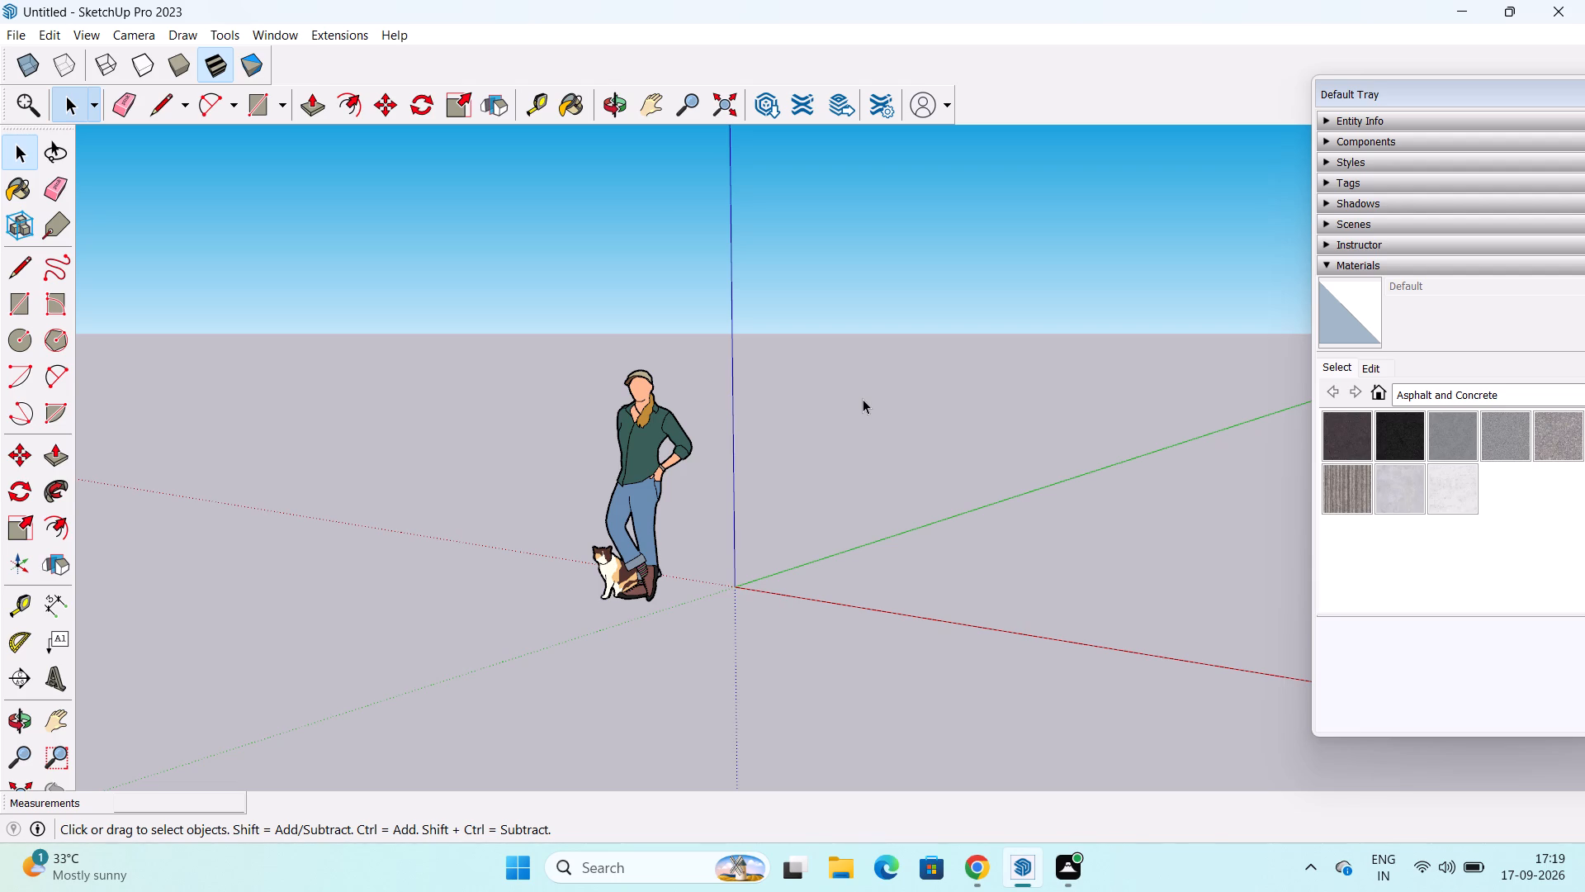
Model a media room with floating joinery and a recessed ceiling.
Draw a rectangle on the ground between the red and green axes, entering 12' as its first dimension.
shift+middle_drag(961, 564, 959, 562)
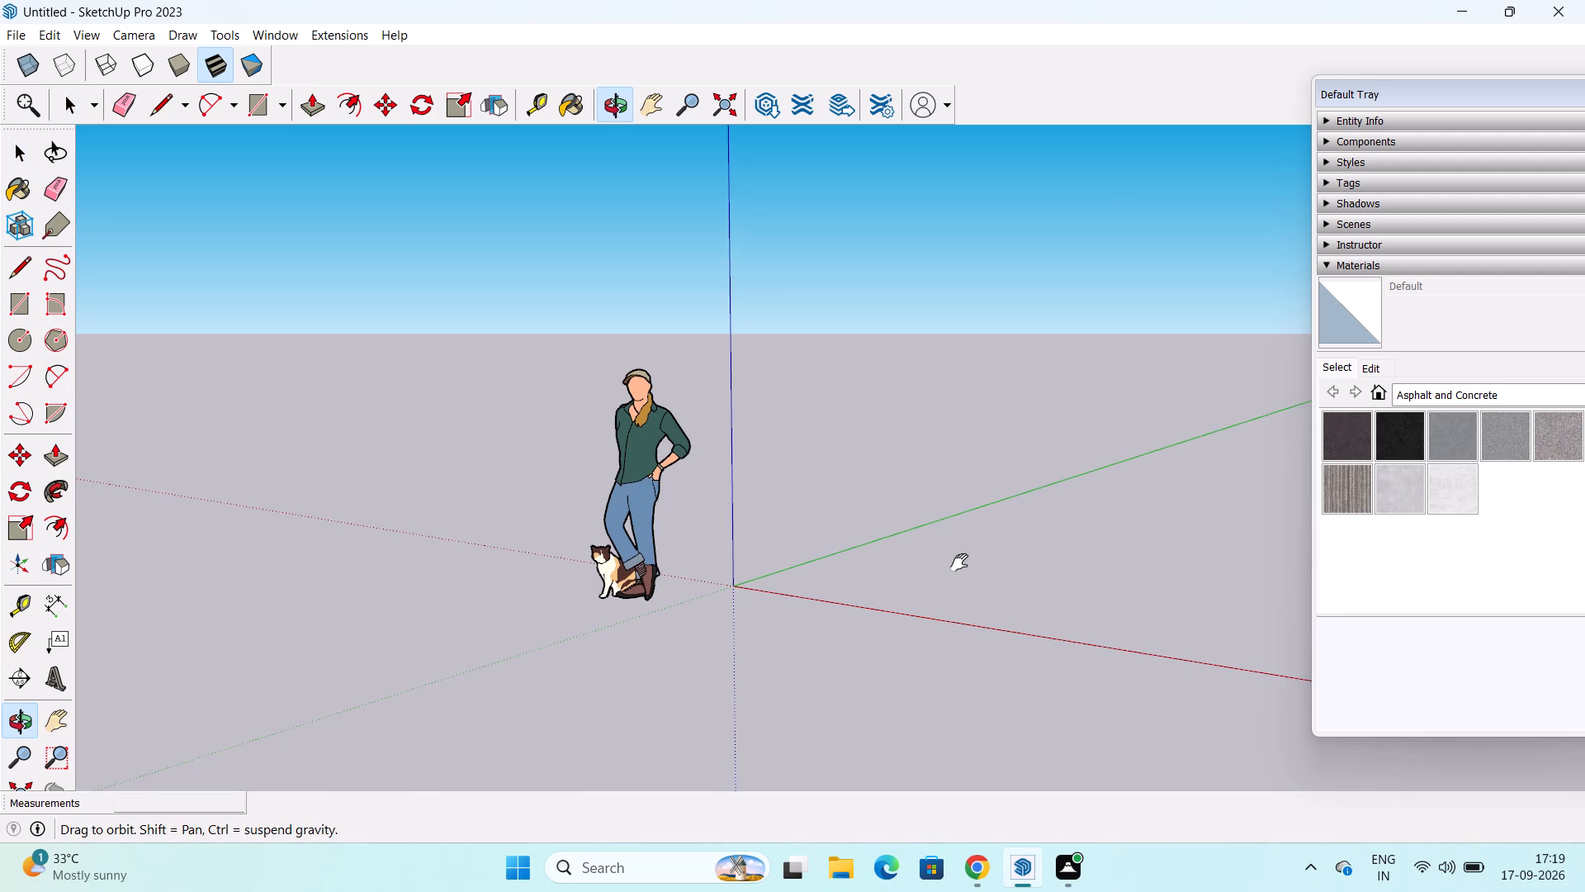
shift+middle_drag(959, 562, 440, 540)
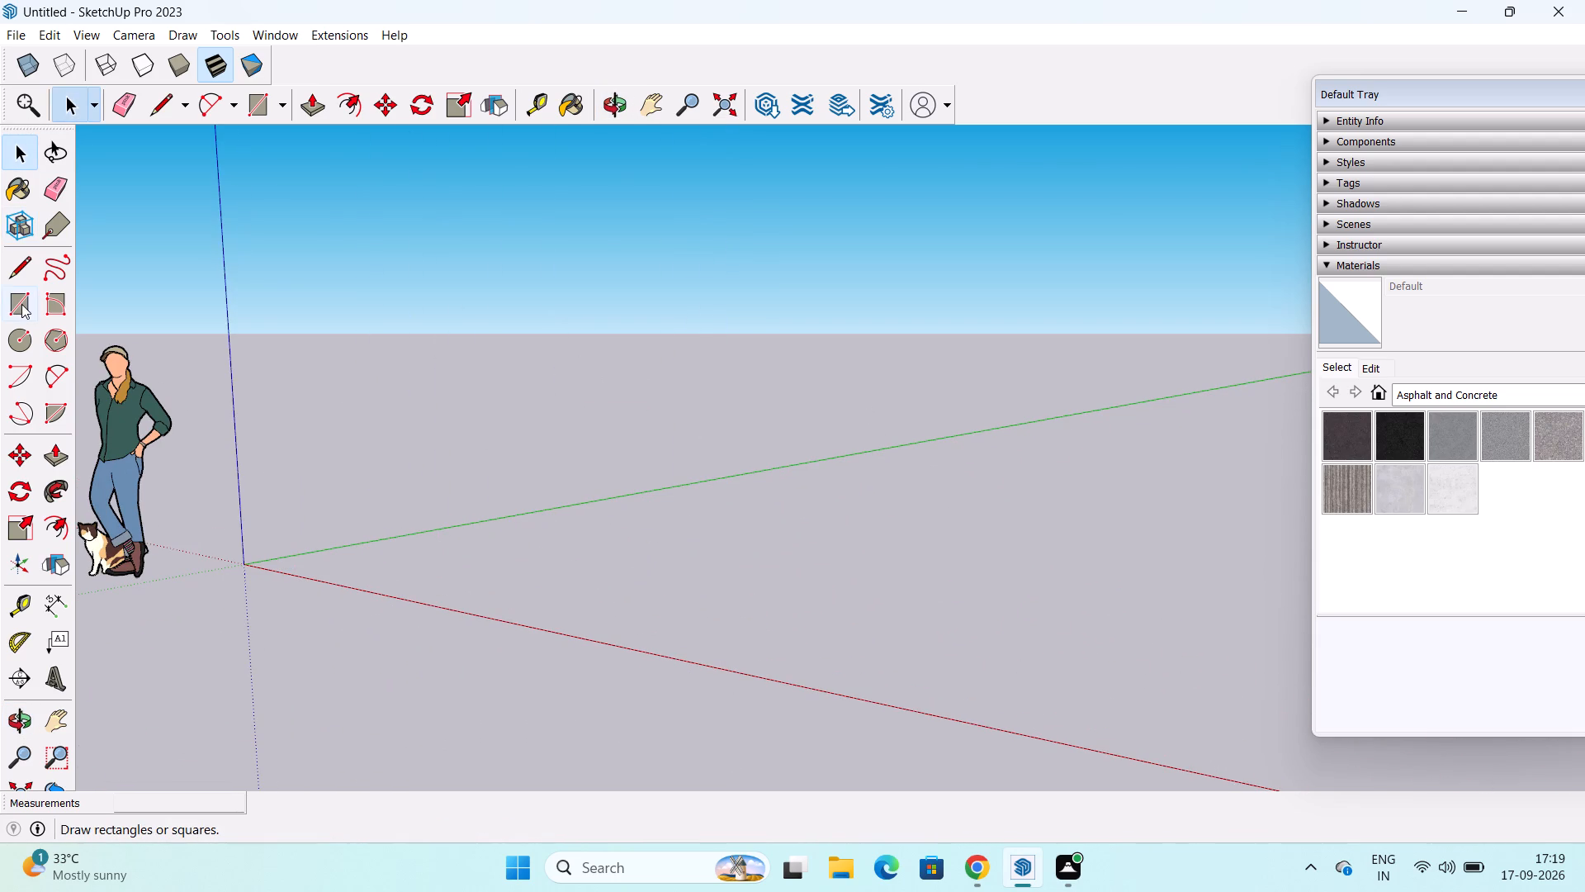
click(21, 304)
click(558, 555)
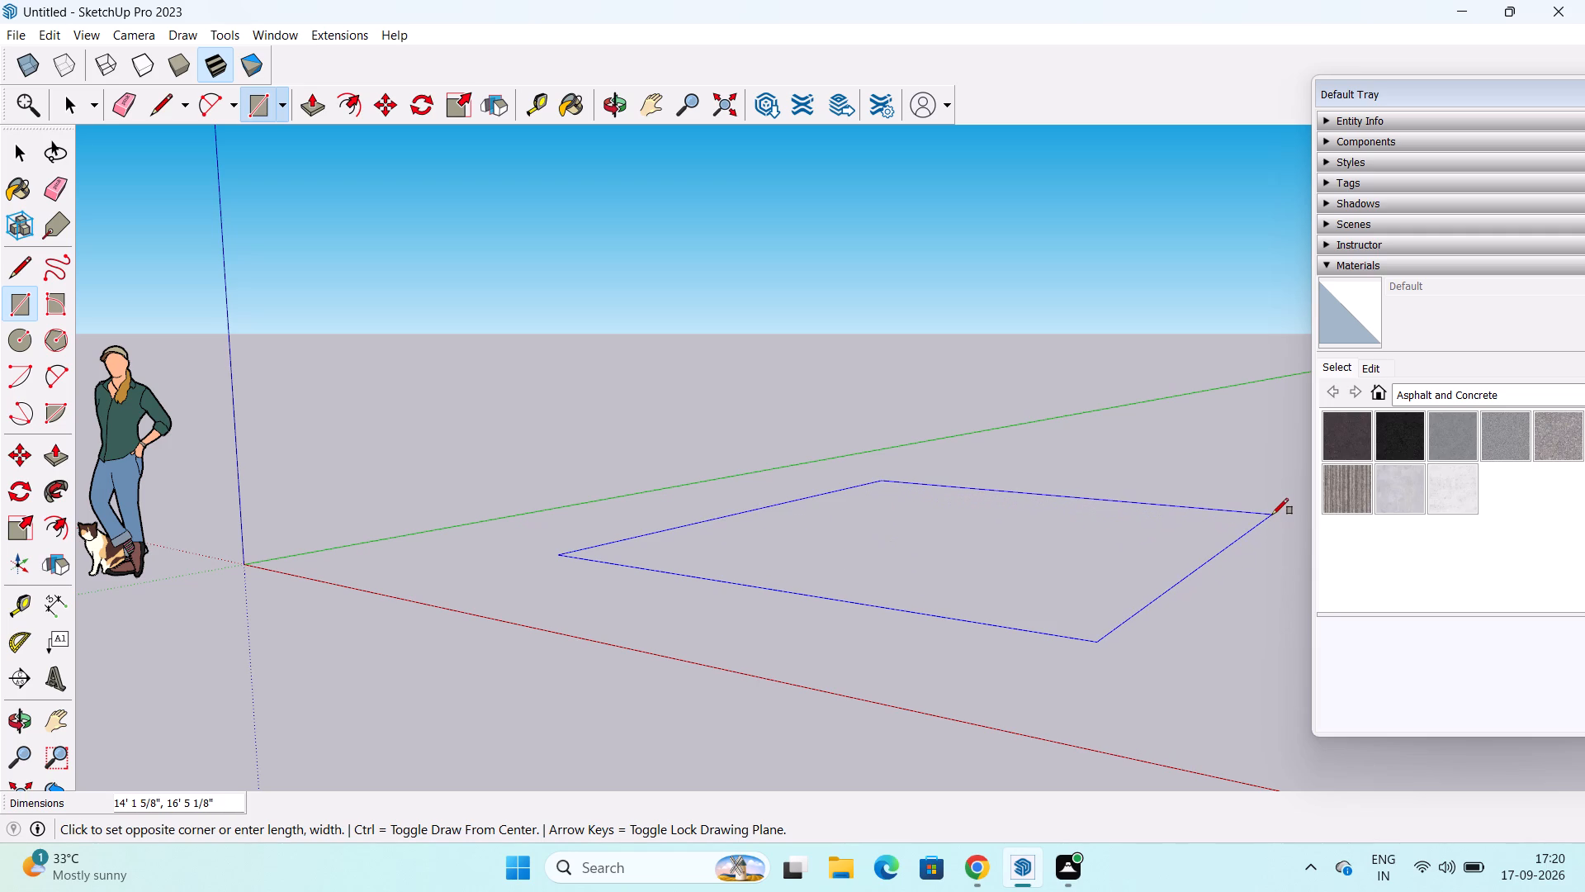
text(12)
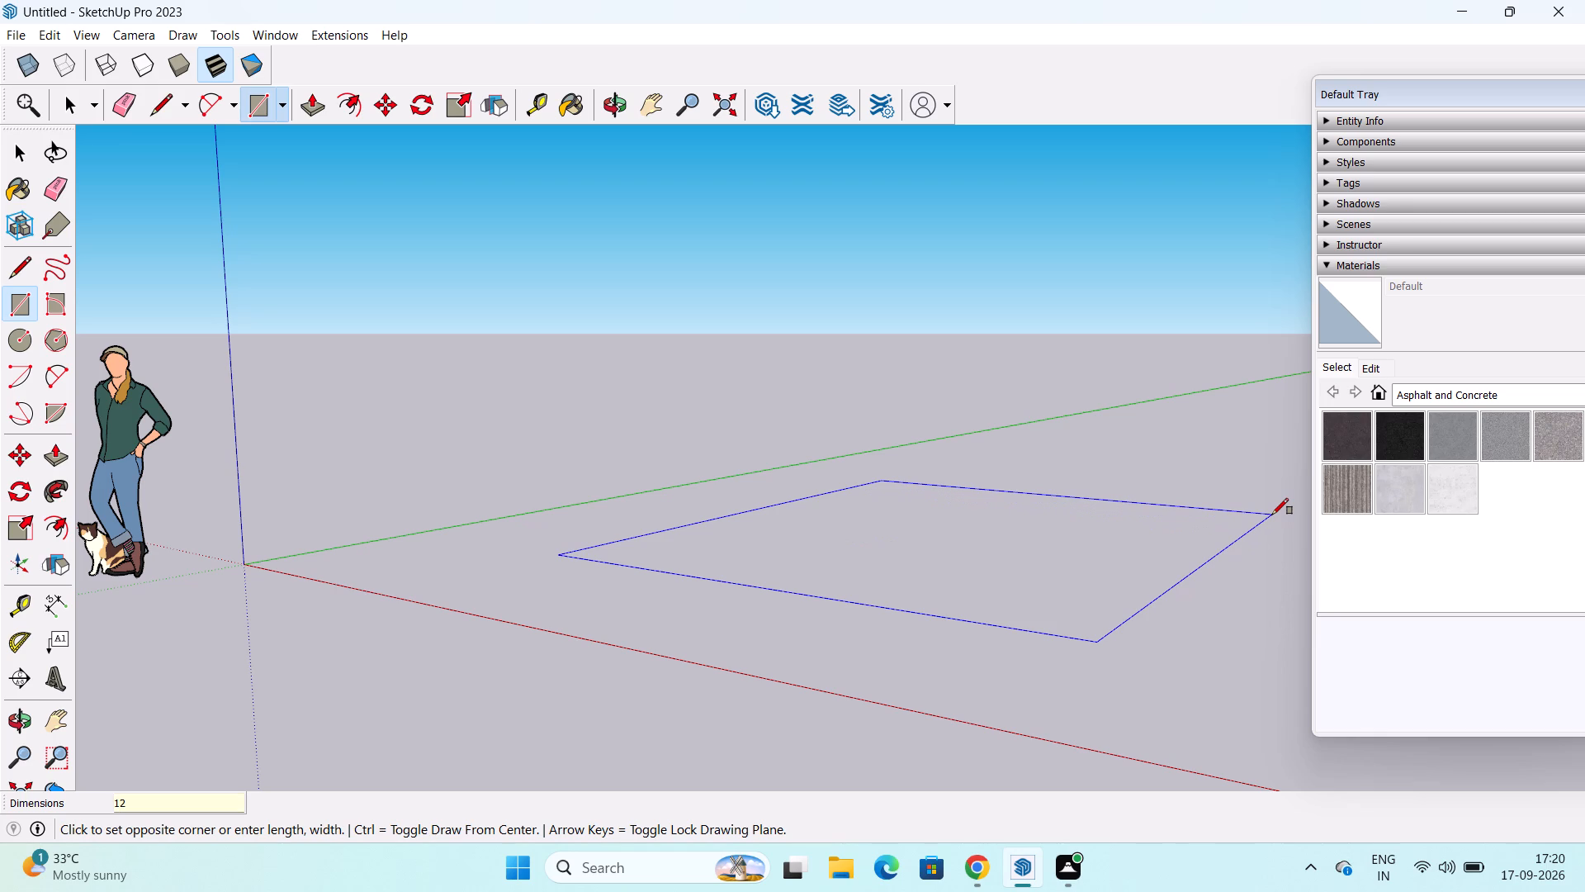
key(apostrophe)
key(comma)
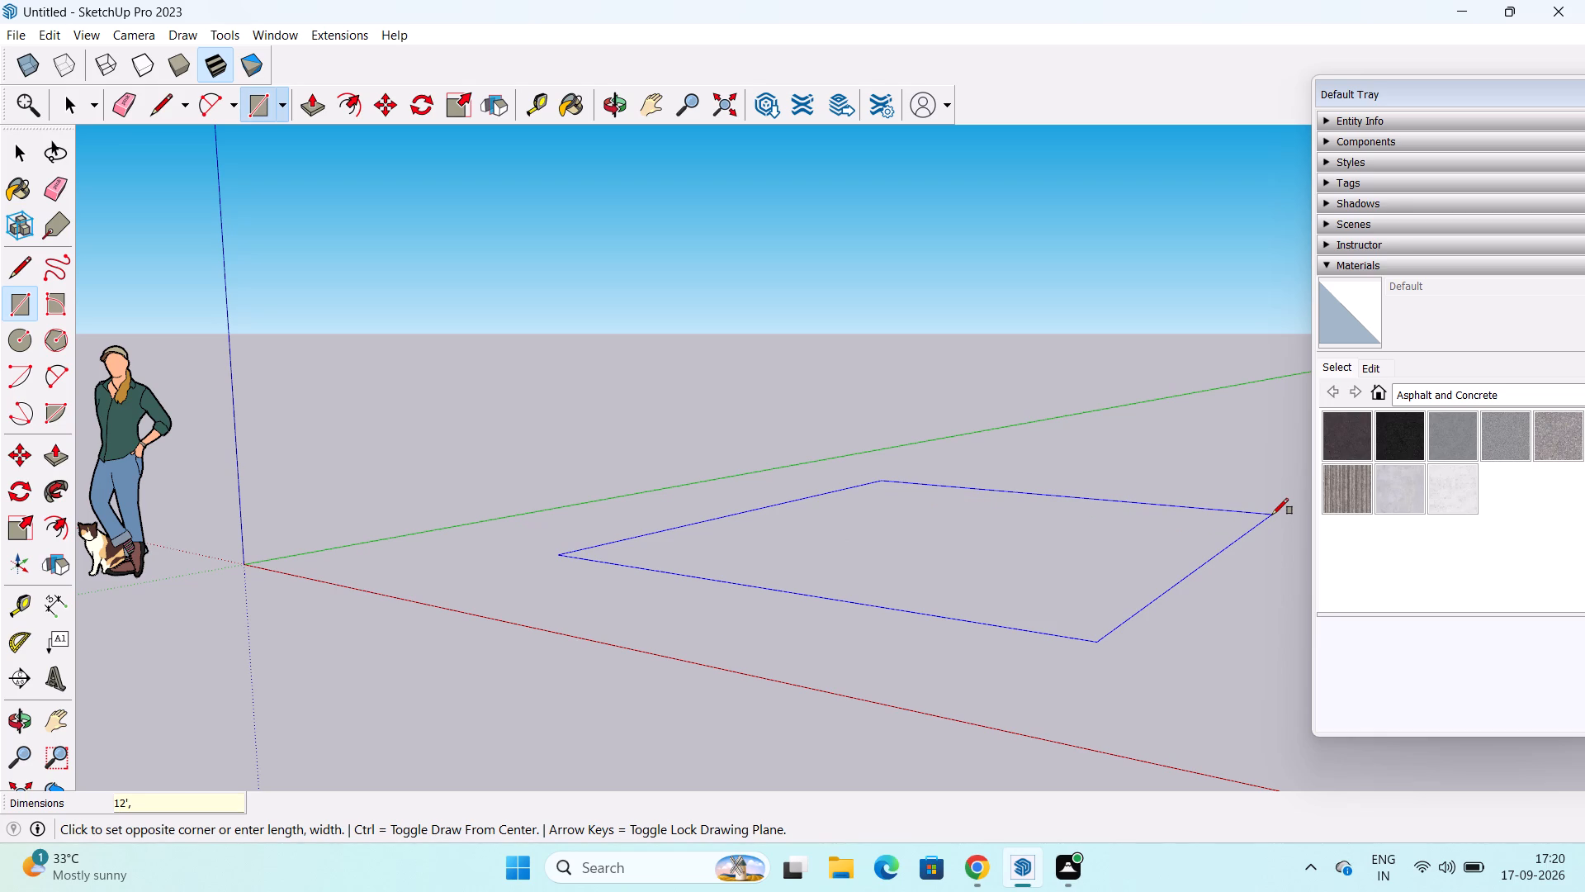
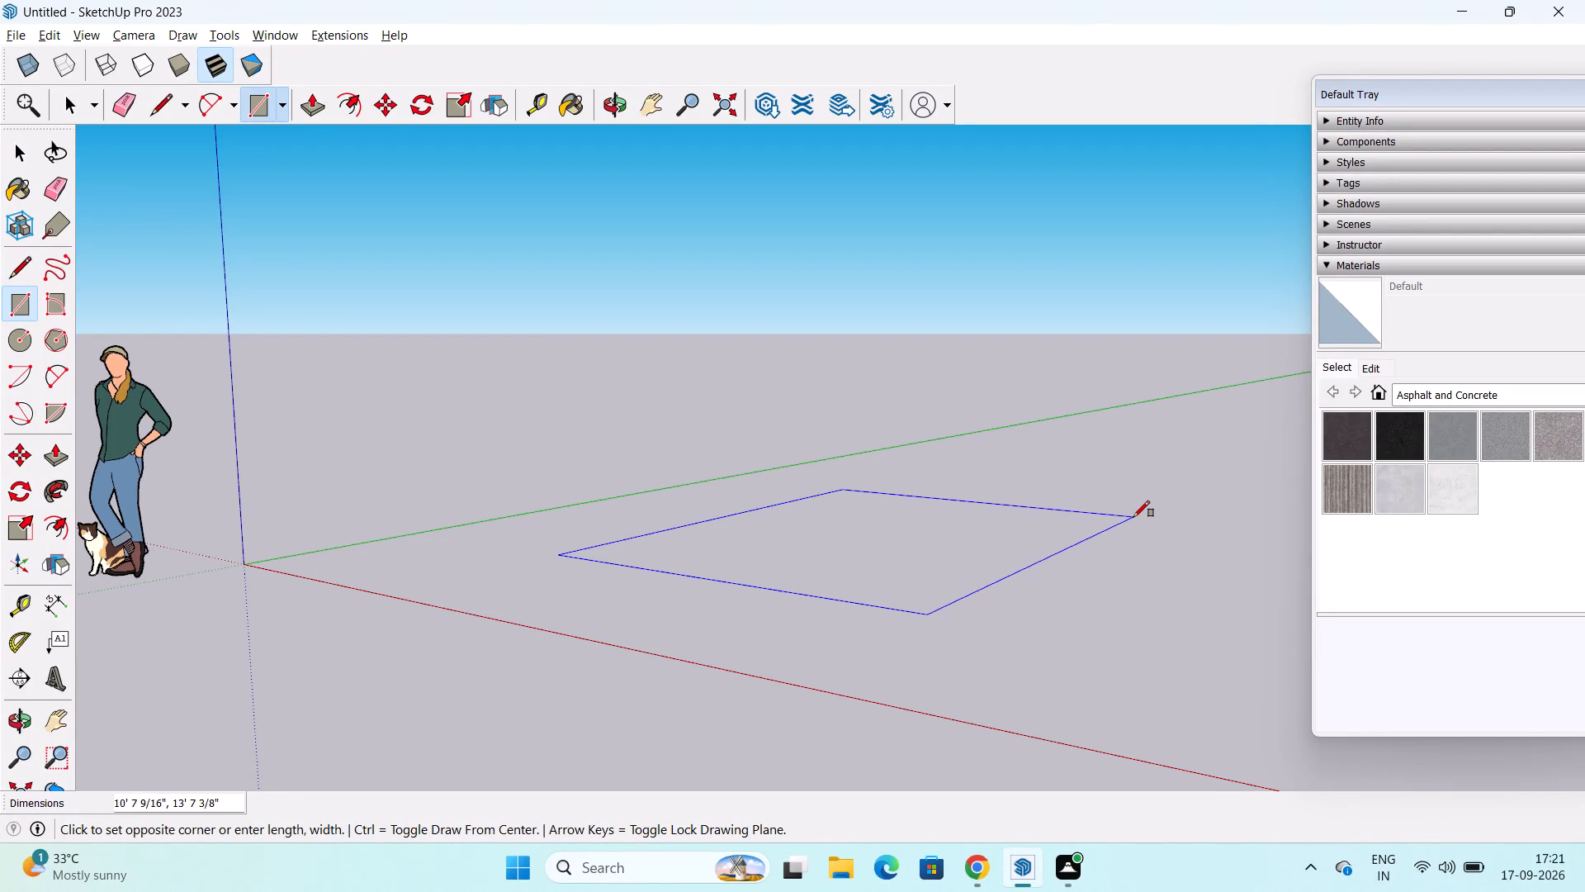
Size the rectangle being drawn on the ground to 12' by 10'.
text(12')
text(,10')
key(Return)
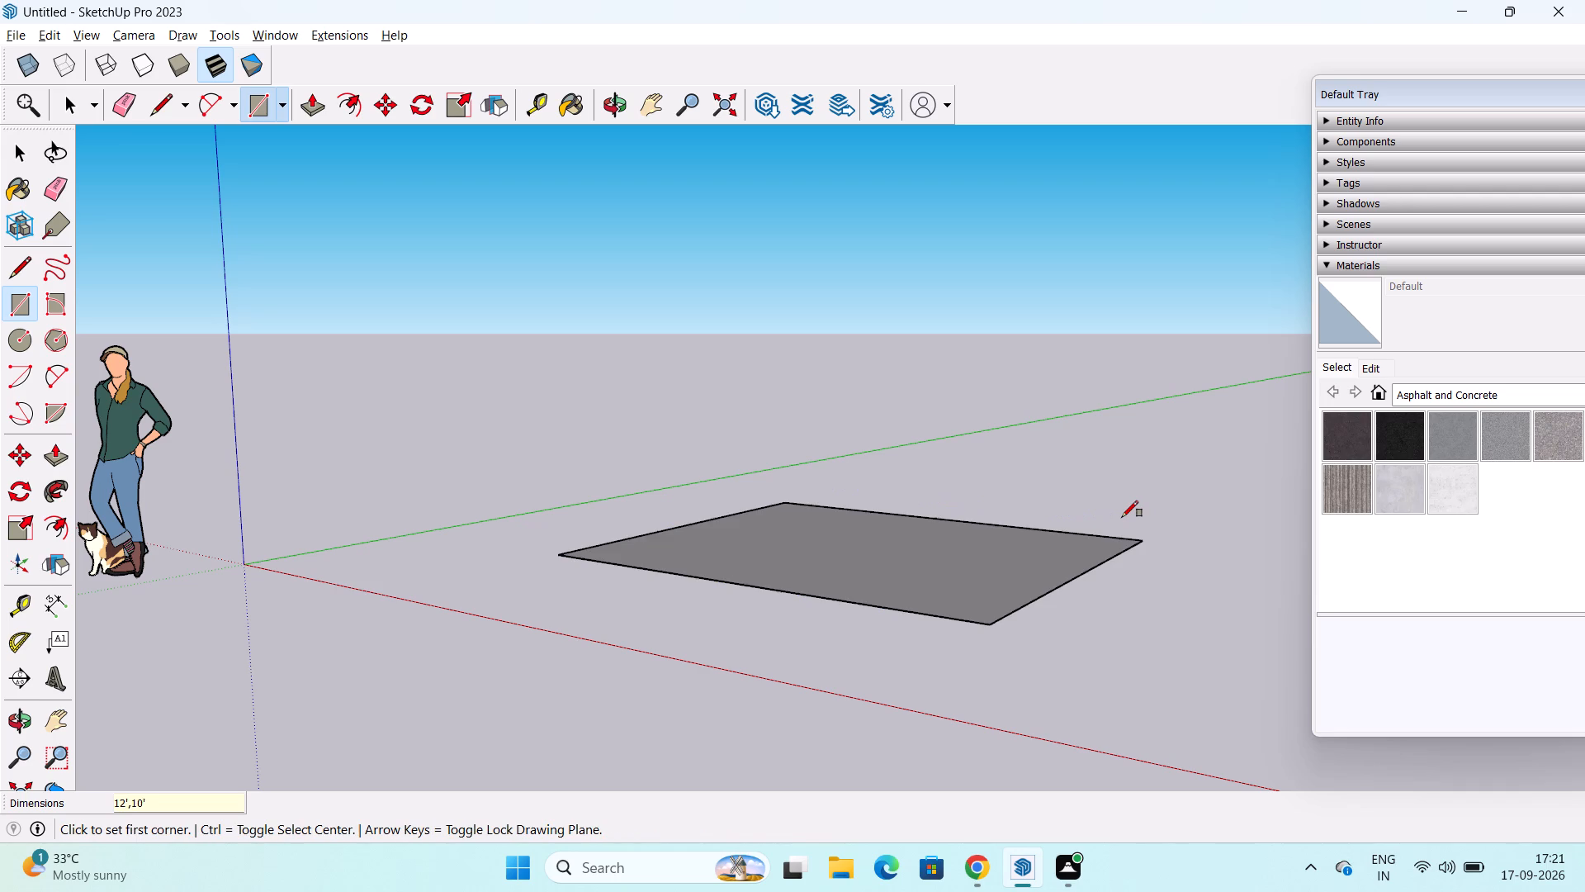
key(space)
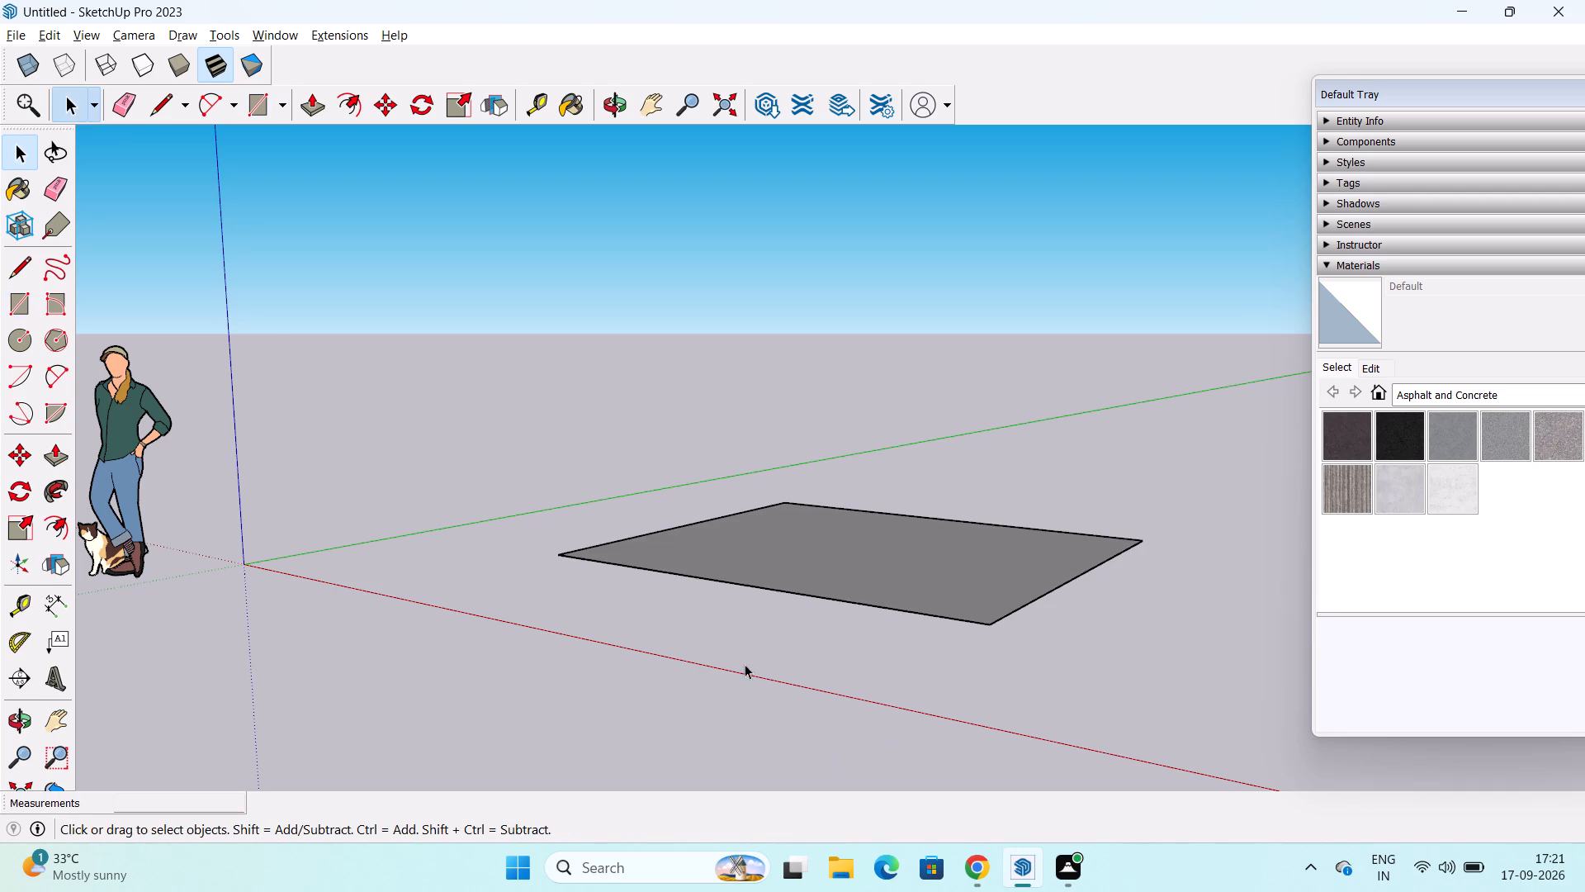
Push/Pull the rectangle's face up 6" to form a floor slab.
scroll(743, 647, down, 1)
middle_drag(743, 647, 826, 818)
scroll(857, 607, up, 1)
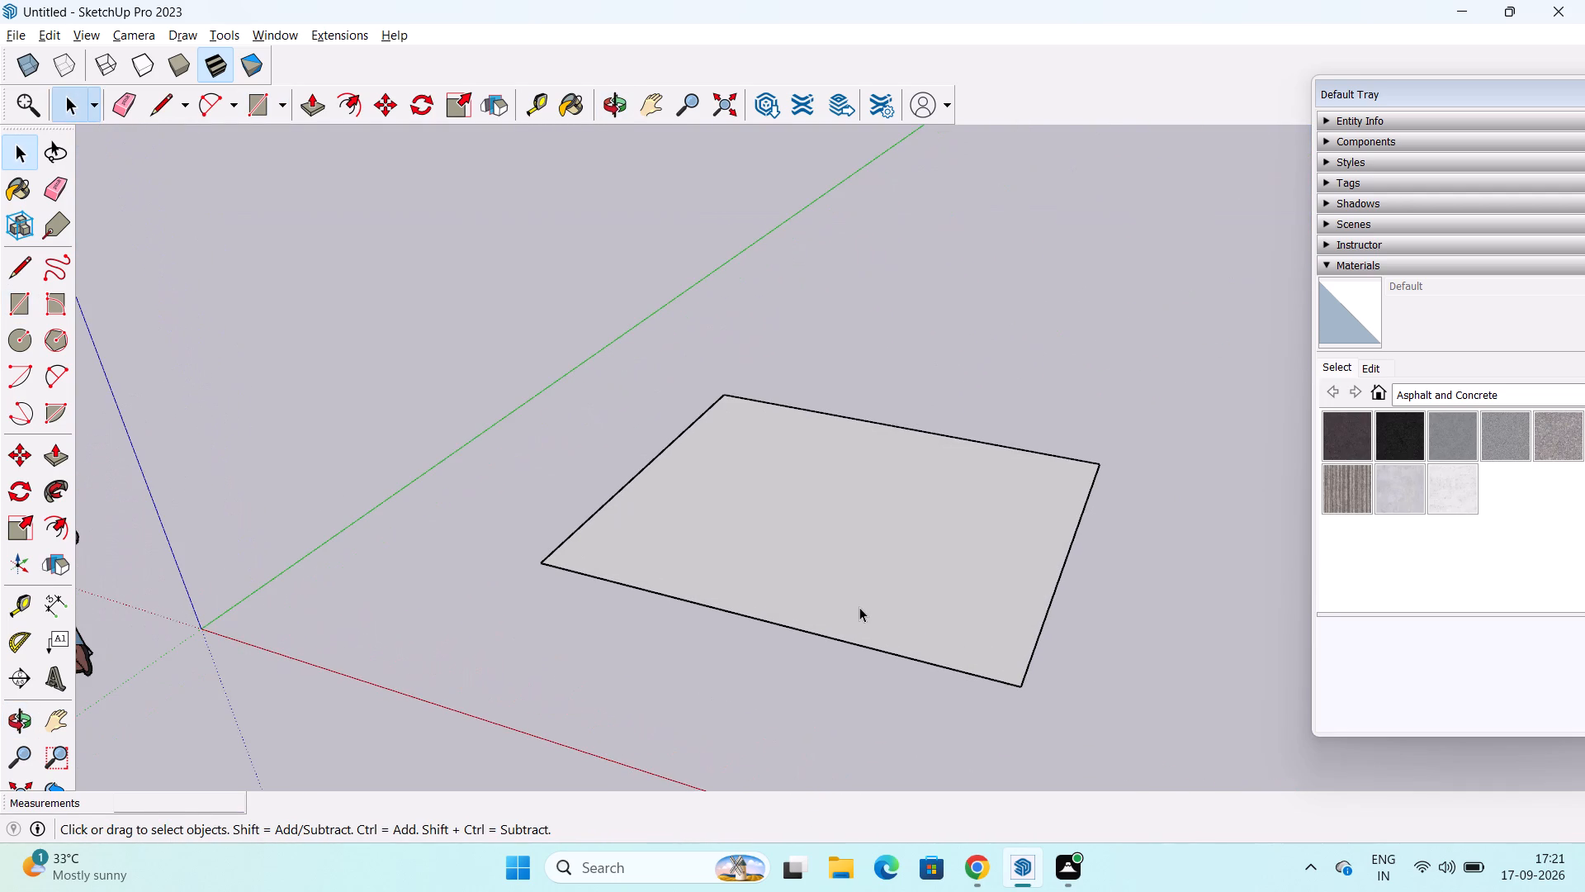
middle_drag(859, 607, 815, 531)
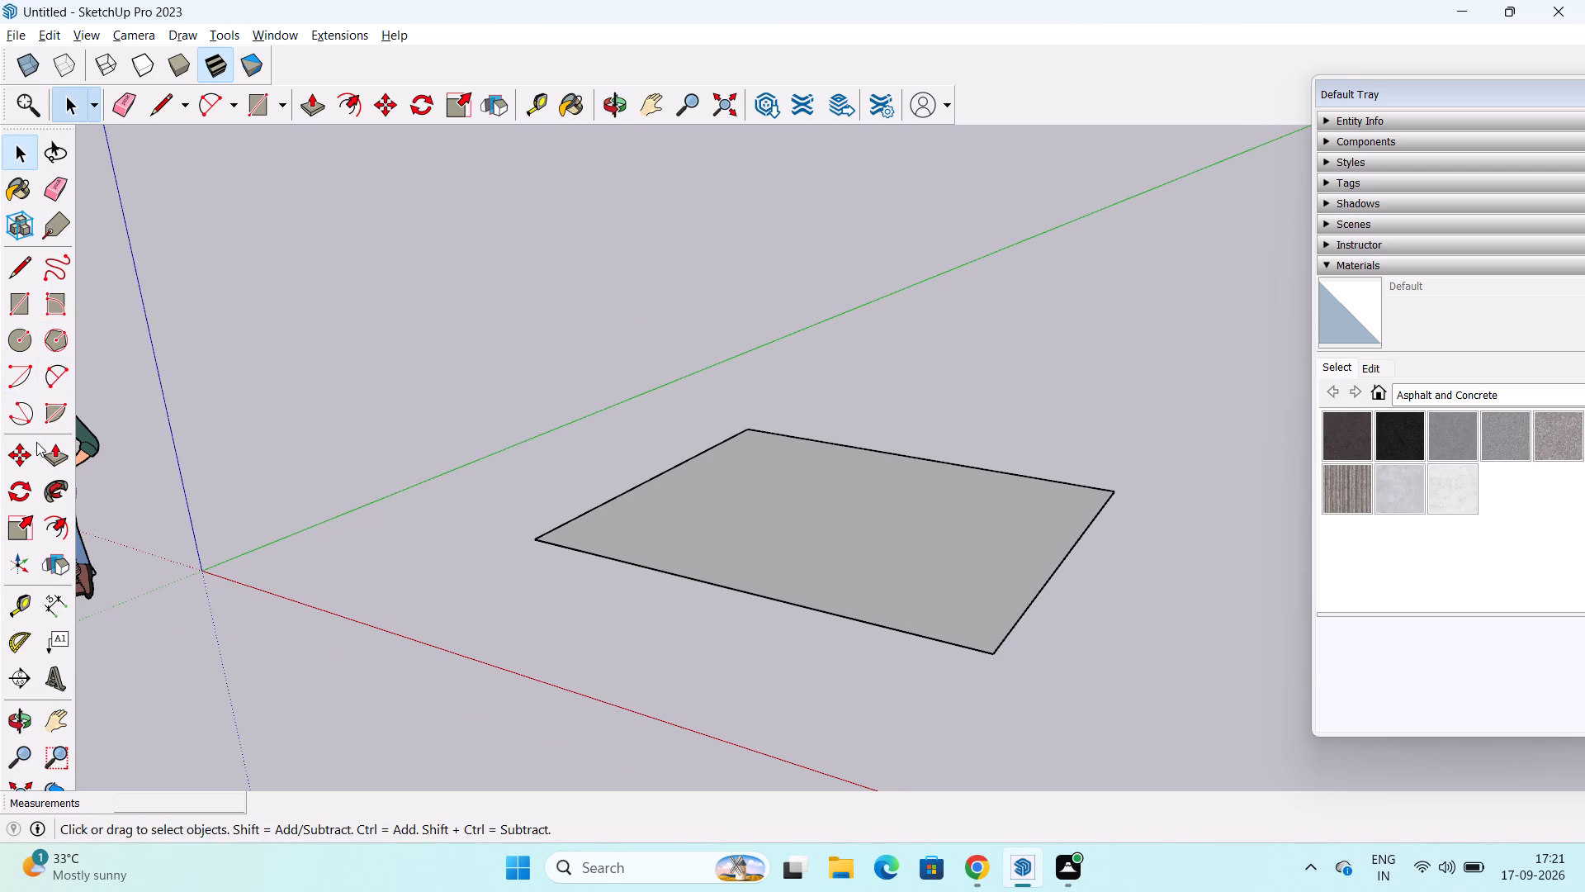
click(58, 453)
click(755, 515)
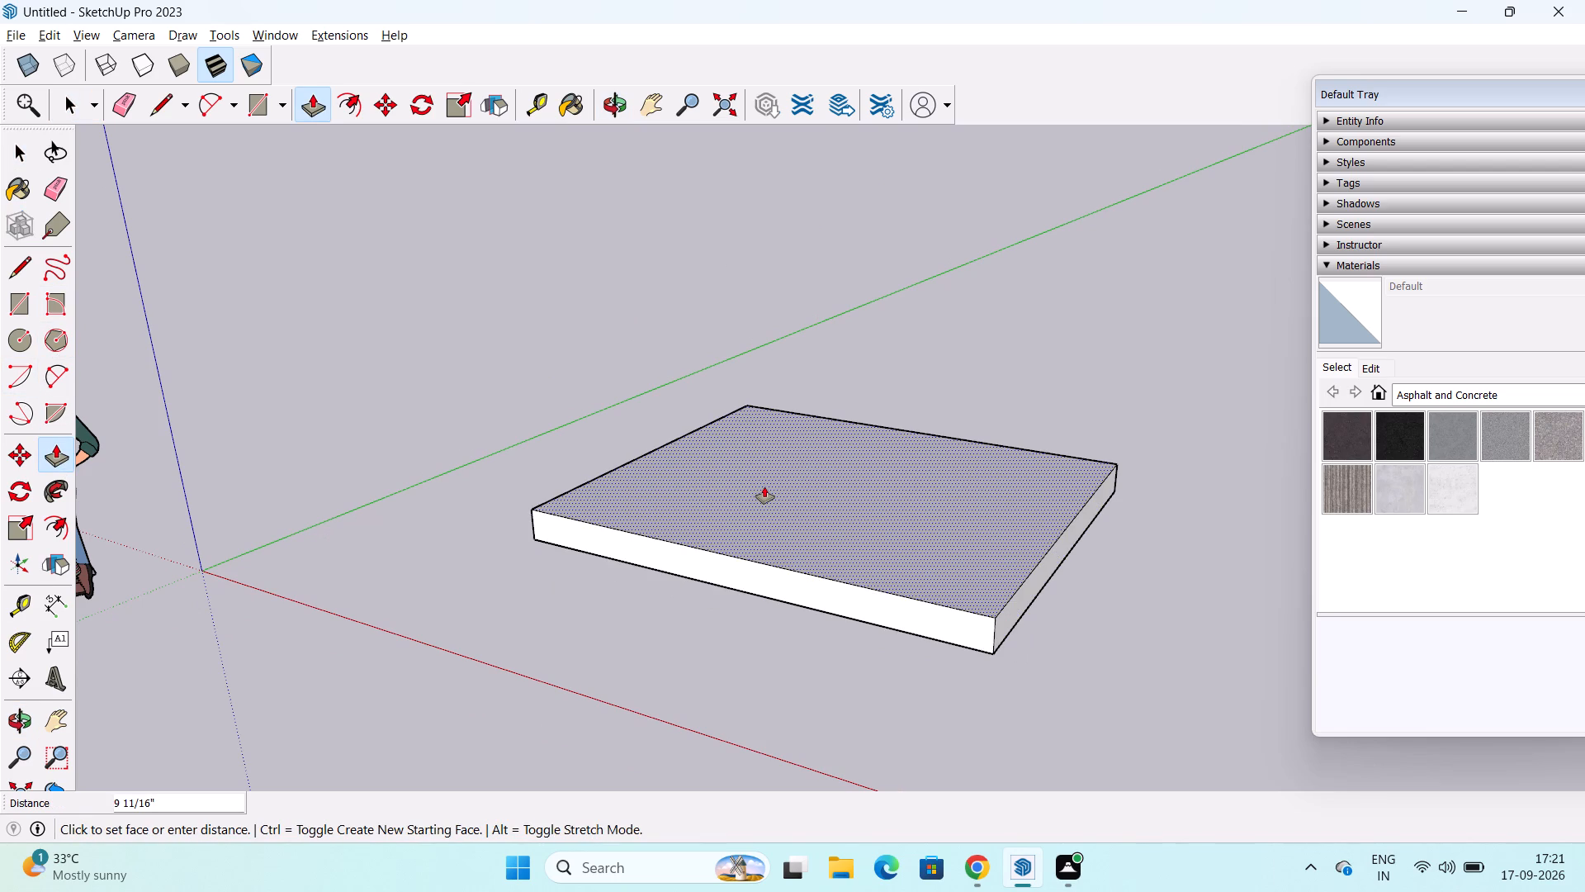
text(6")
key(Return)
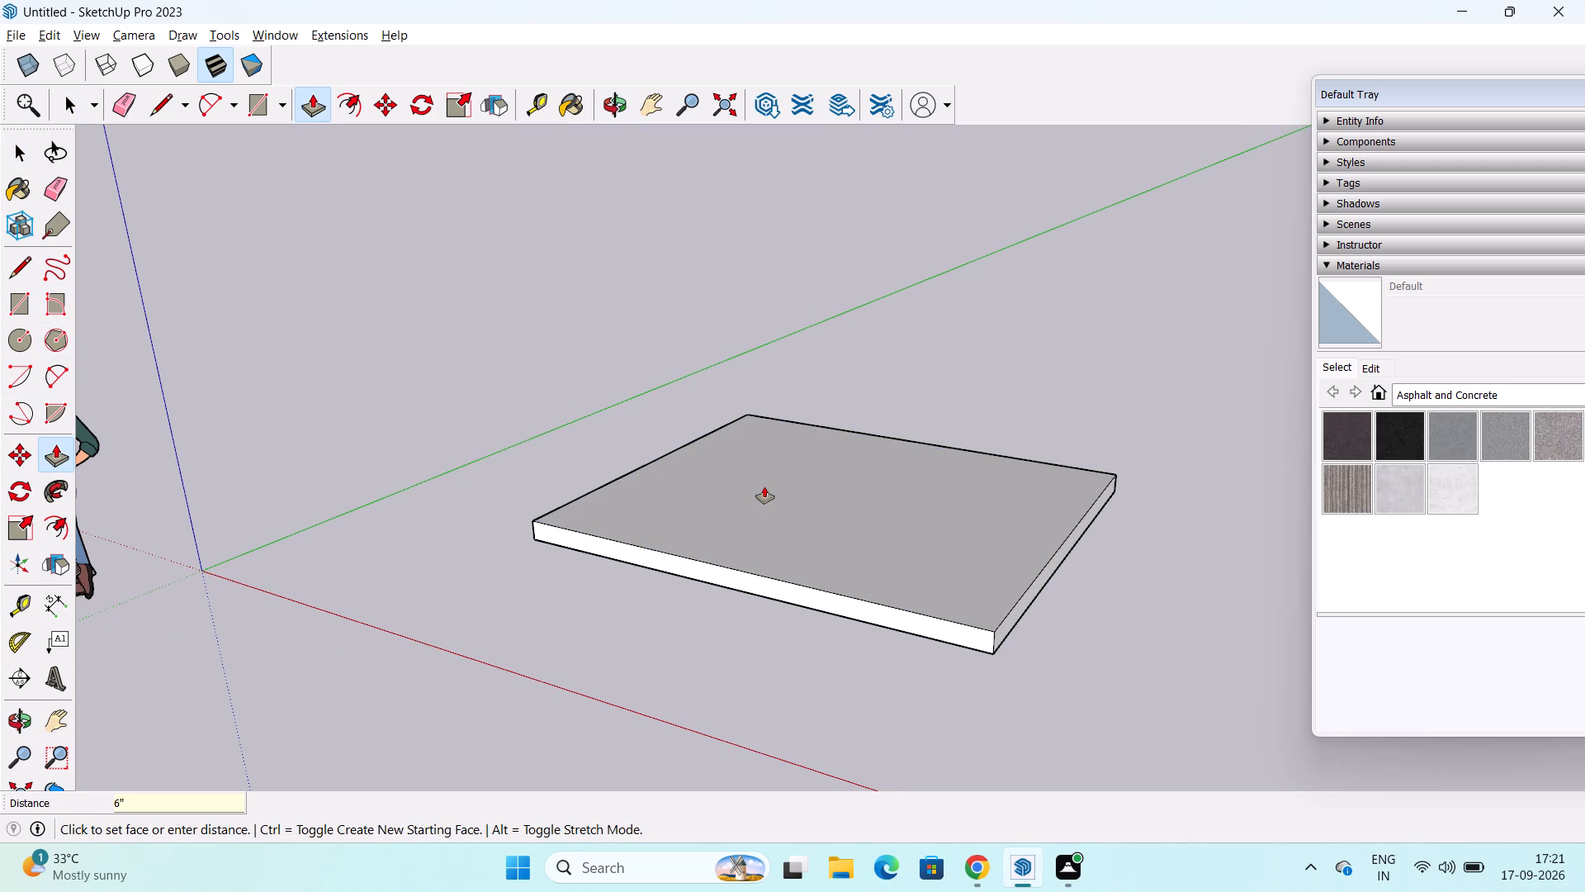
key(space)
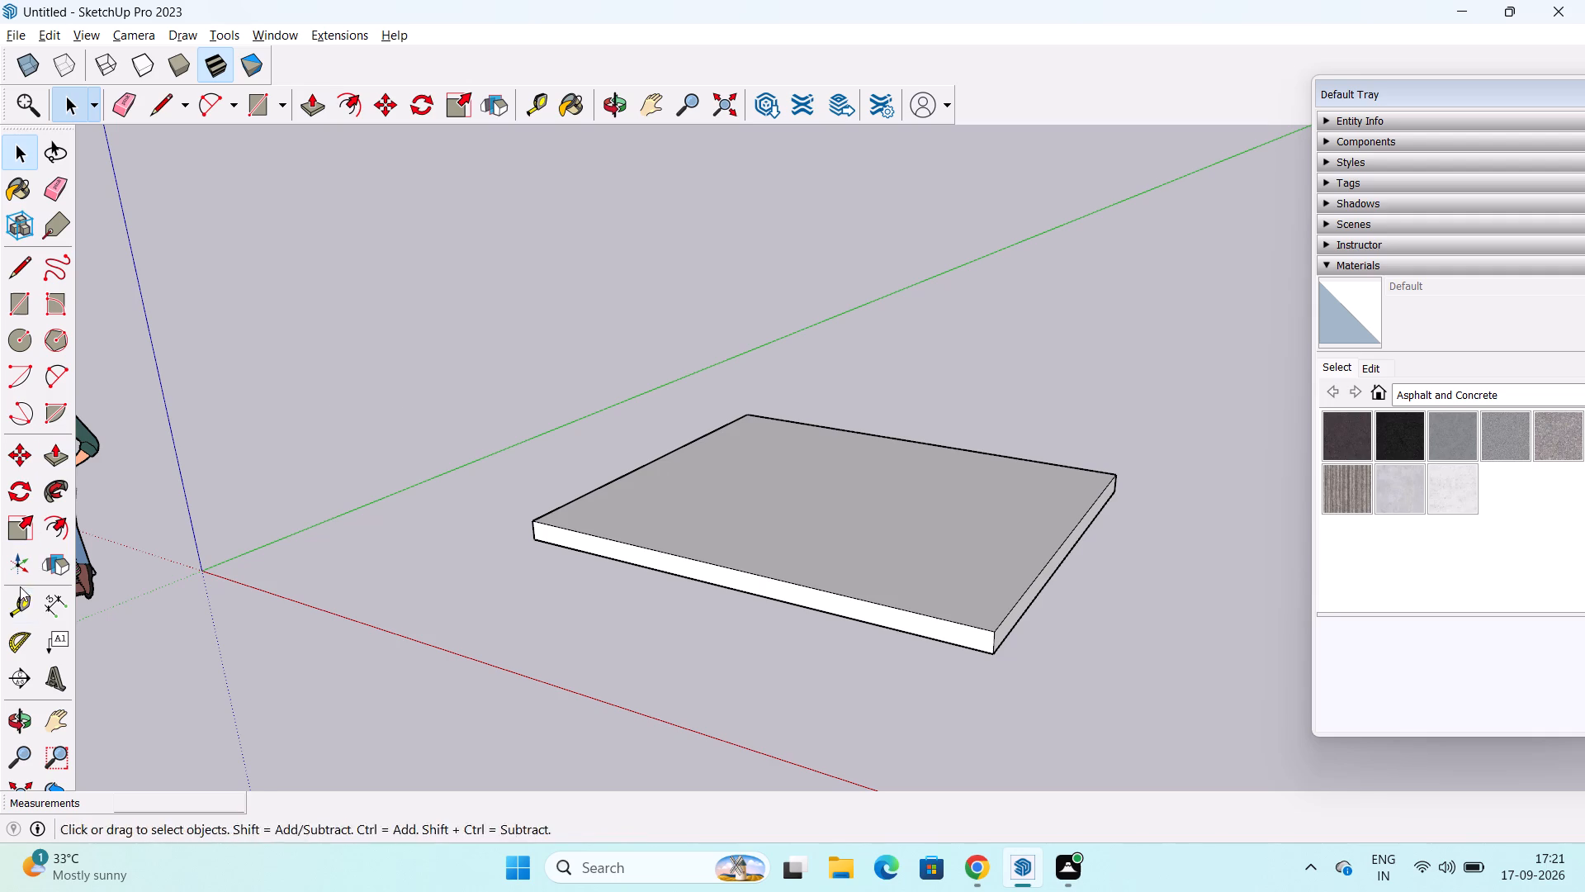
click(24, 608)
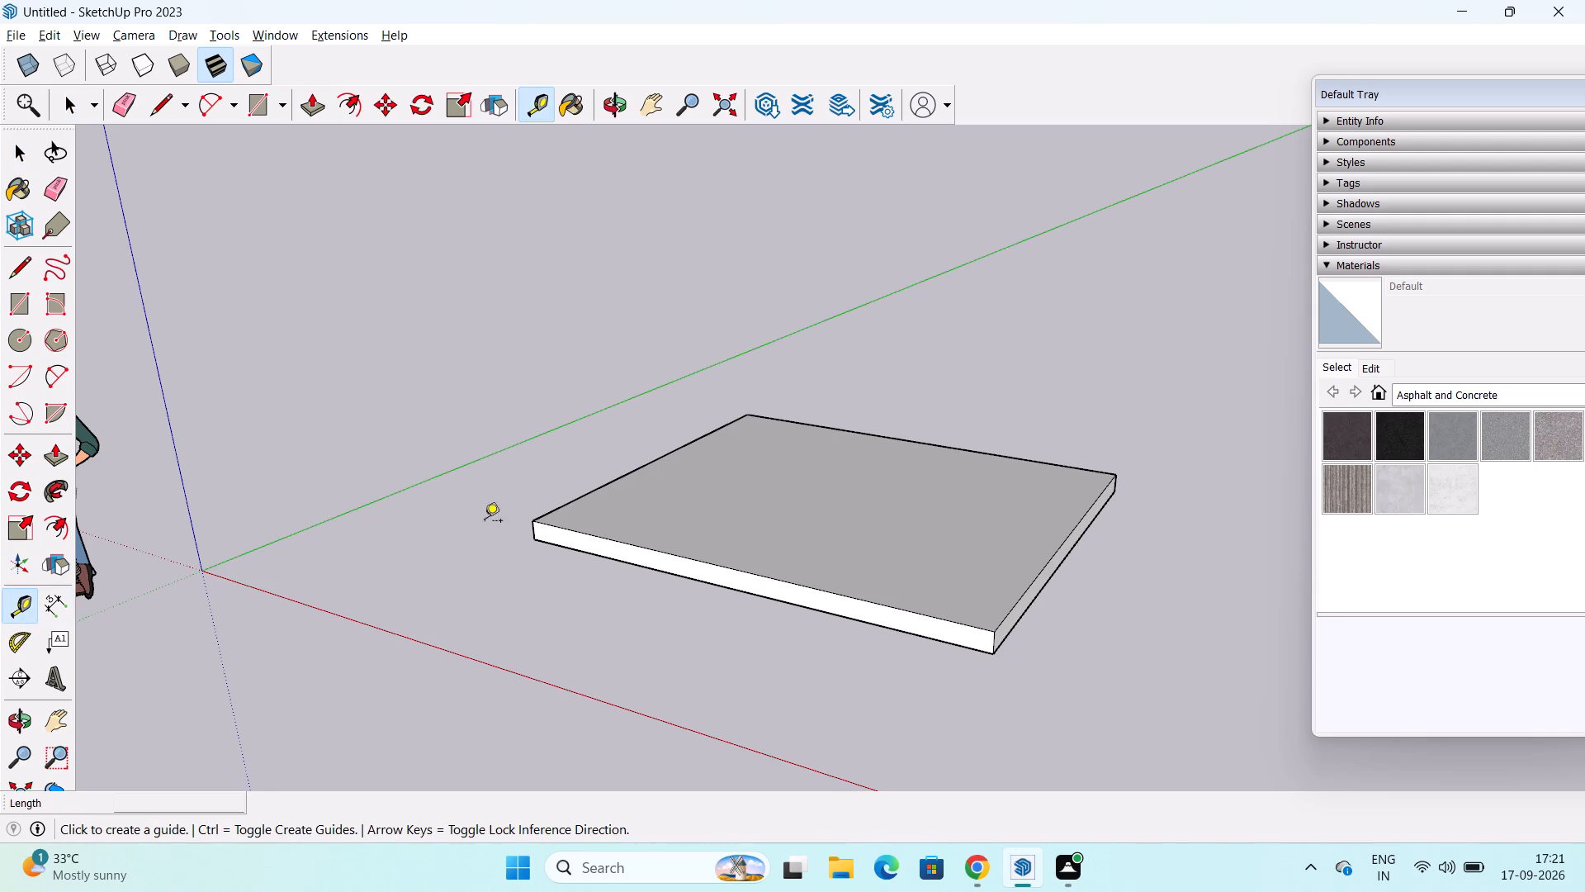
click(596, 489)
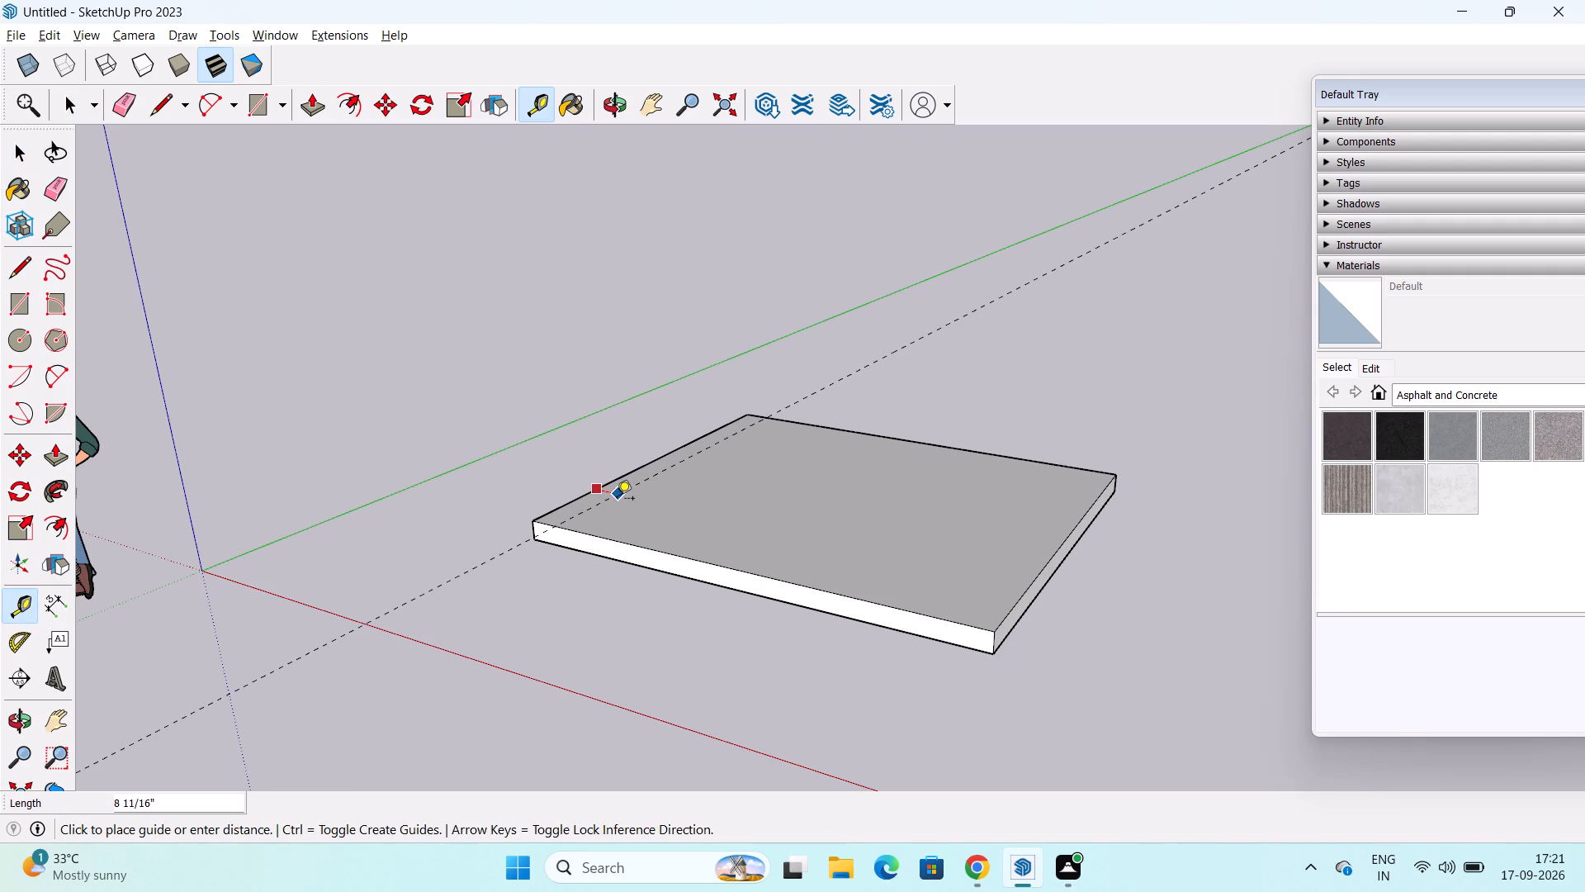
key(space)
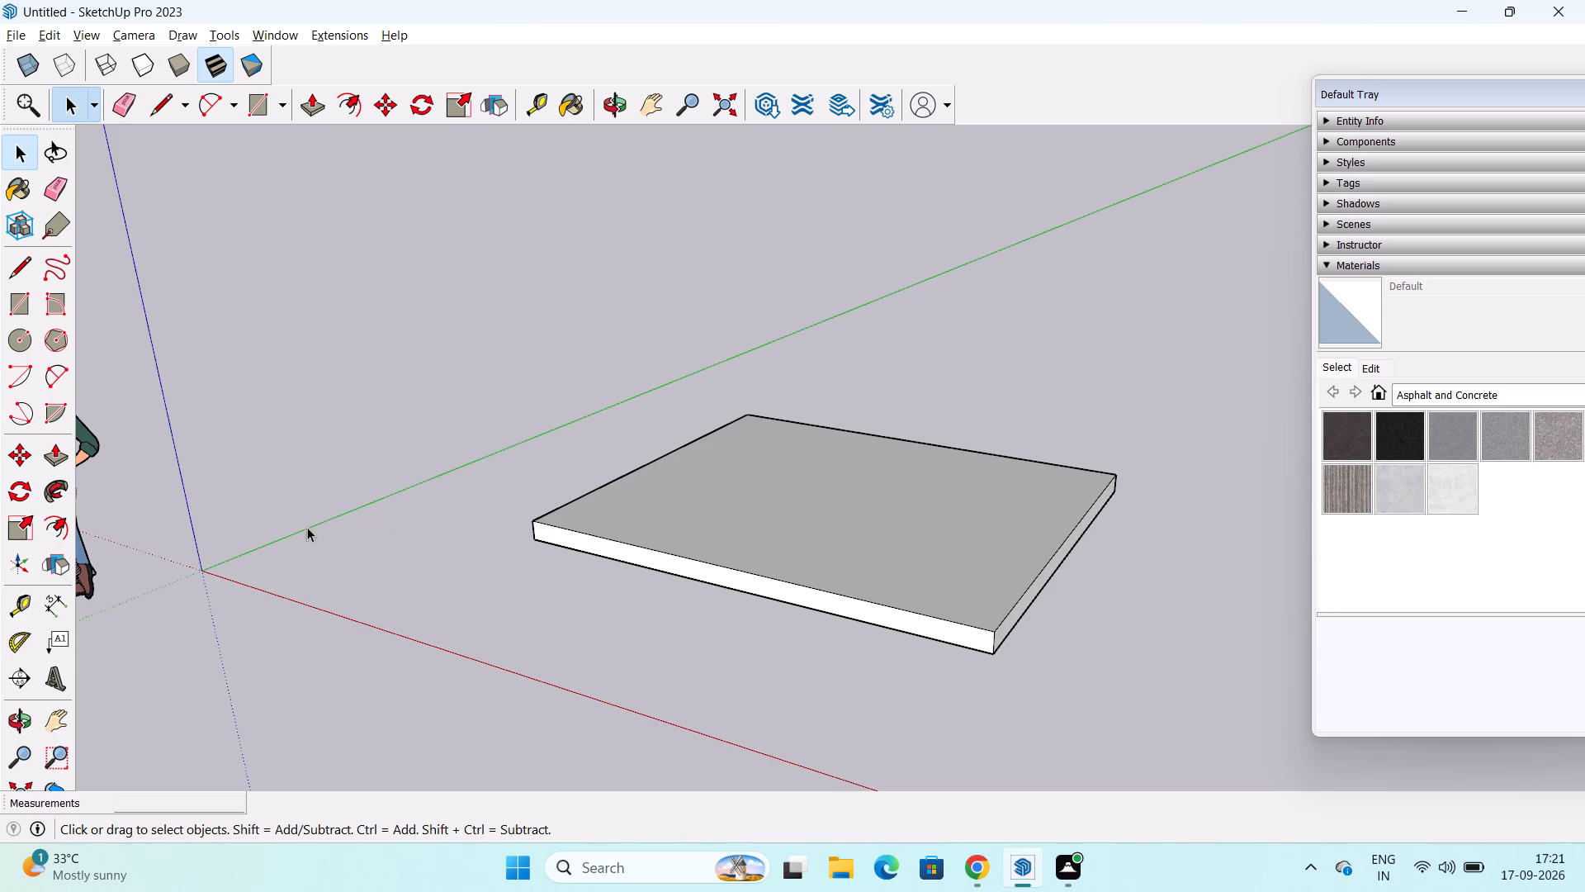
Place a guide line on the slab's top face, 9" inward from and parallel to its back edge.
click(16, 596)
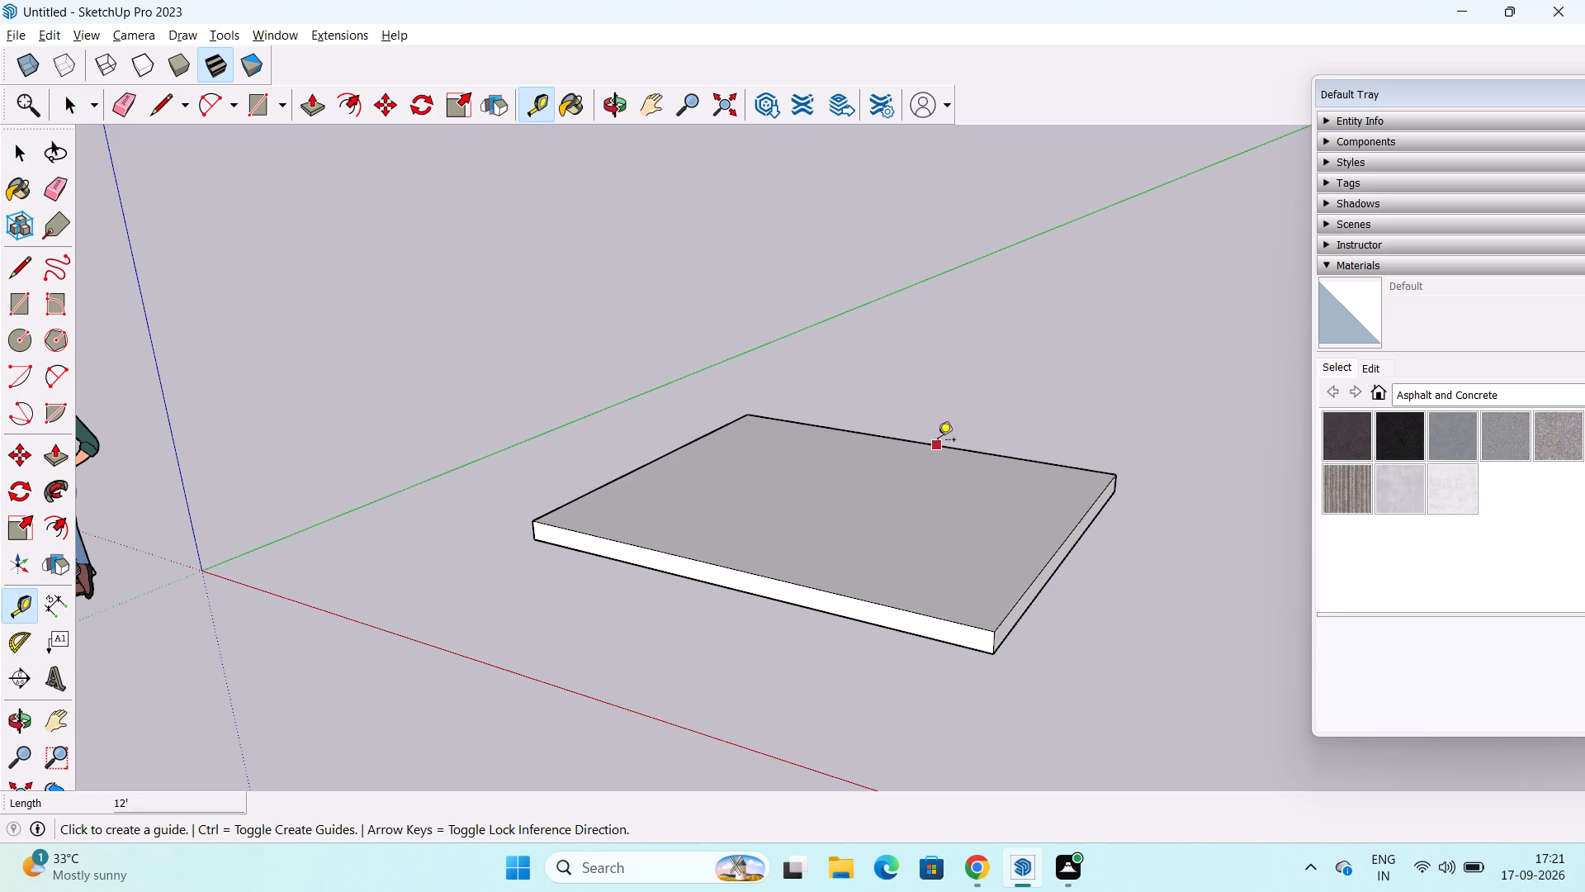
click(944, 449)
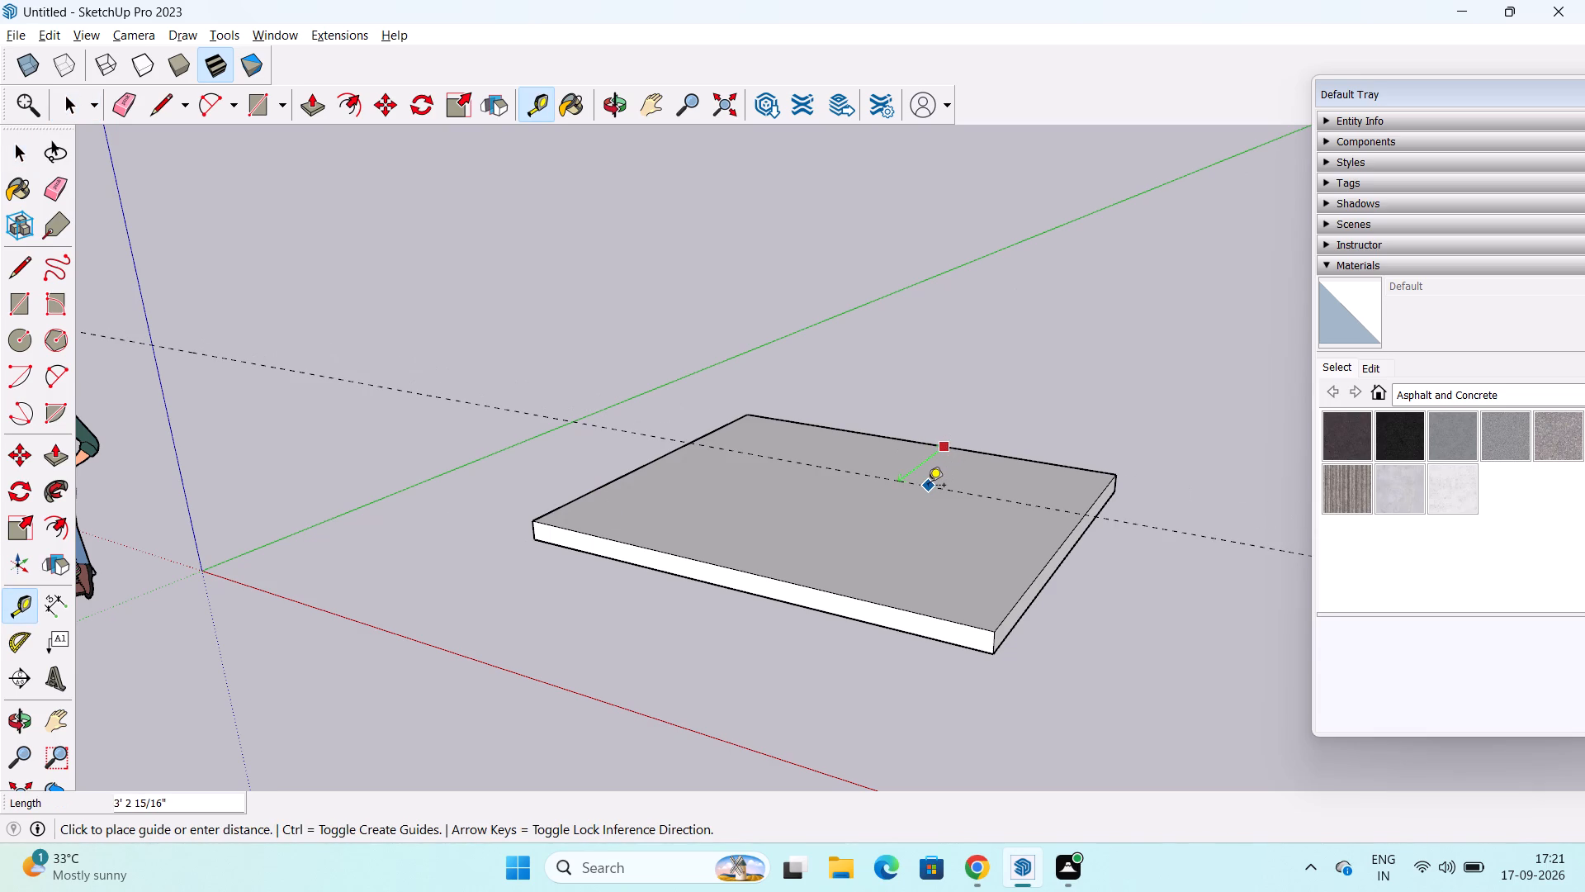
text(9")
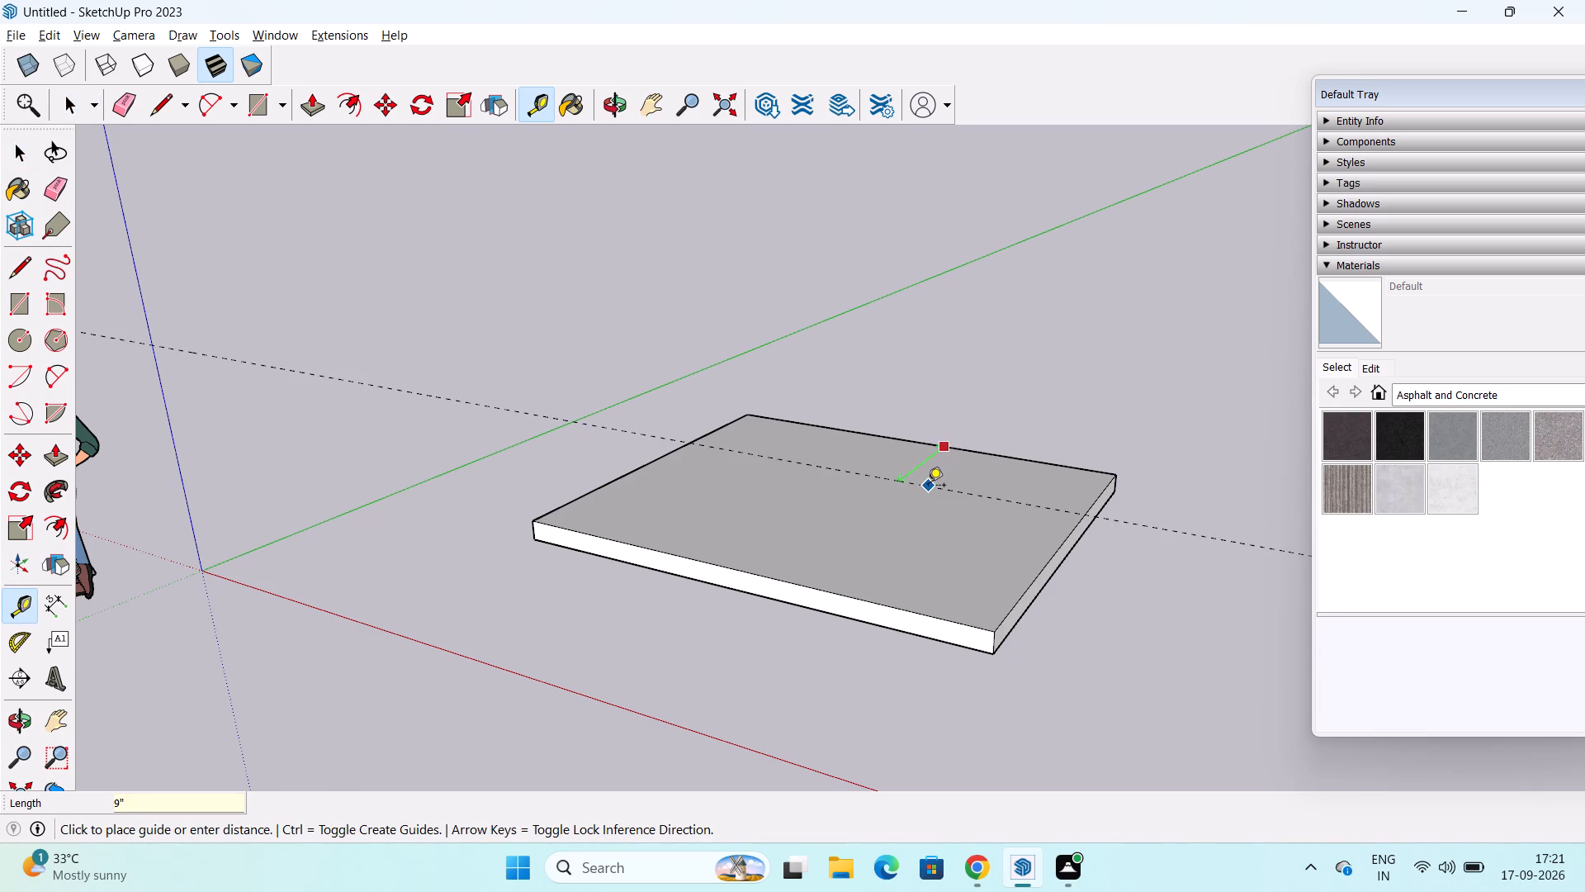
key(Return)
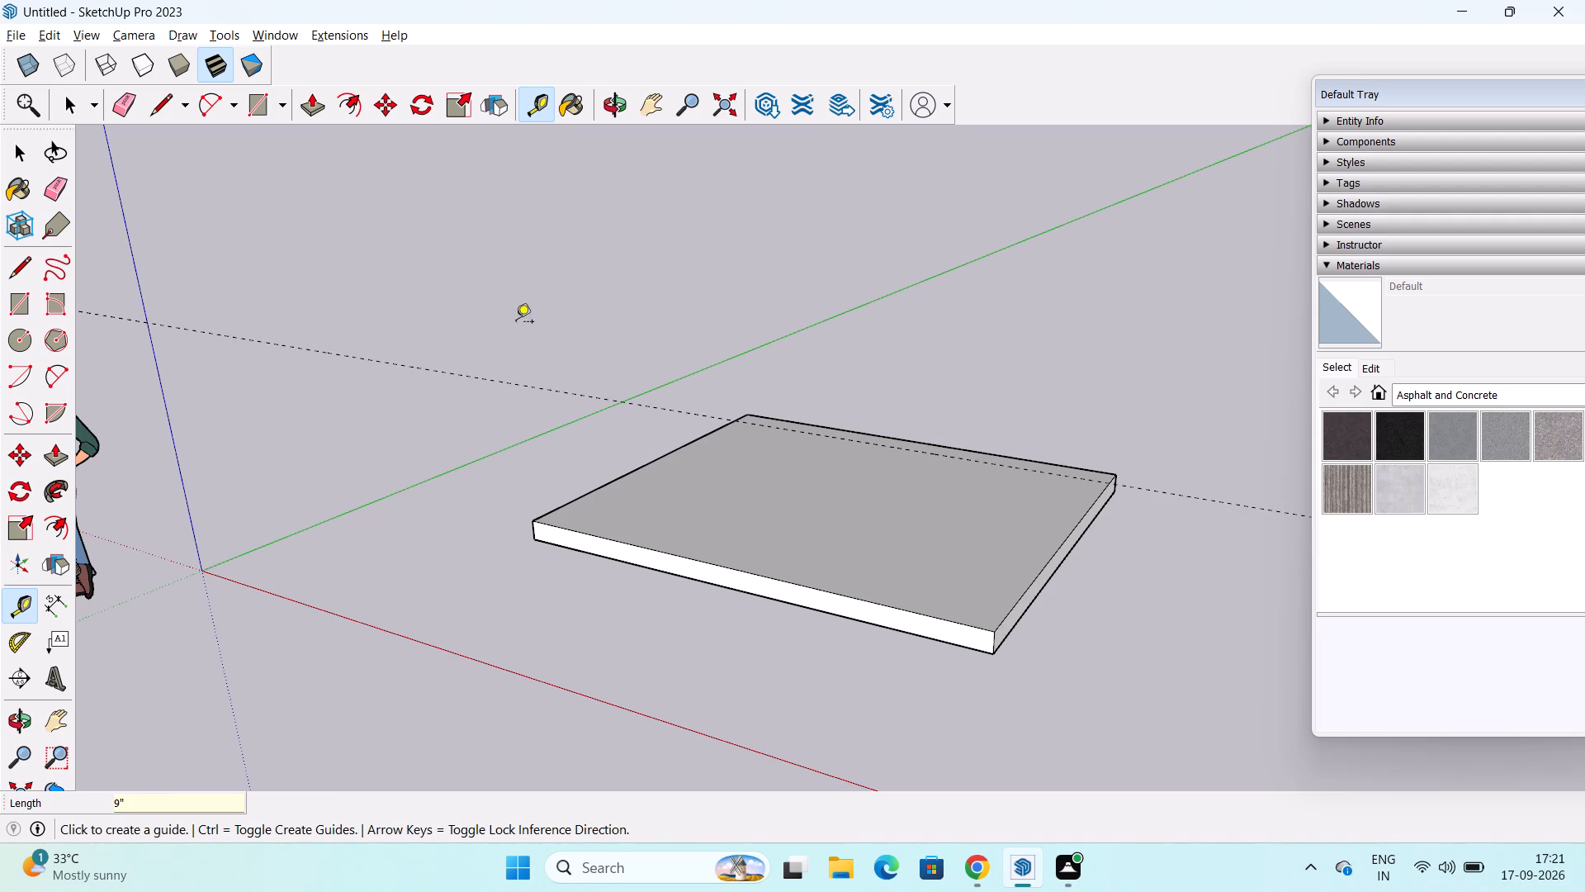
key(space)
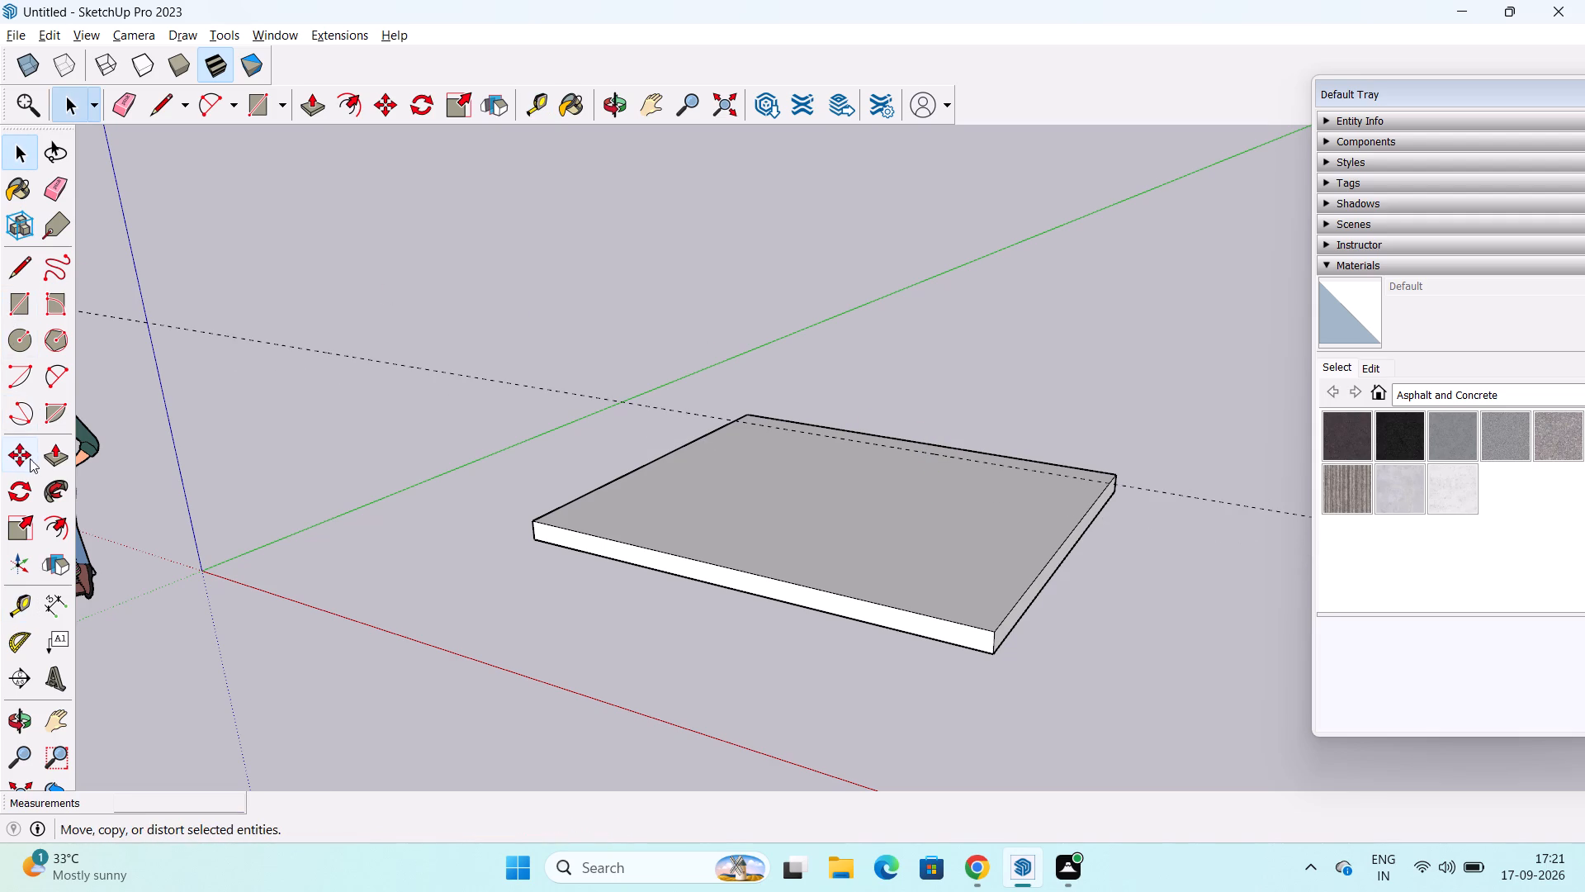
Draw a line along the guide across the slab's top face, splitting off a narrow strip at the back edge.
click(17, 262)
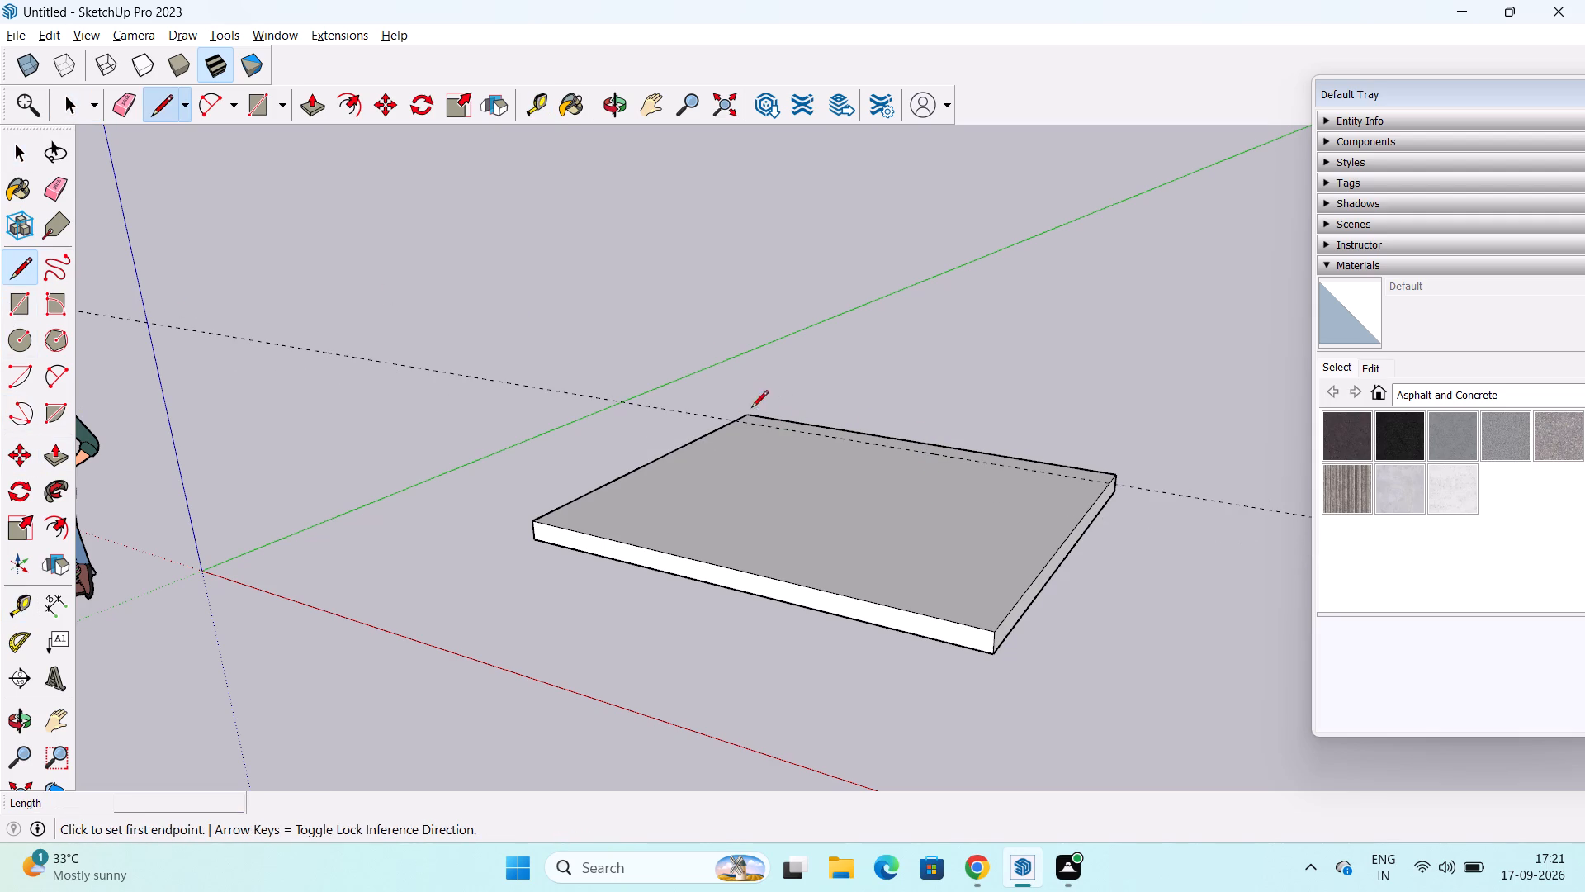
click(731, 416)
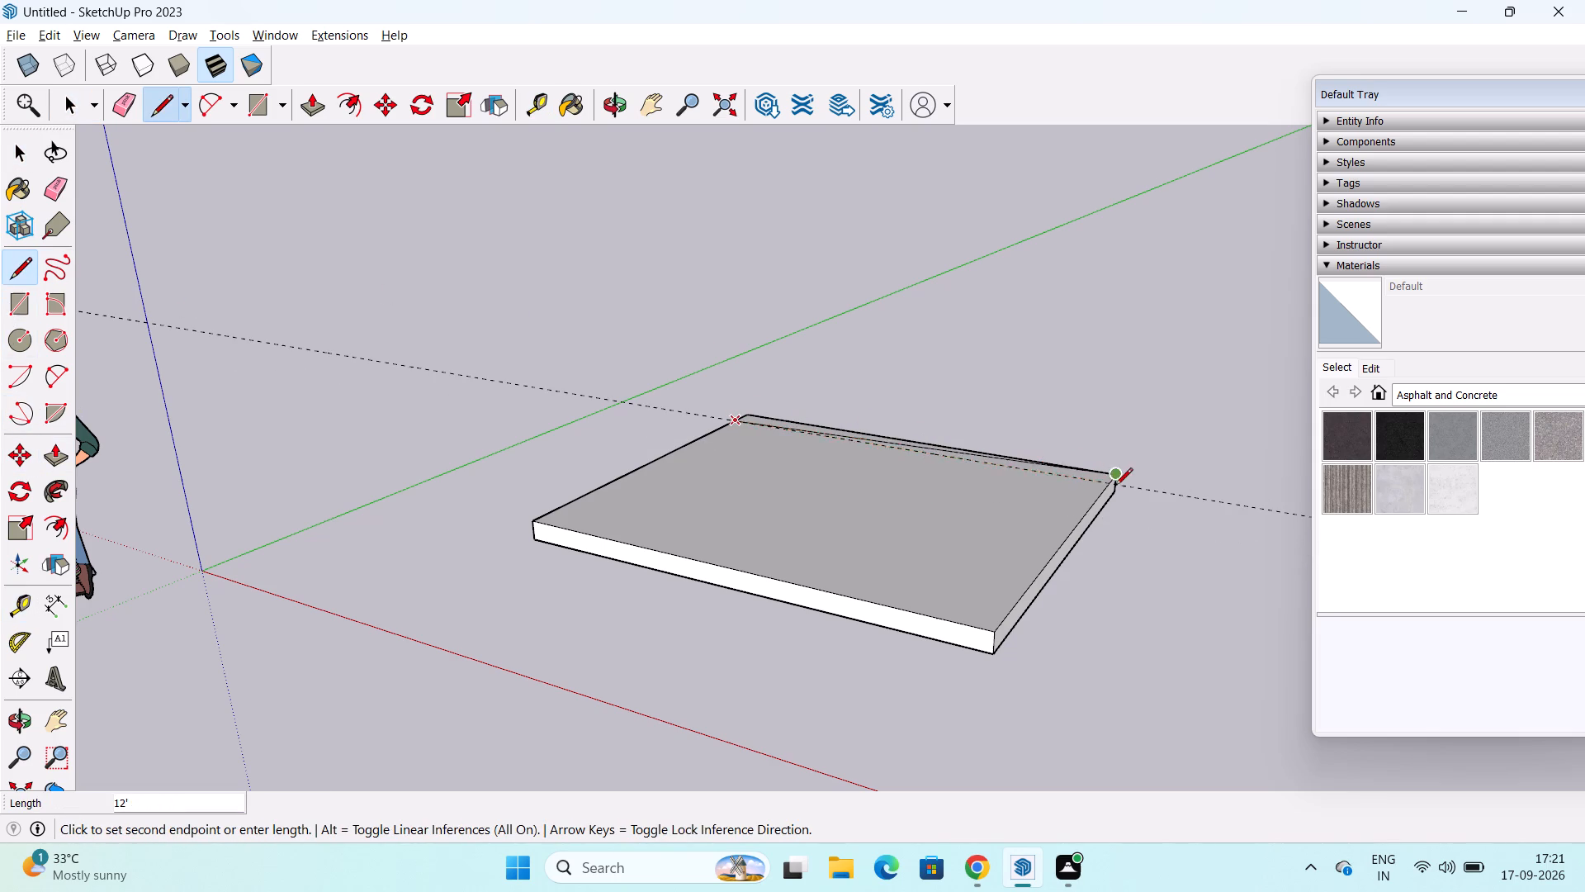
click(1110, 488)
key(space)
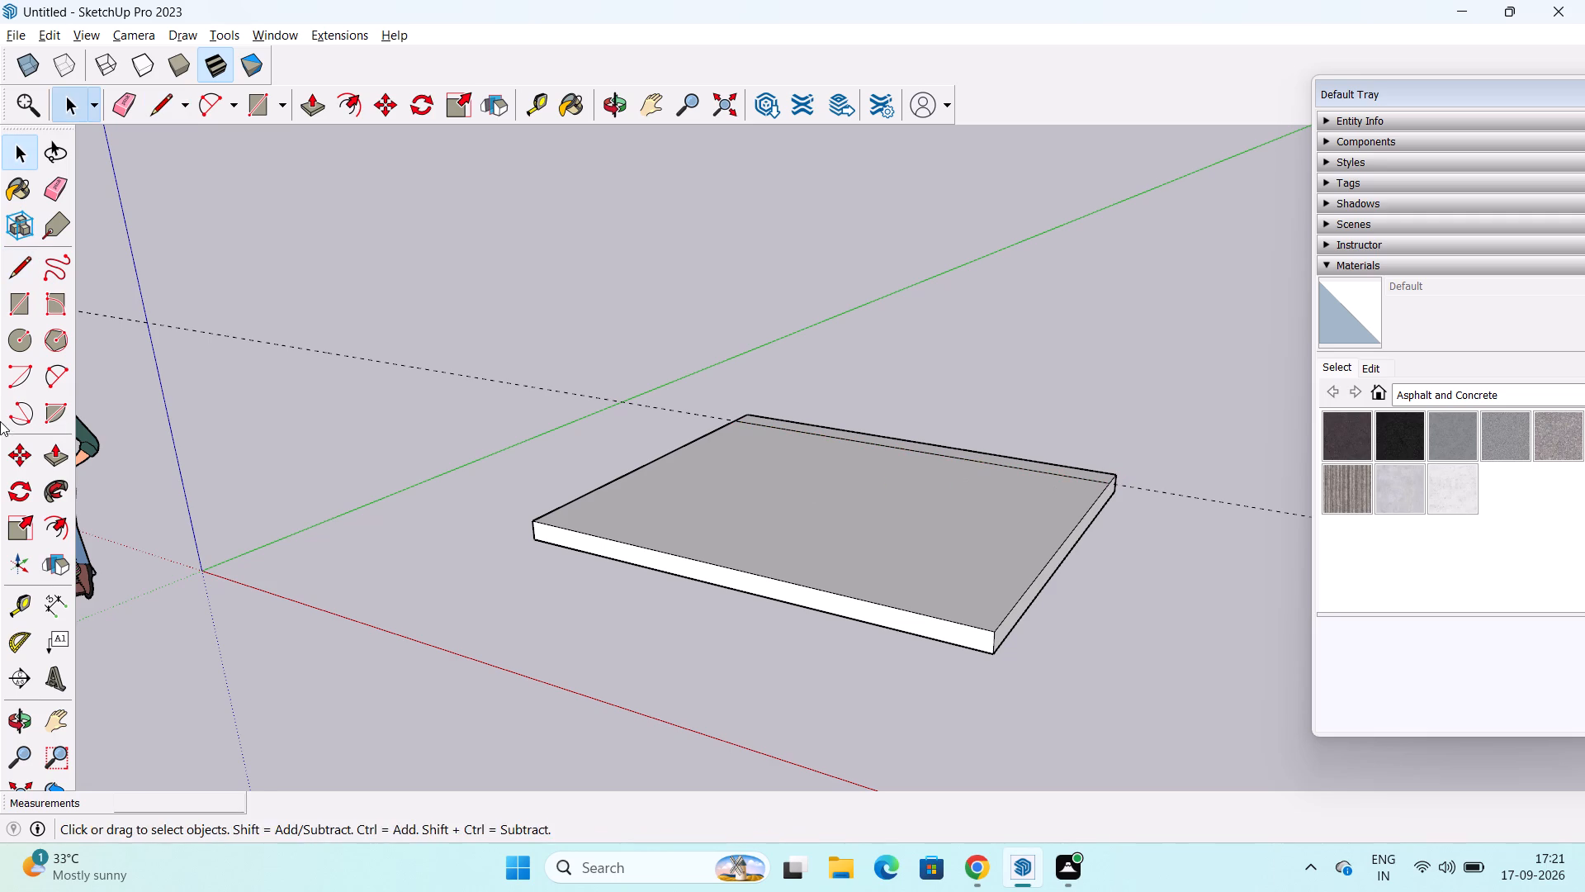
Push/Pull the narrow back strip upward into a wall, entering 11' and correcting the height to 10'.
click(54, 457)
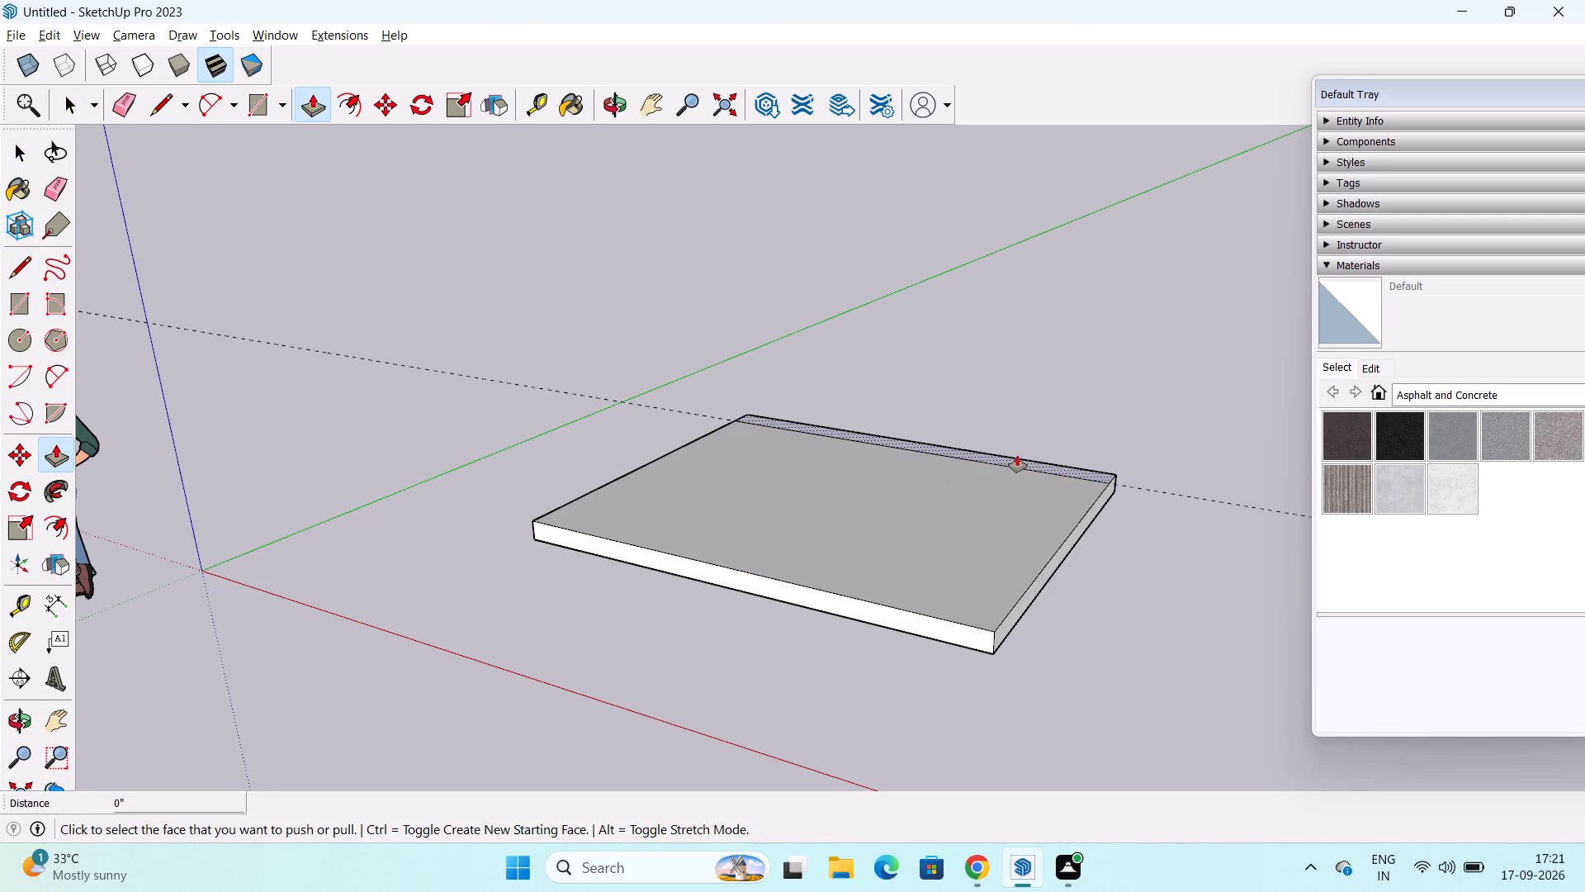
click(1002, 458)
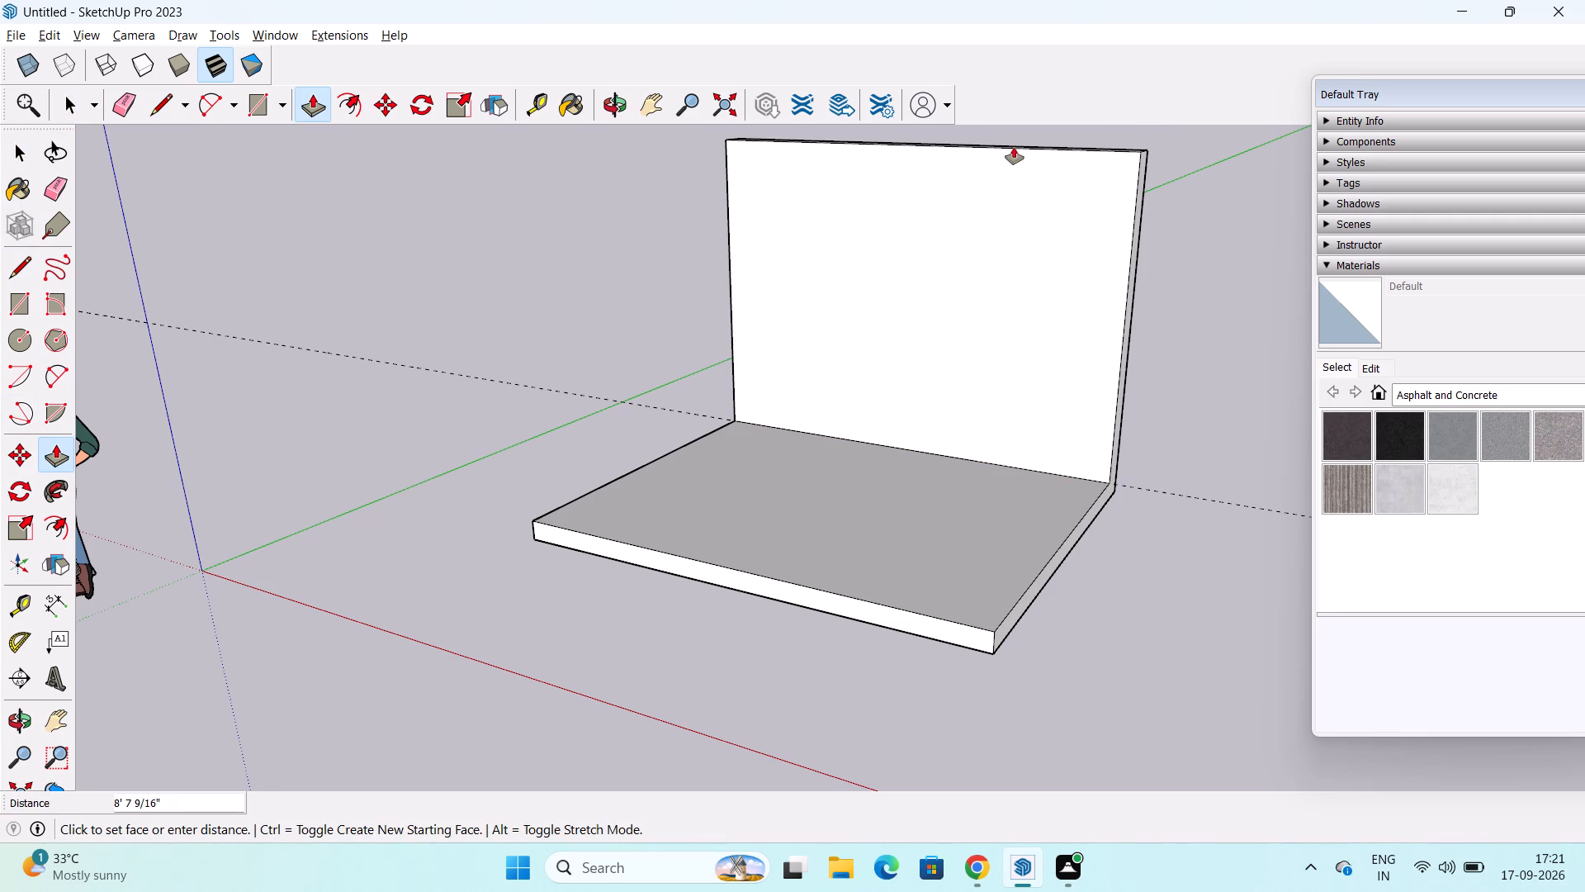
text(11')
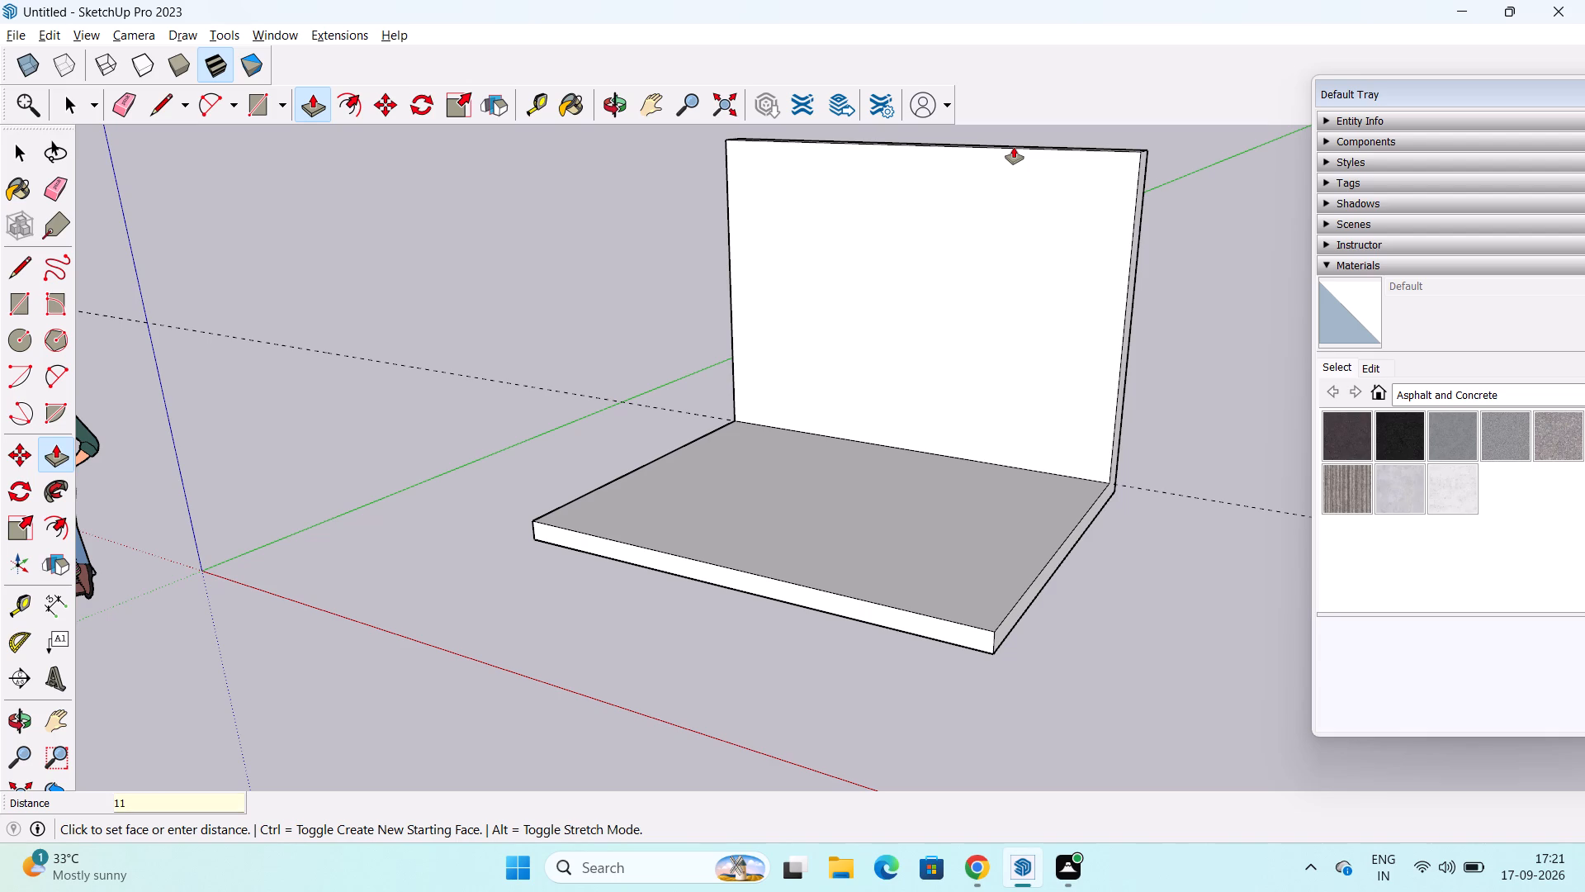
key(Return)
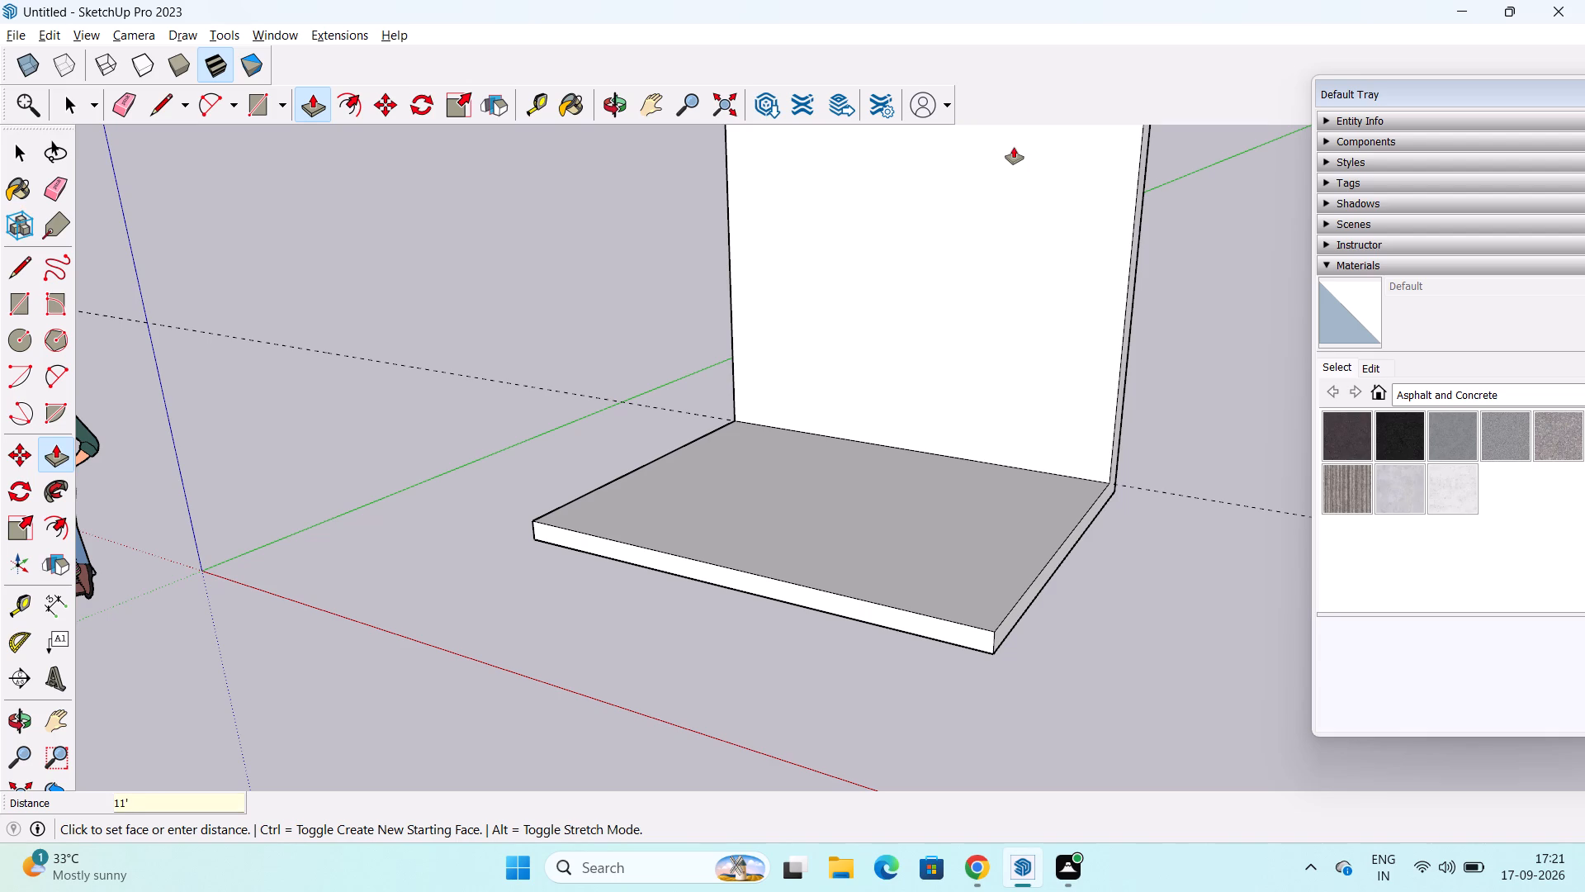
text(10')
key(Return)
scroll(1004, 258, down, 3)
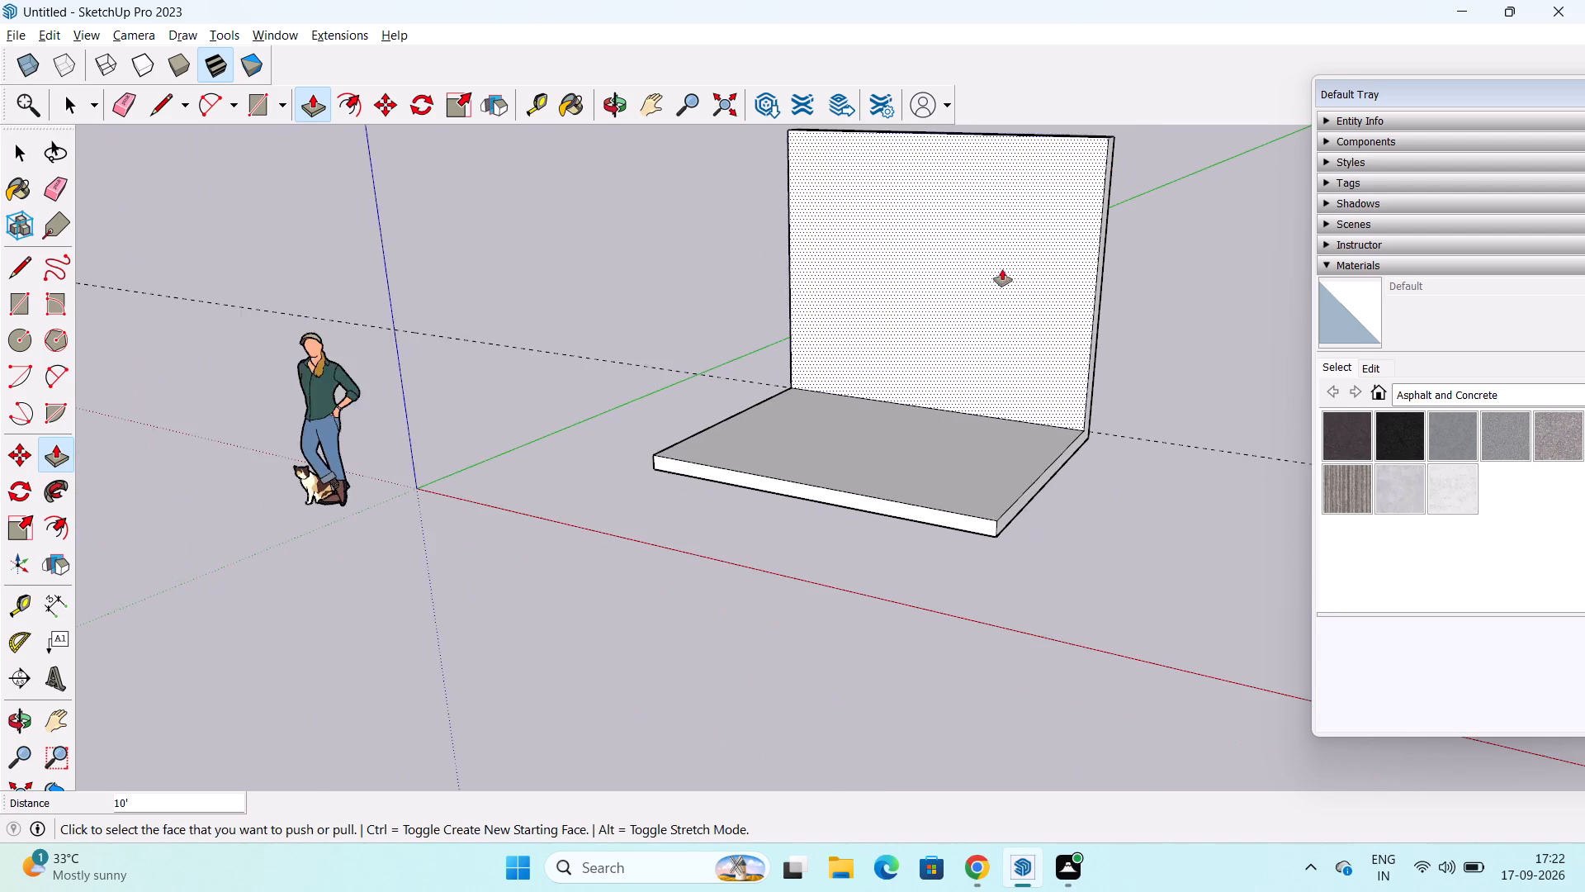
scroll(1002, 269, down, 1)
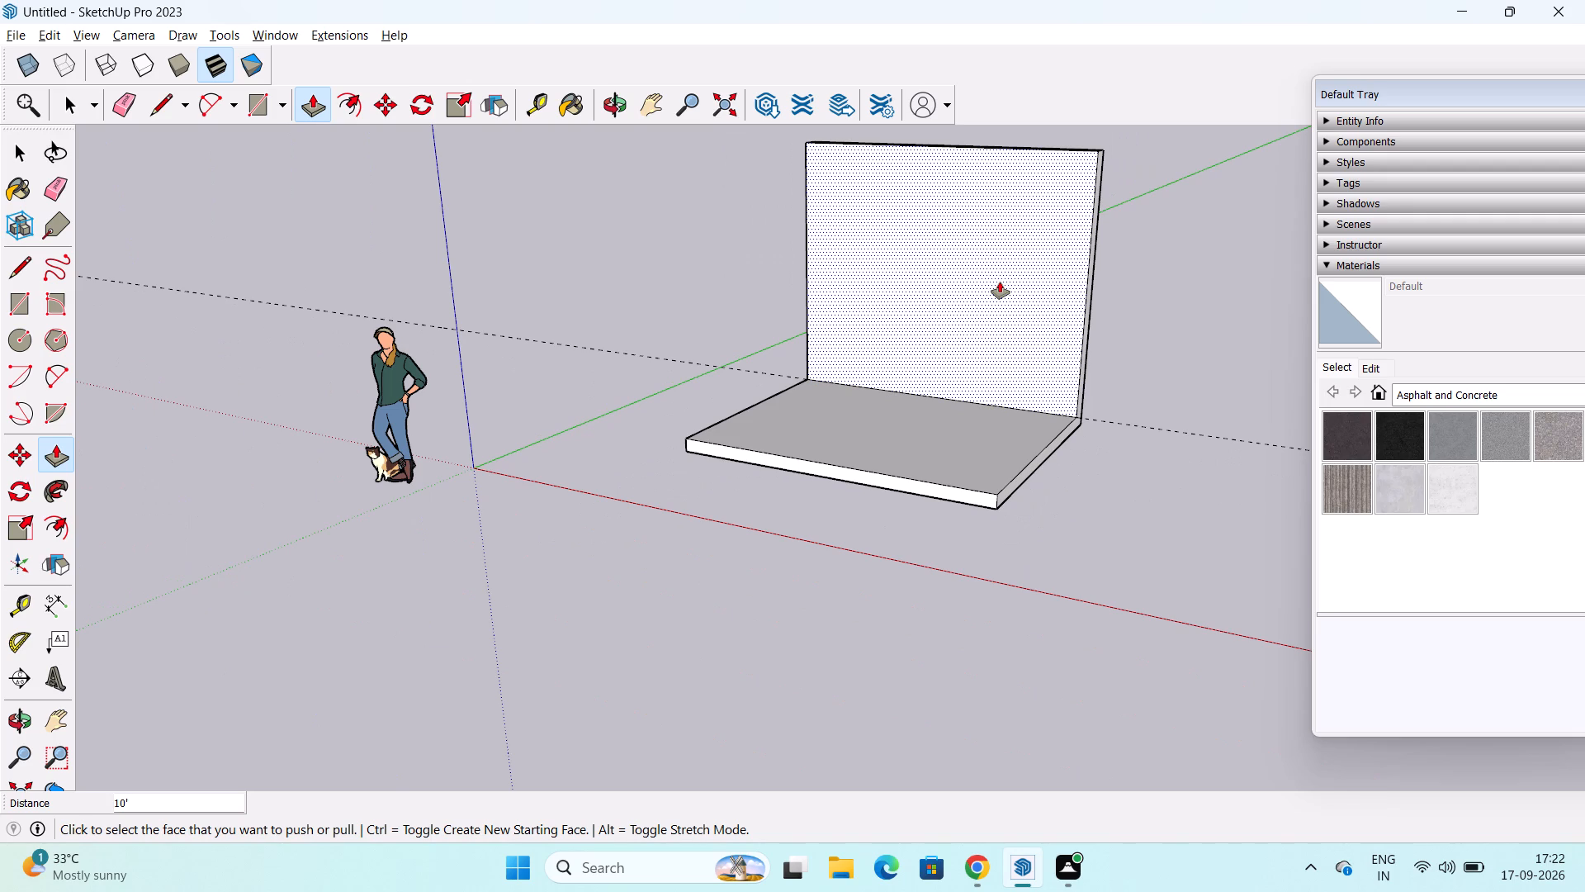
shift+middle_drag(959, 252, 810, 400)
key(space)
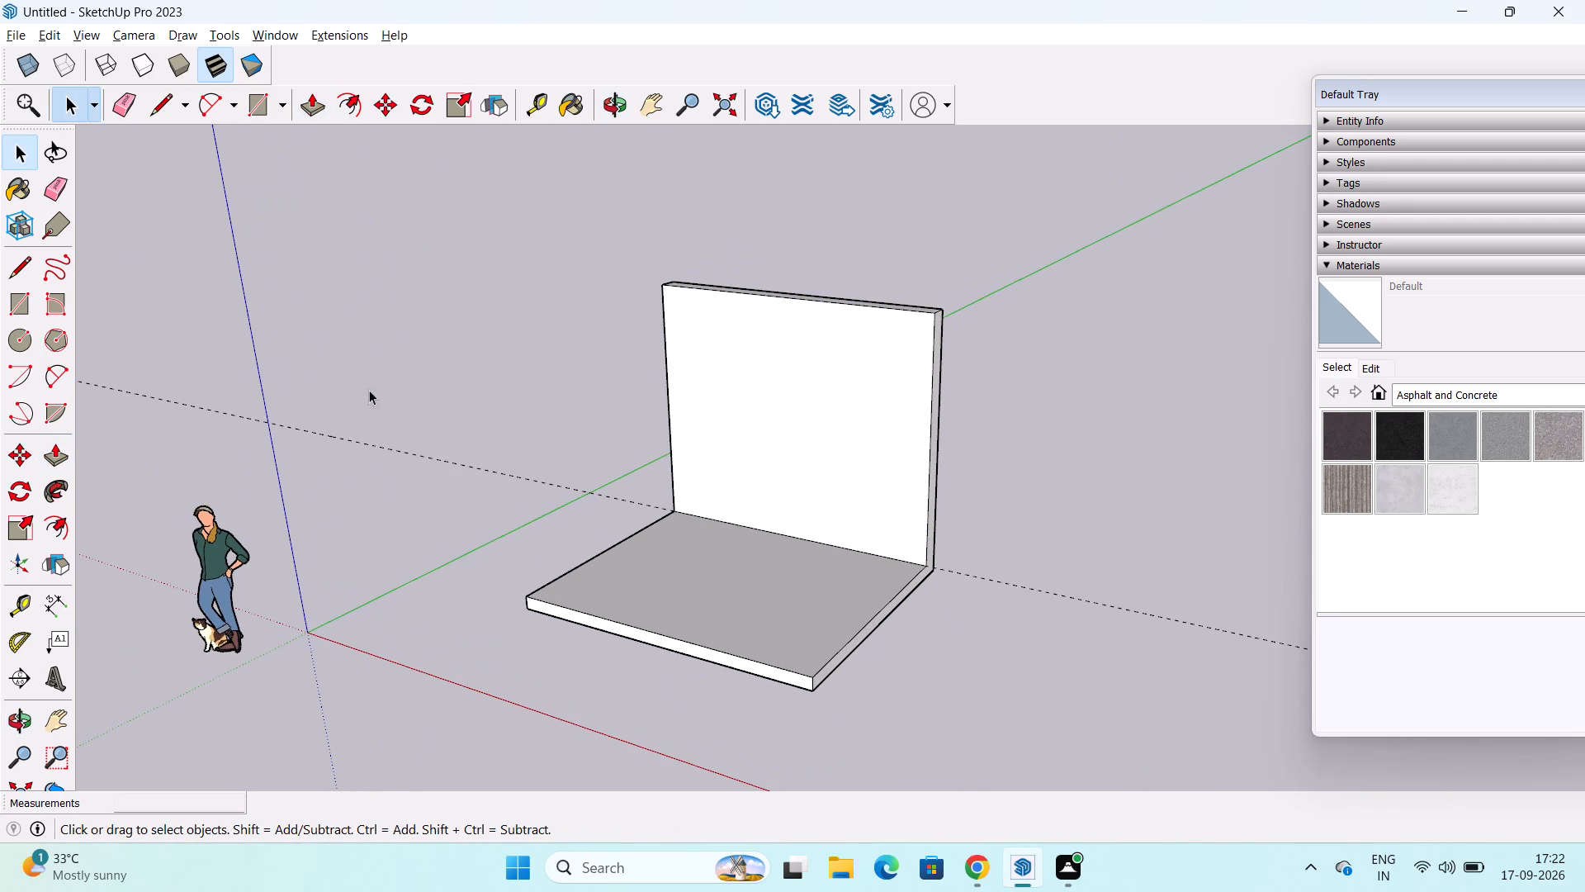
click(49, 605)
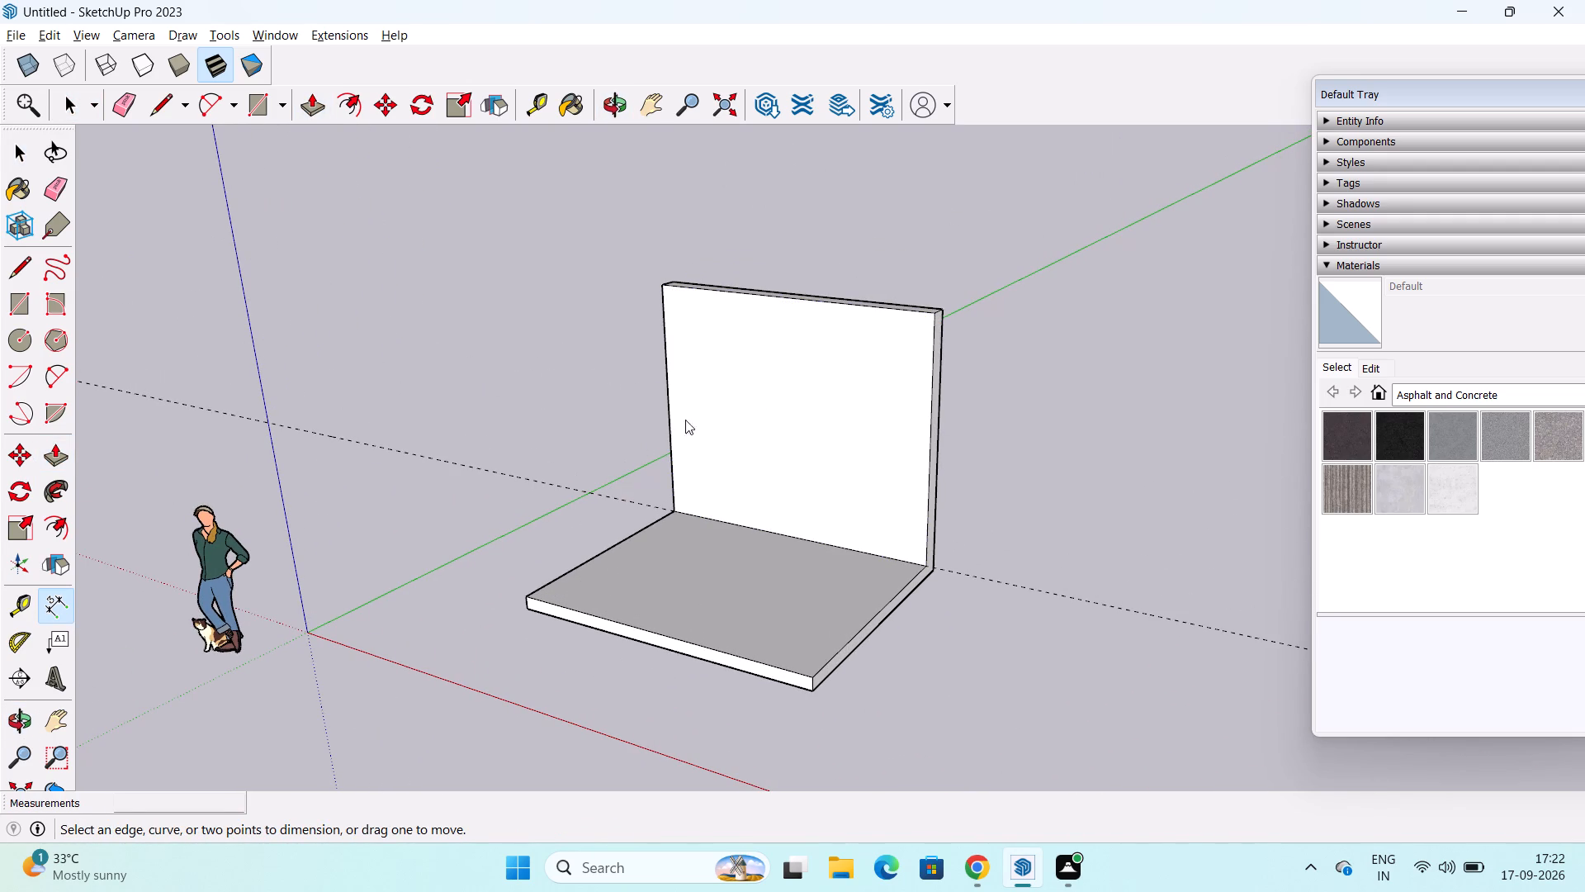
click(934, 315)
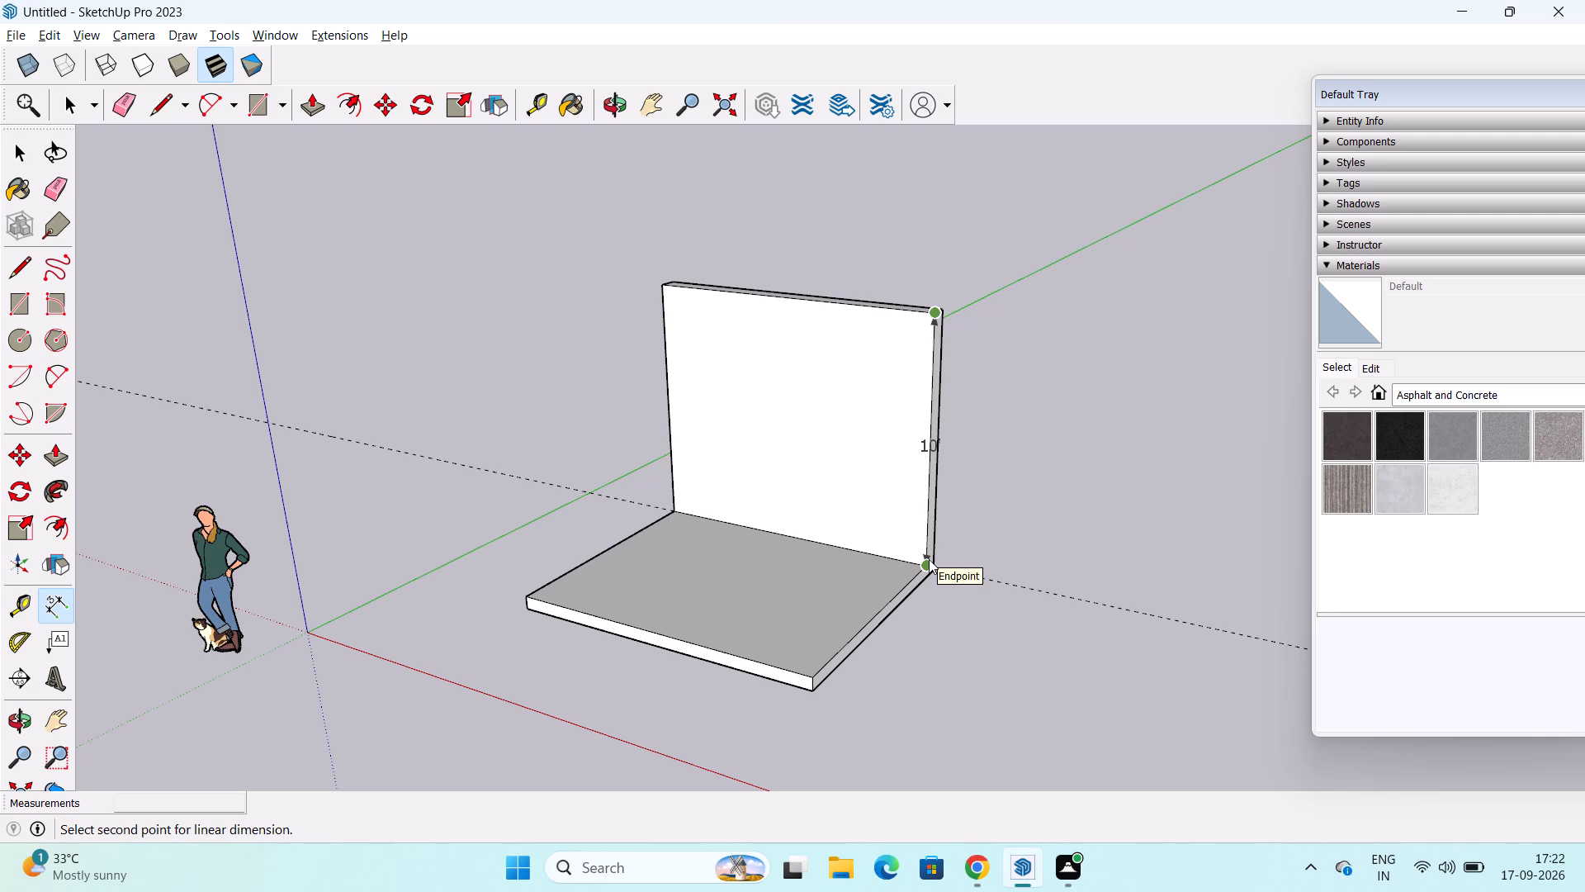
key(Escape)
Draw a vertical line on the wall's front face from the midpoint of its top edge to the midpoint of its bottom edge.
scroll(823, 539, up, 1)
middle_drag(823, 526, 831, 526)
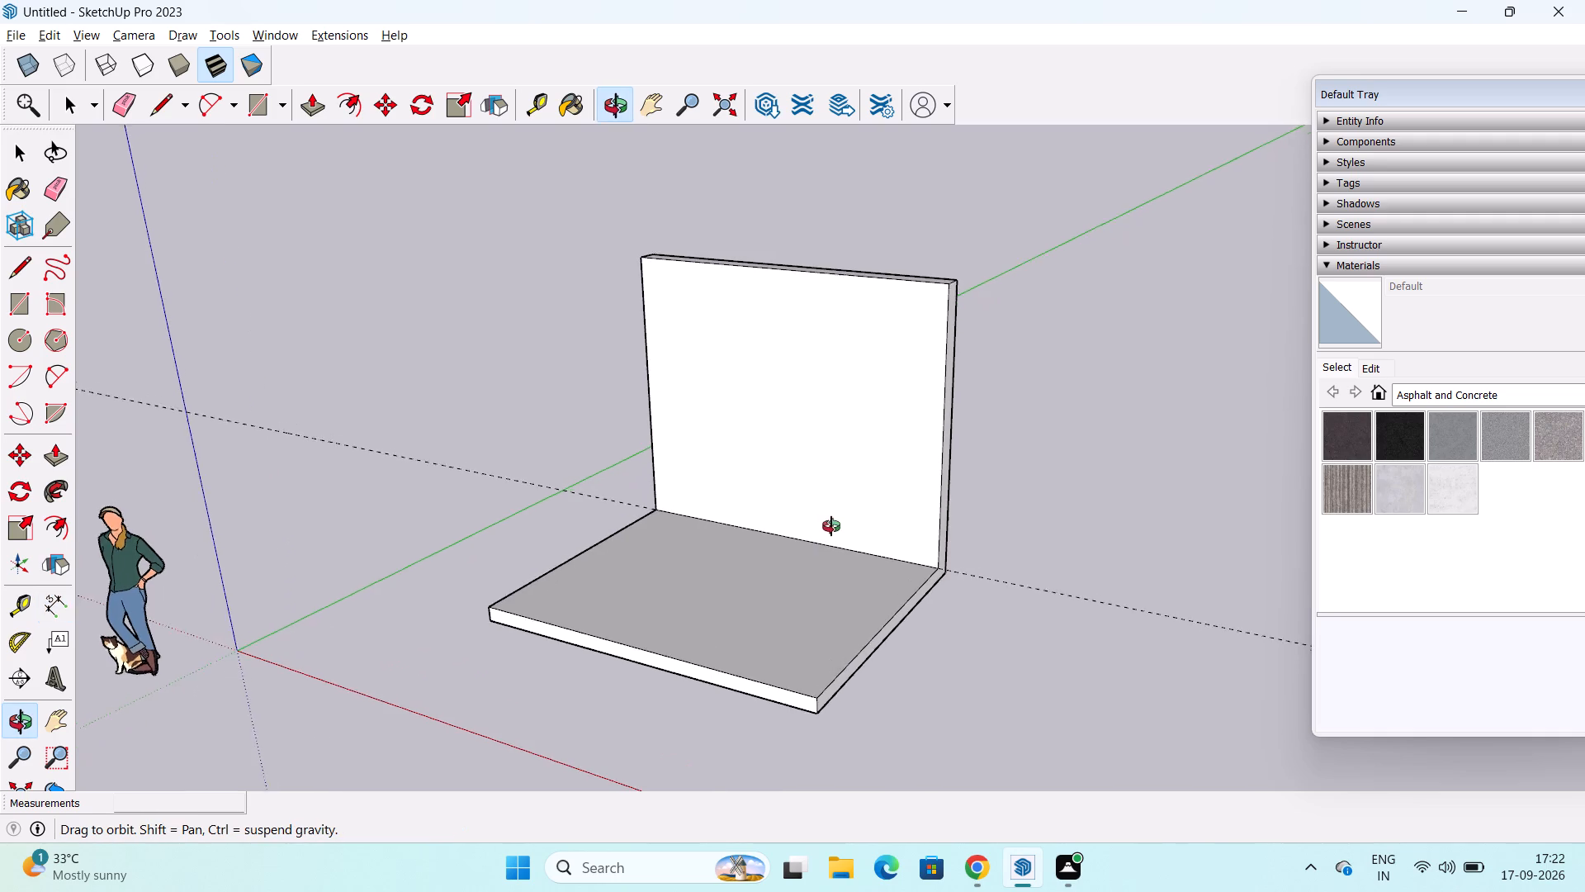
middle_drag(831, 526, 1035, 597)
scroll(852, 526, up, 1)
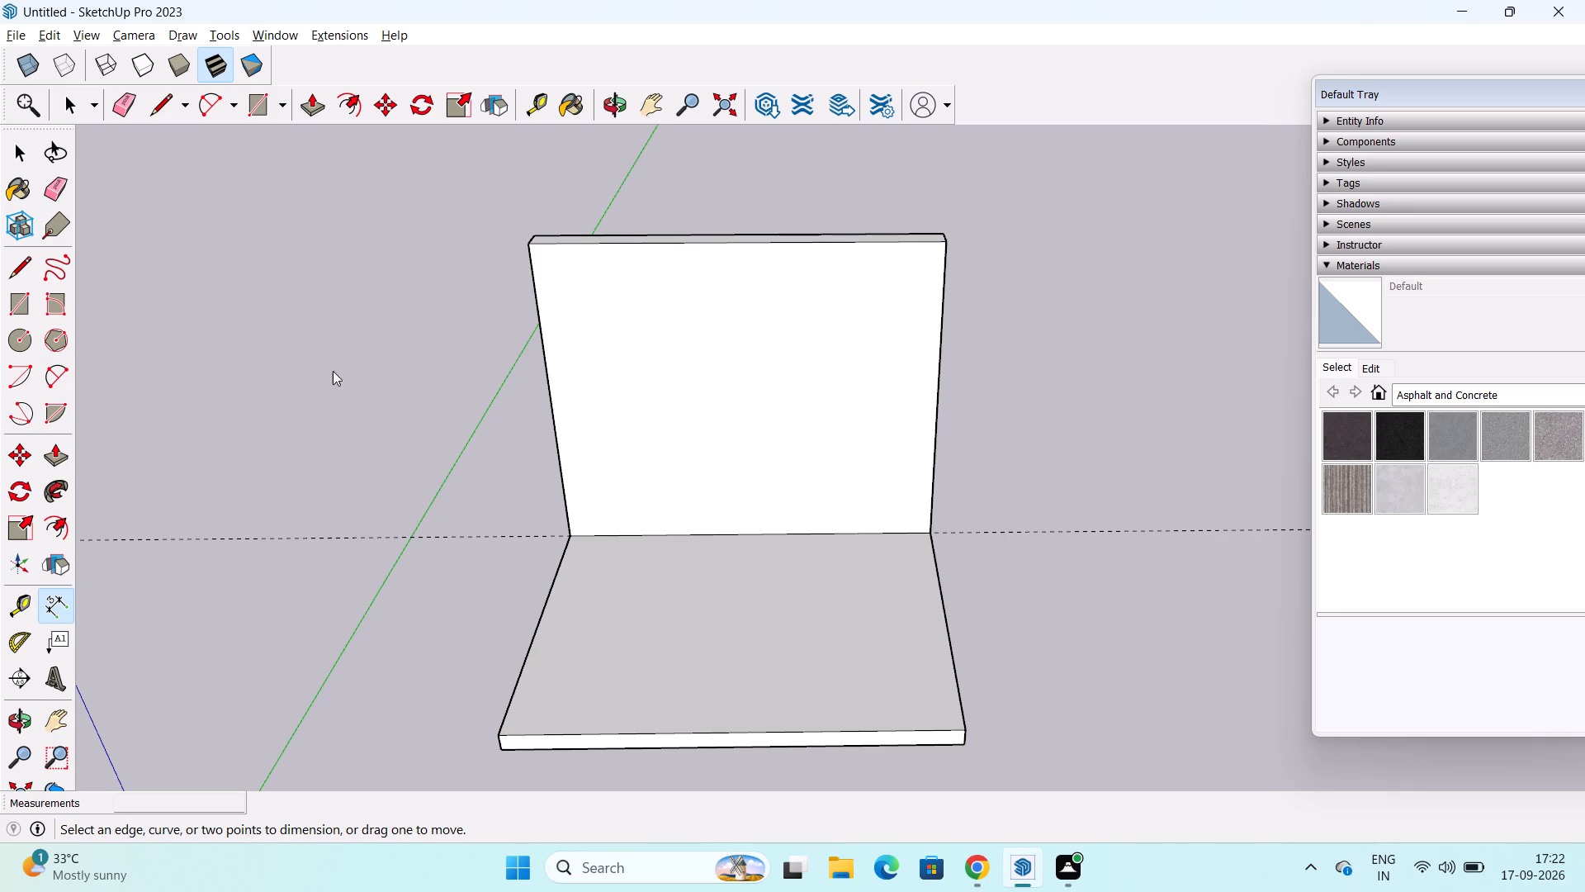
middle_drag(774, 488, 804, 334)
click(17, 266)
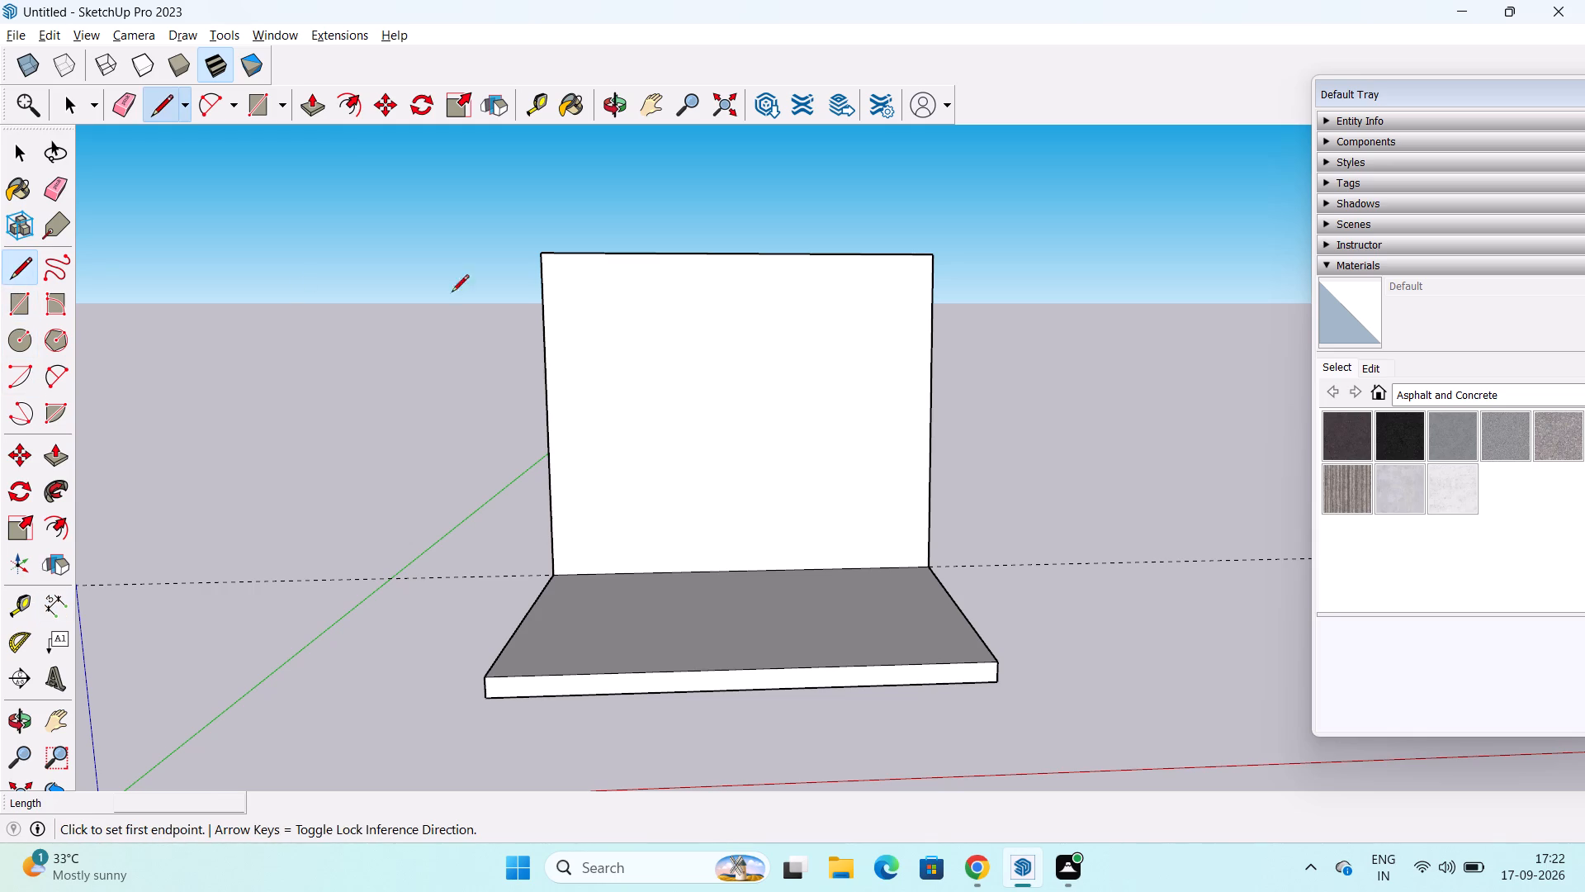
click(740, 251)
click(750, 575)
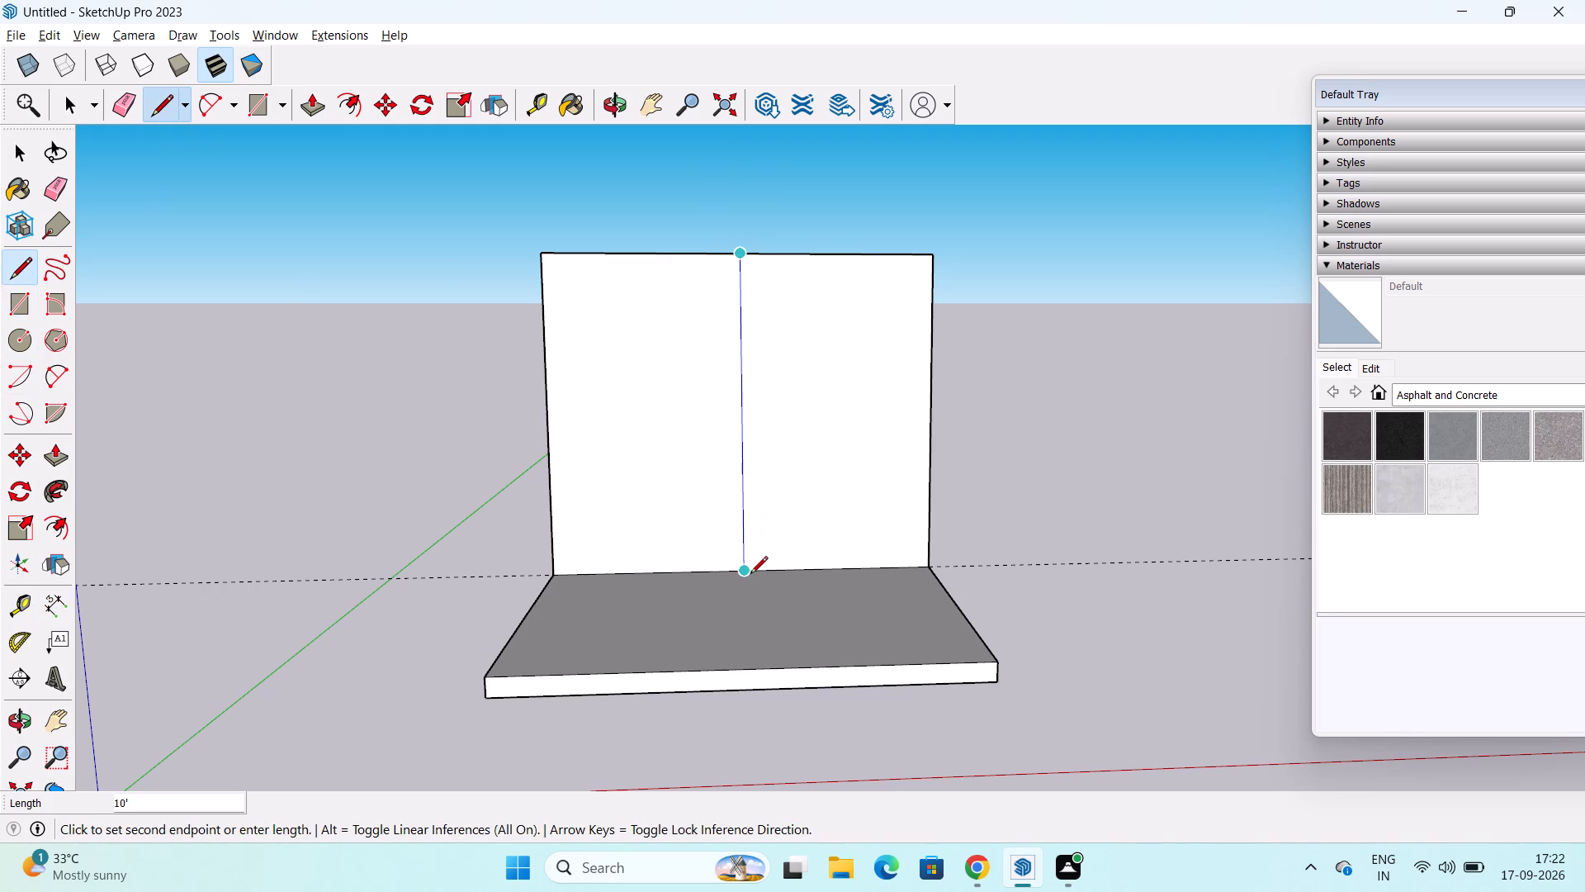
key(space)
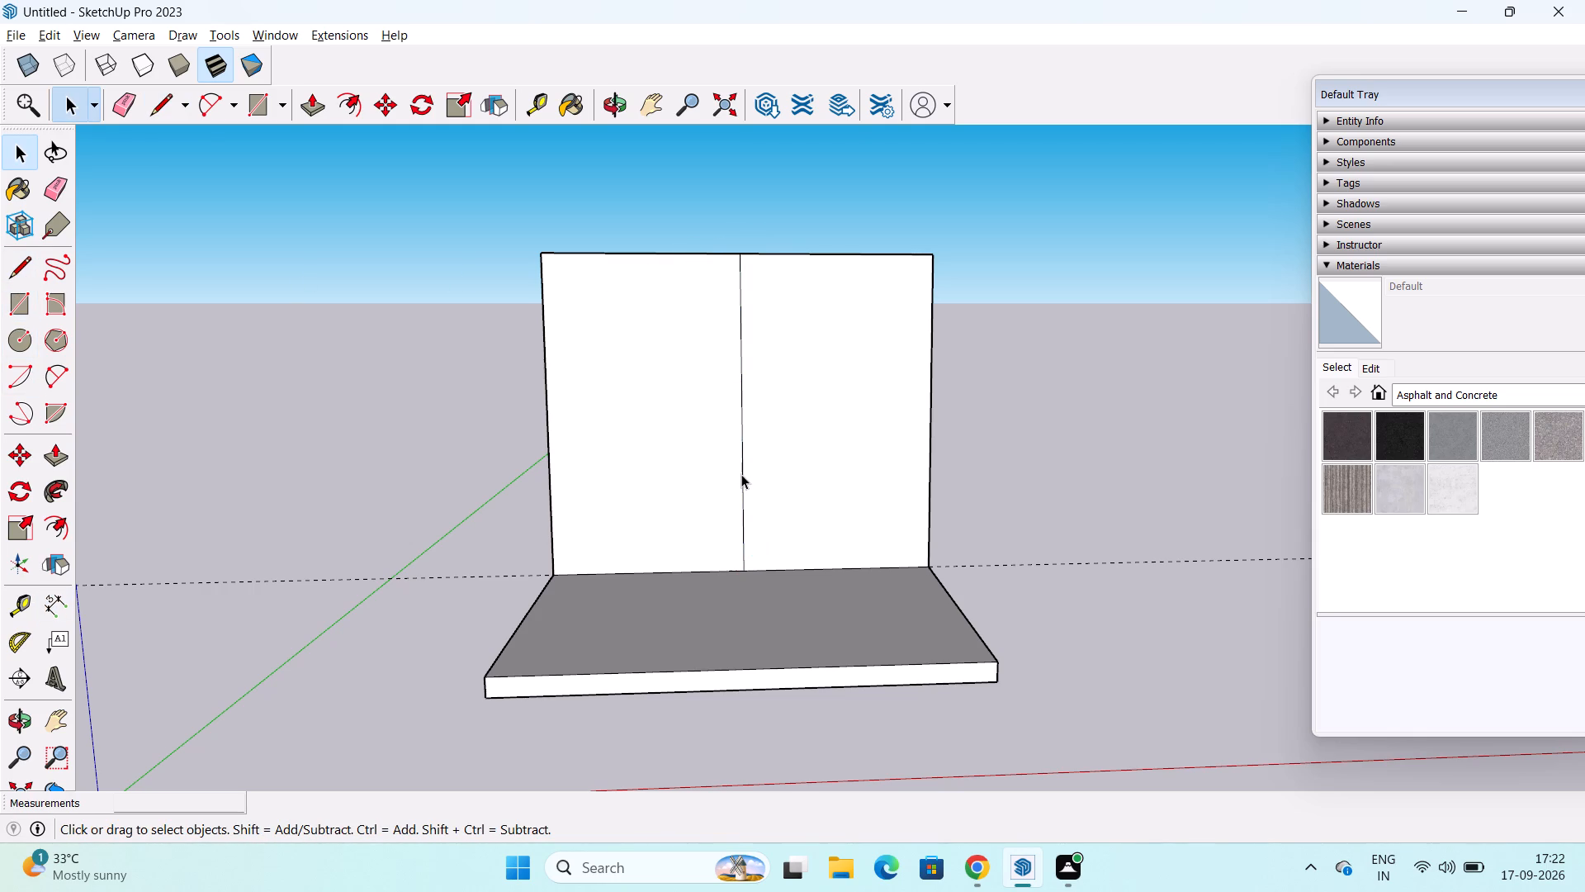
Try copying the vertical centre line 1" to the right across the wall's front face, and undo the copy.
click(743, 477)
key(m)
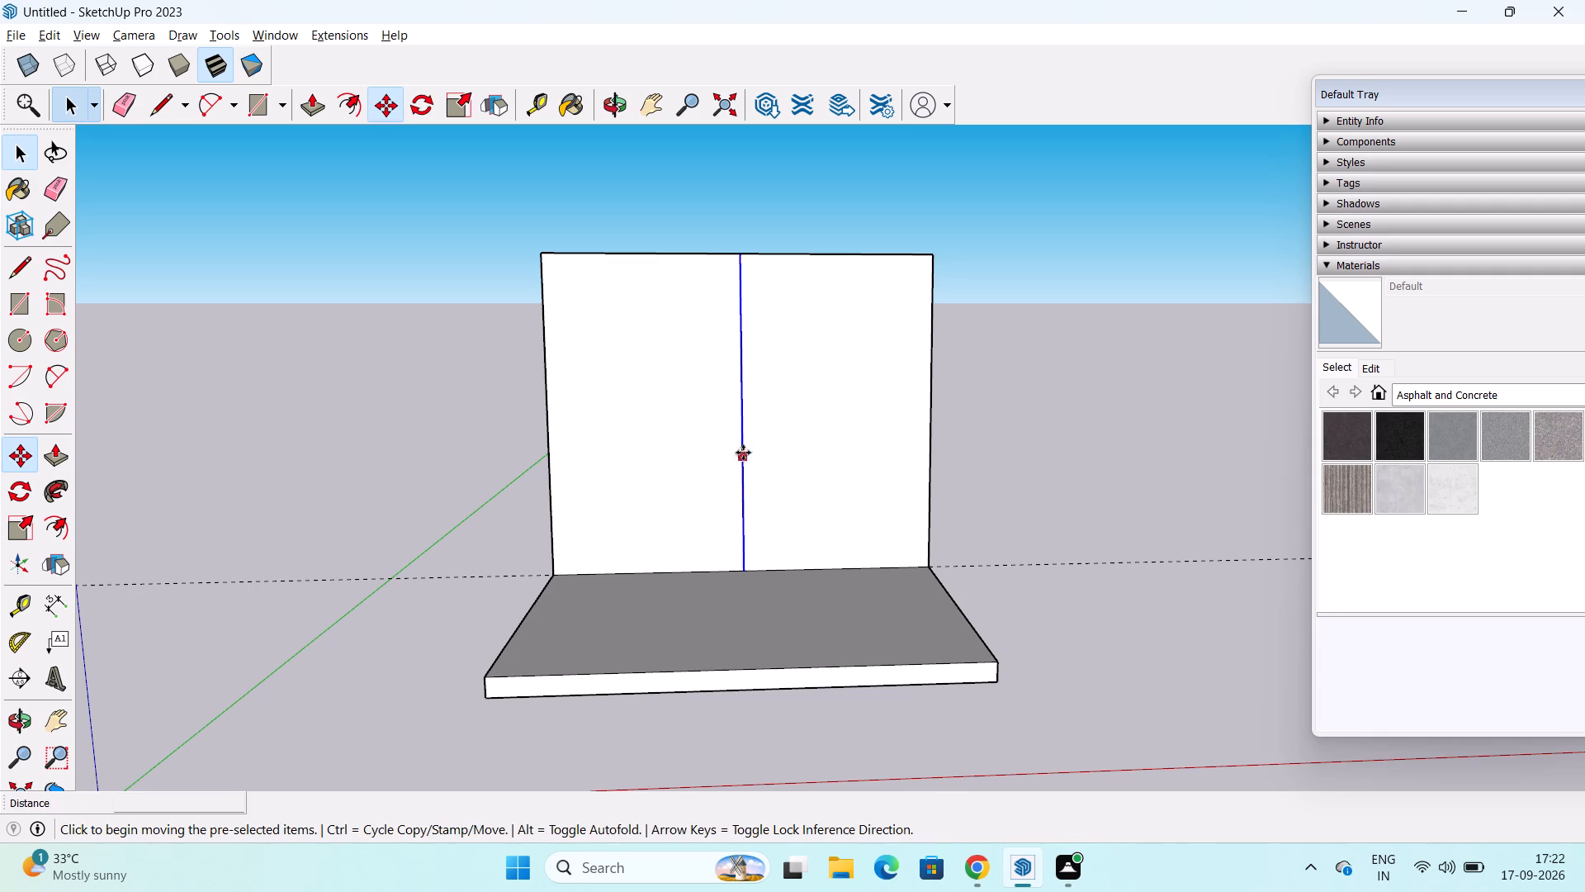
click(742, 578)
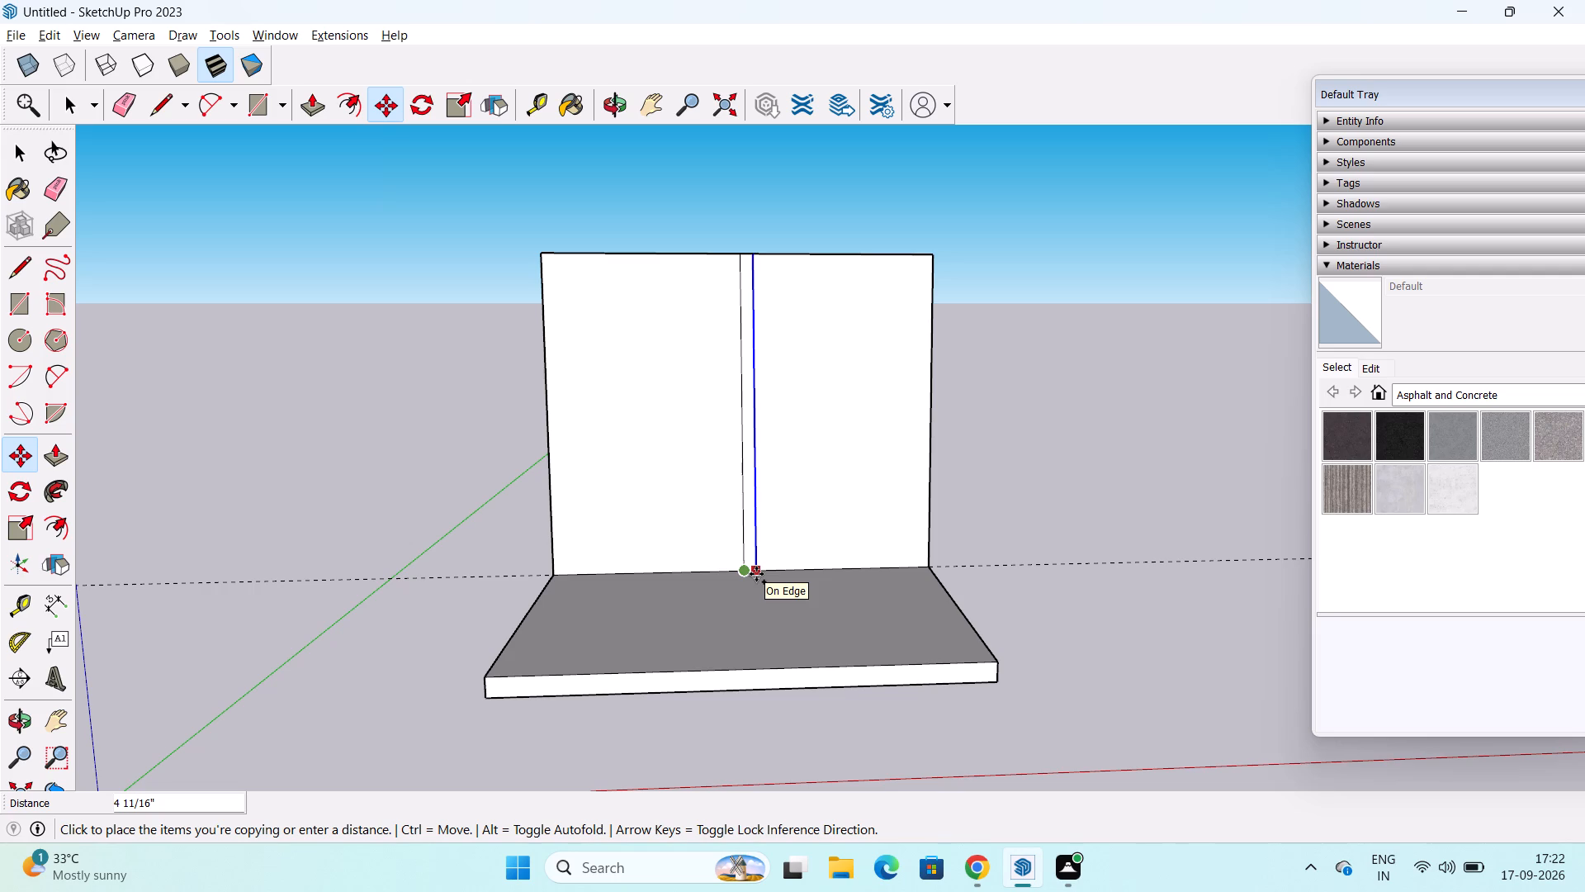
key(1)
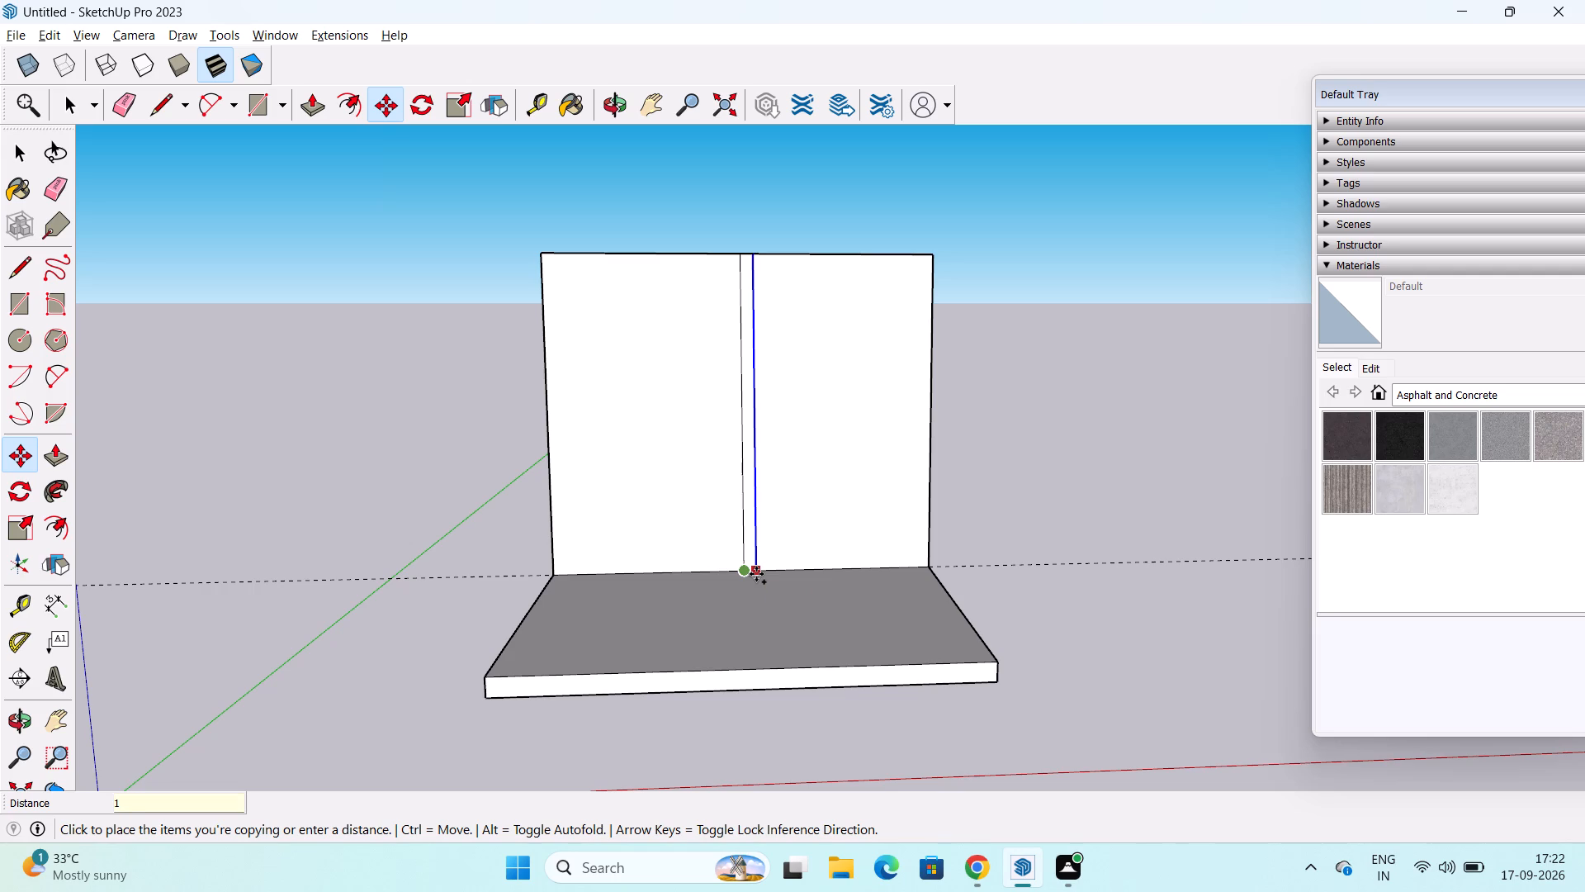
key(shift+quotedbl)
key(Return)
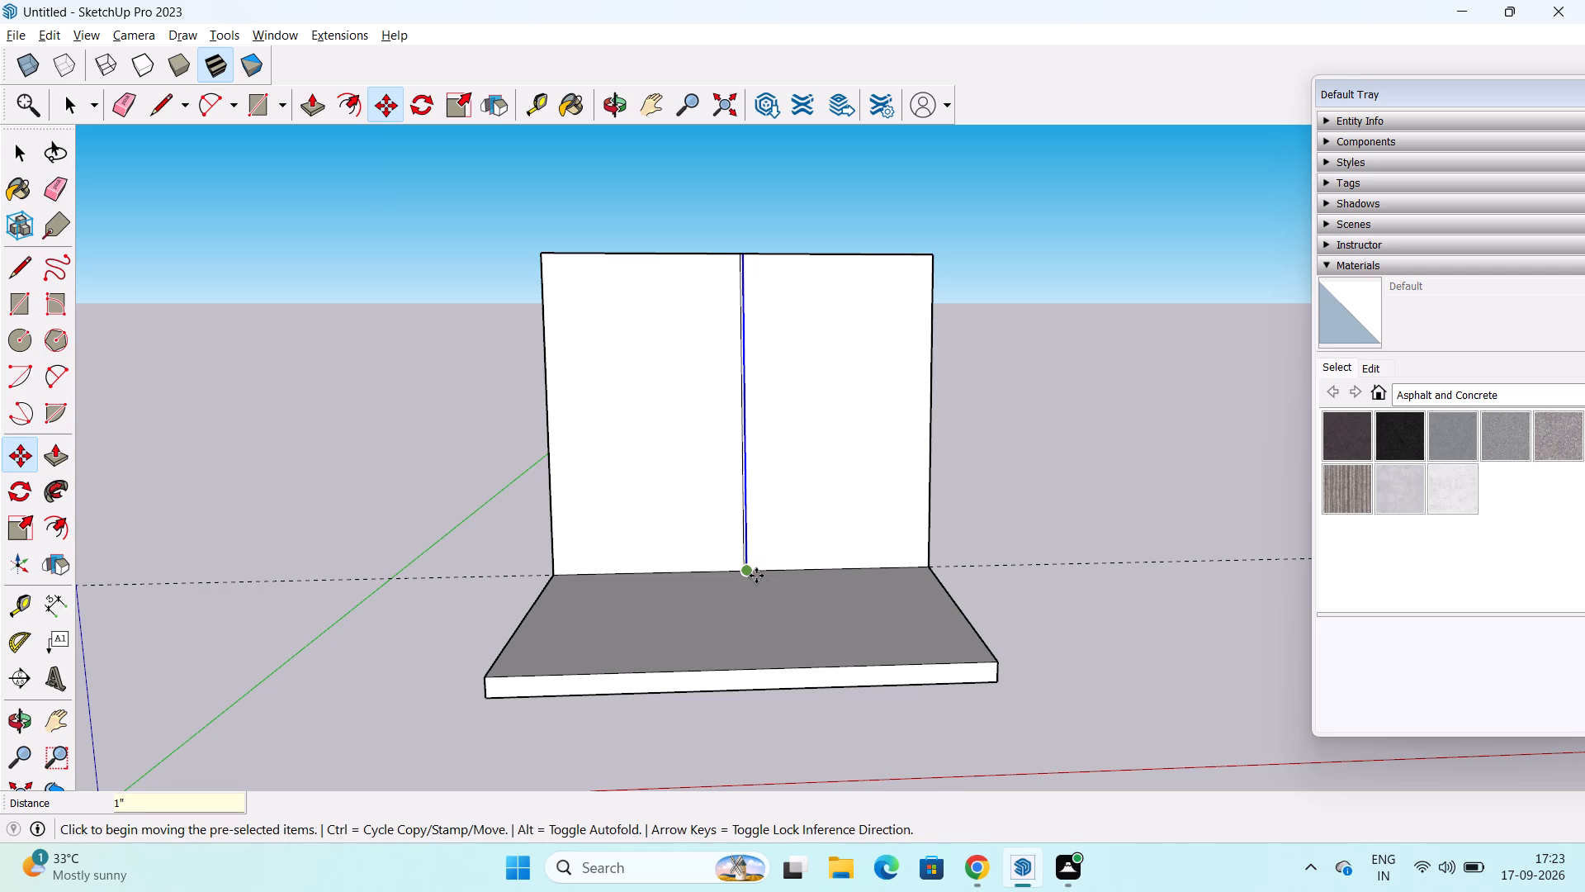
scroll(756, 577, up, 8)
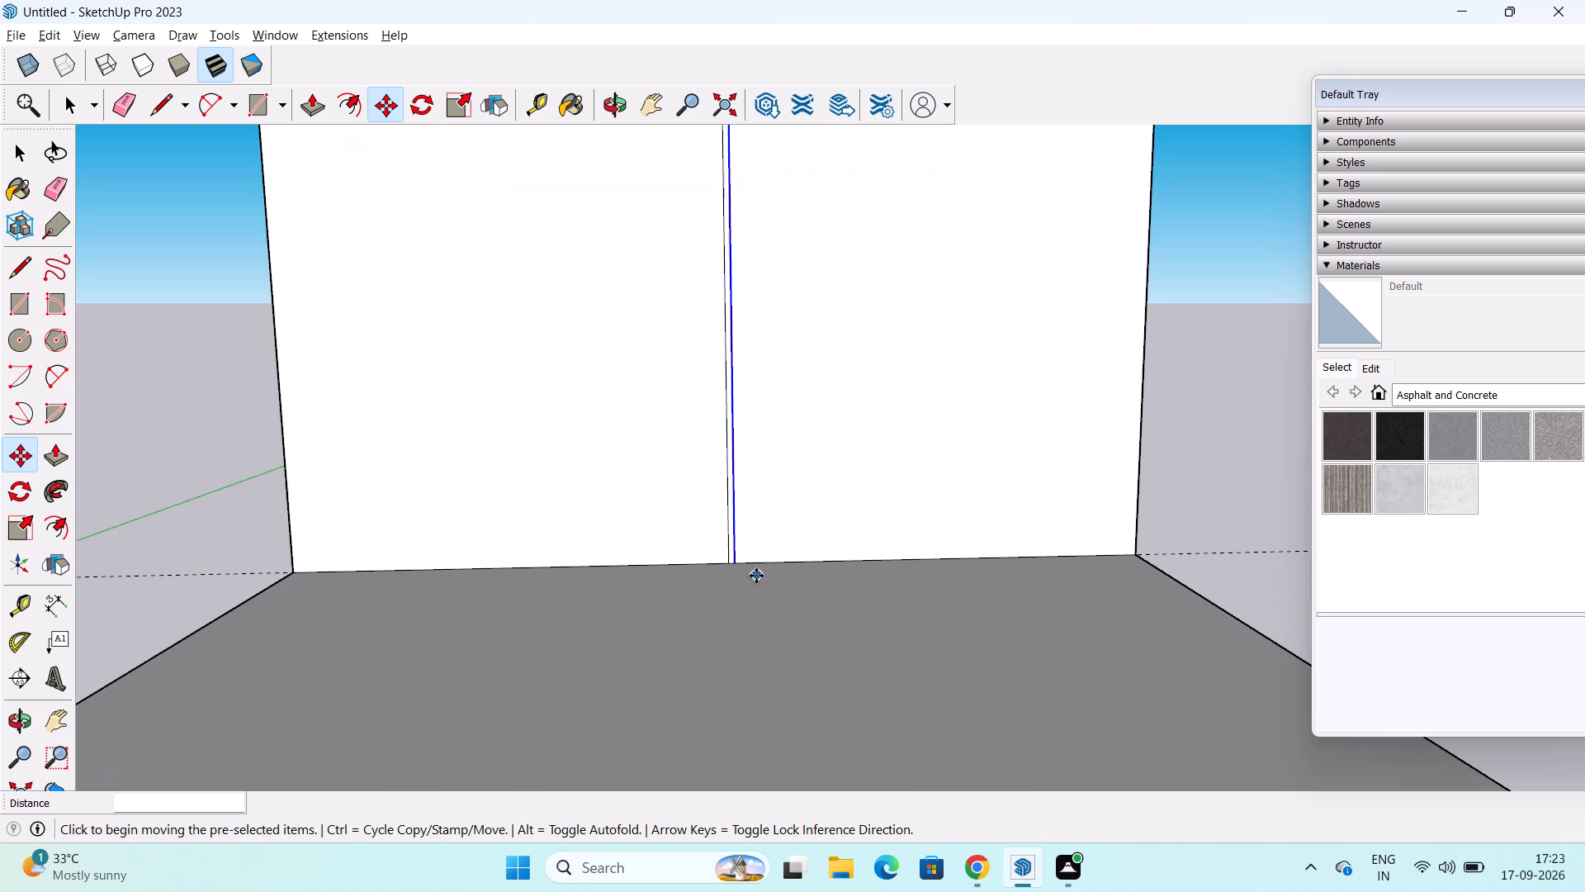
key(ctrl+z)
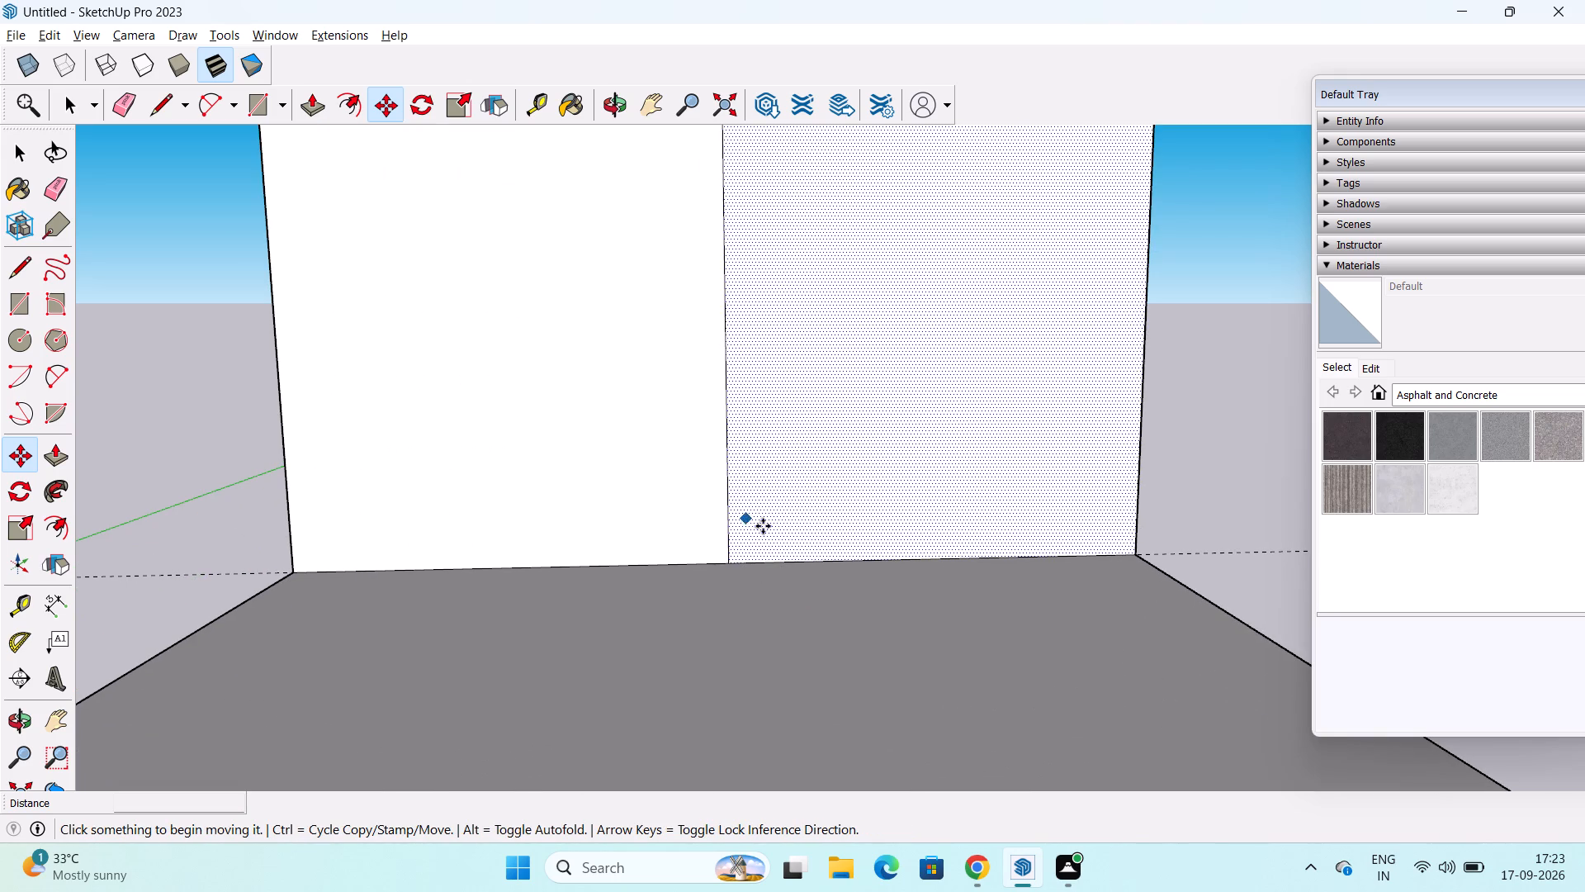
Copy the vertical centre line 0.5" to the right along the wall's front face.
key(space)
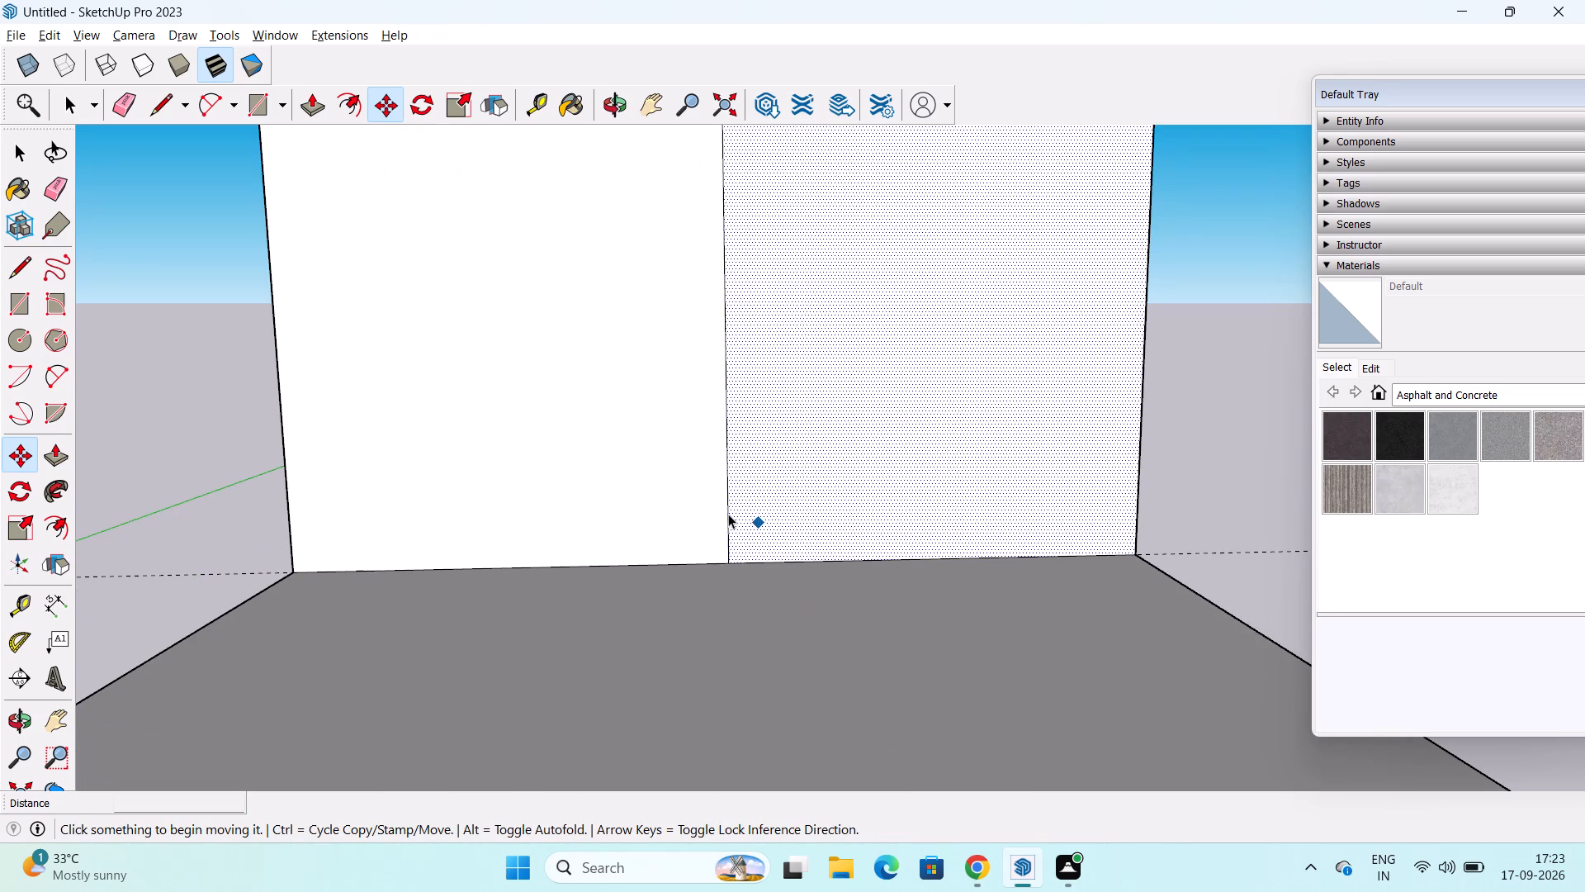
click(728, 514)
key(m)
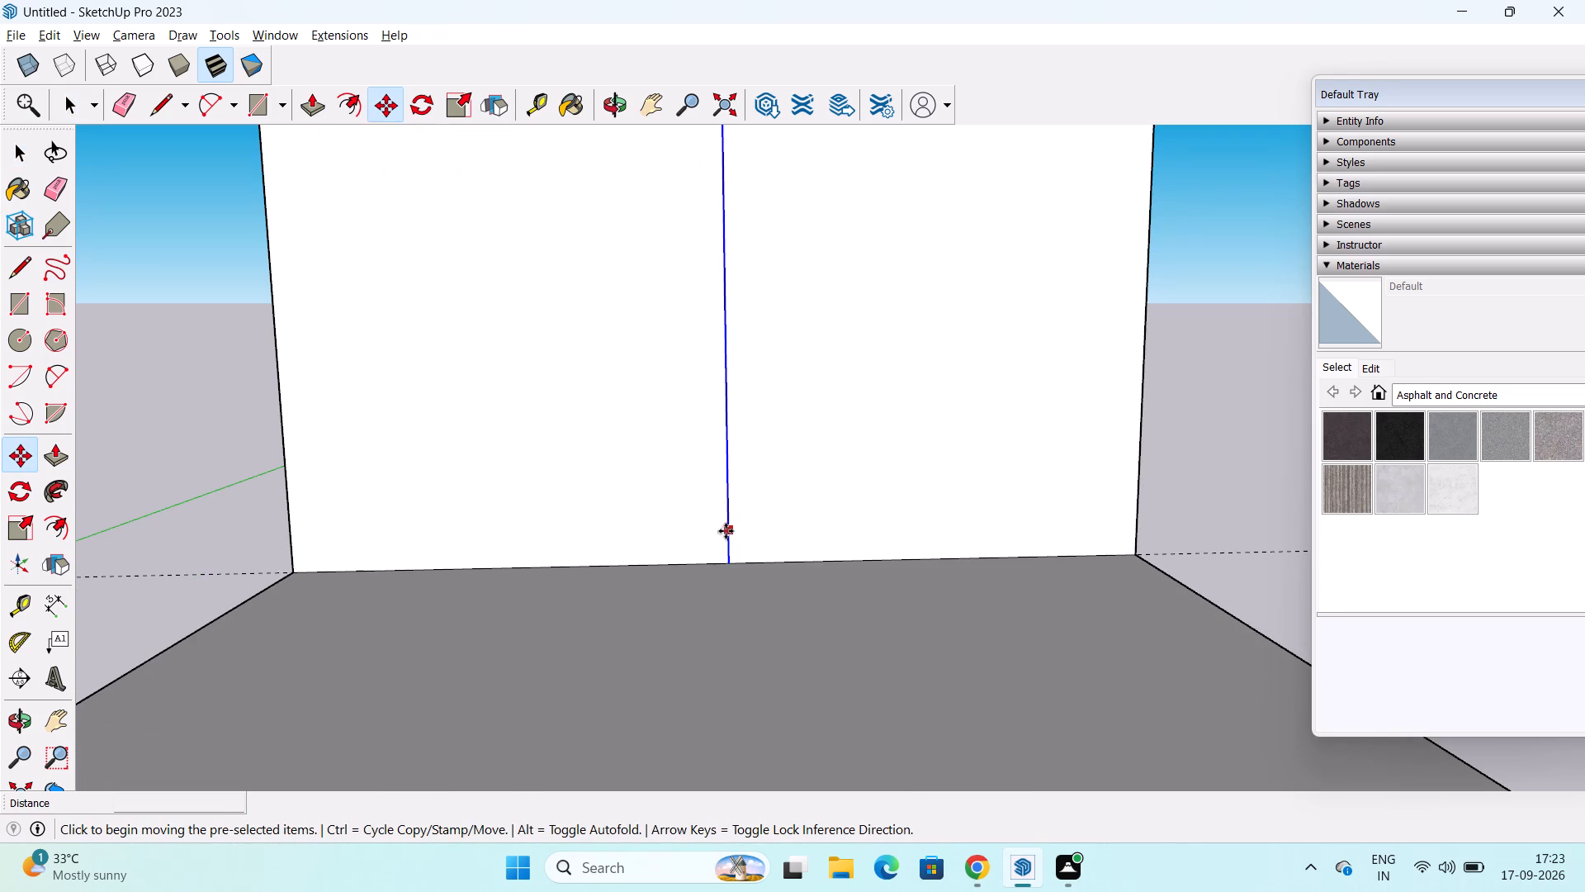
click(728, 565)
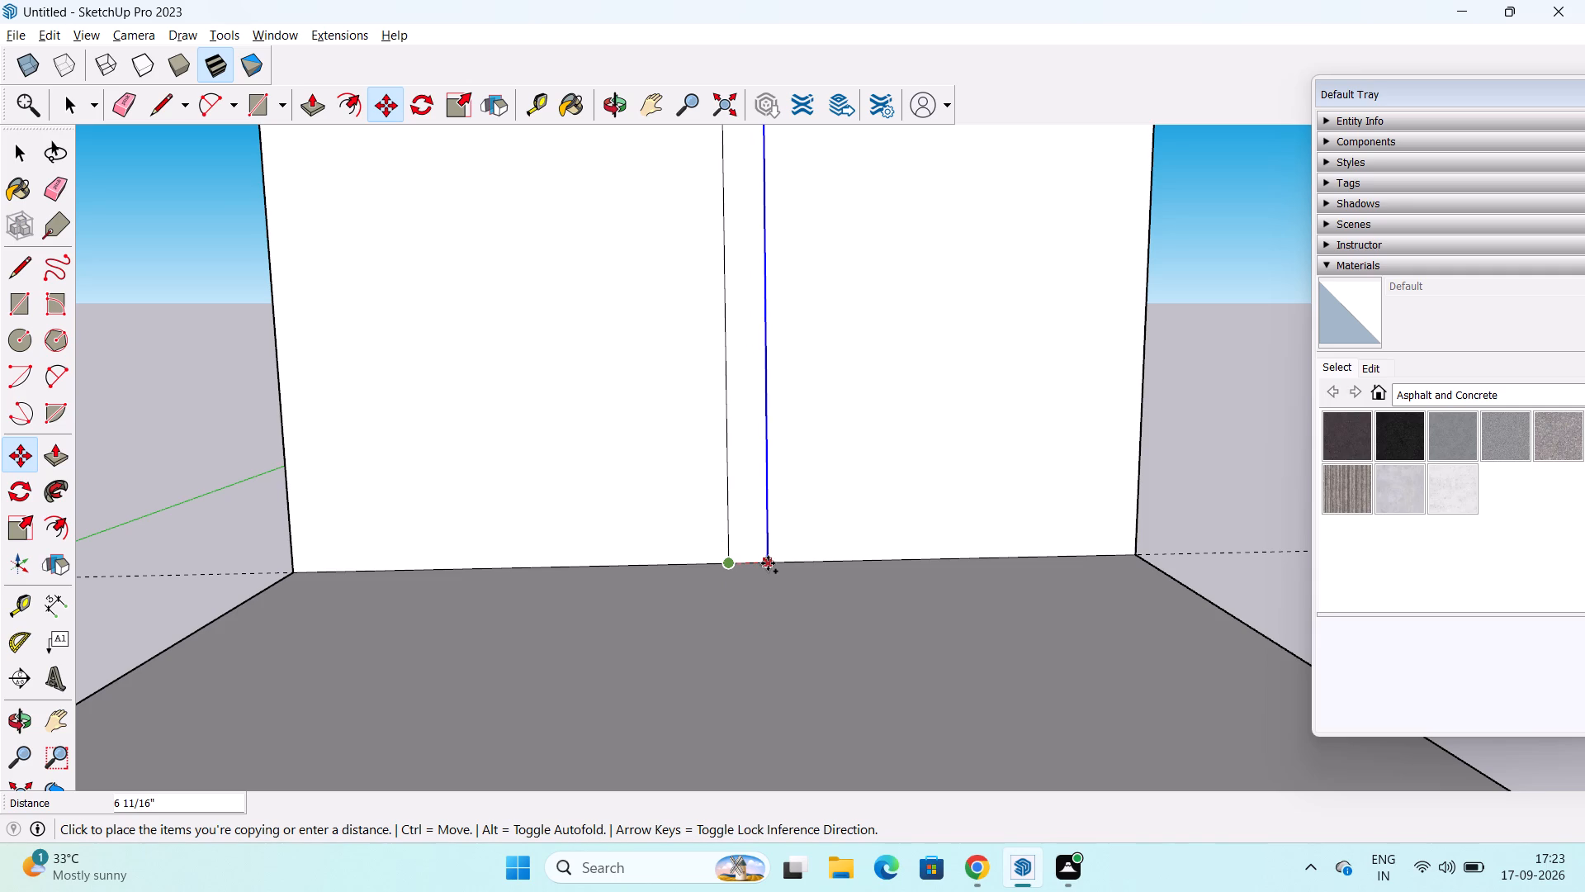
text(0.5)
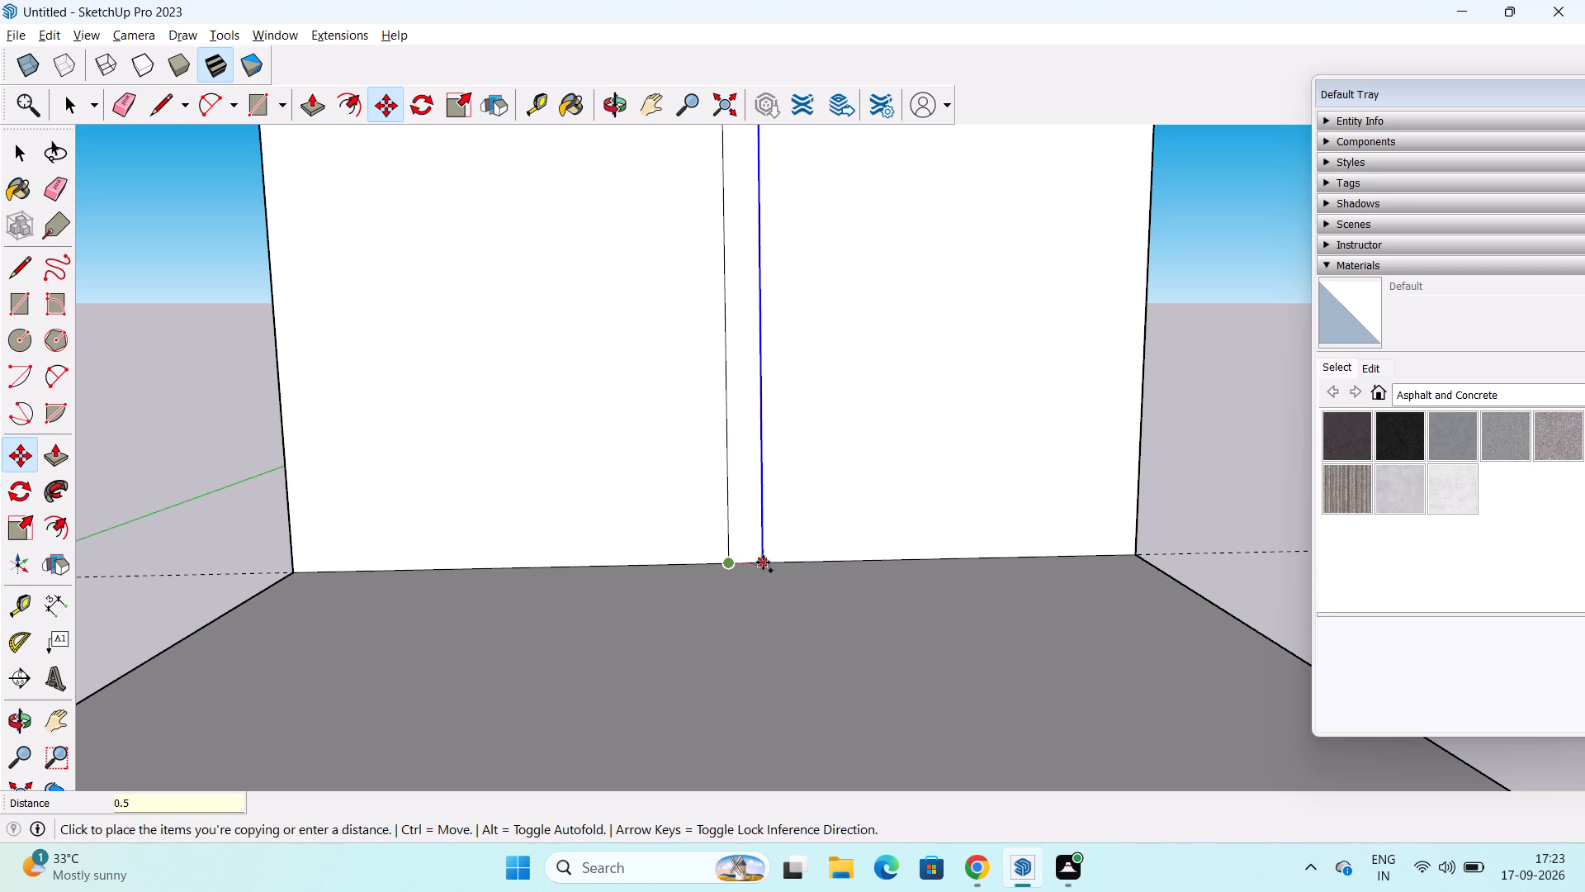
key(shift+quotedbl)
key(Return)
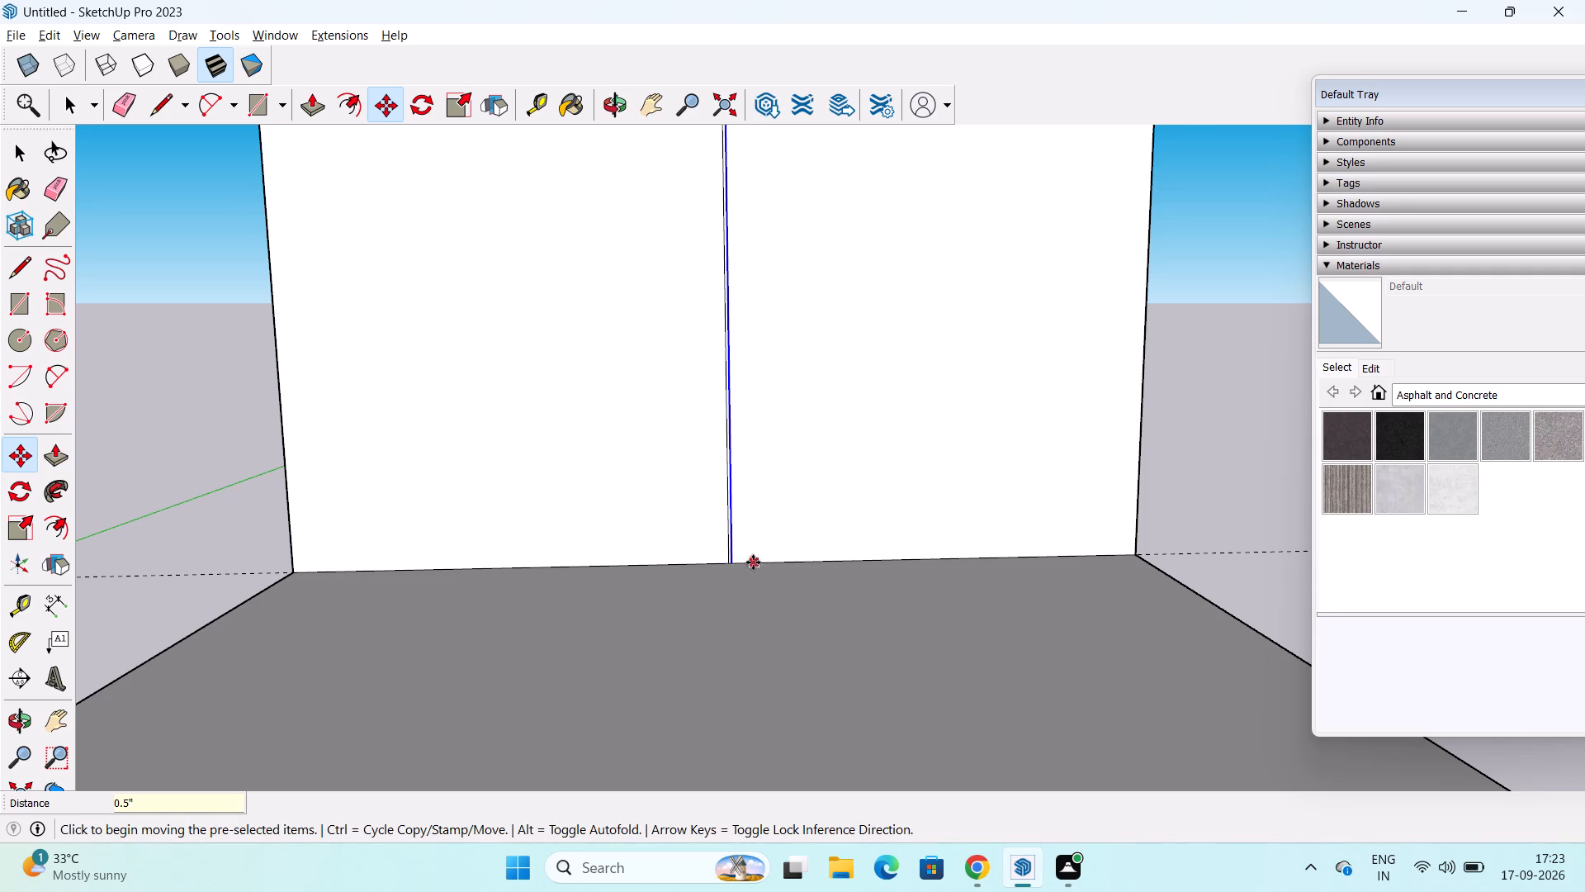
key(space)
Copy the line just right of the centre line 1" to the left, across to the centre line's other side.
scroll(728, 543, up, 2)
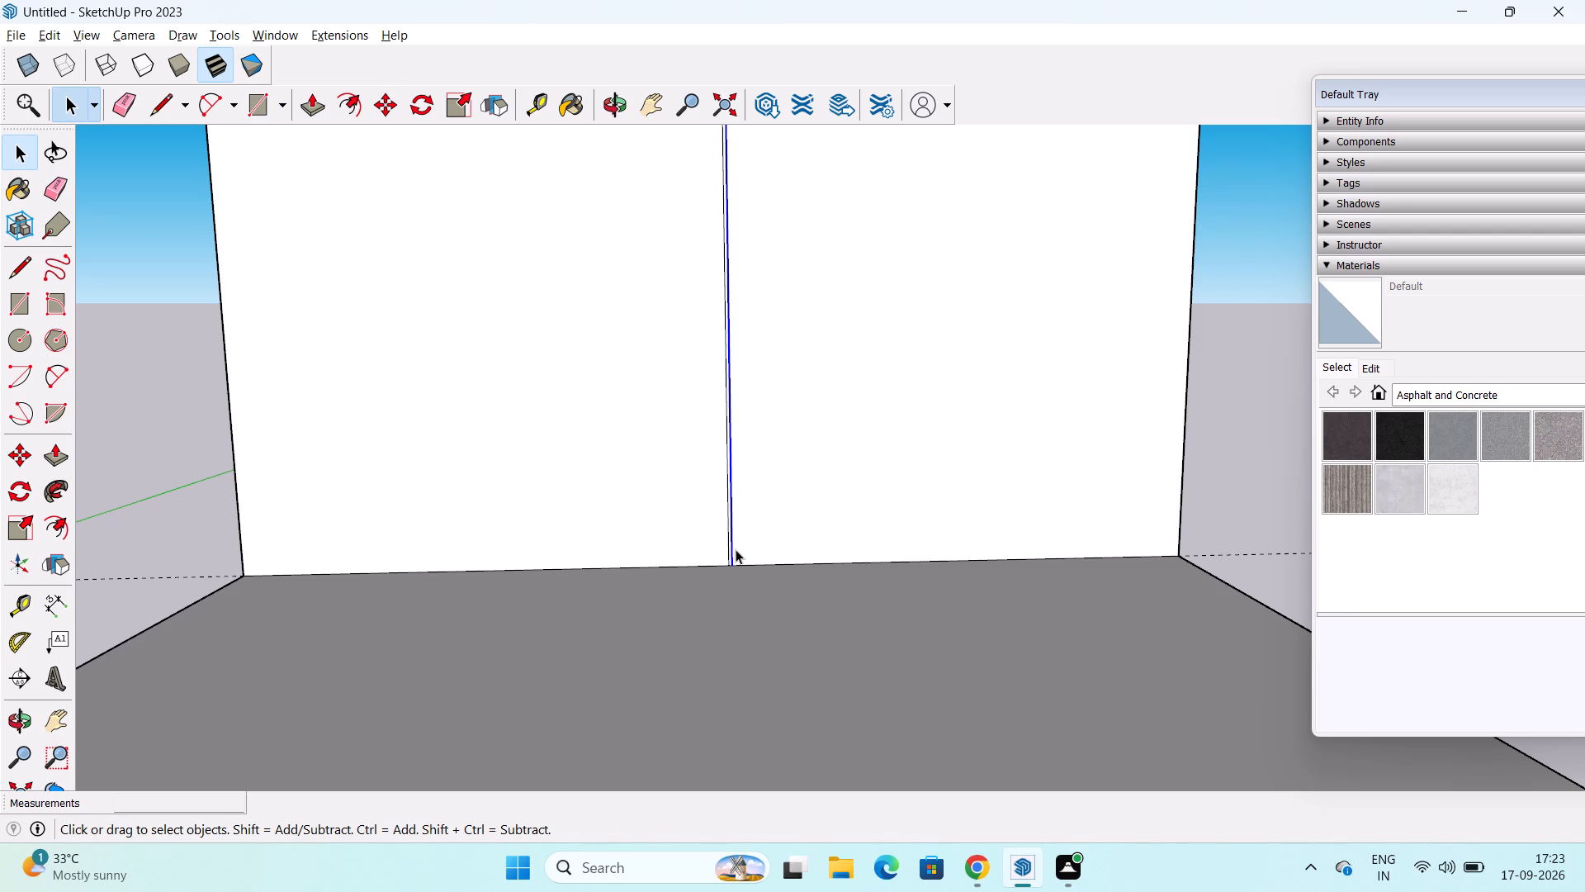
key(m)
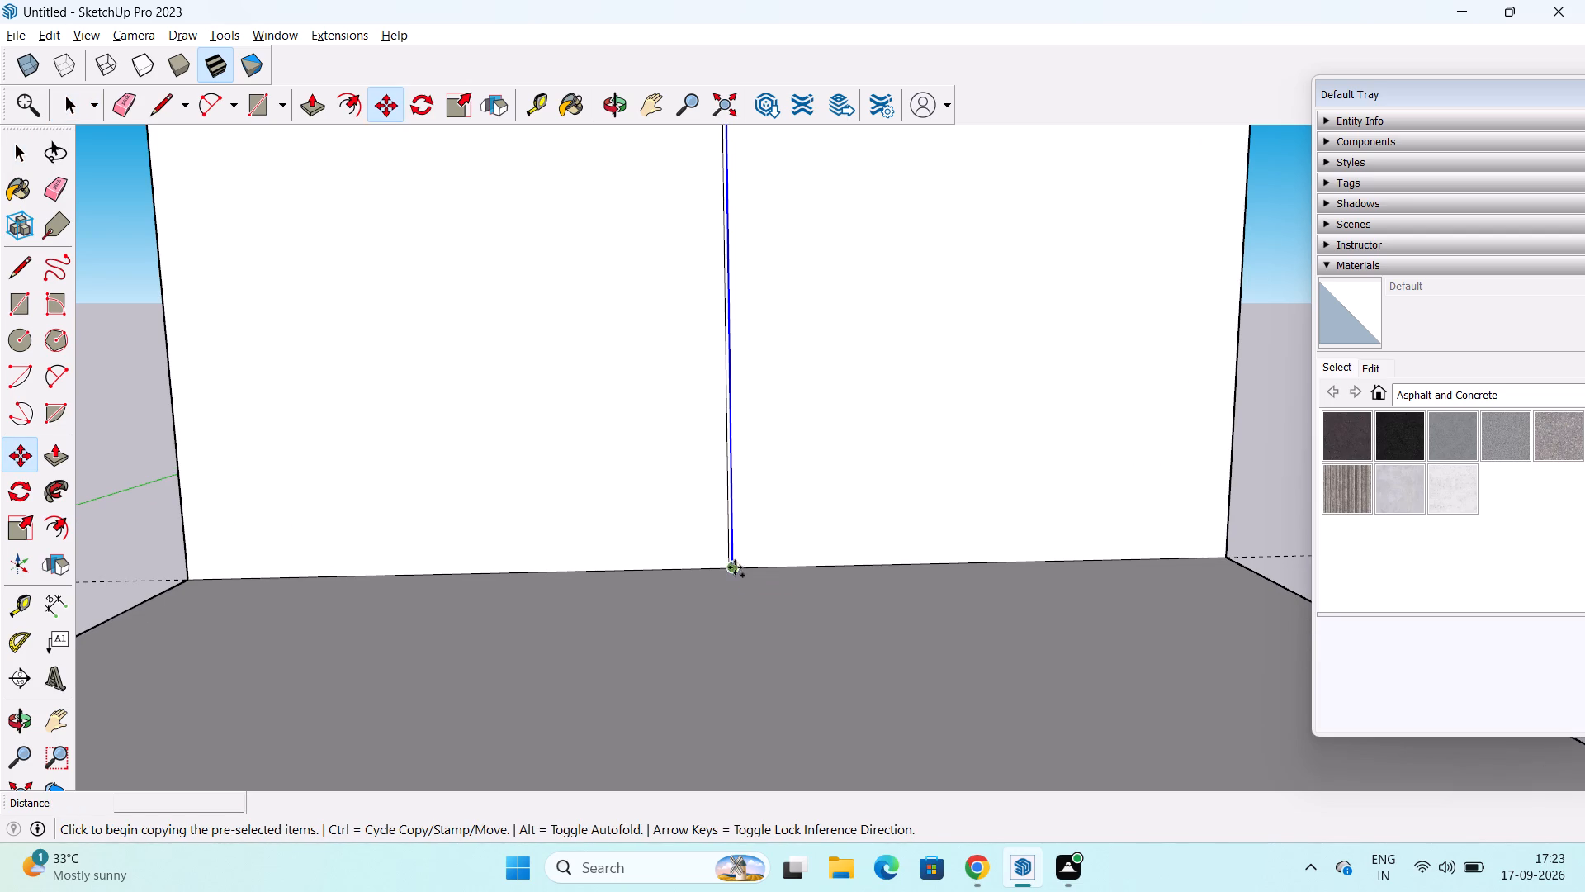
click(735, 562)
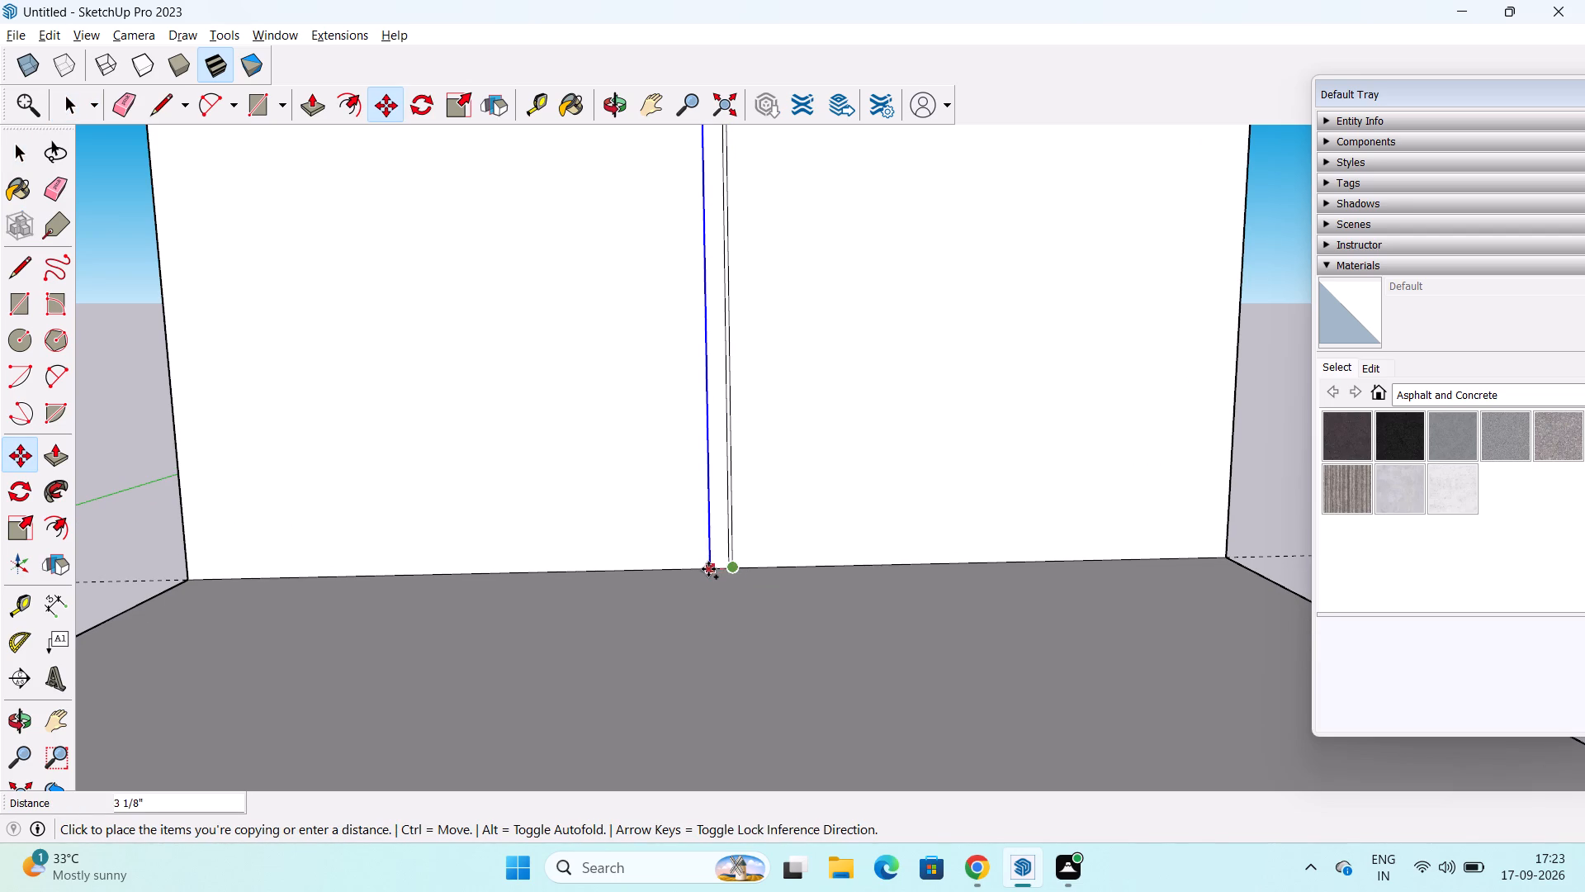
text(1")
key(Return)
key(space)
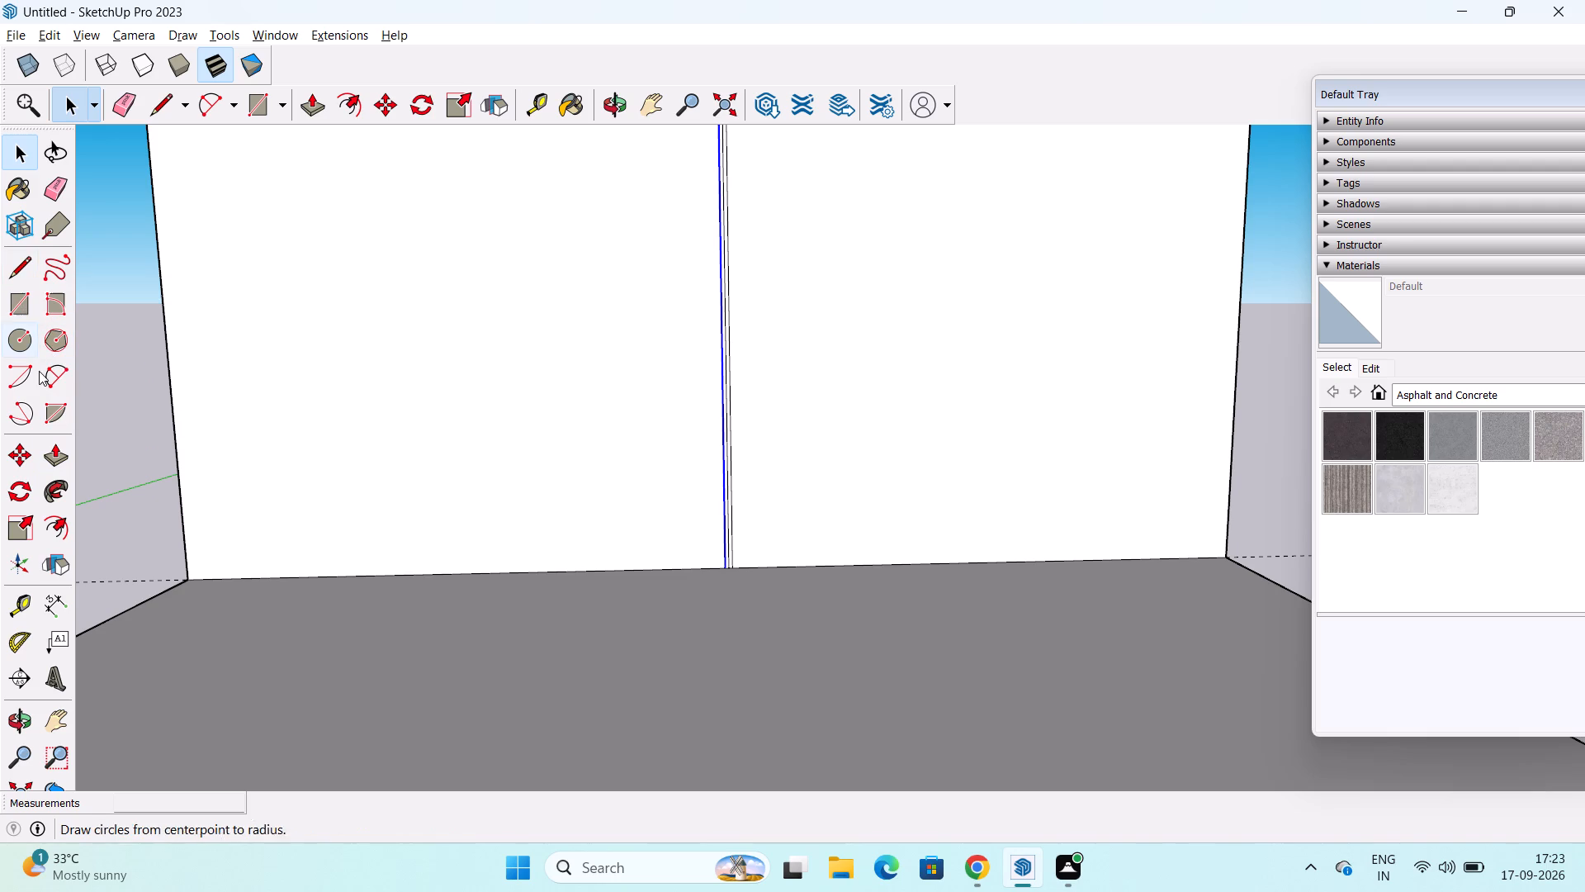
Copy the vertical centre line 3' to the right along the wall's front face.
scroll(751, 491, up, 3)
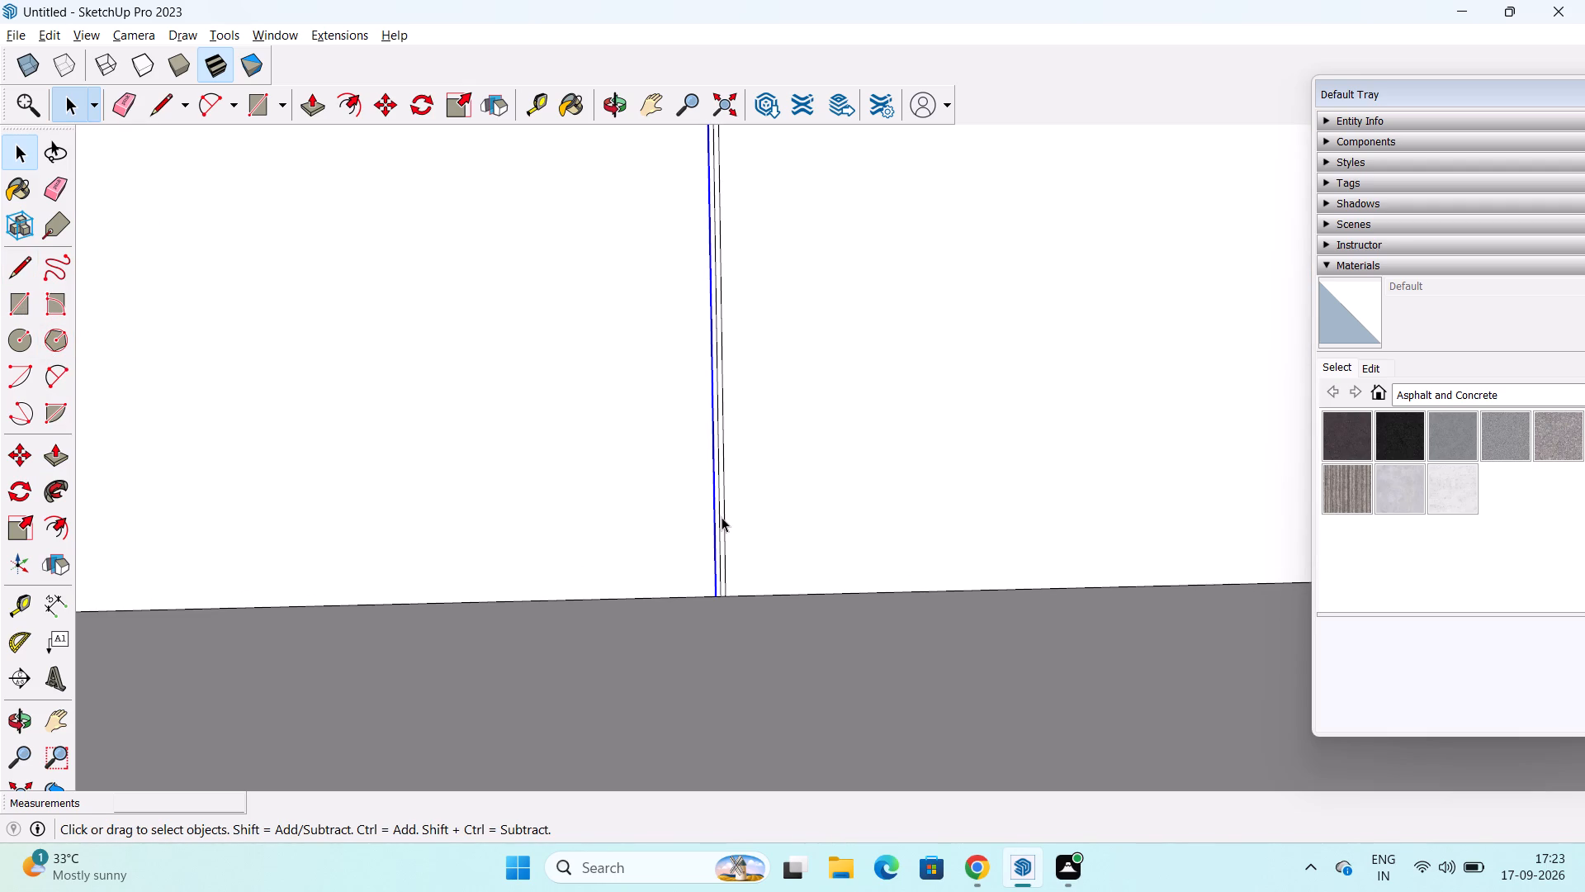
click(721, 528)
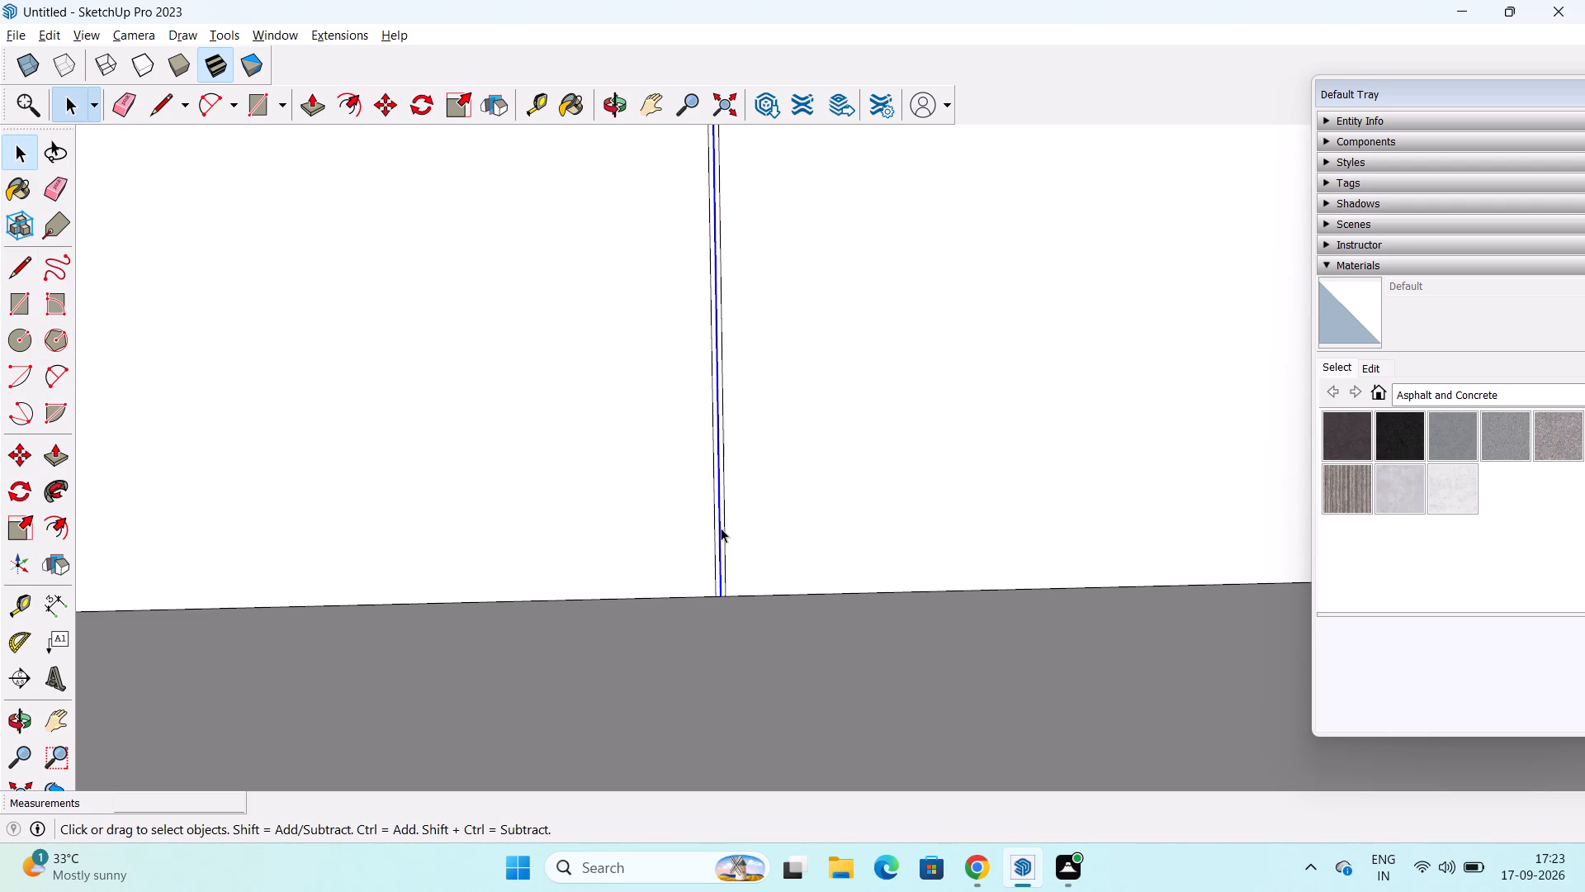
scroll(721, 528, down, 2)
key(m)
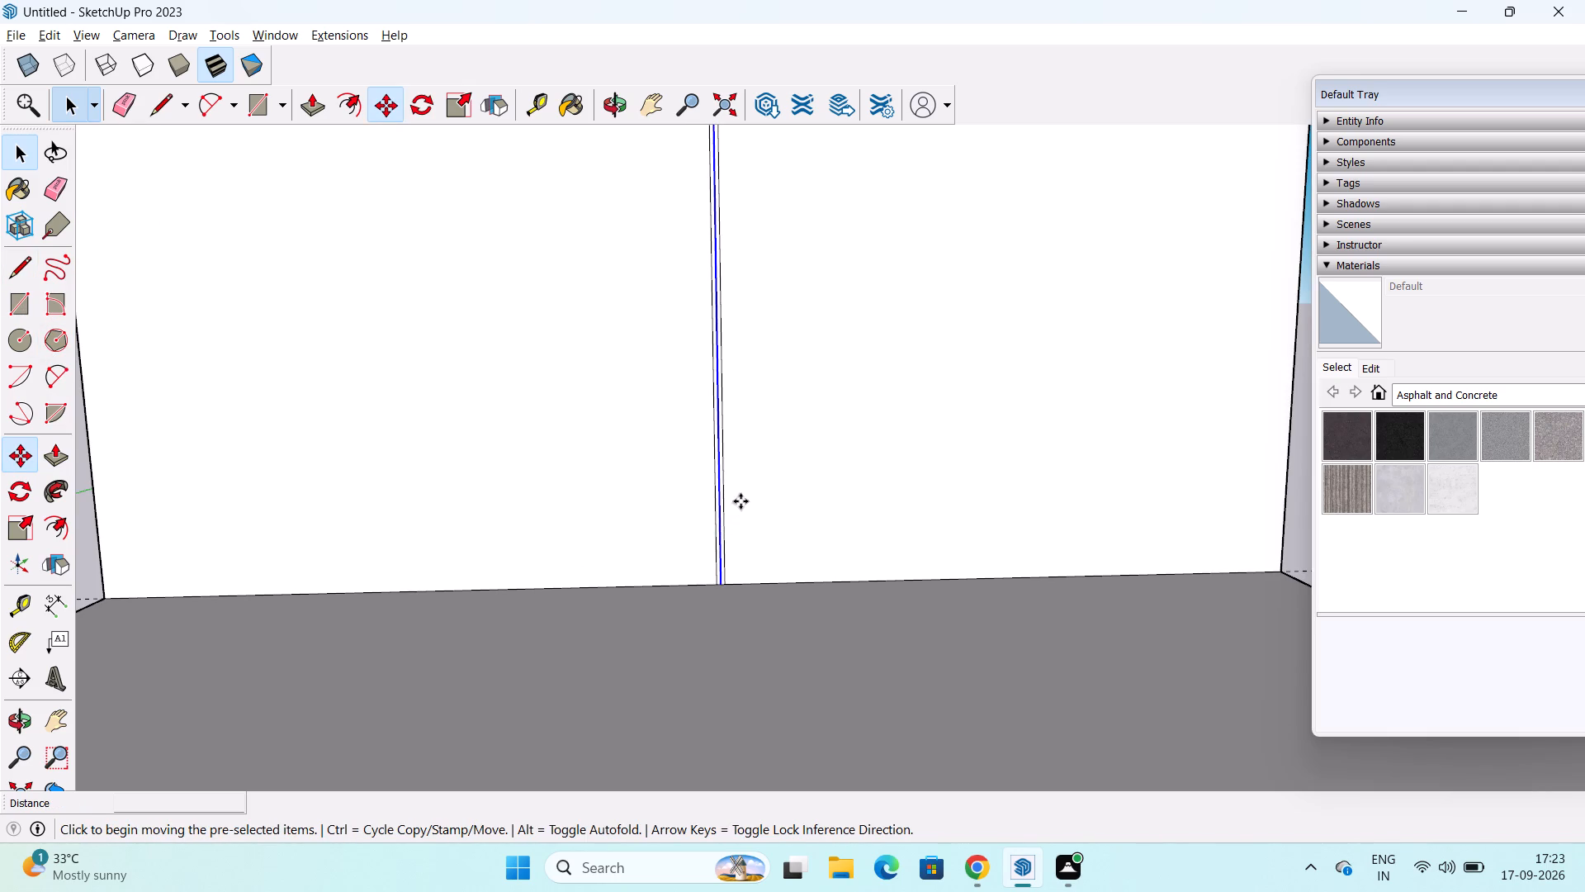
click(722, 586)
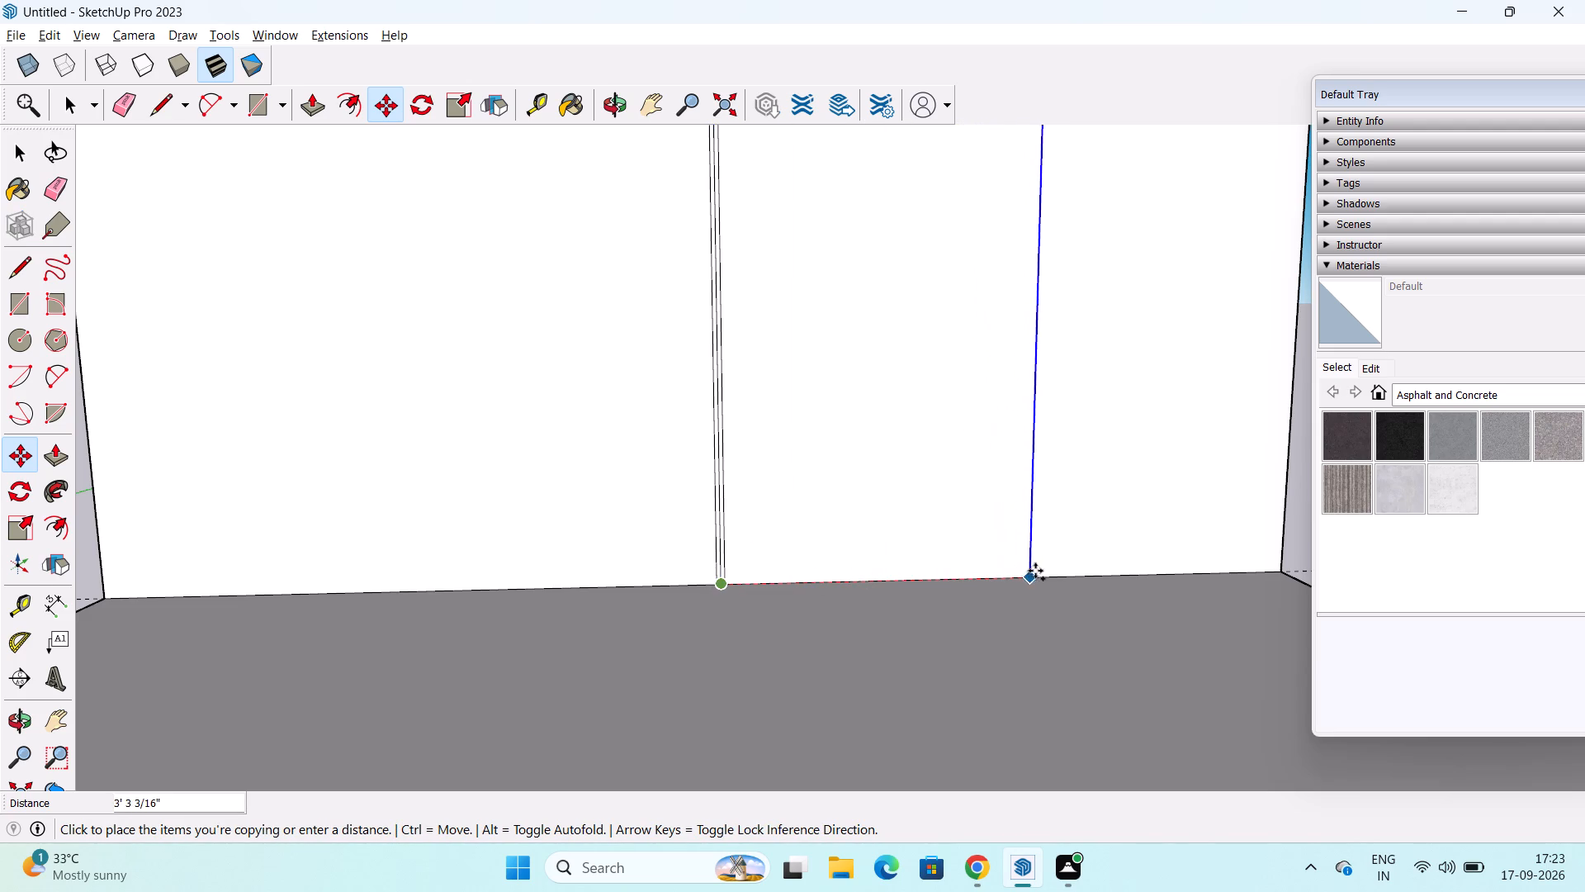
scroll(1051, 567, down, 3)
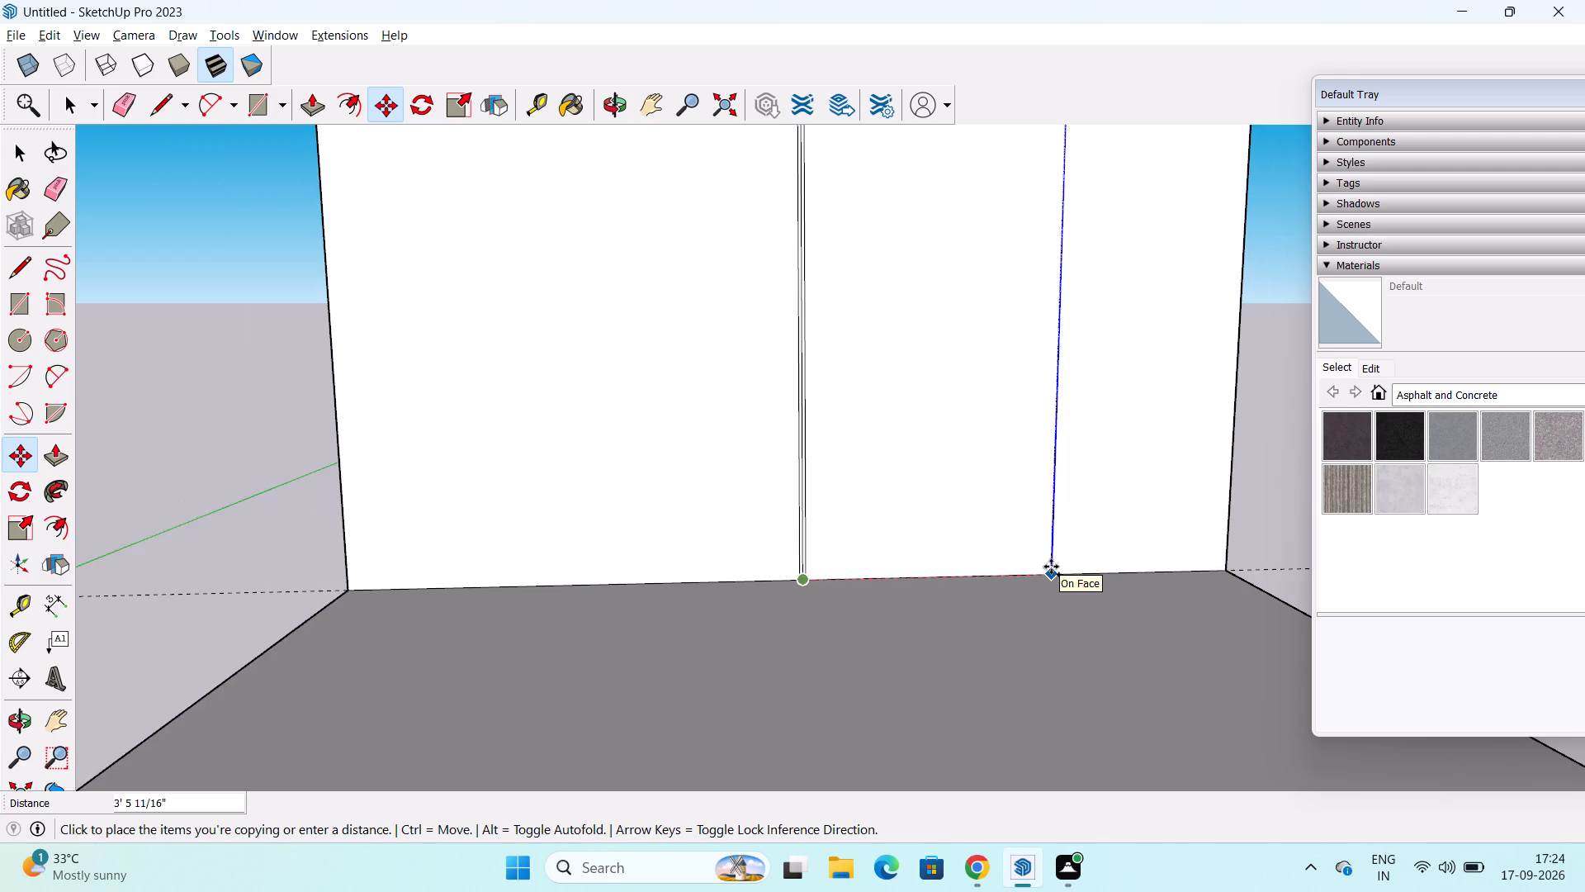
scroll(1051, 567, down, 1)
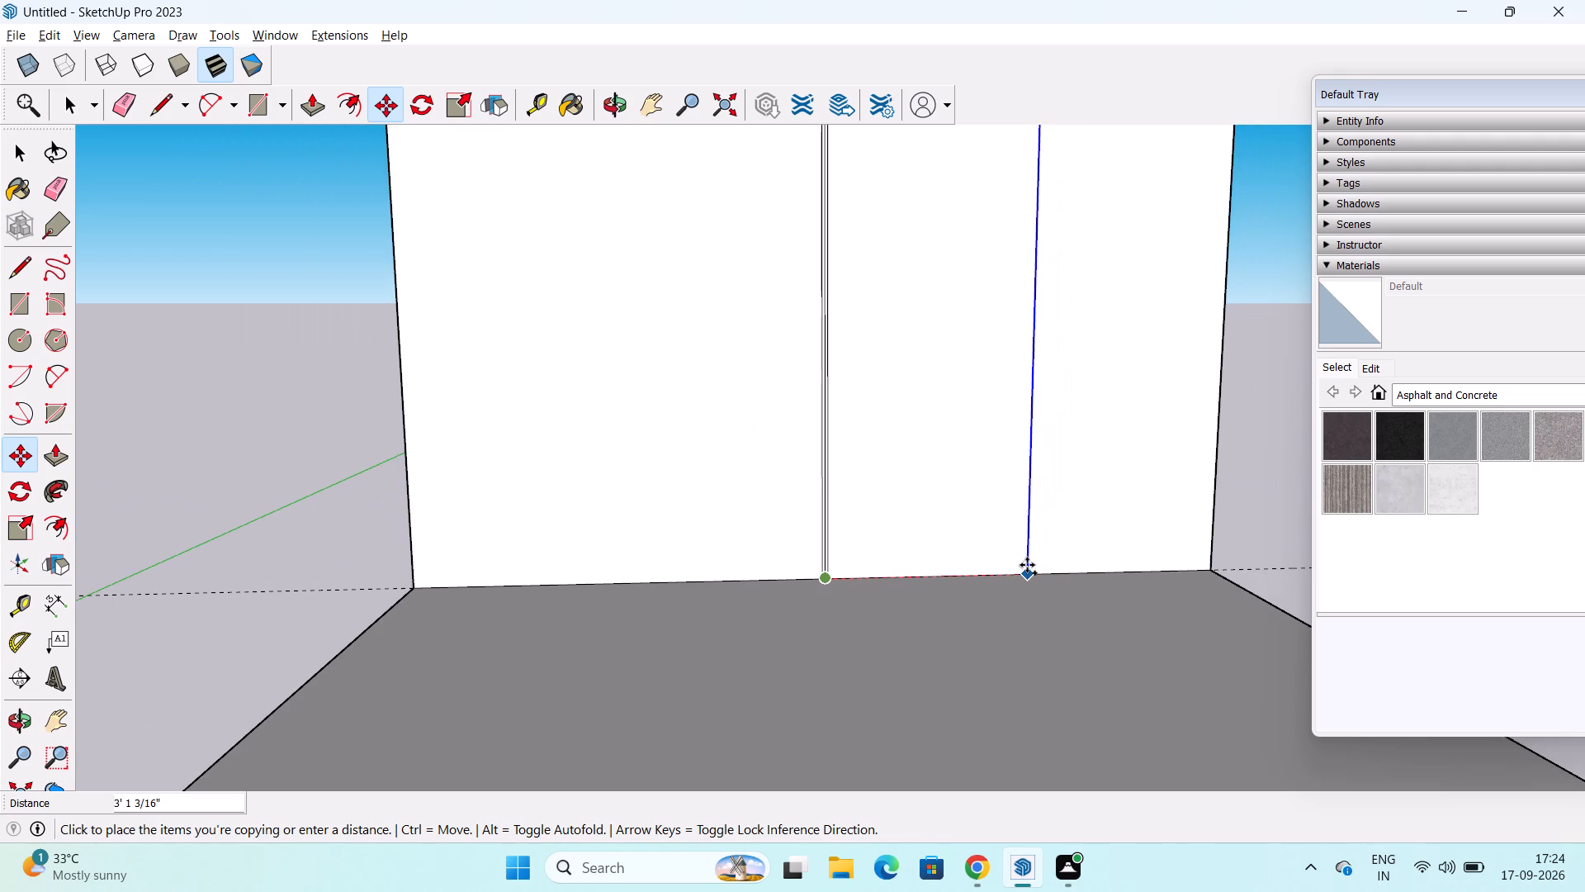
key(3)
key(apostrophe)
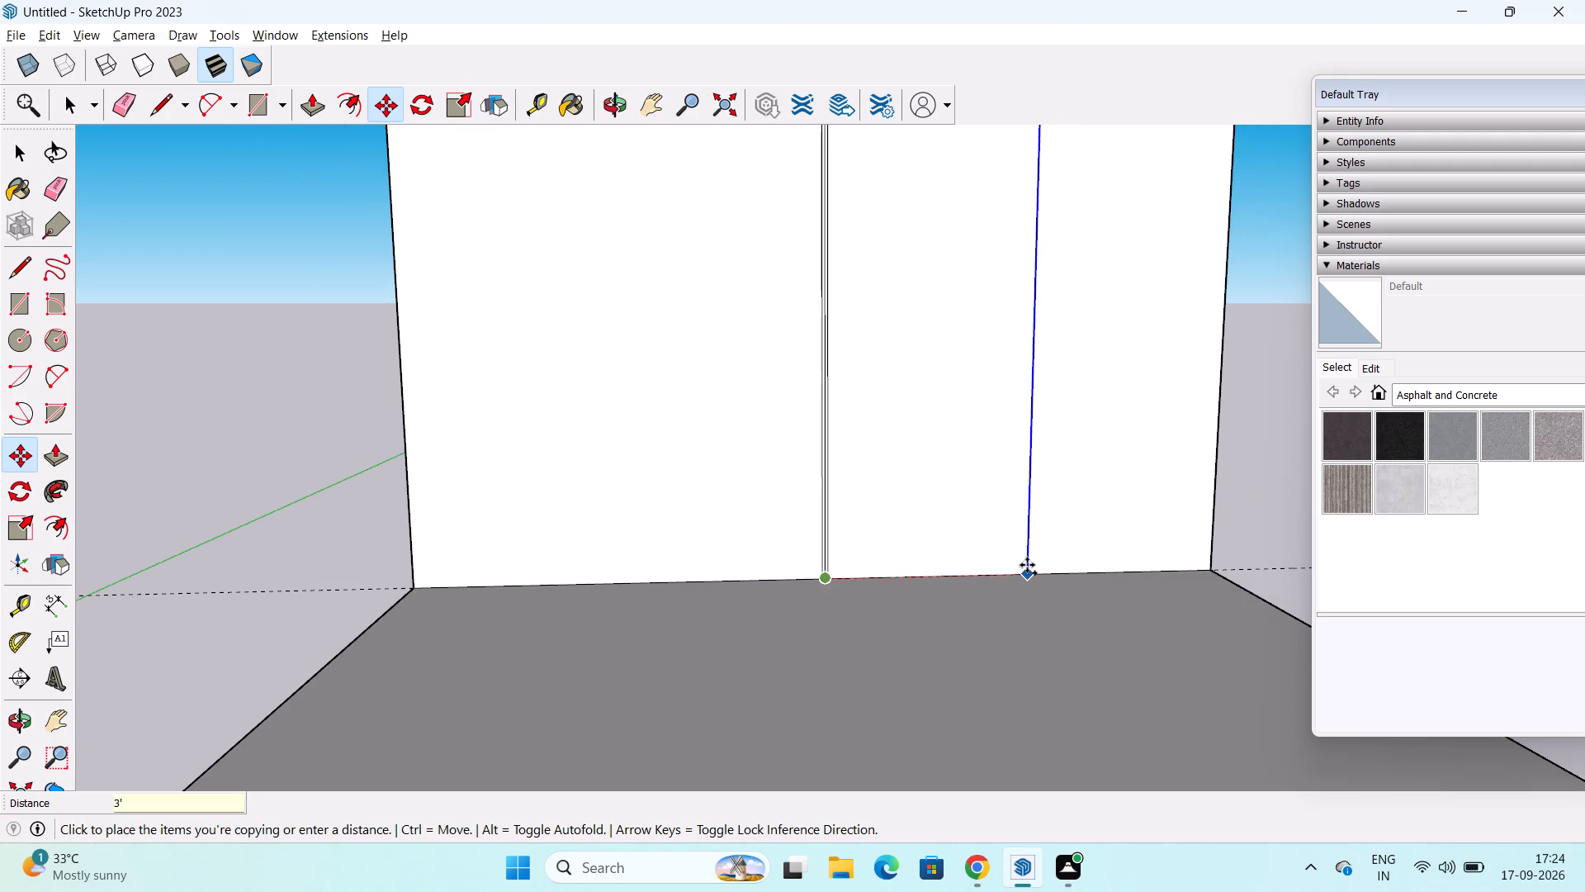
key(Return)
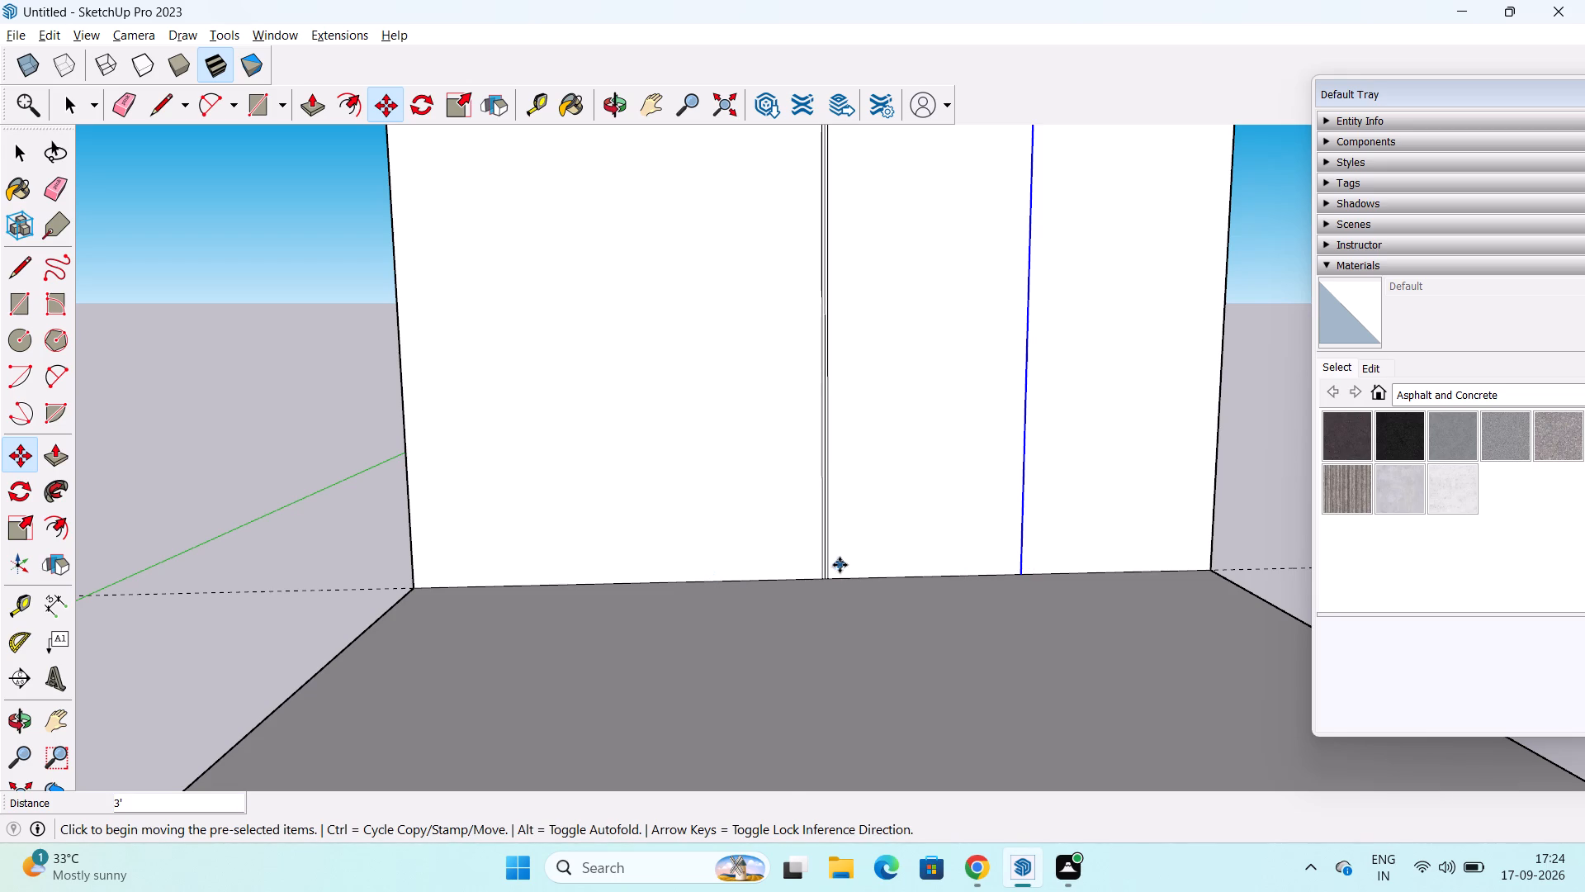
key(space)
Copy the vertical centre line 3' to the left along the wall's front face.
scroll(830, 566, up, 3)
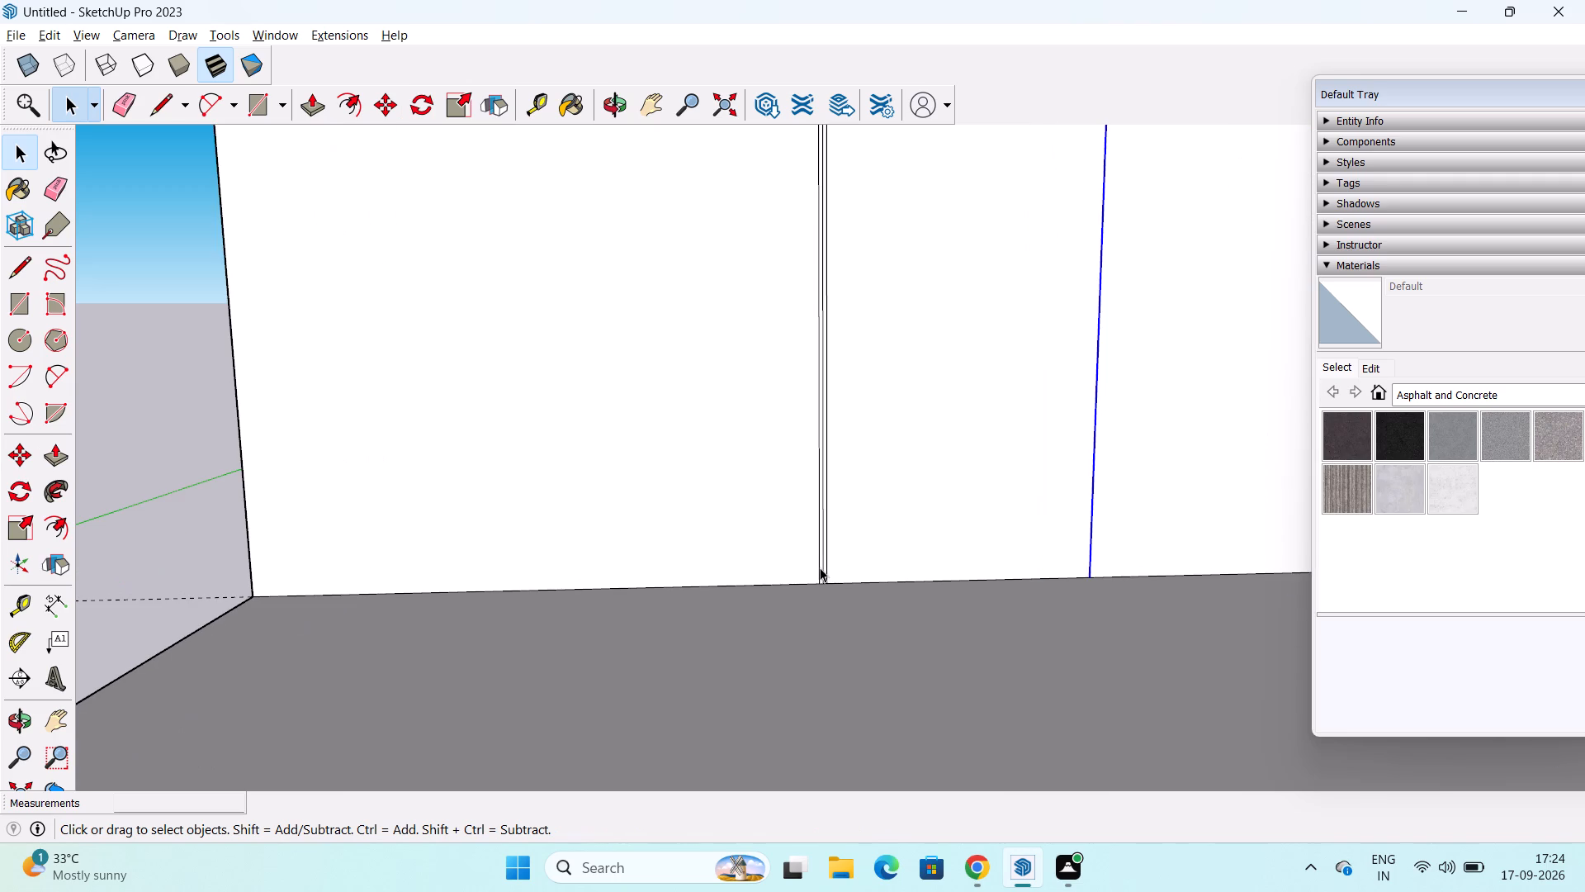
click(823, 575)
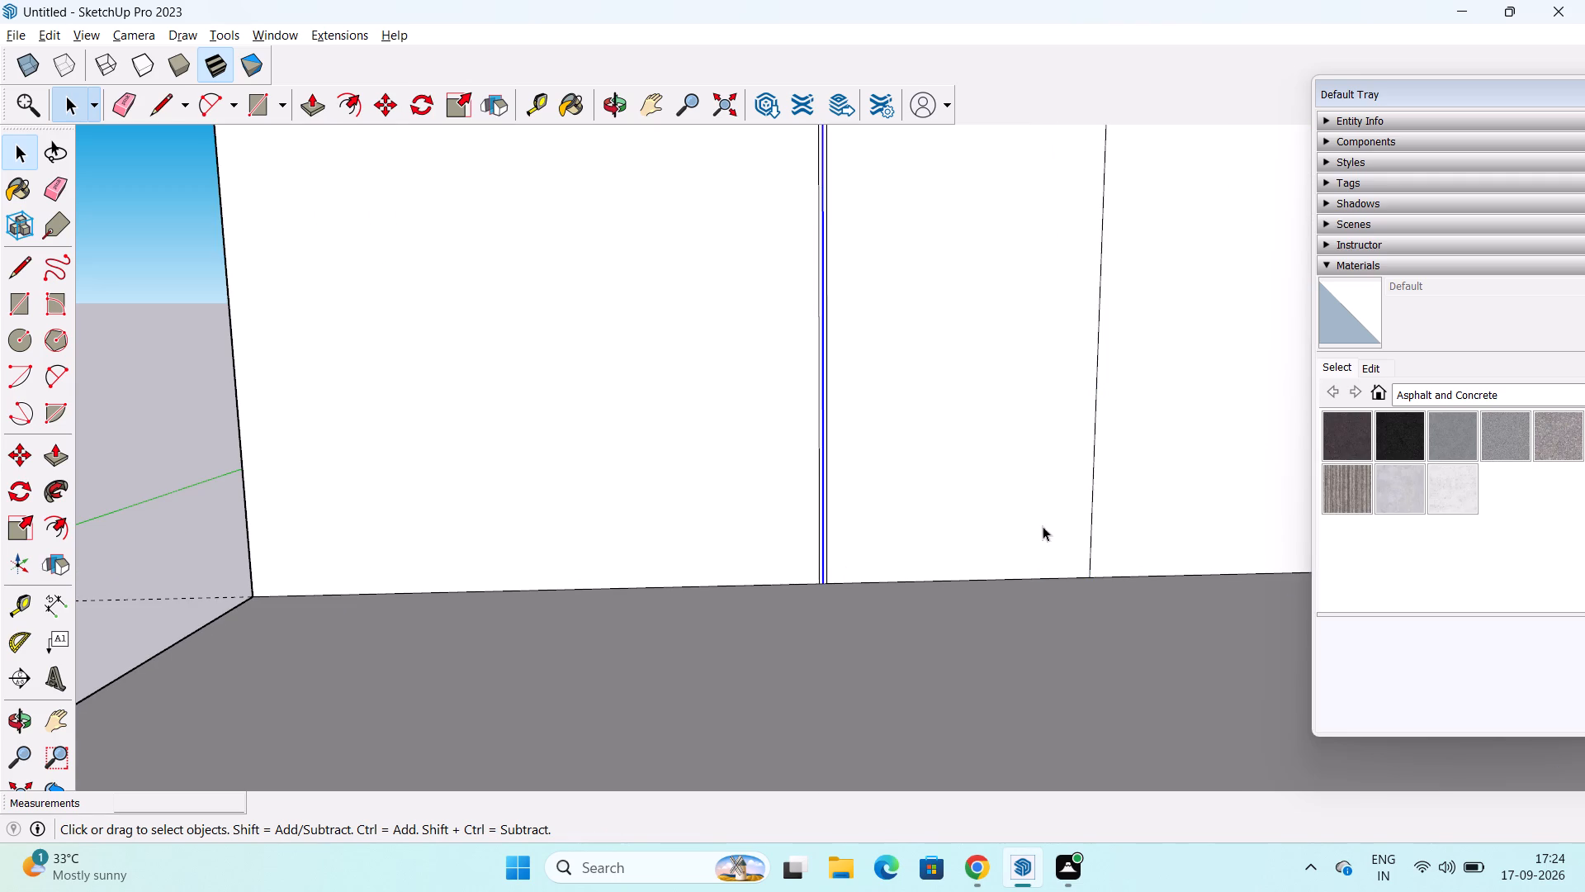
click(1581, 297)
key(m)
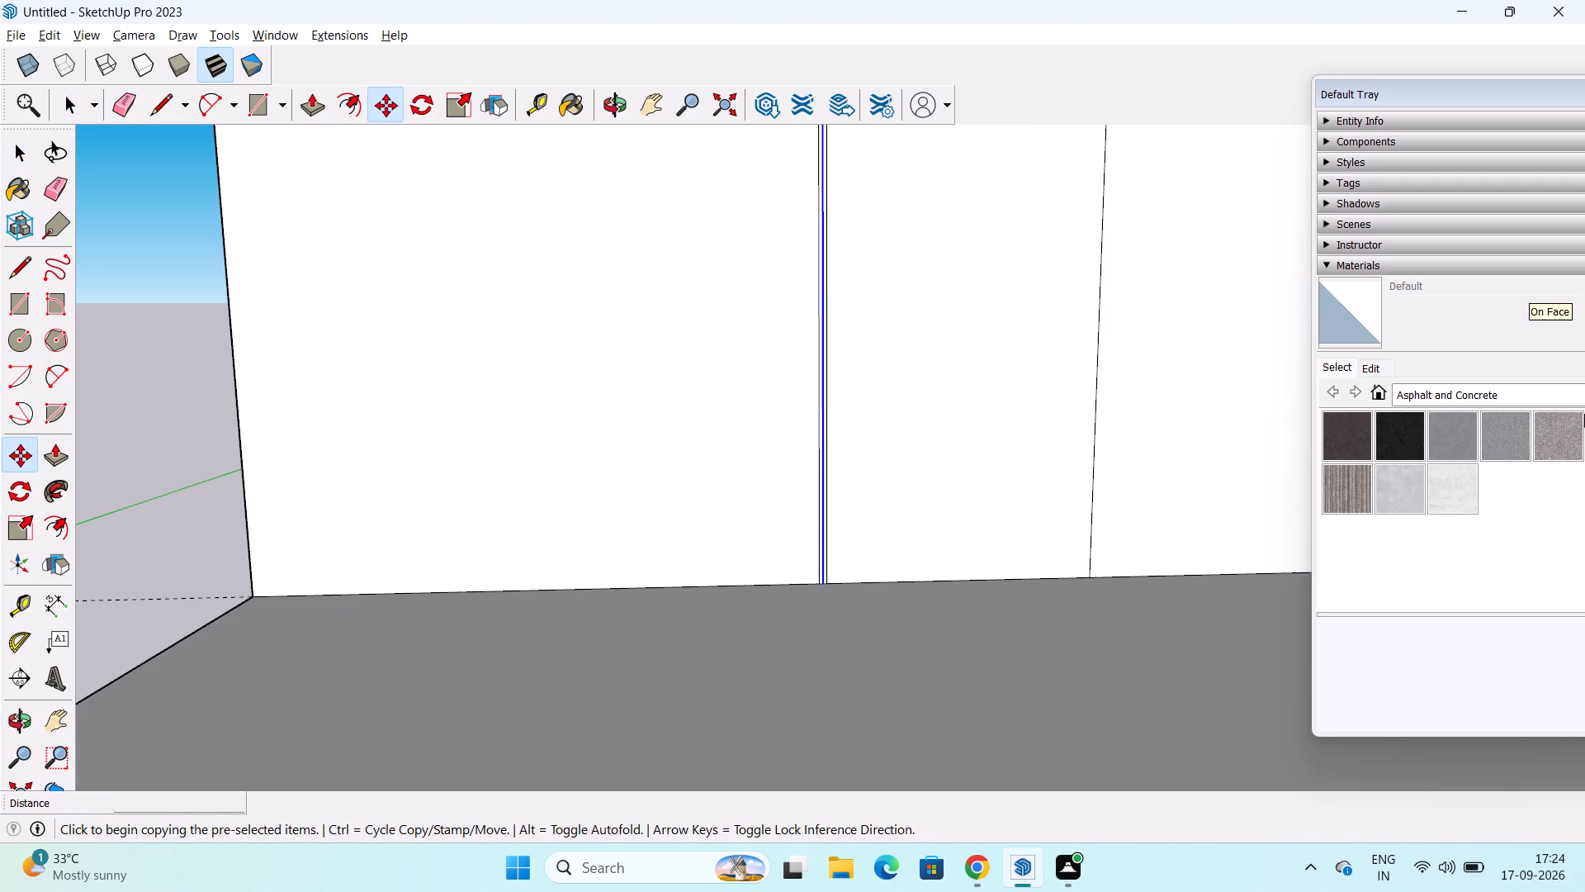
click(826, 587)
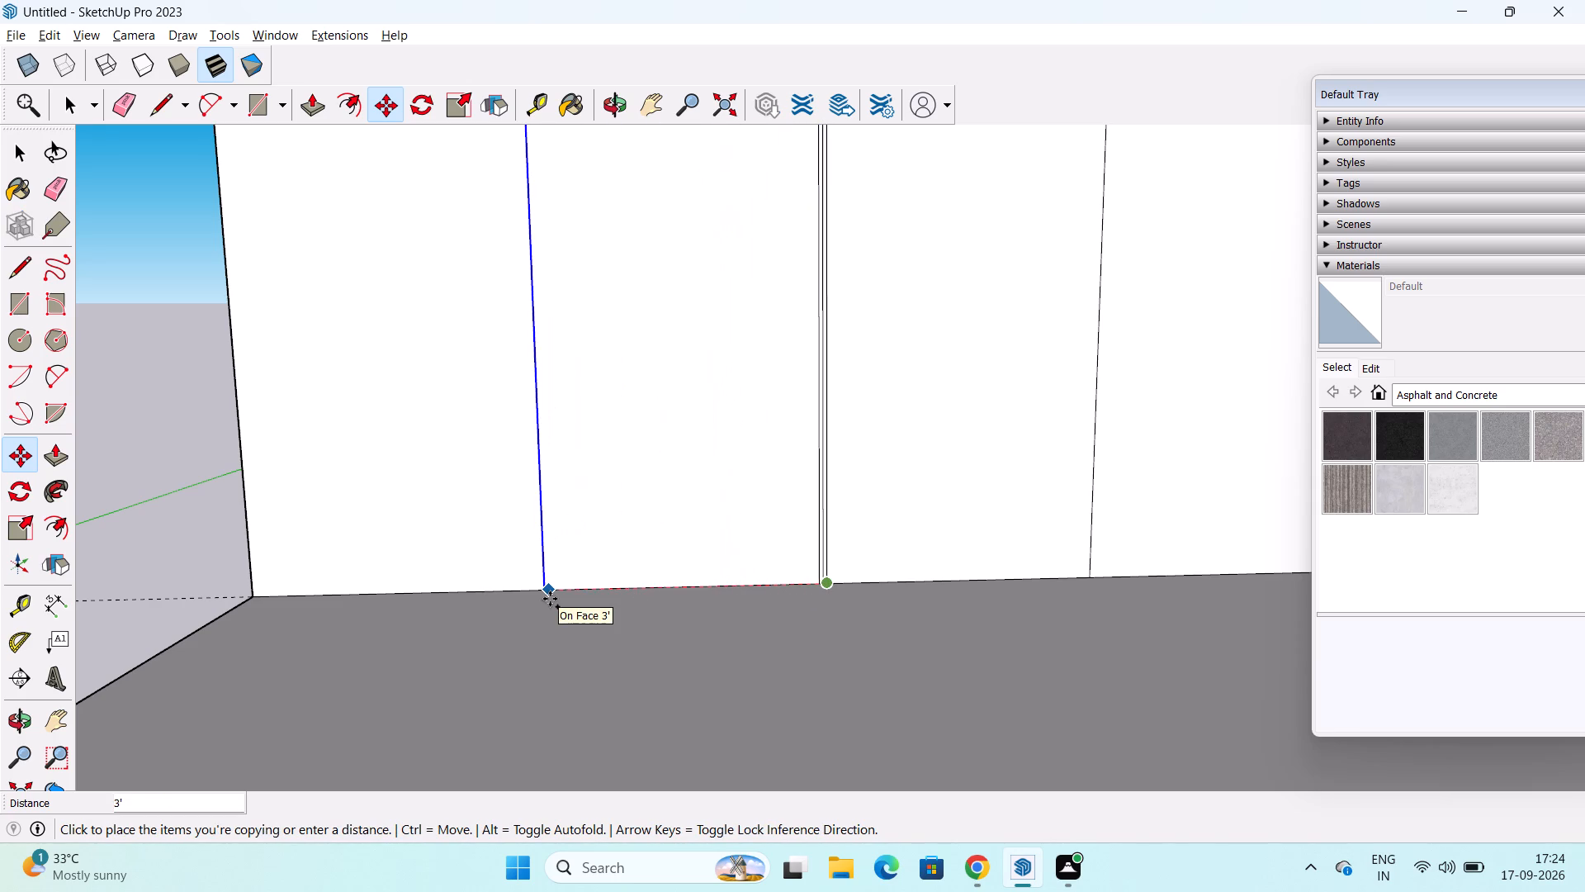
text(3')
key(Return)
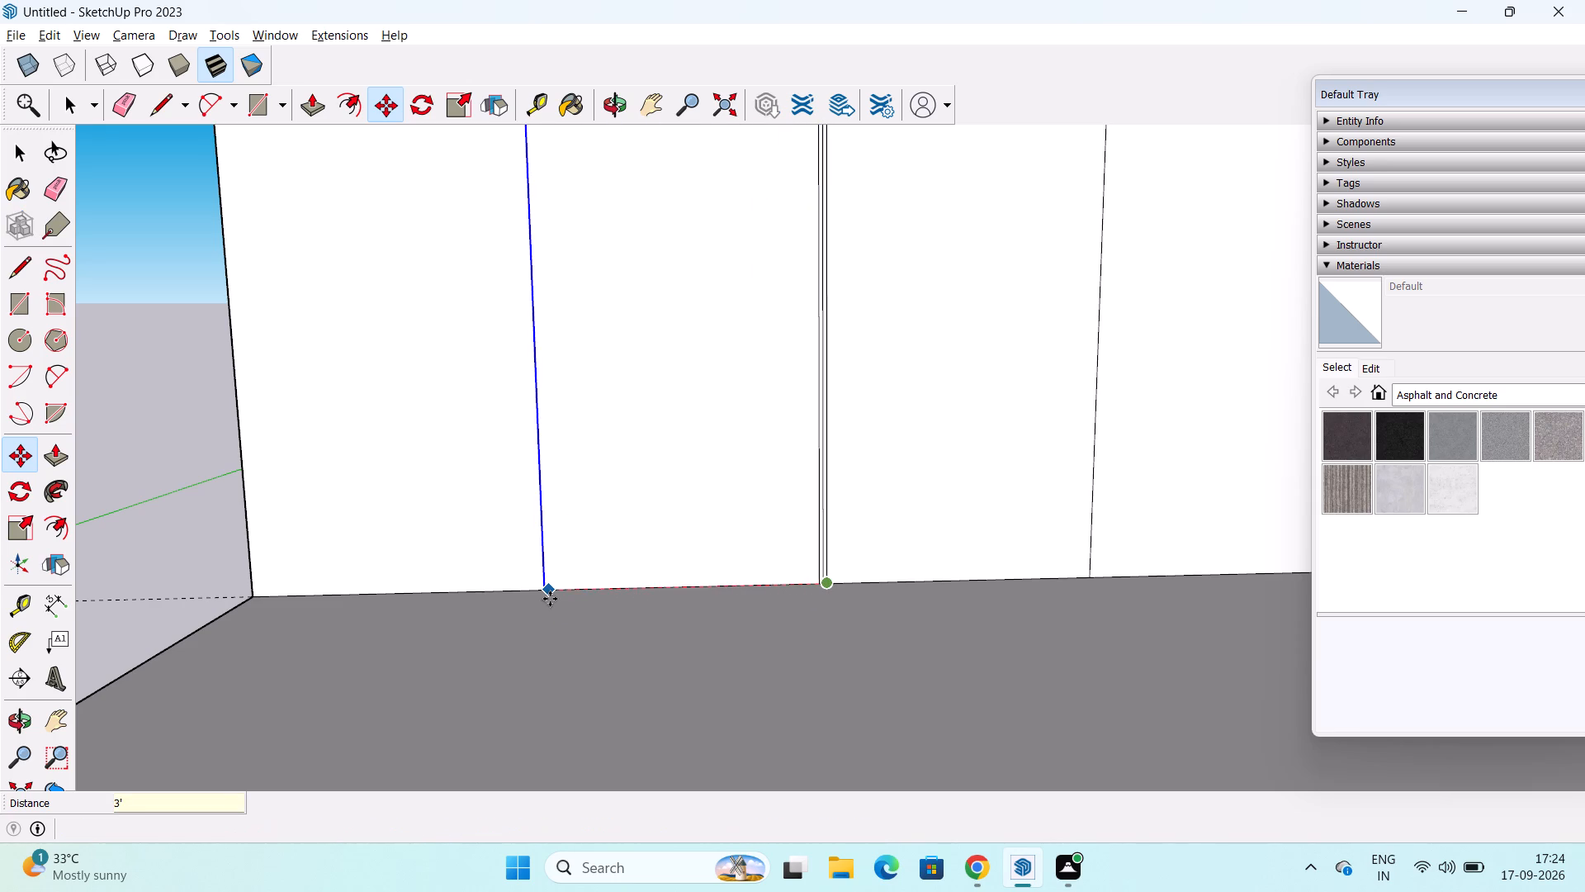
scroll(557, 606, down, 2)
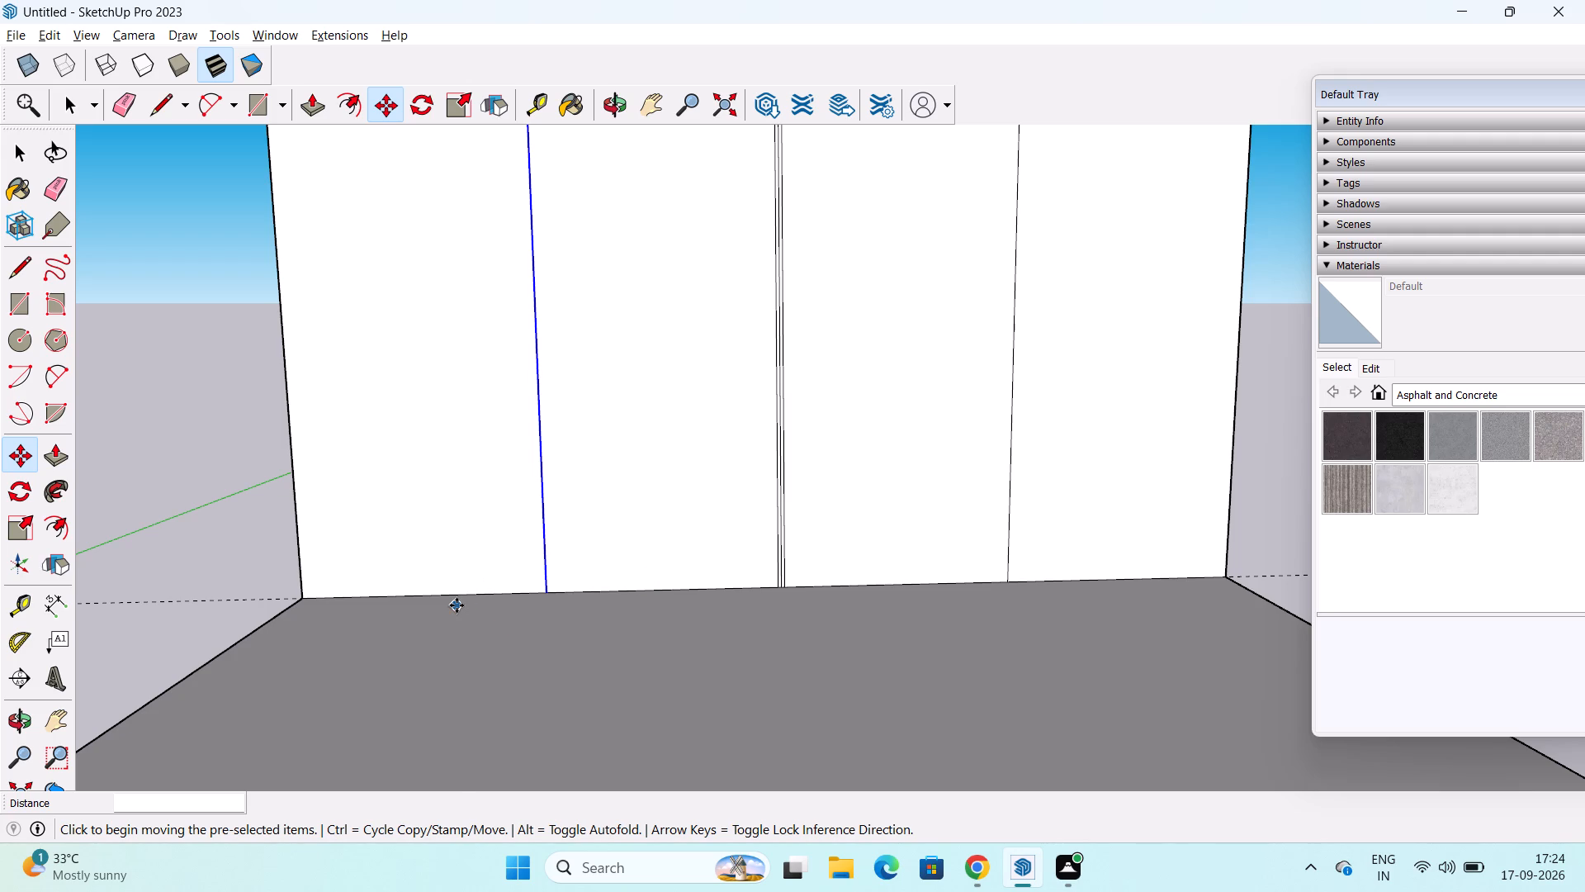
key(space)
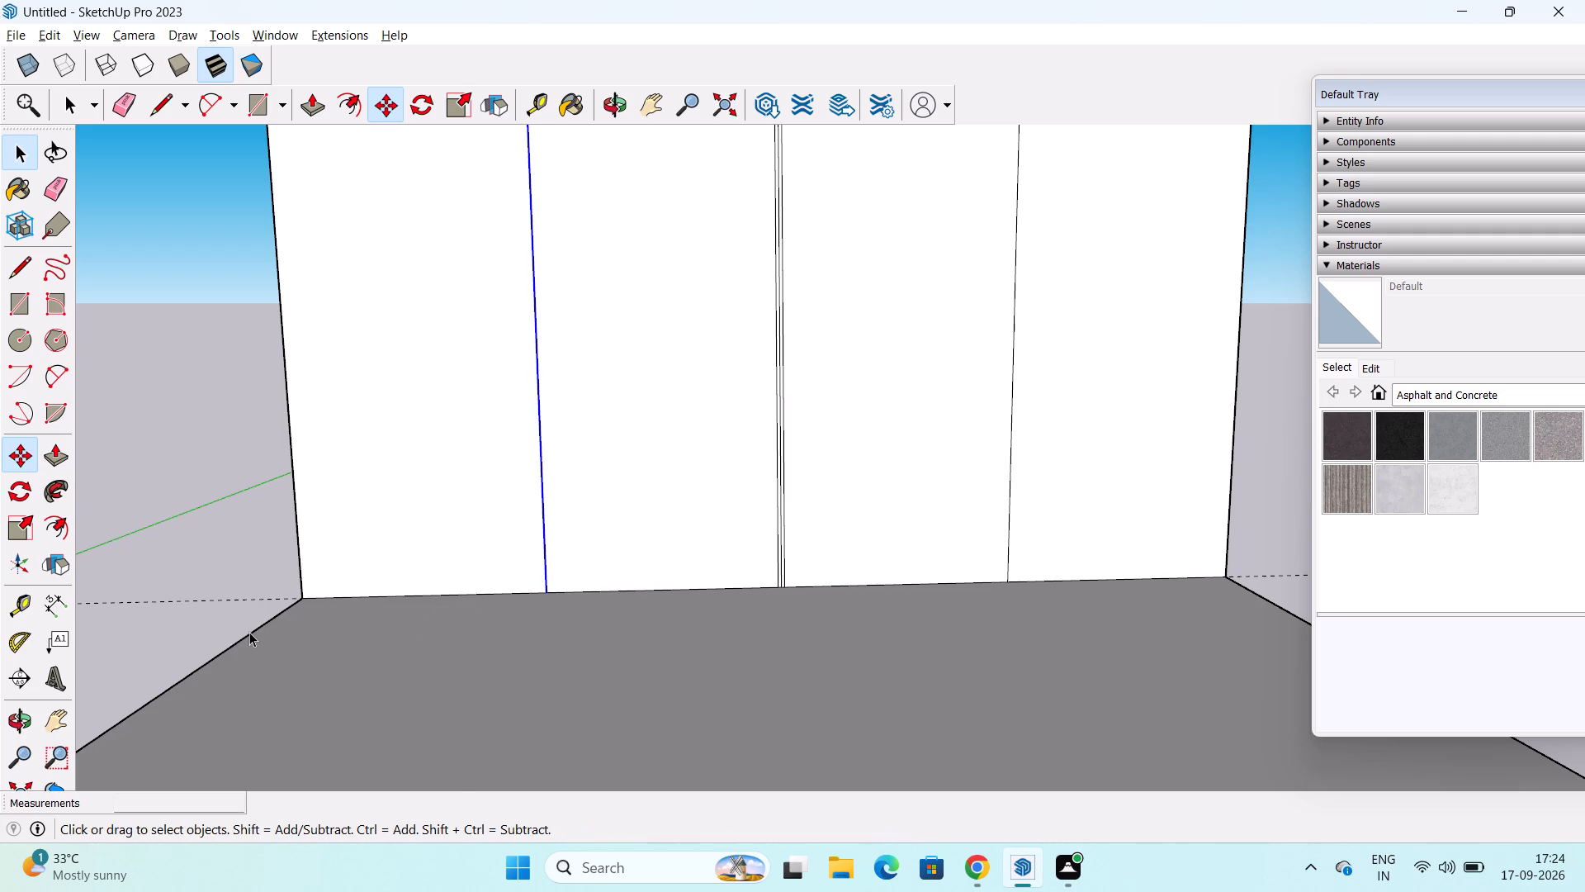
Place a guide line on the slab's top face, 6" inward from and parallel to its left edge.
click(249, 632)
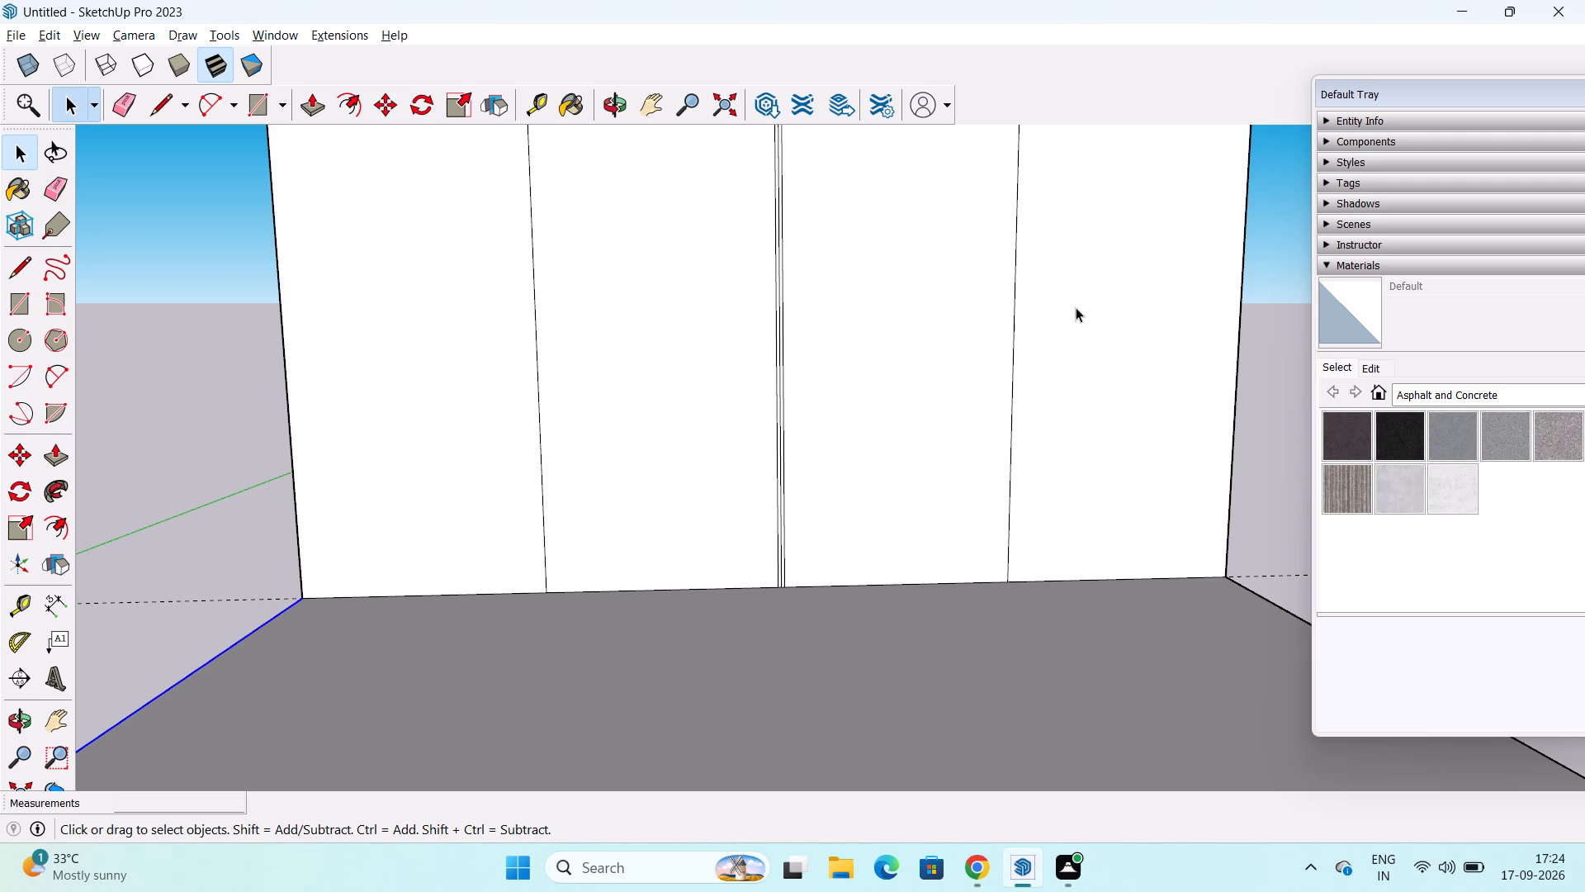
click(12, 605)
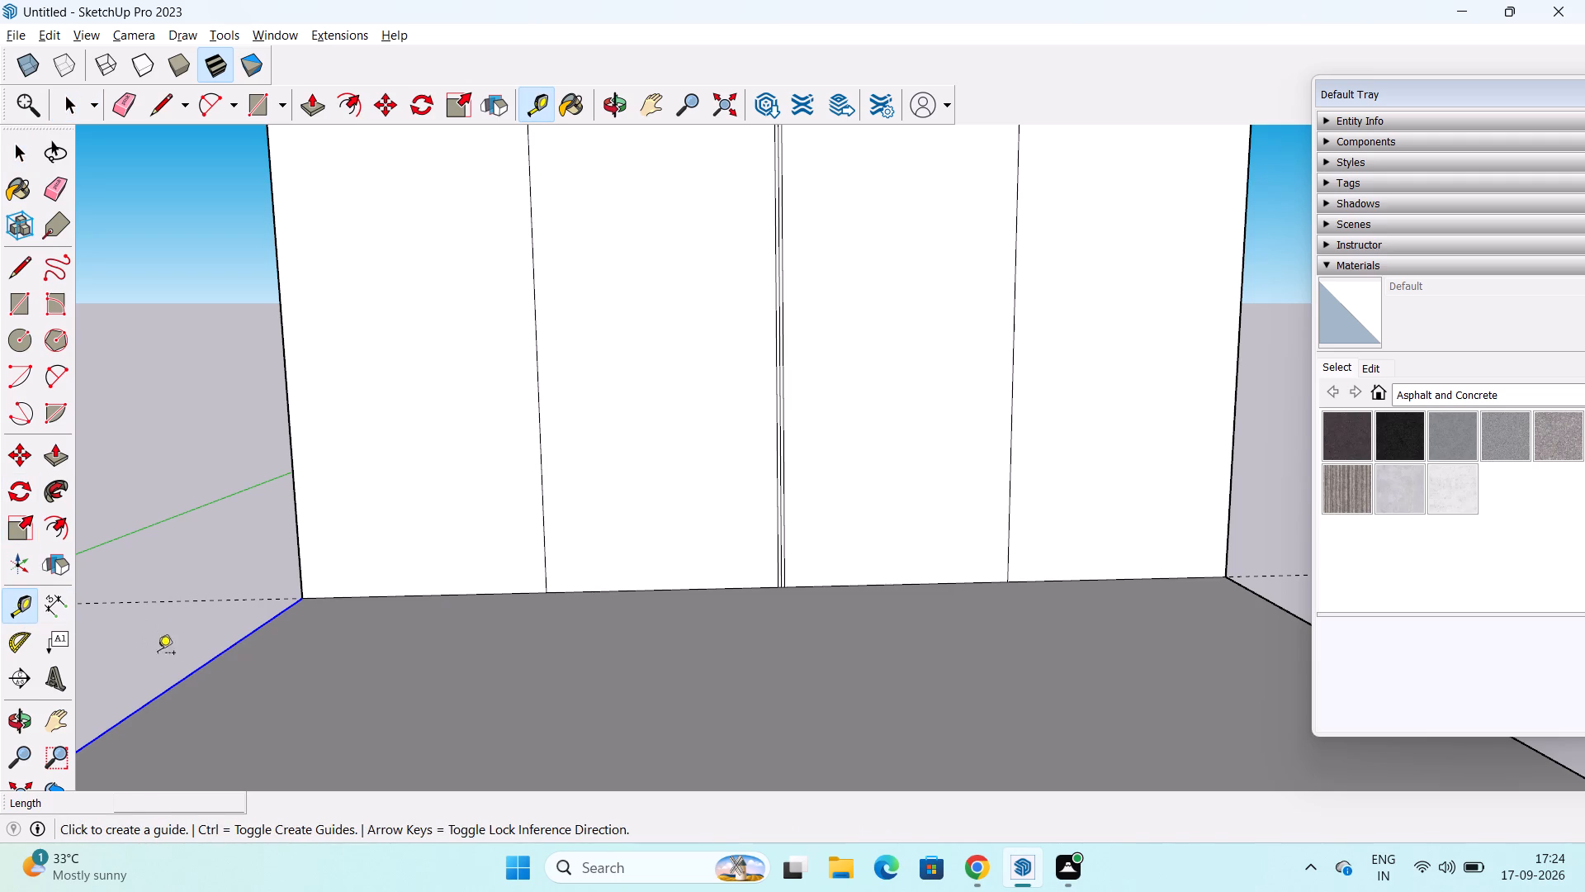
click(177, 675)
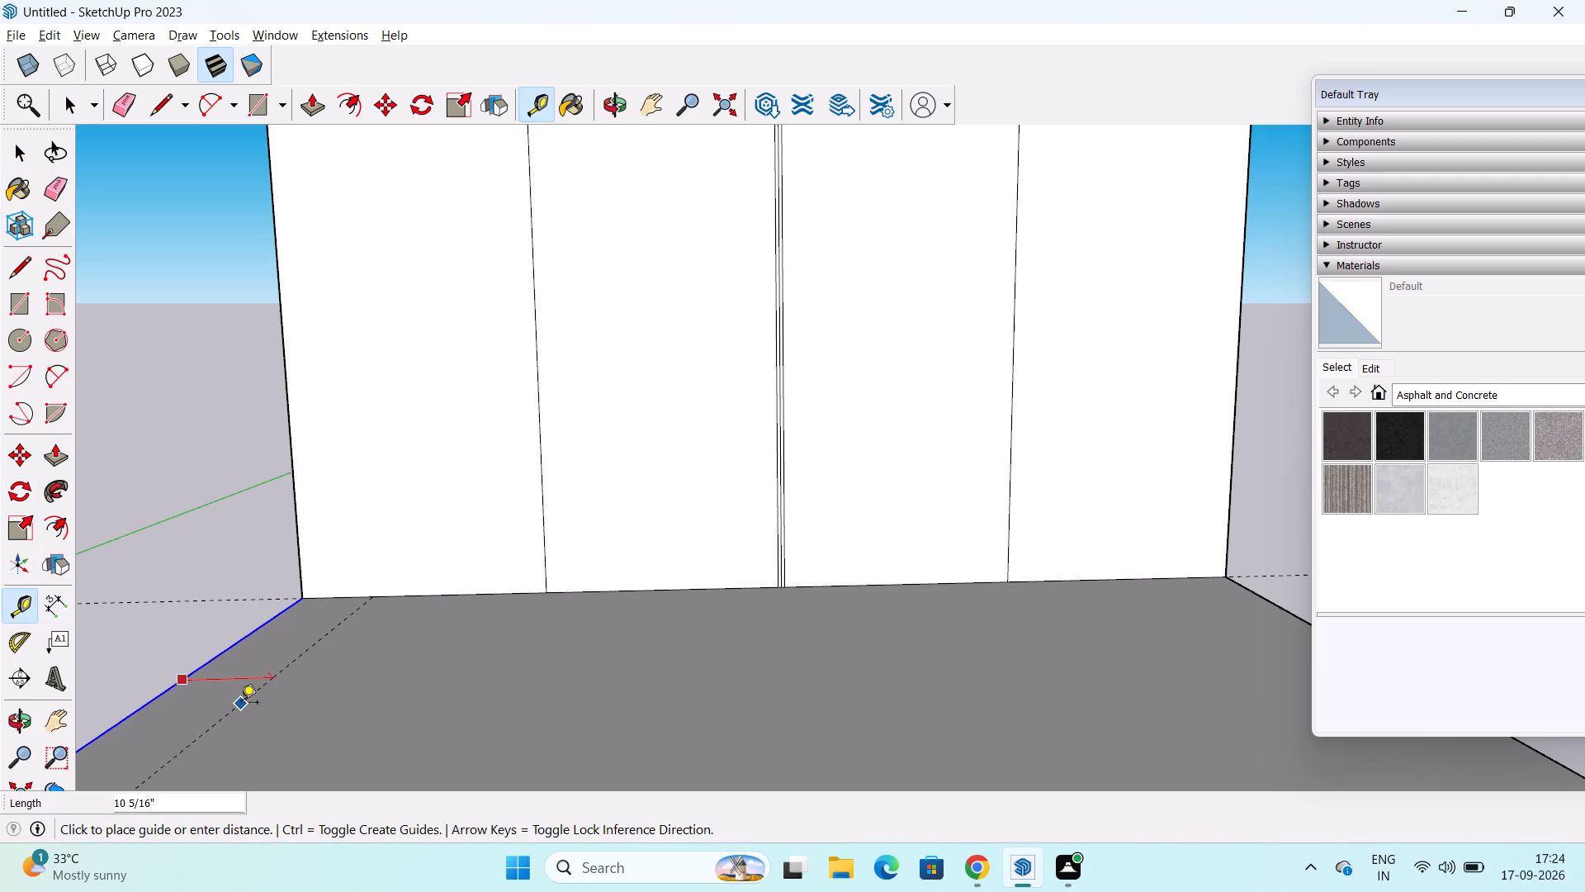
text(6")
key(Return)
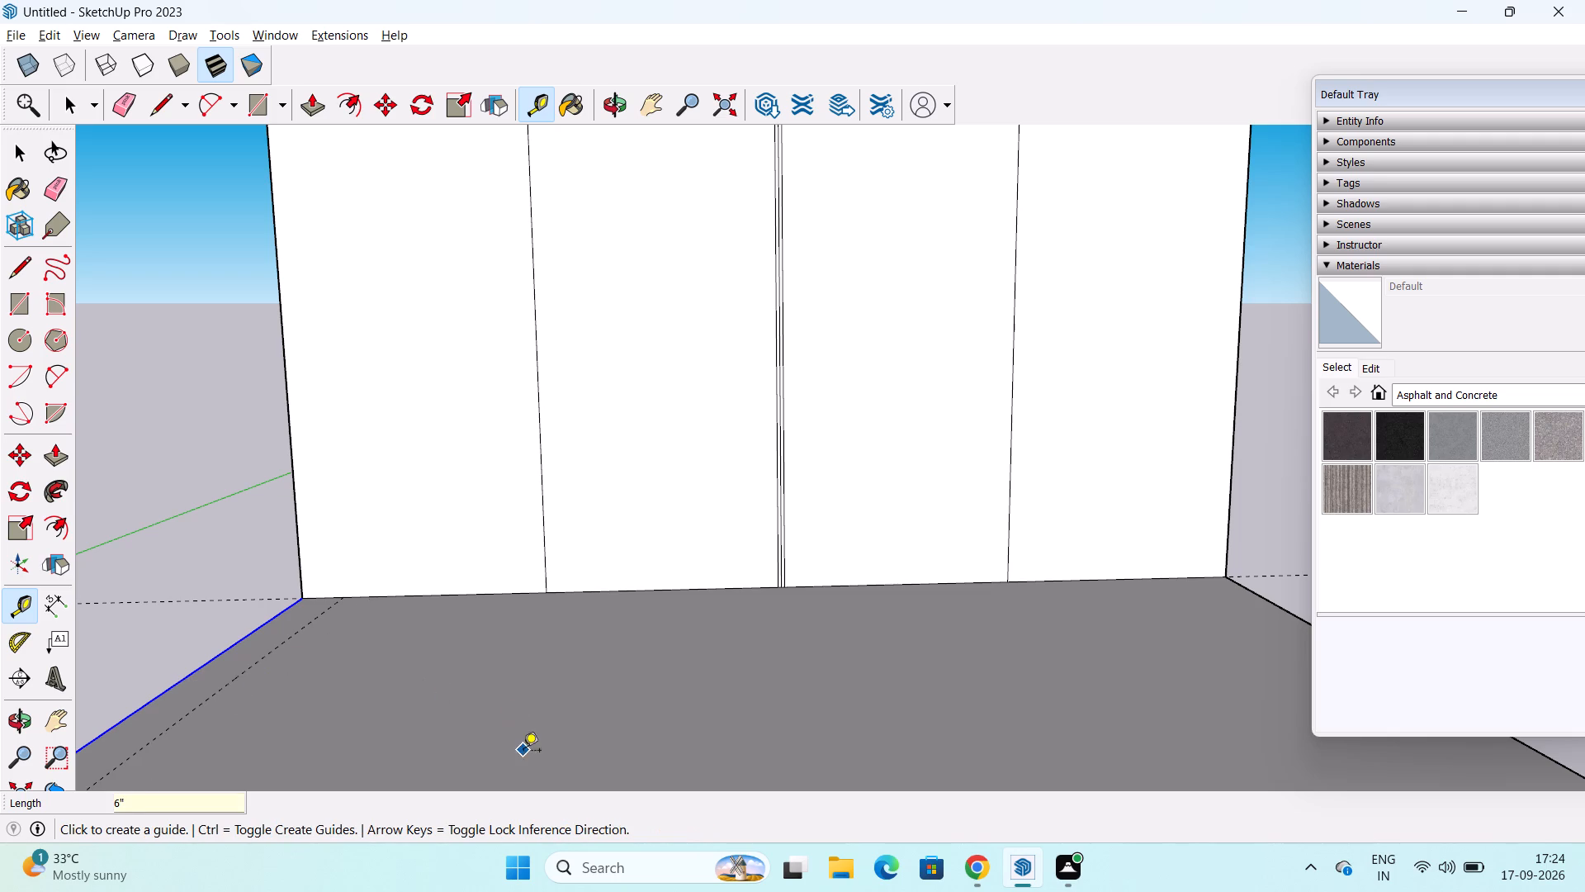
Place a guide line on the slab's top face, 6" inward from and parallel to its right edge.
click(1270, 600)
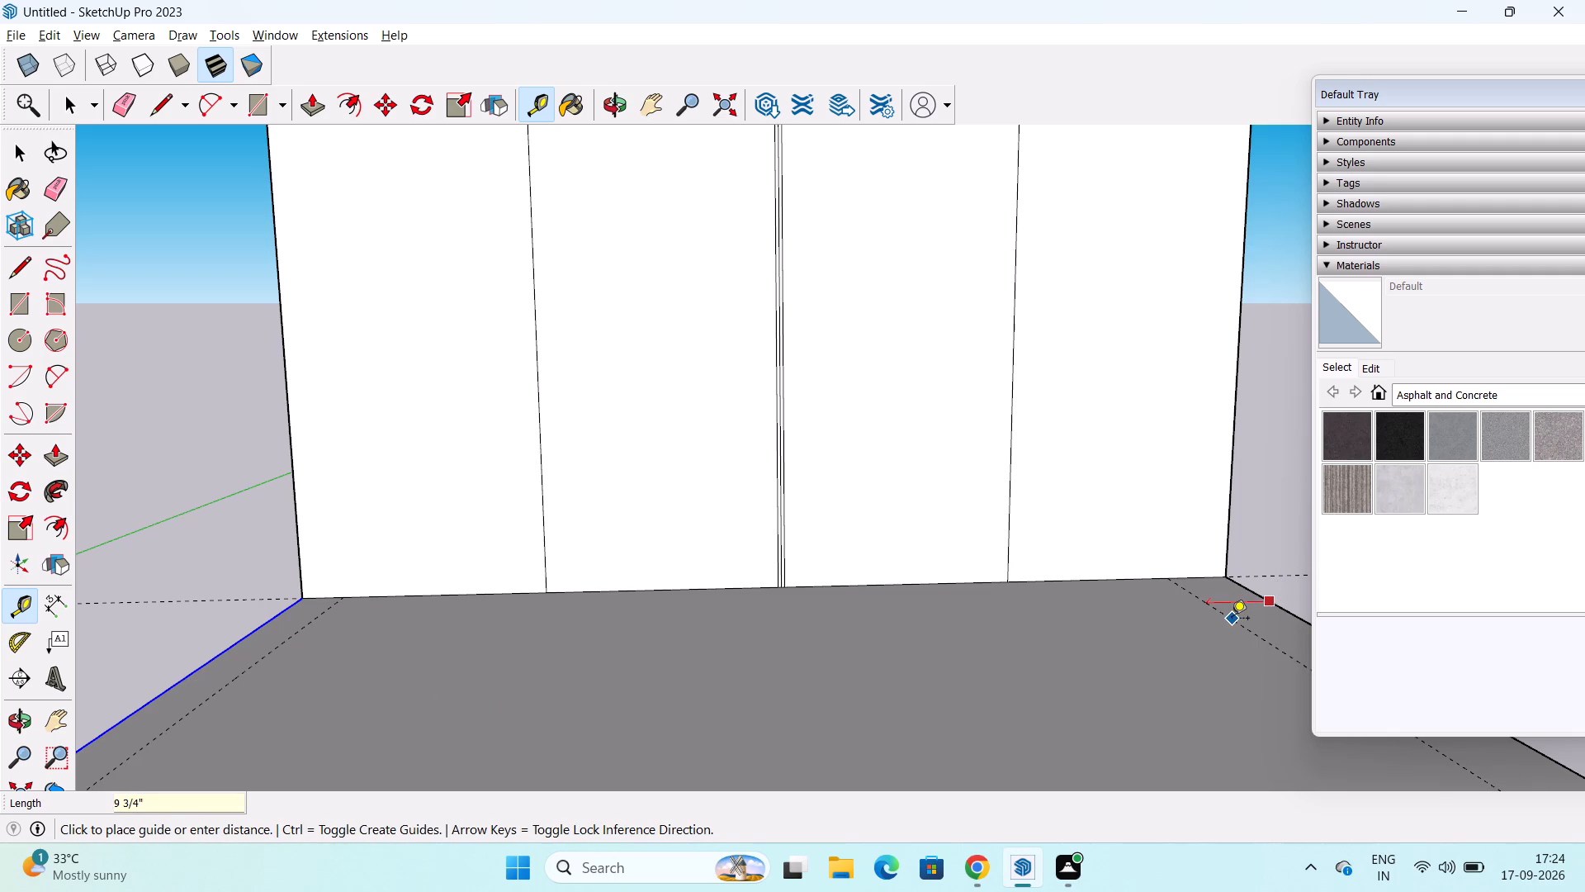
text(6")
key(Return)
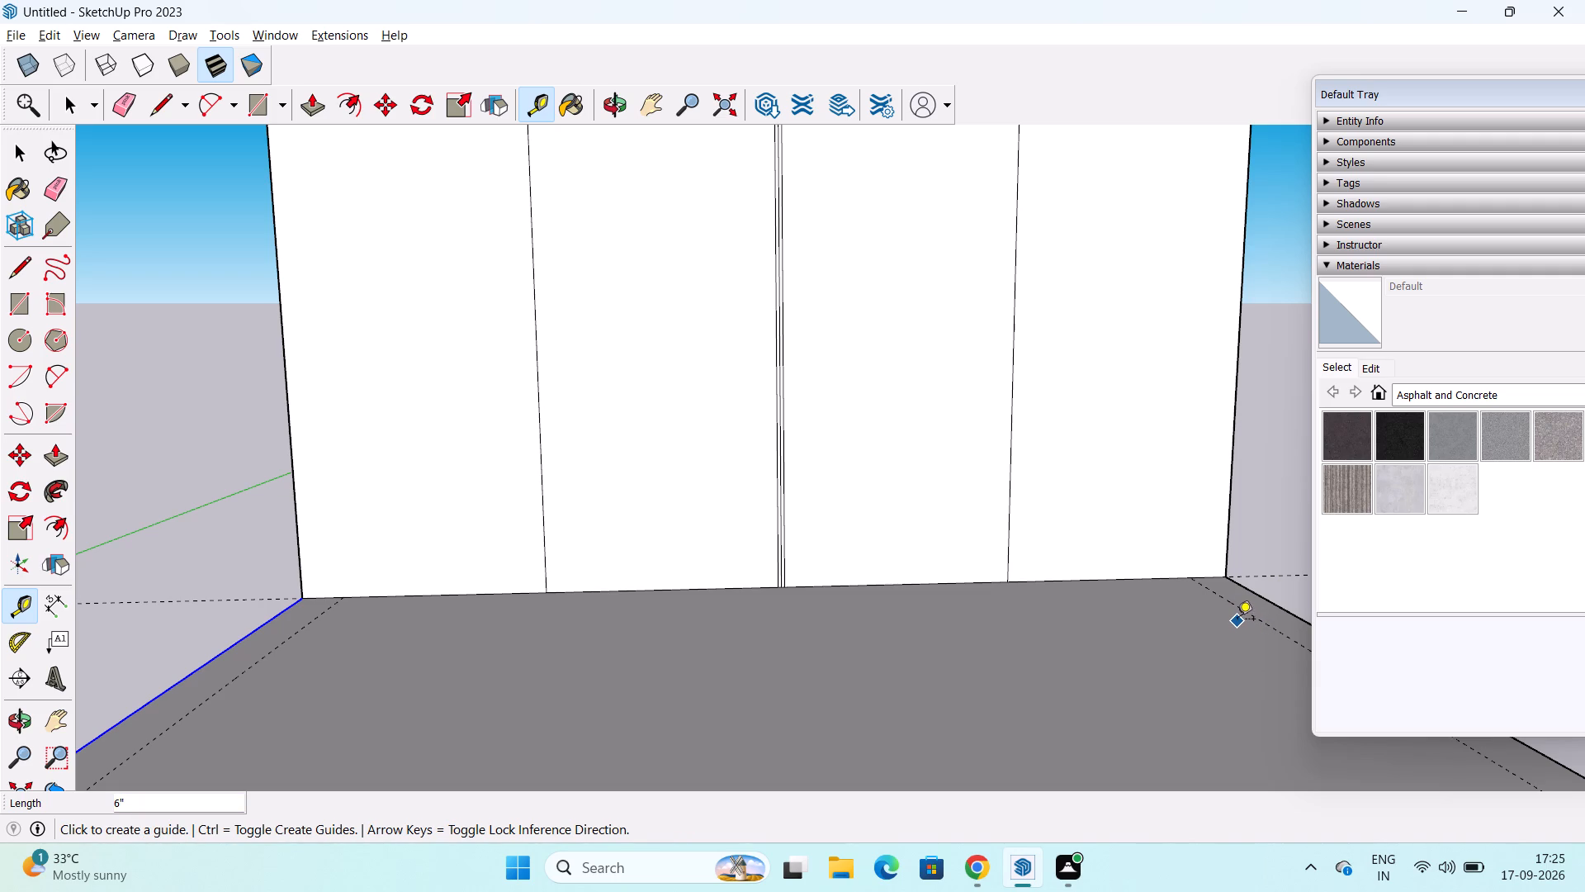
key(space)
Draw 9' 3" lines along both side guides on the slab's top face, between the front edge and the back wall.
scroll(349, 612, down, 1)
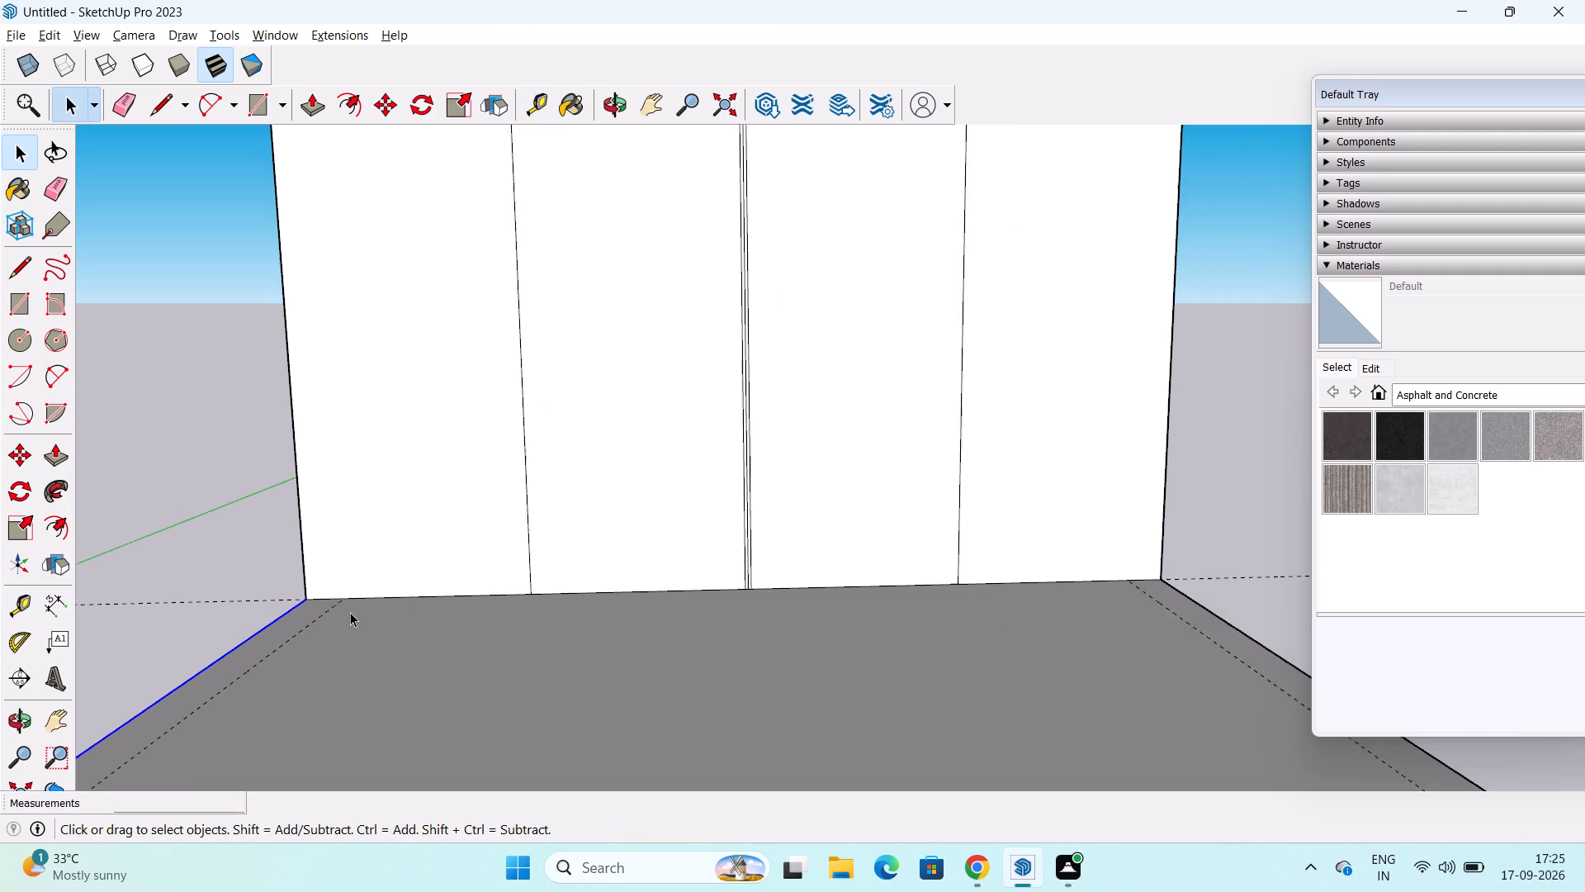
scroll(350, 612, down, 1)
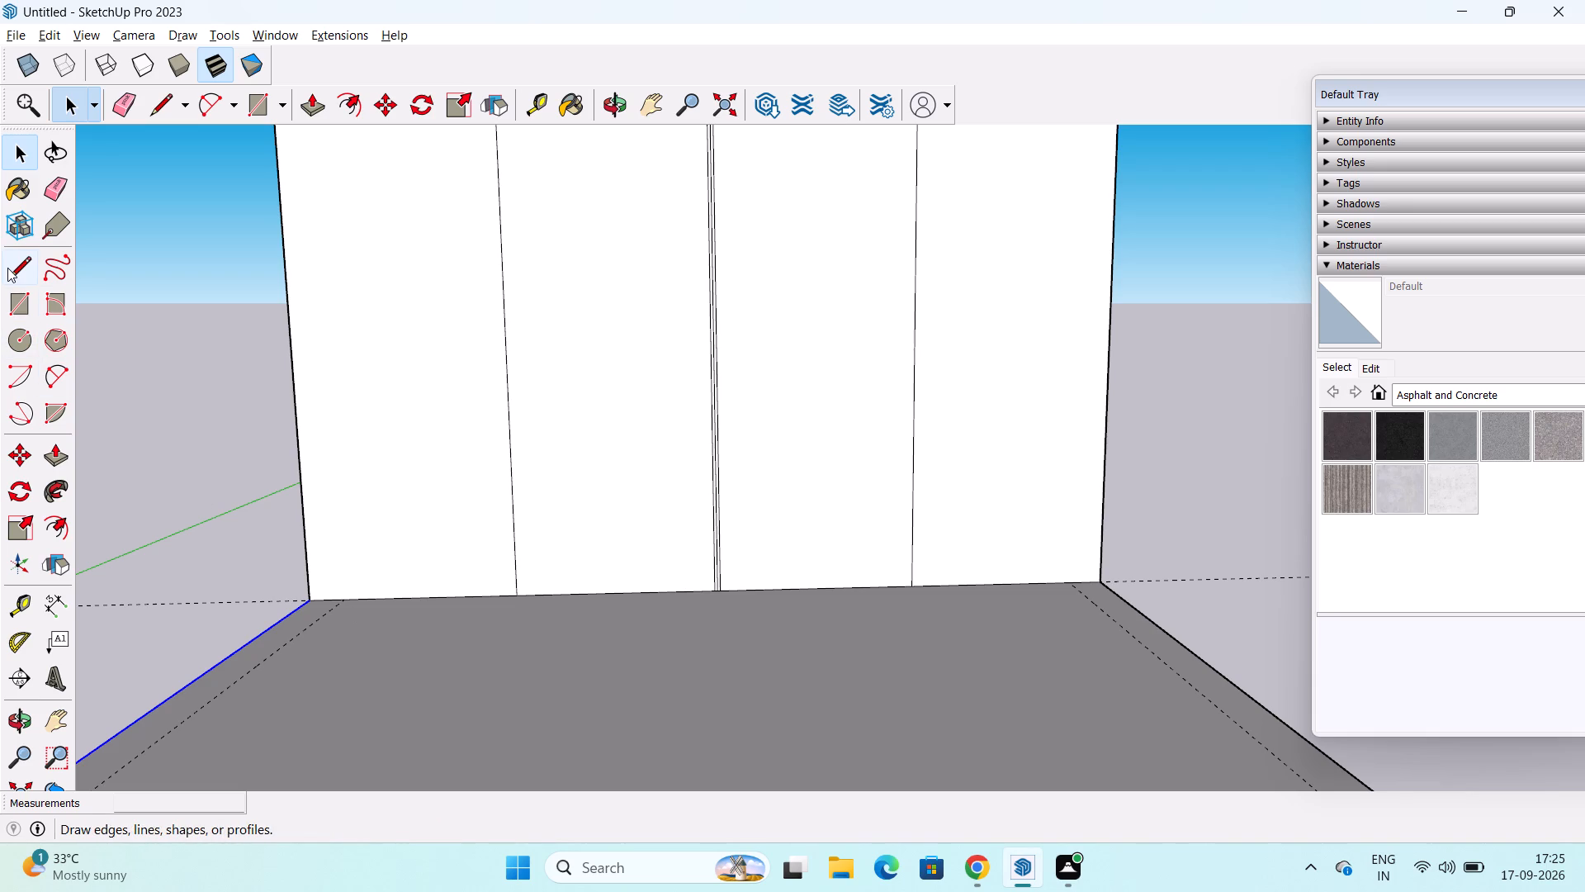
click(7, 268)
shift+middle_drag(714, 743, 719, 610)
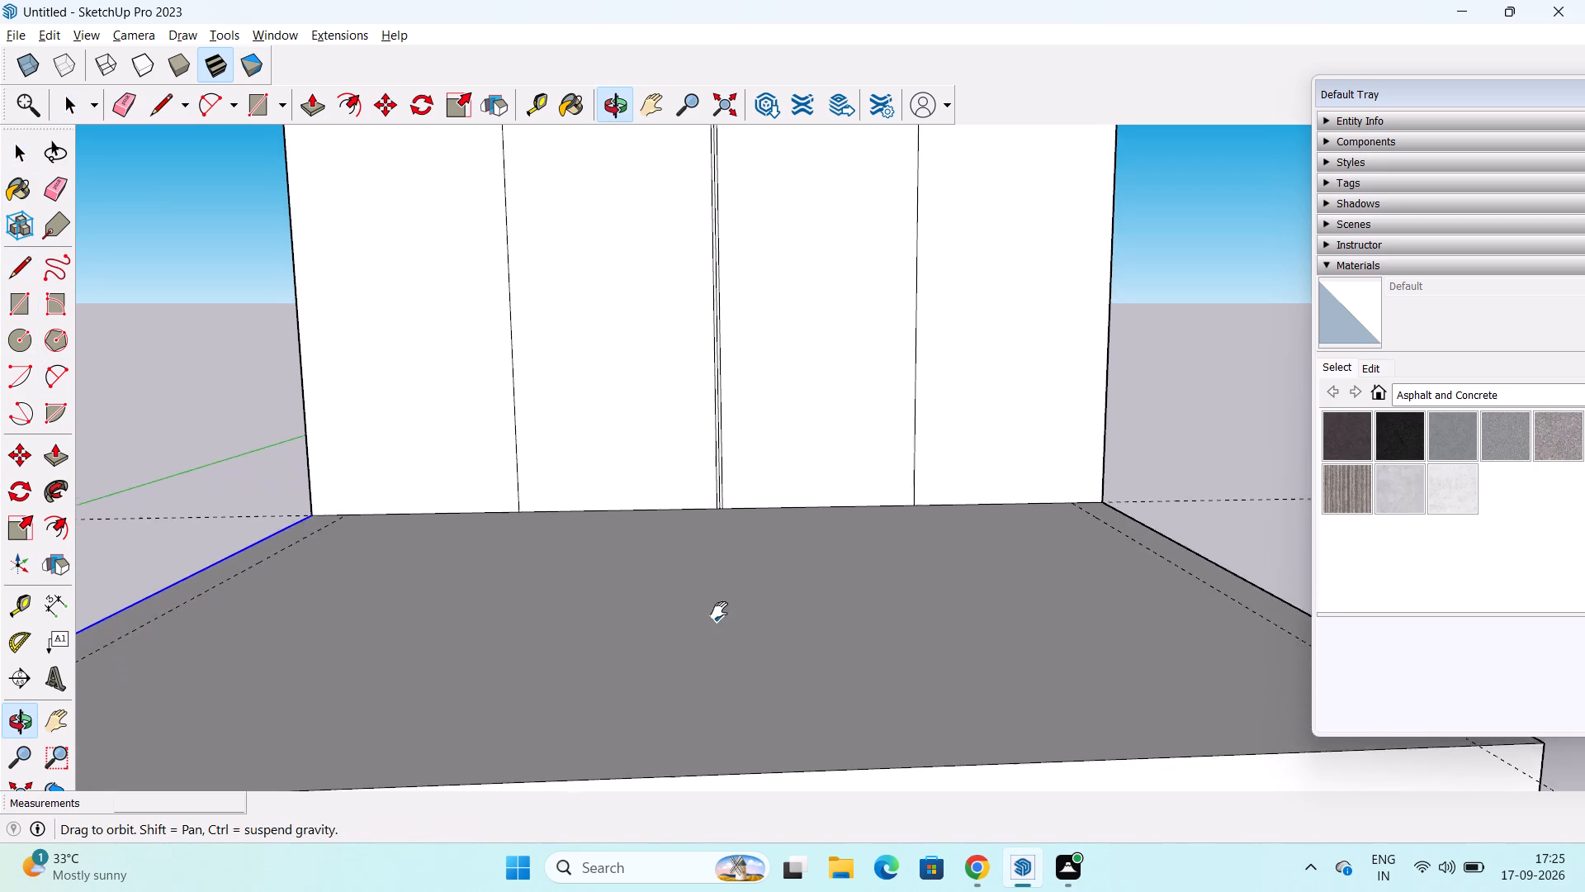
shift+middle_drag(719, 610, 722, 599)
scroll(730, 595, down, 3)
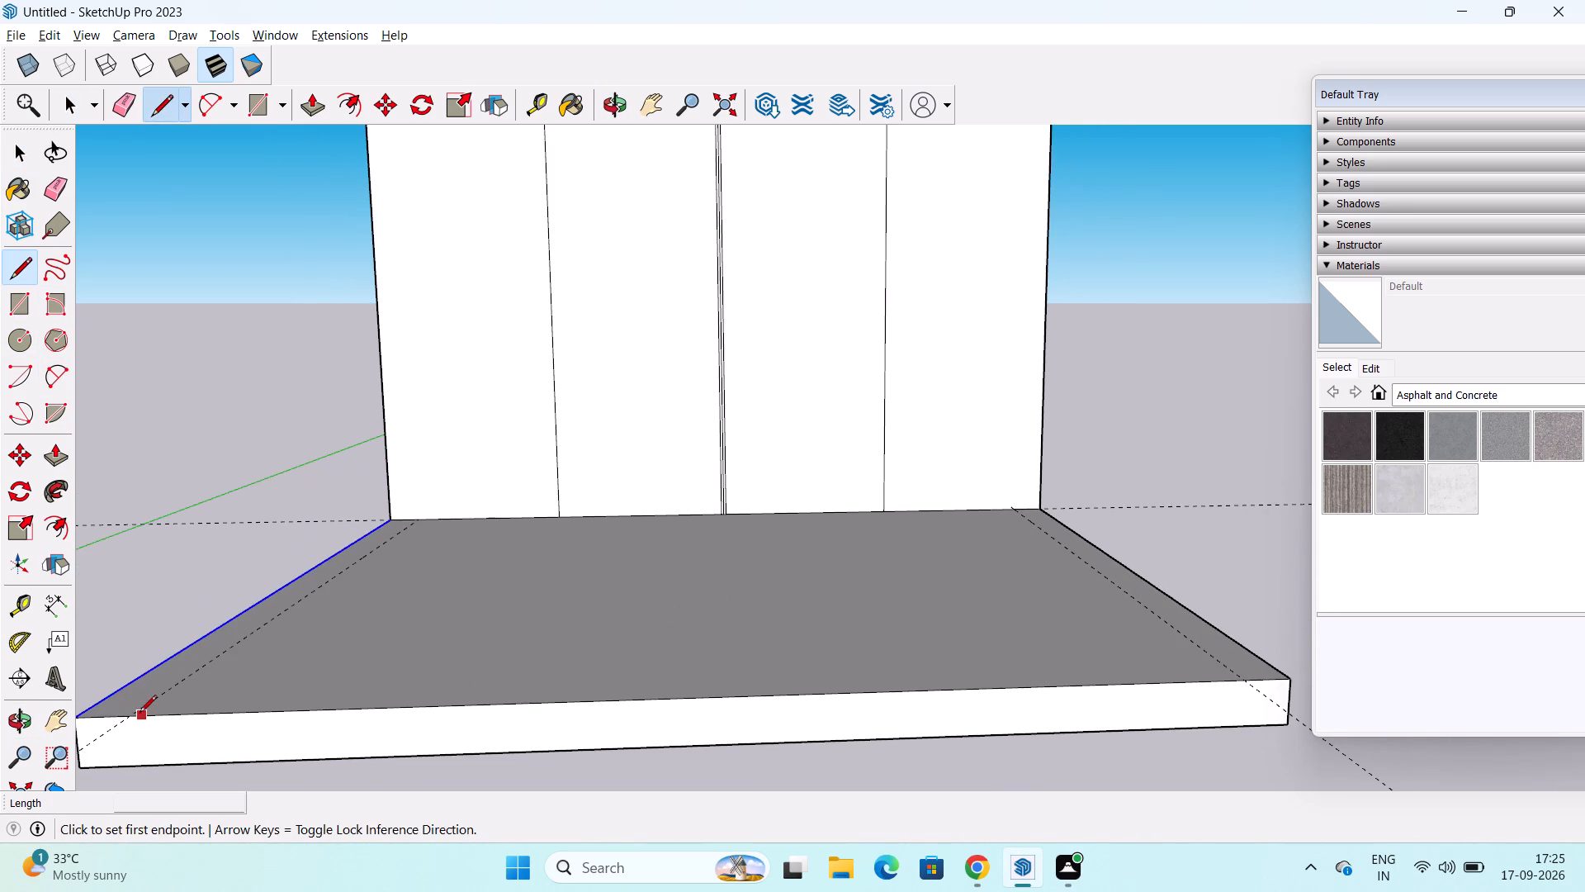
click(127, 720)
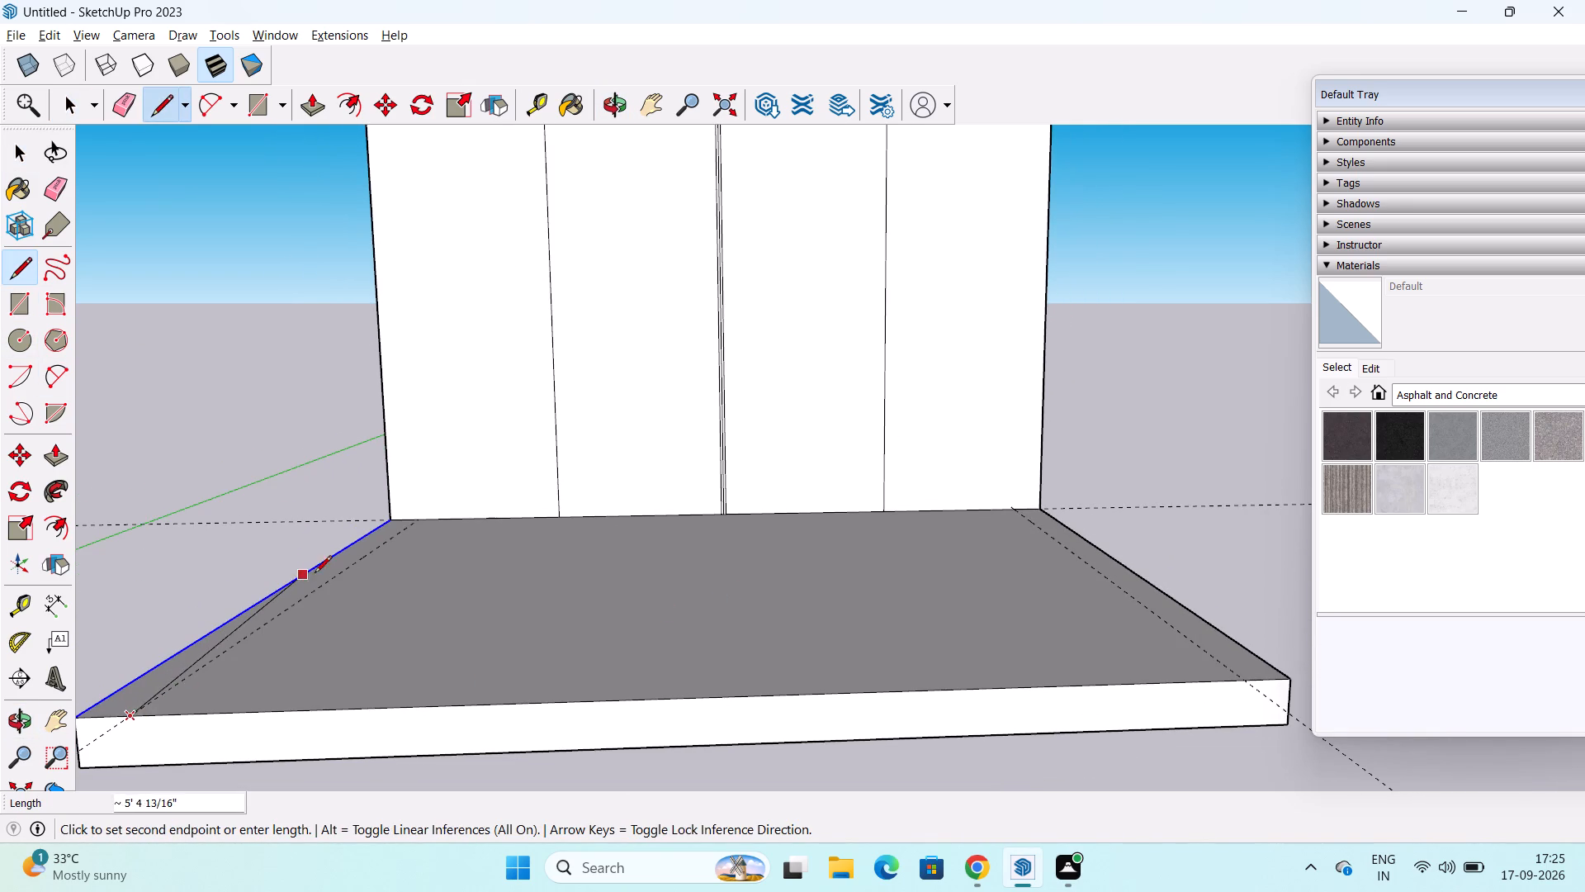
click(421, 519)
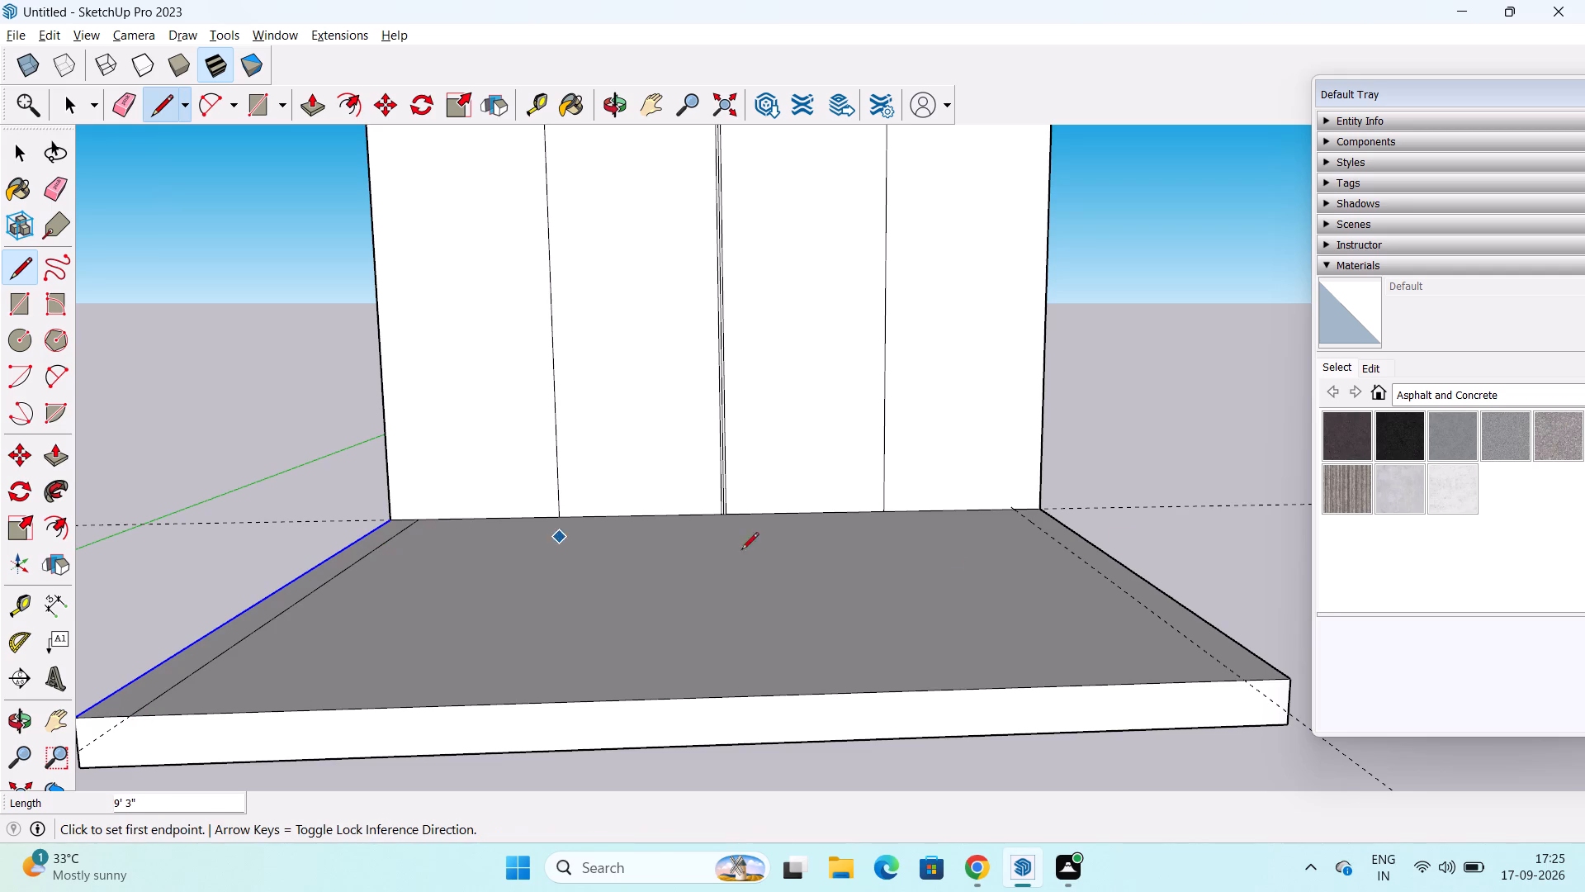
click(1019, 509)
click(1244, 685)
key(space)
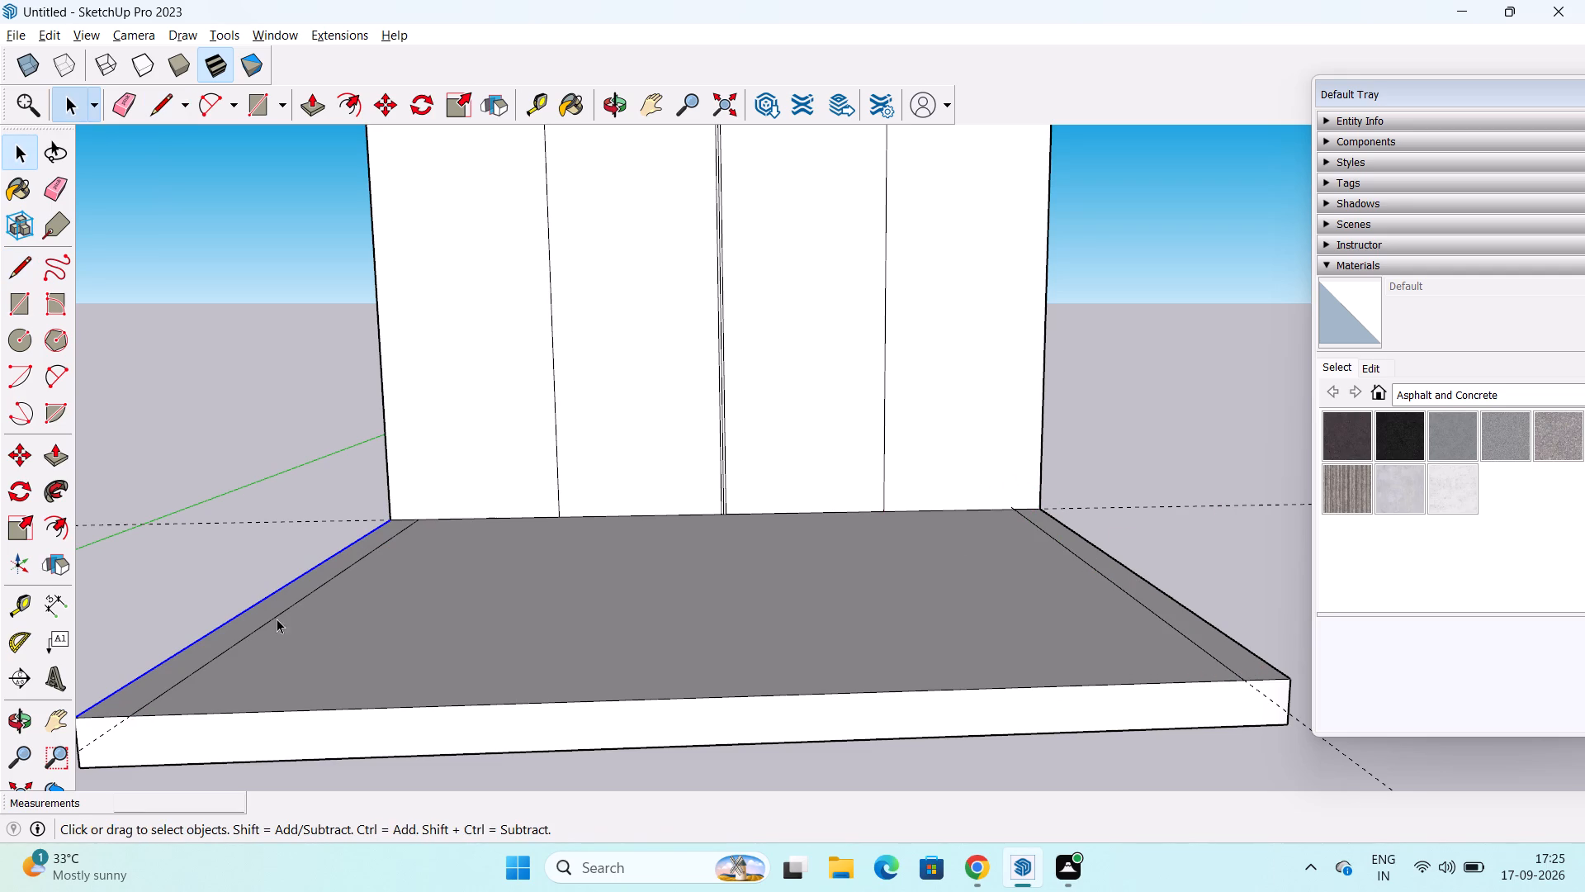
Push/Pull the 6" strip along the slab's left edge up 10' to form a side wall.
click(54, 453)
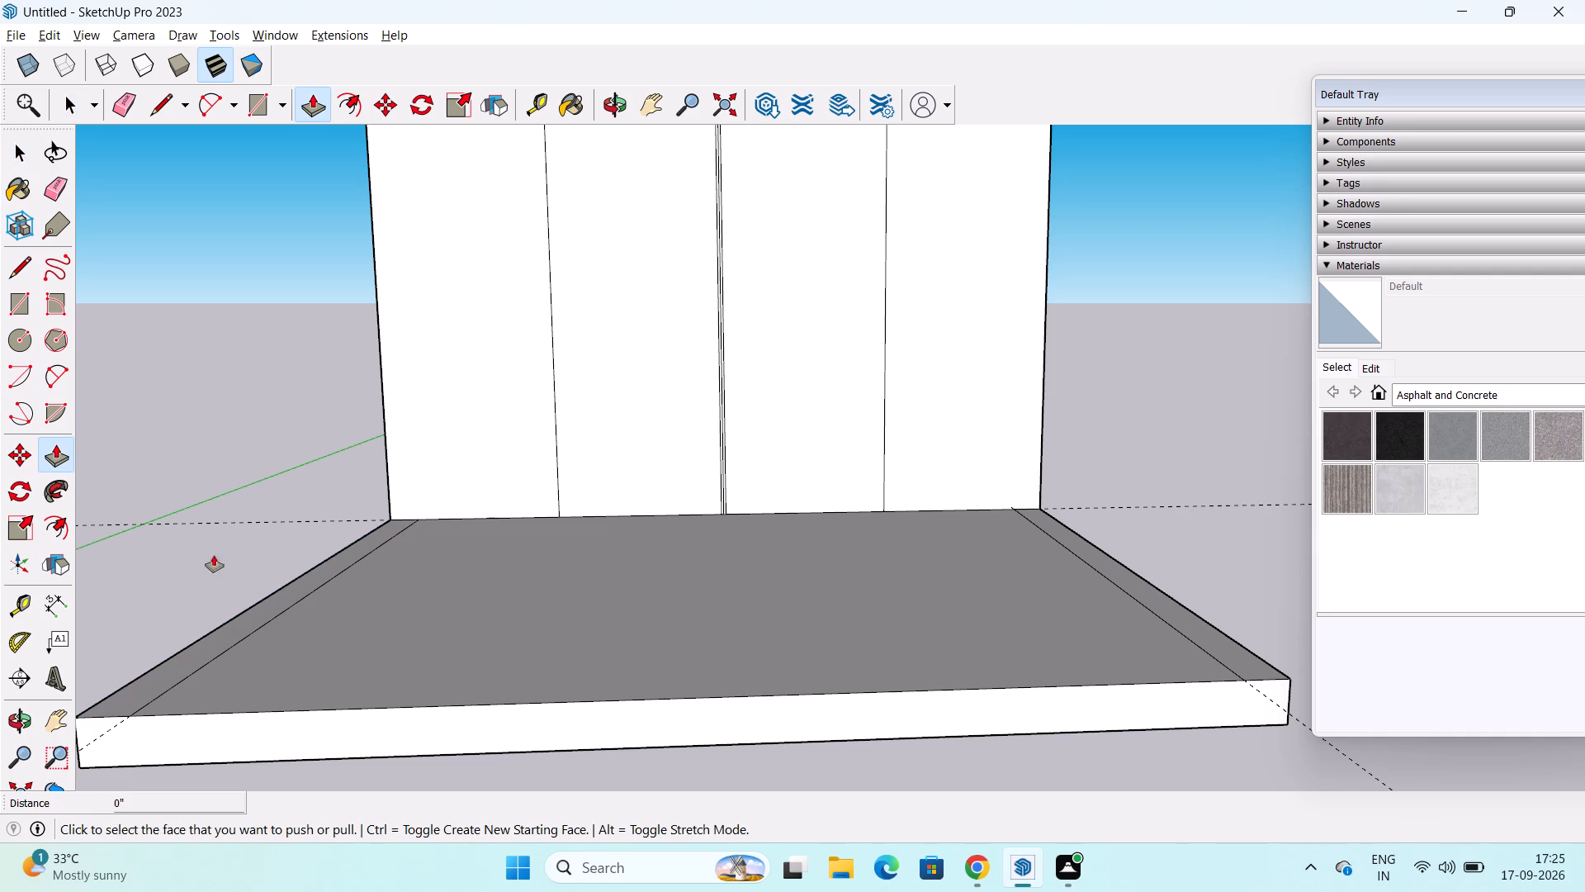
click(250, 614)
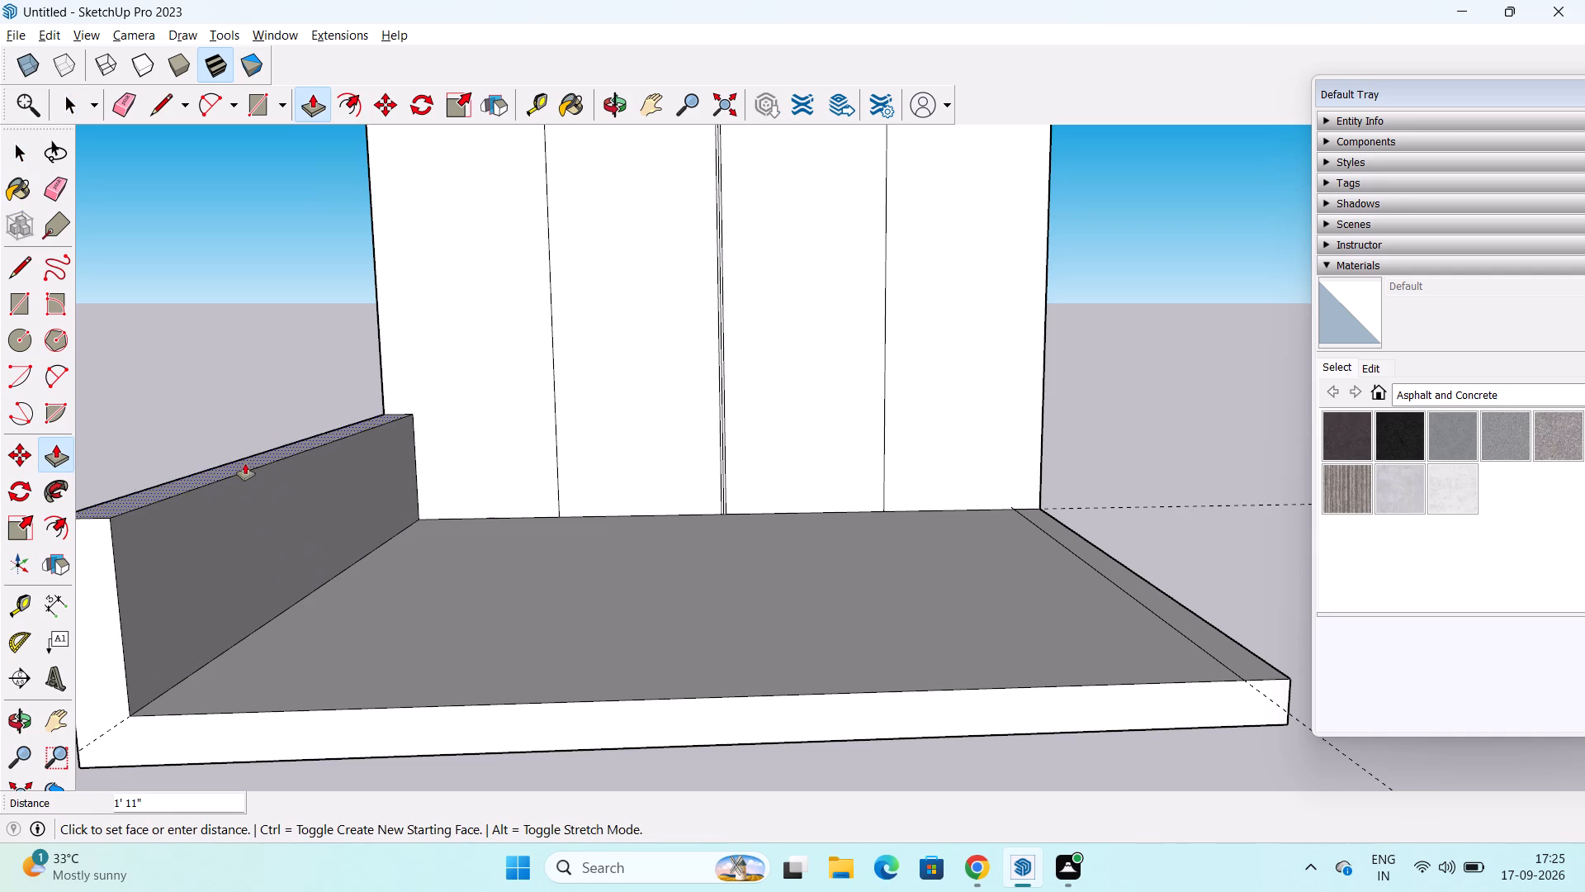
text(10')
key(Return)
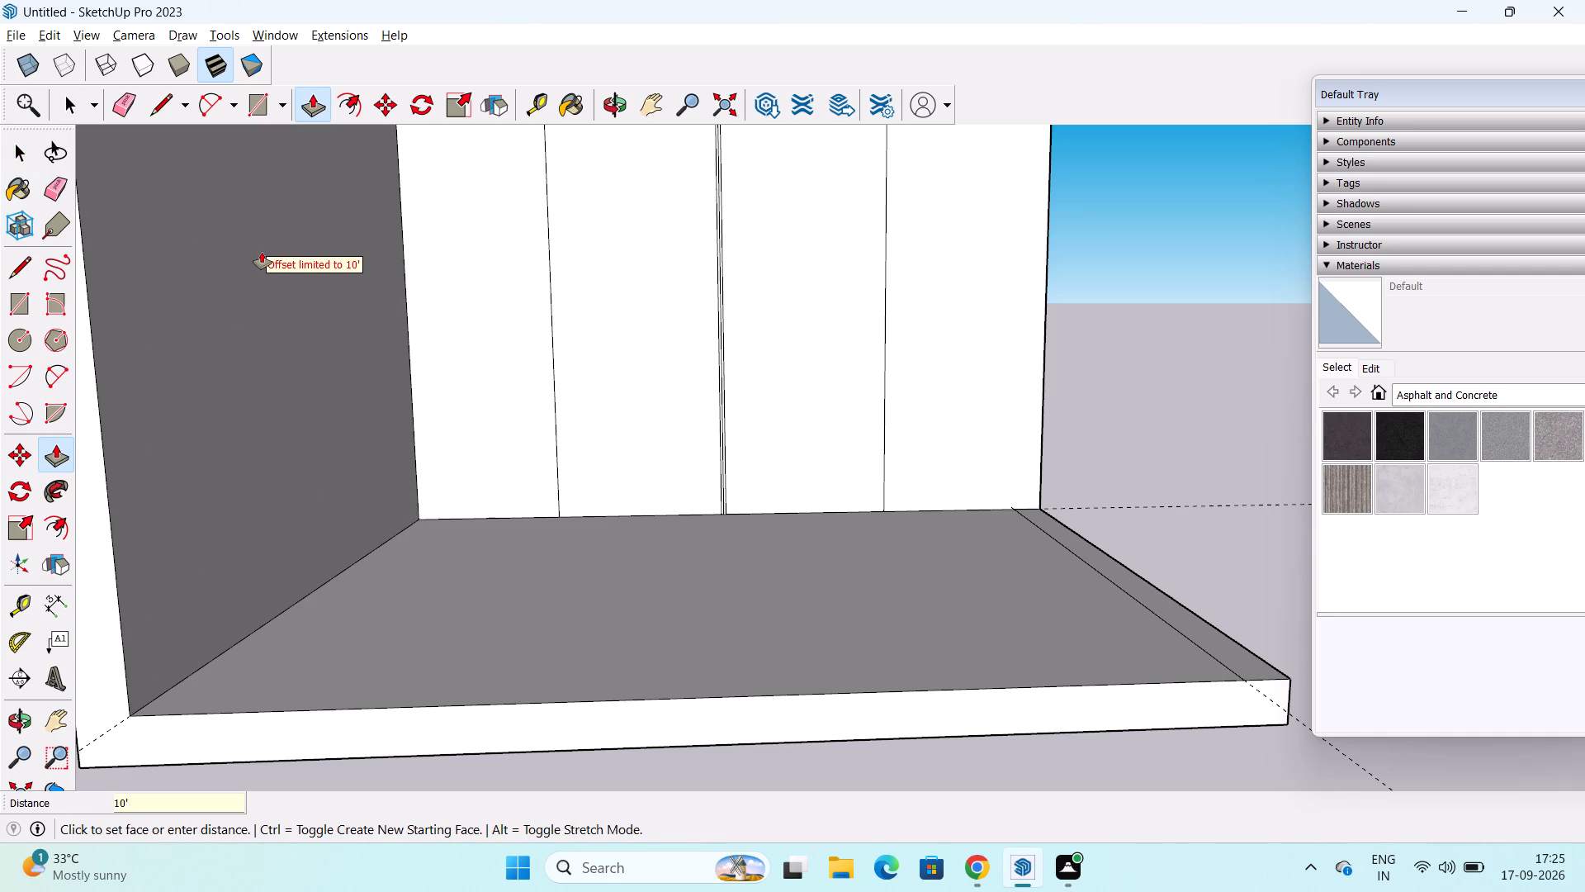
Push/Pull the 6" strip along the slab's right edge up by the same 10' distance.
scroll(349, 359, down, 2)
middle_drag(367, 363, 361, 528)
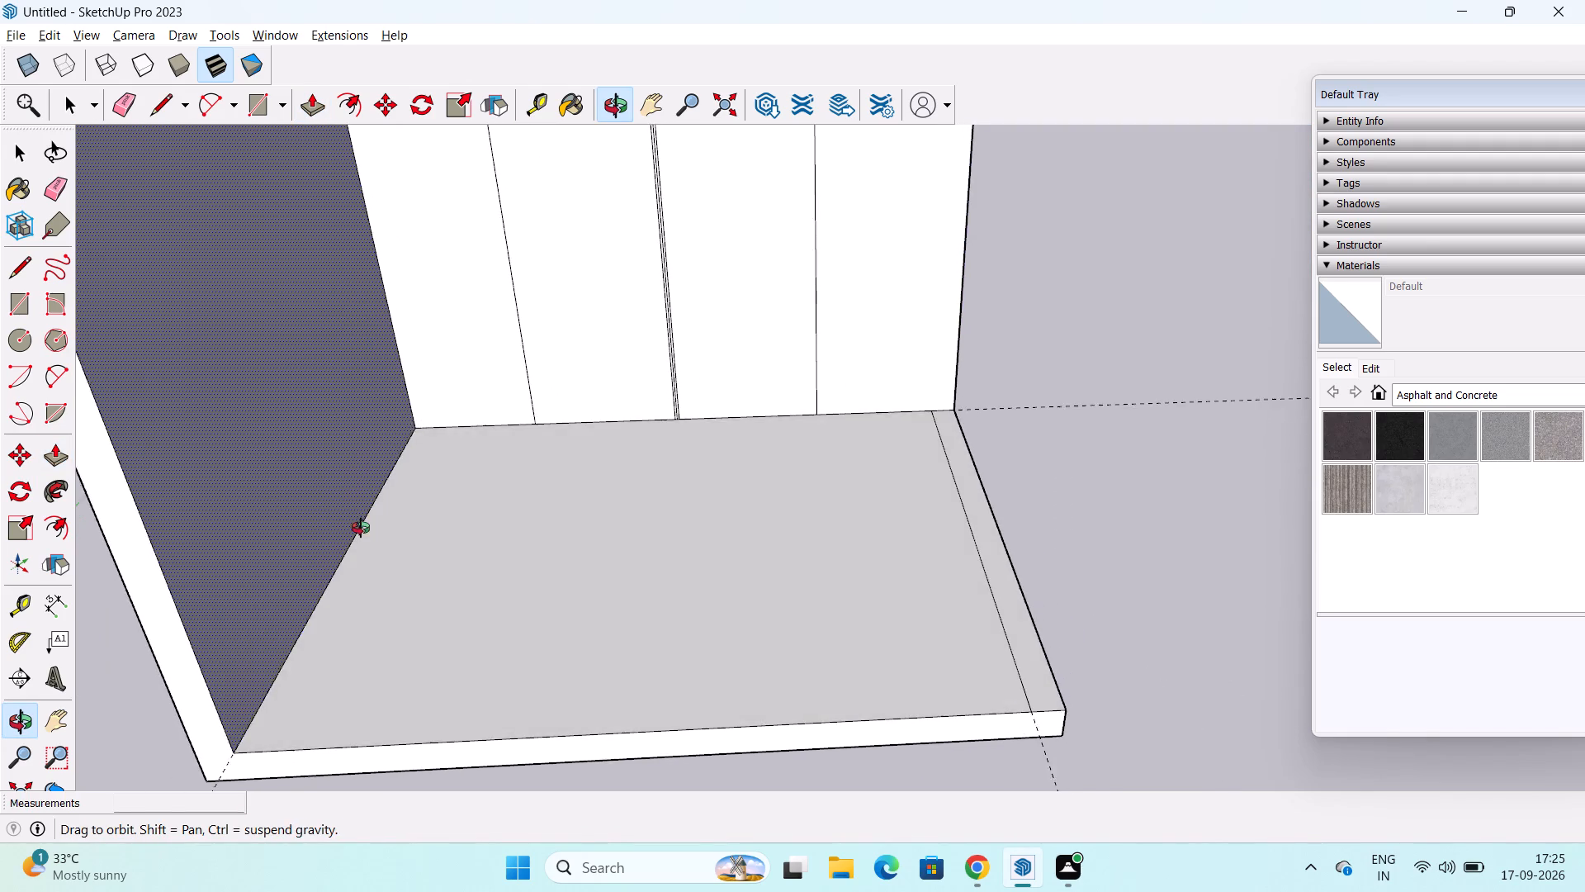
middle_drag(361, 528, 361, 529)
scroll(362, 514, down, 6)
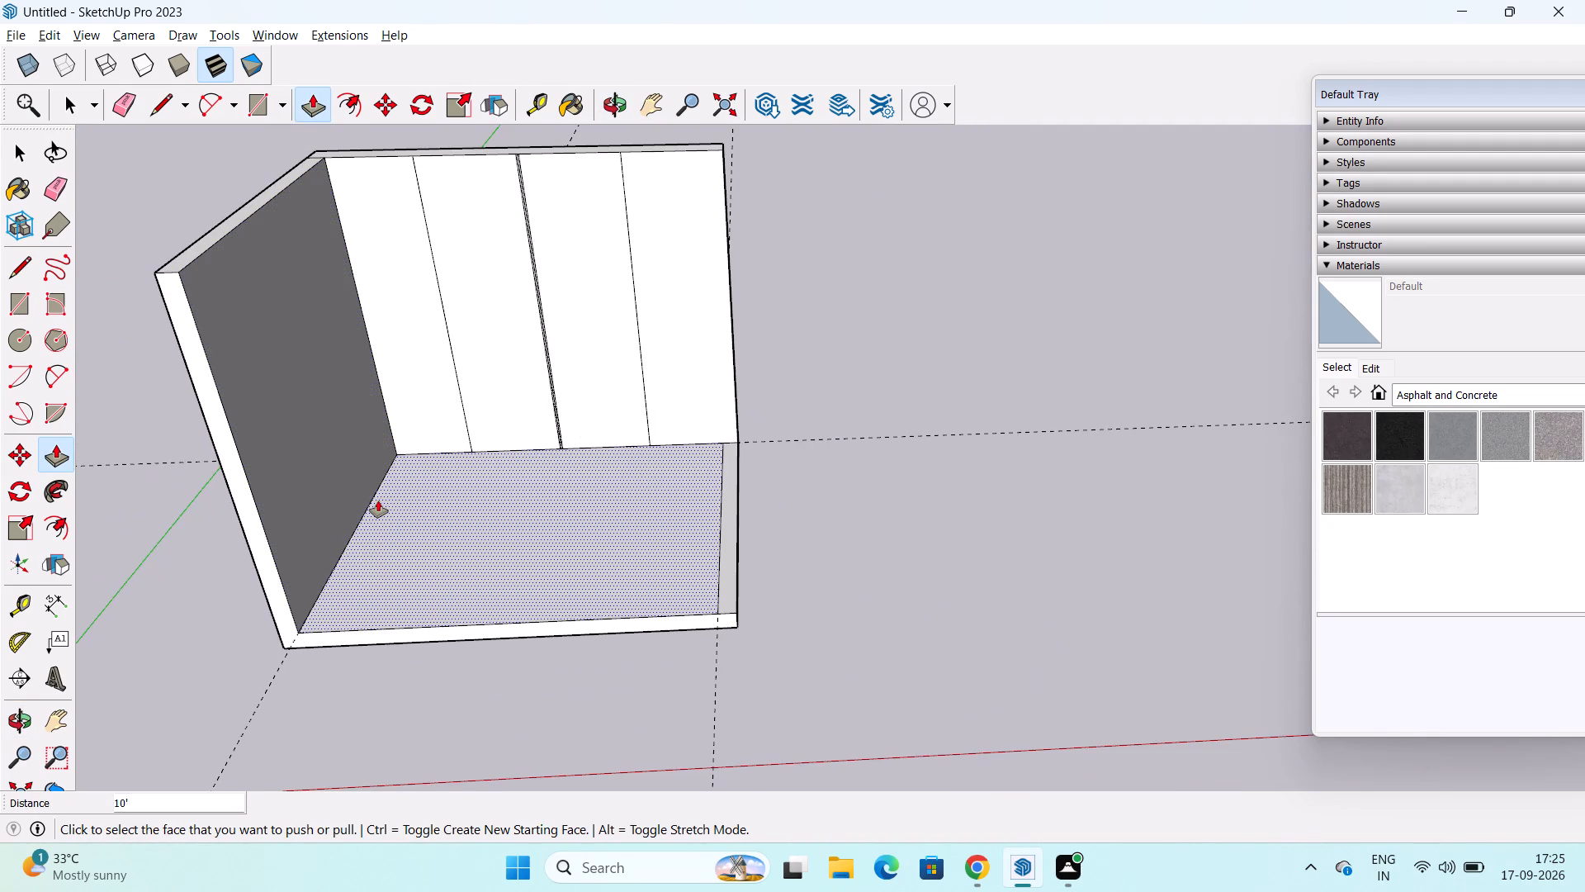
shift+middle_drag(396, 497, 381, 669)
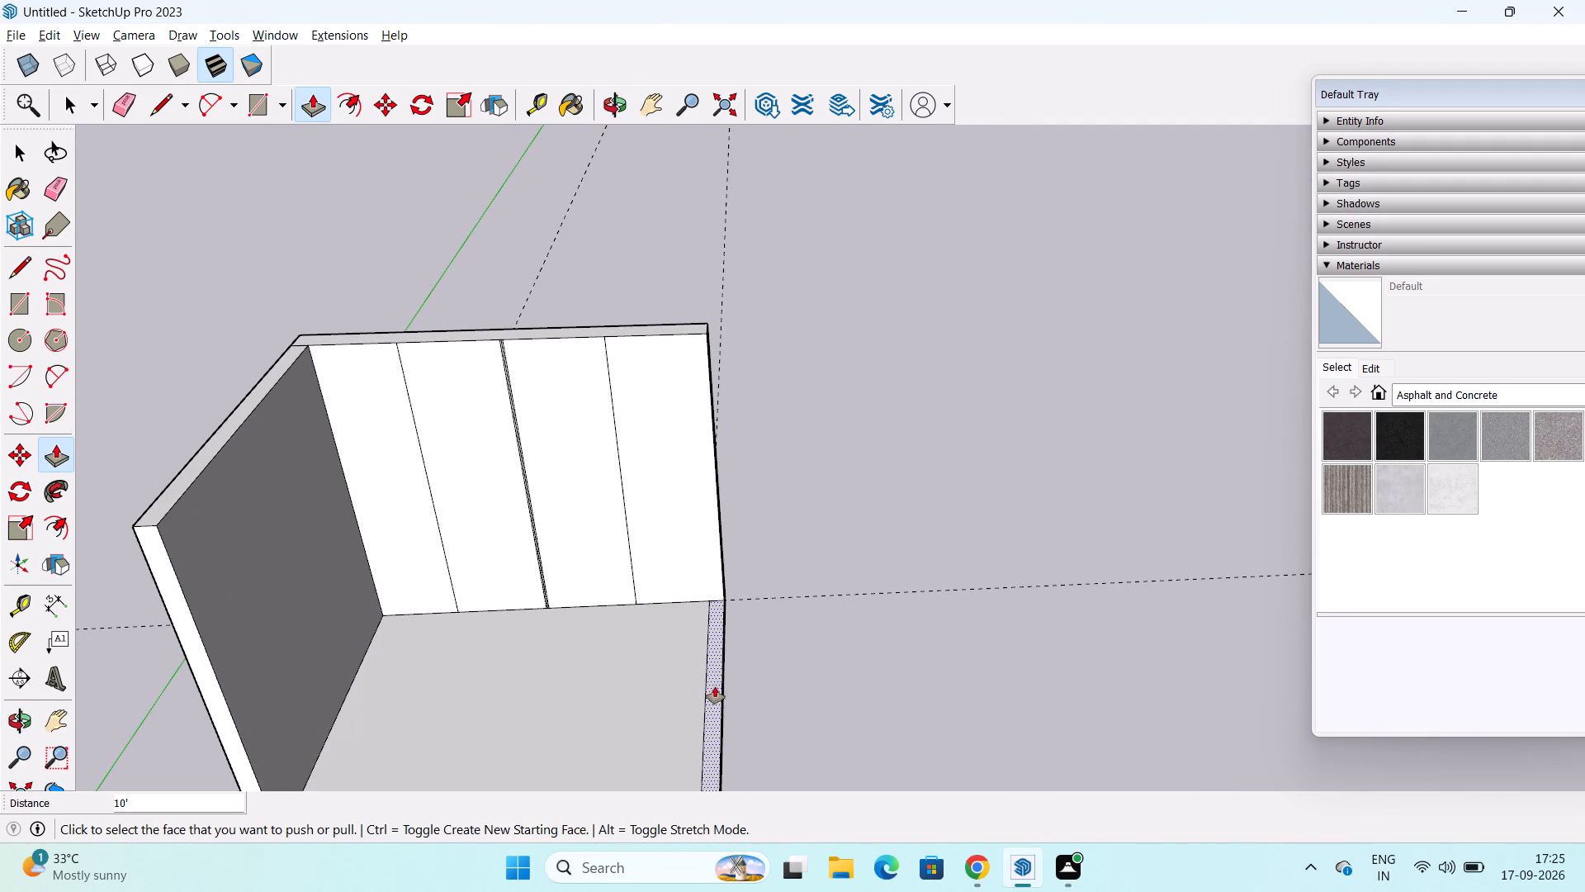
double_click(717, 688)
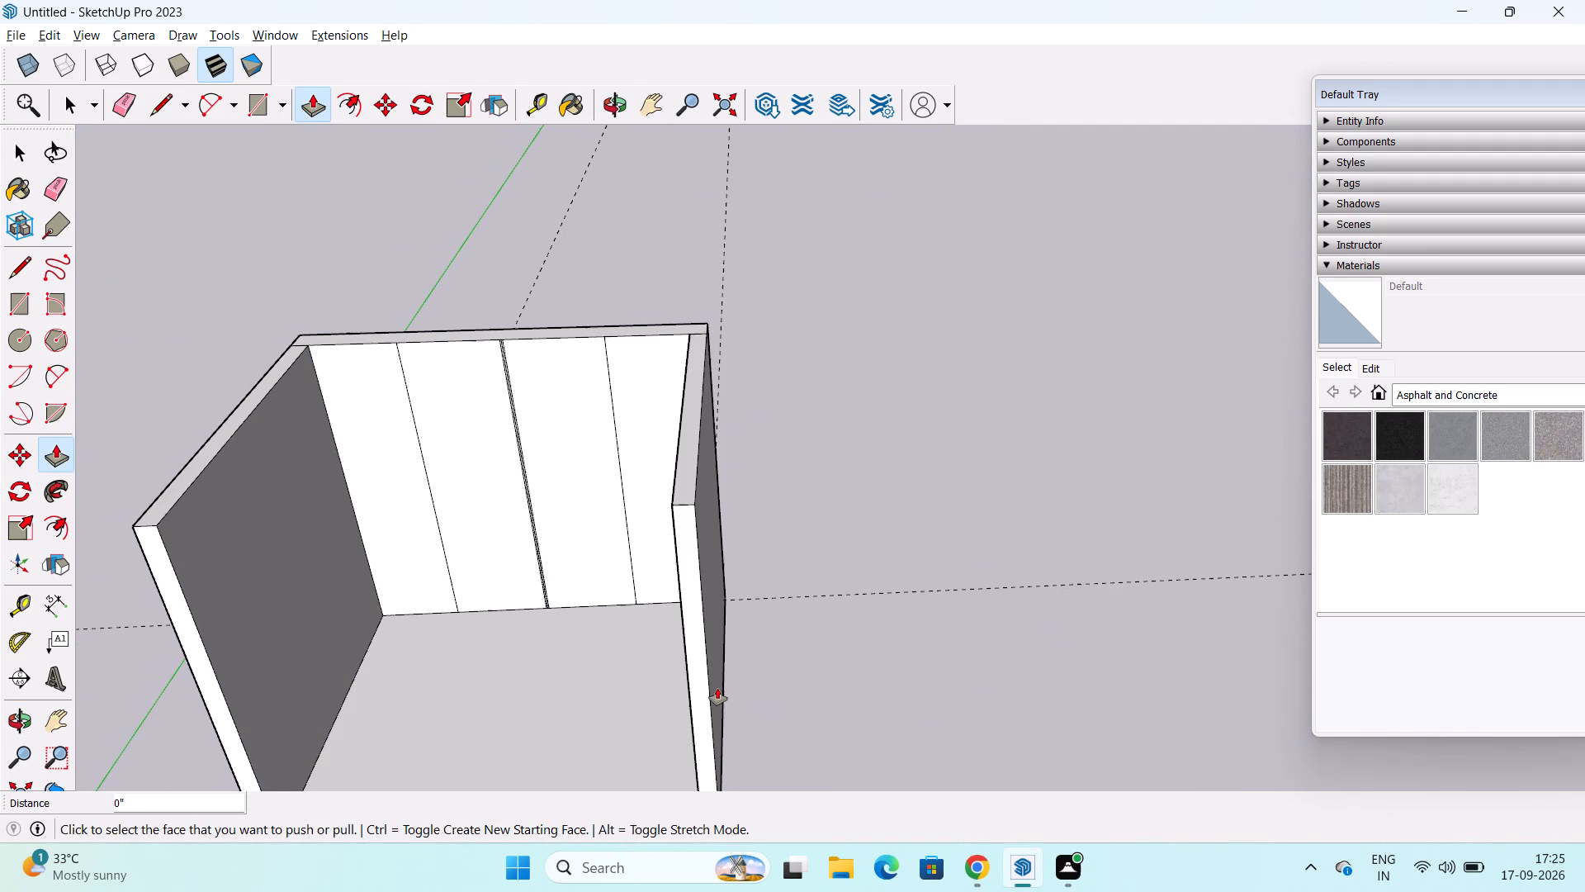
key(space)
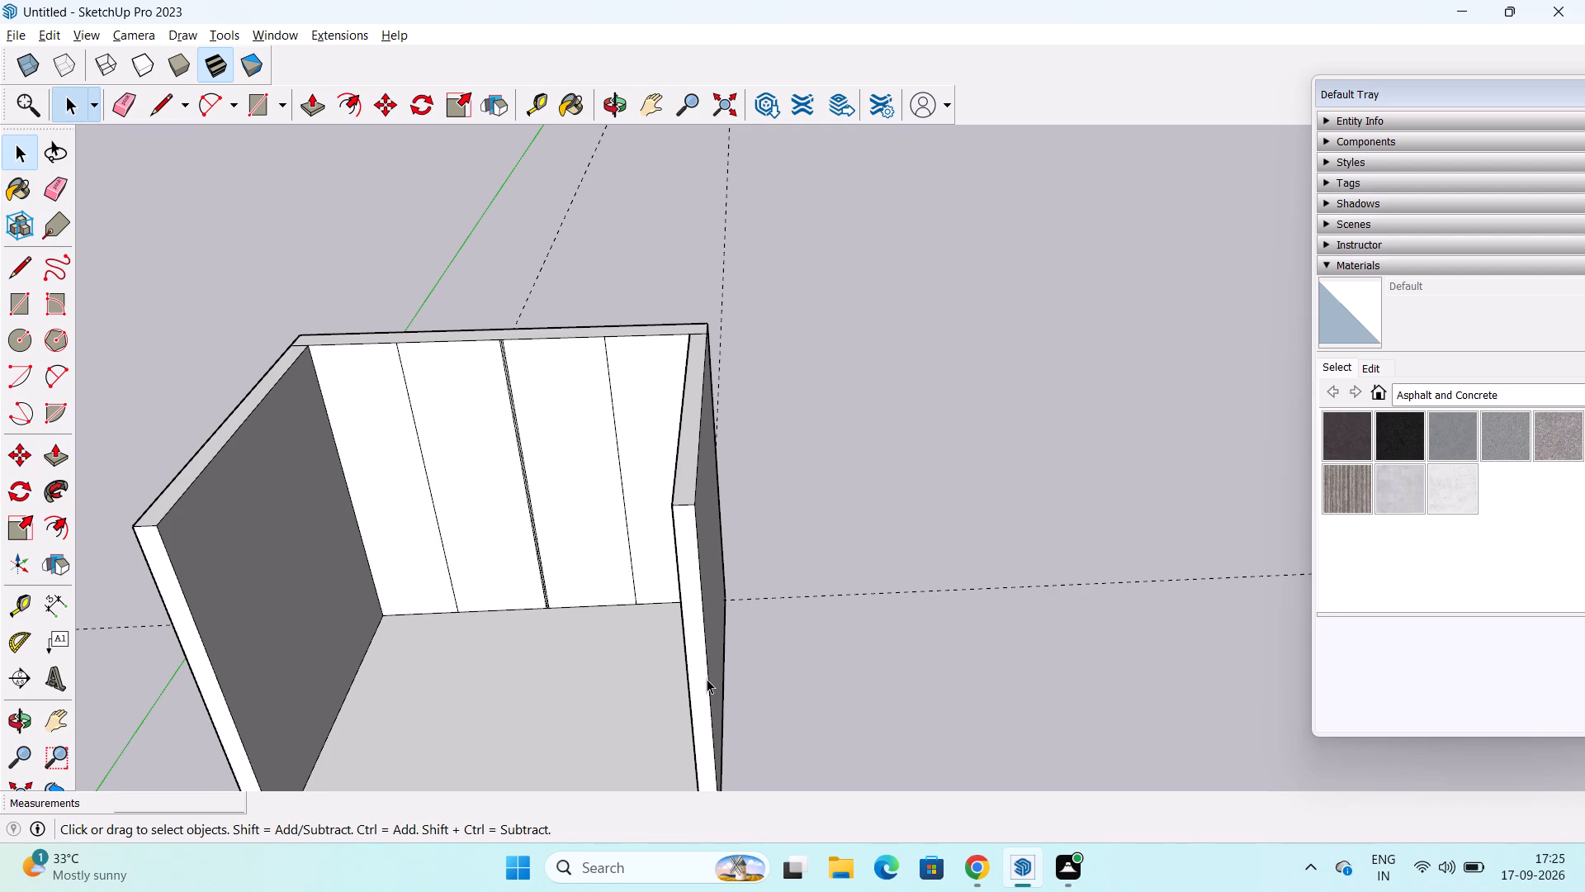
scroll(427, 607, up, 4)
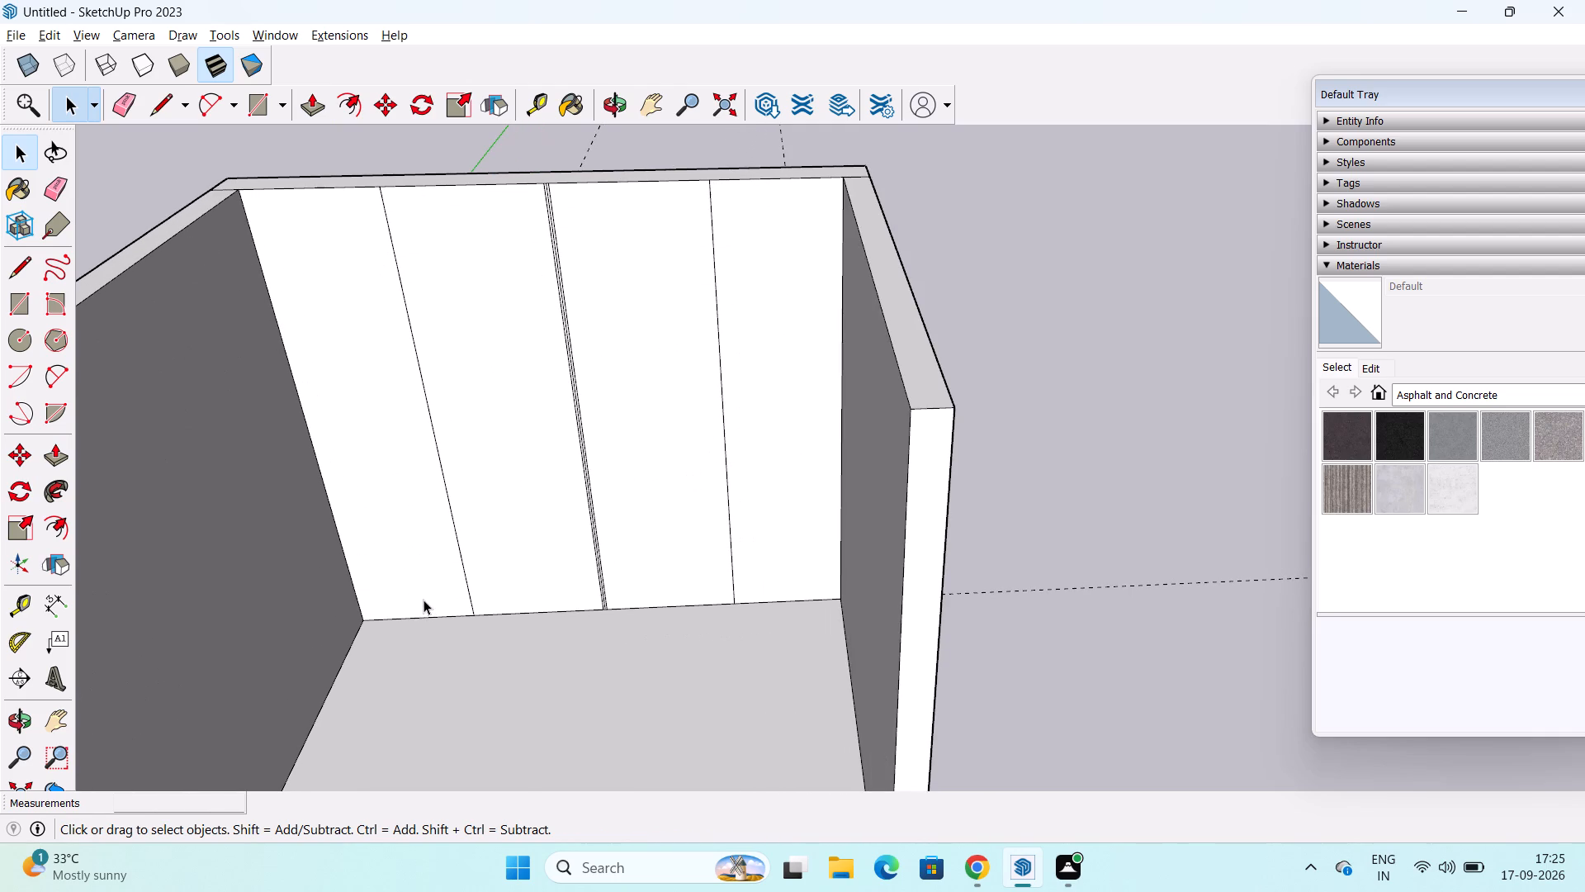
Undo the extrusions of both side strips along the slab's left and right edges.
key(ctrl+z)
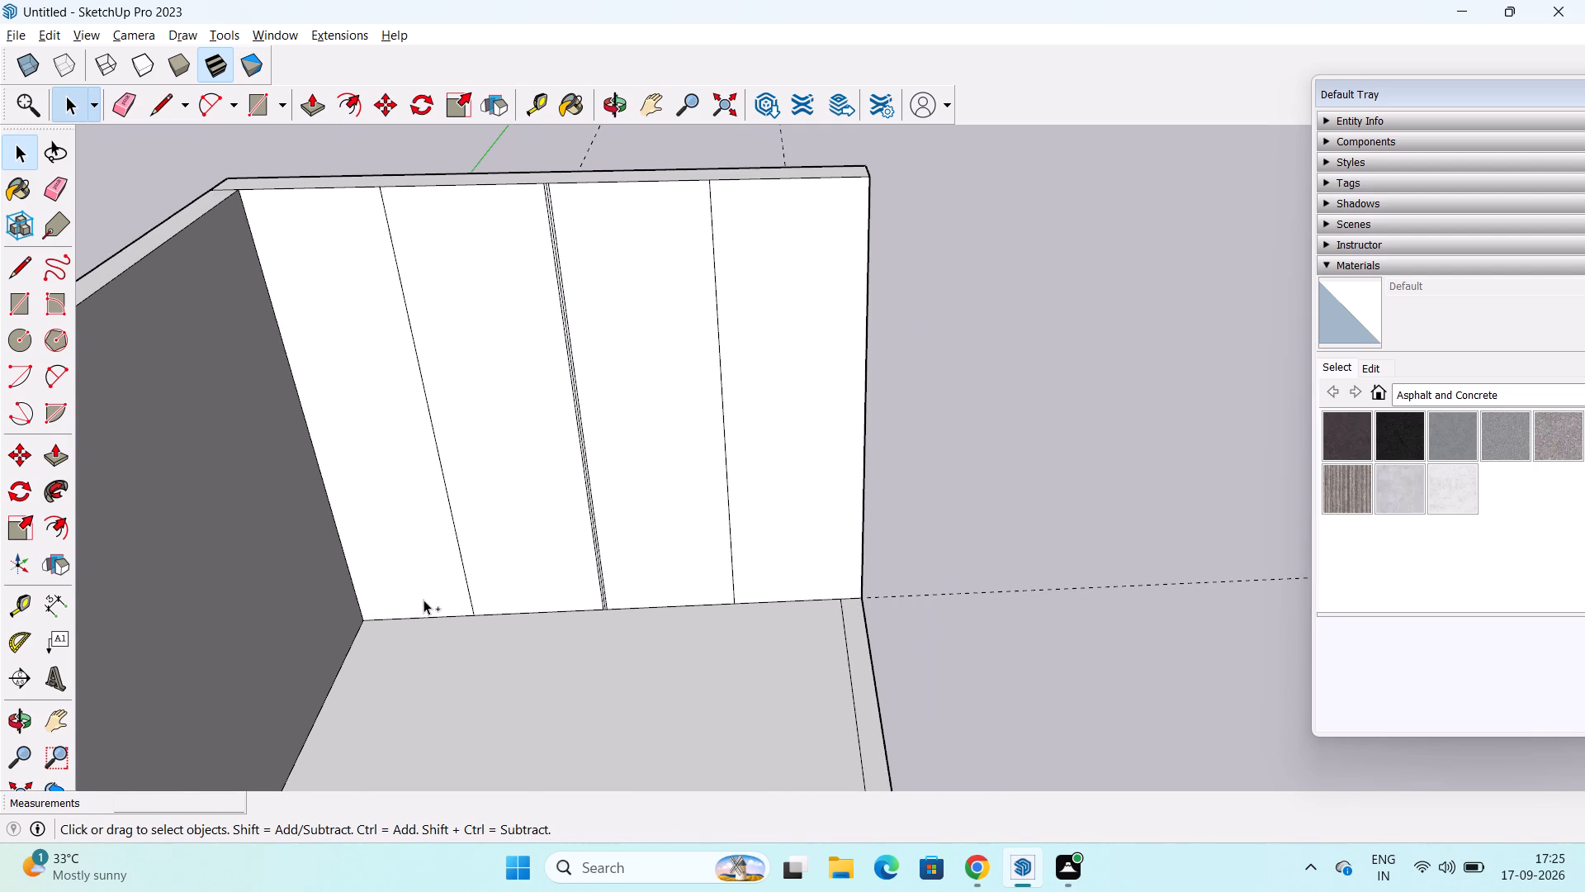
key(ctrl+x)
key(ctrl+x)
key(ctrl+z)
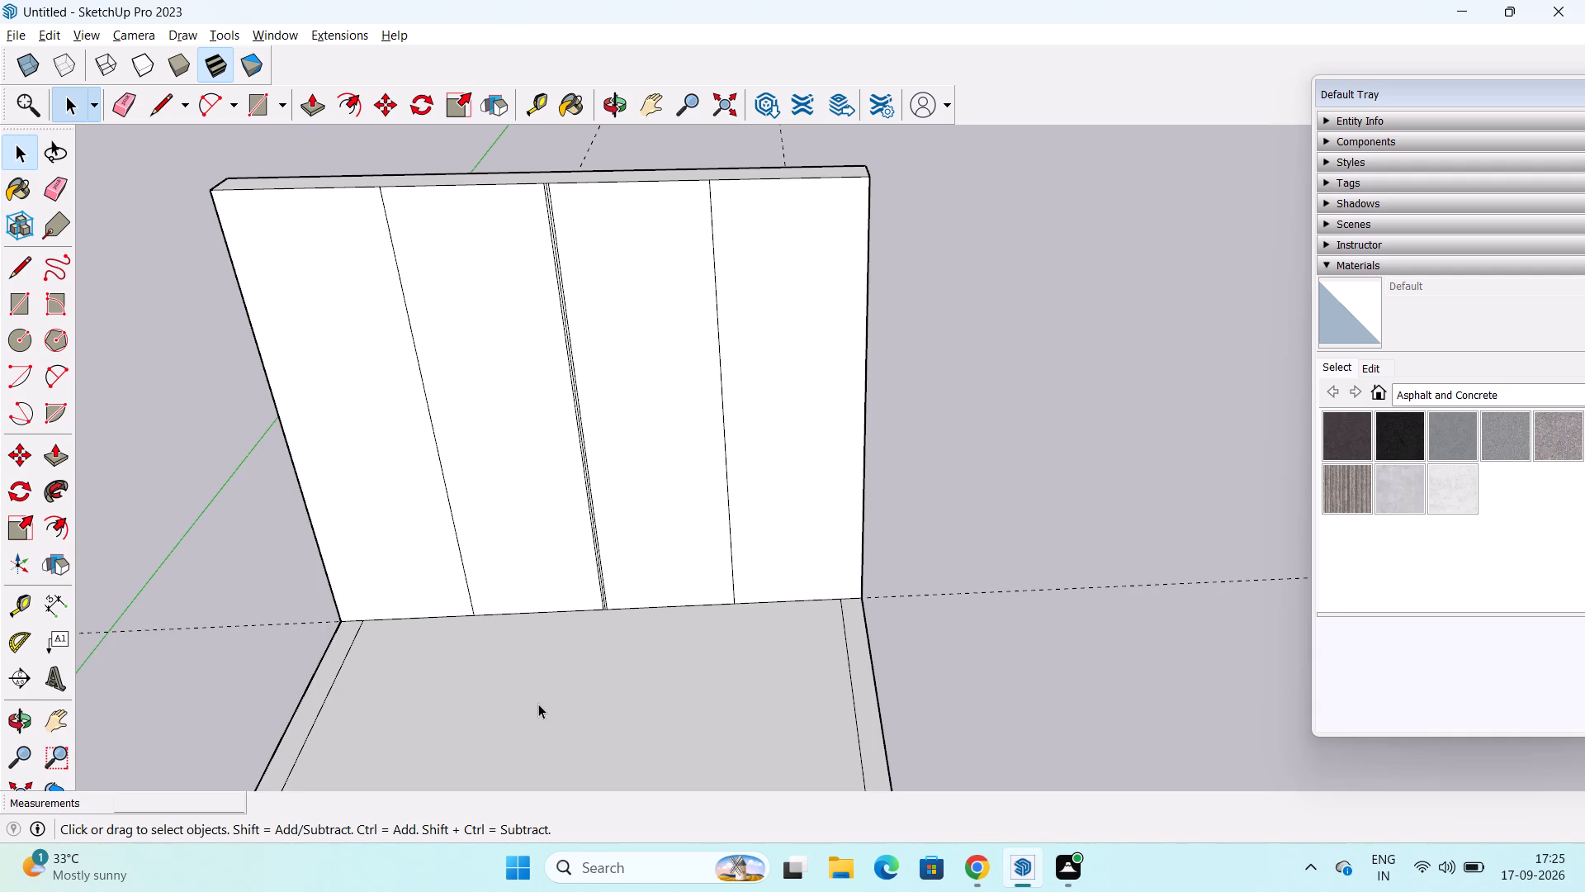
Copy the back wall's left vertical edge 6" to the right, to the end of the slab's left strip line.
click(315, 536)
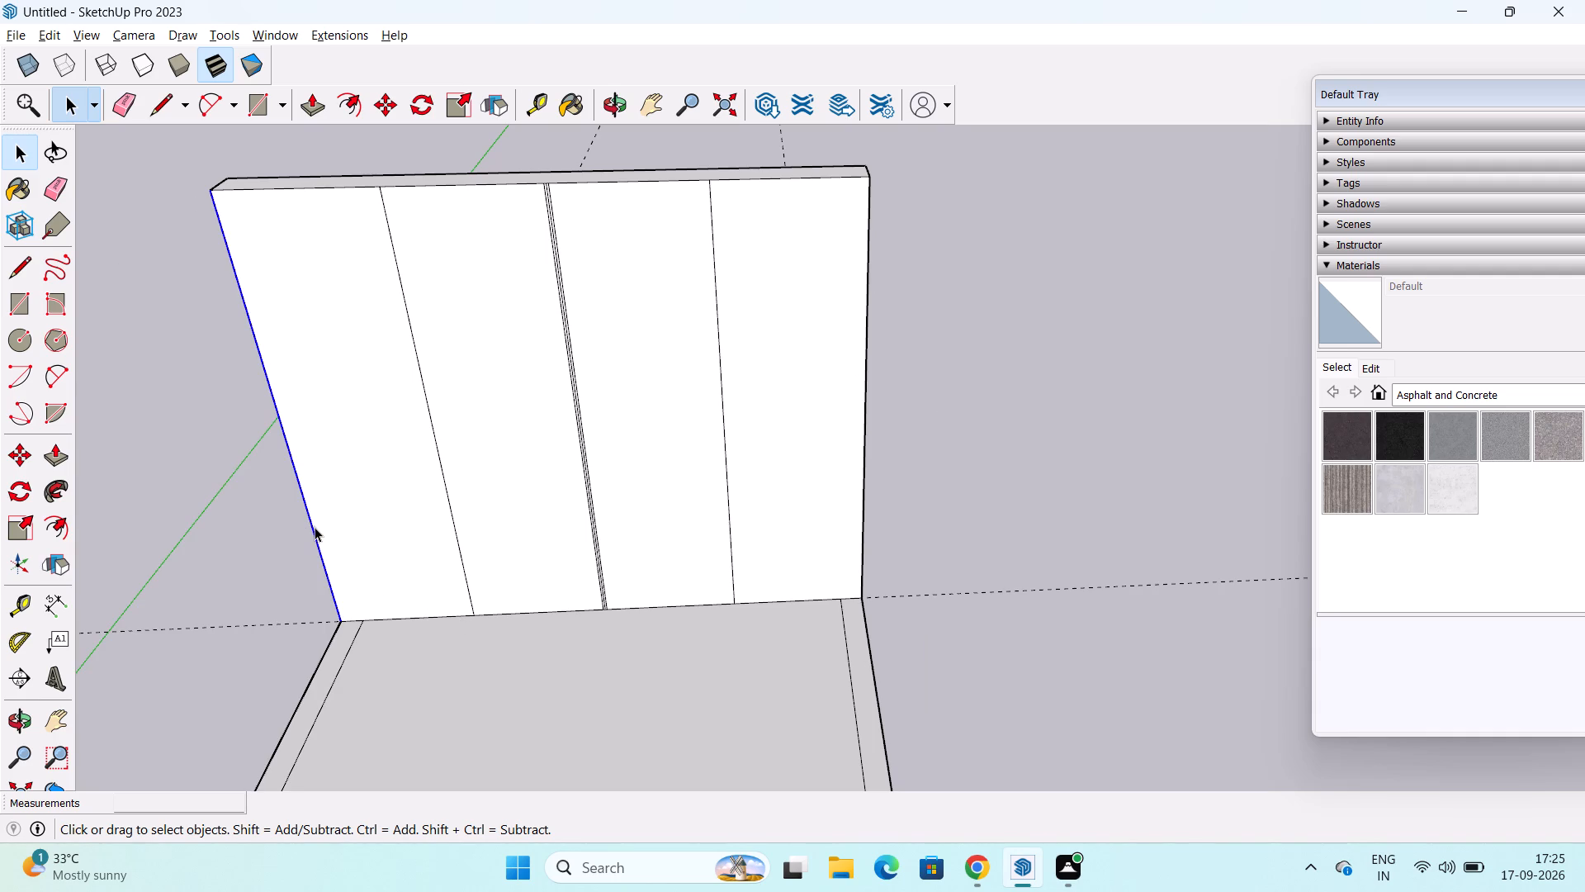
key(alt+Tab)
key(alt+Tab)
key(alt+Tab)
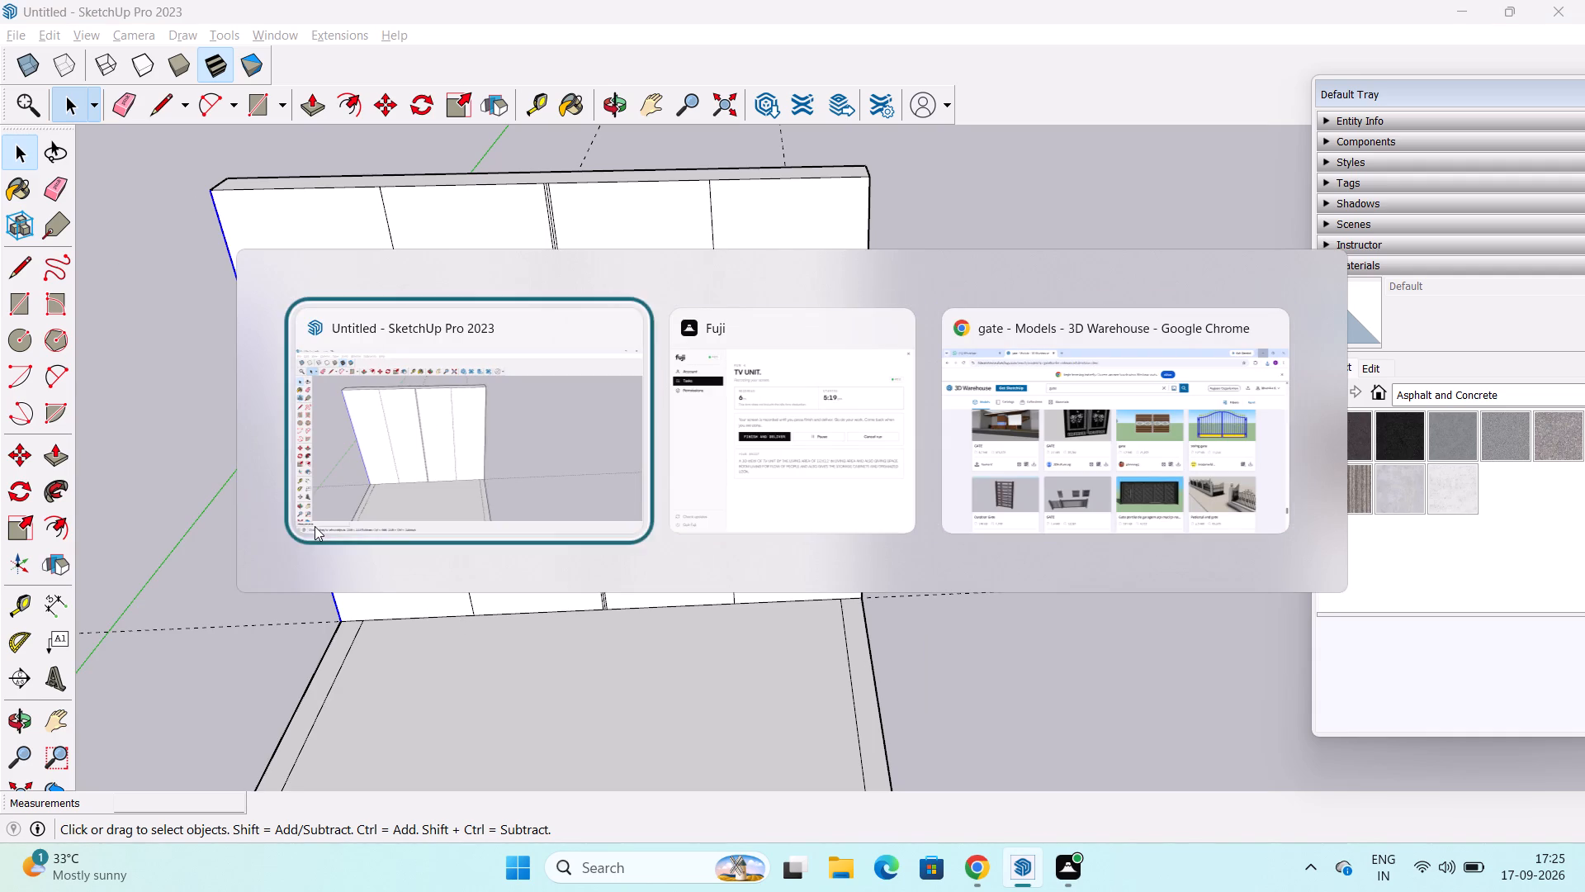
key(m)
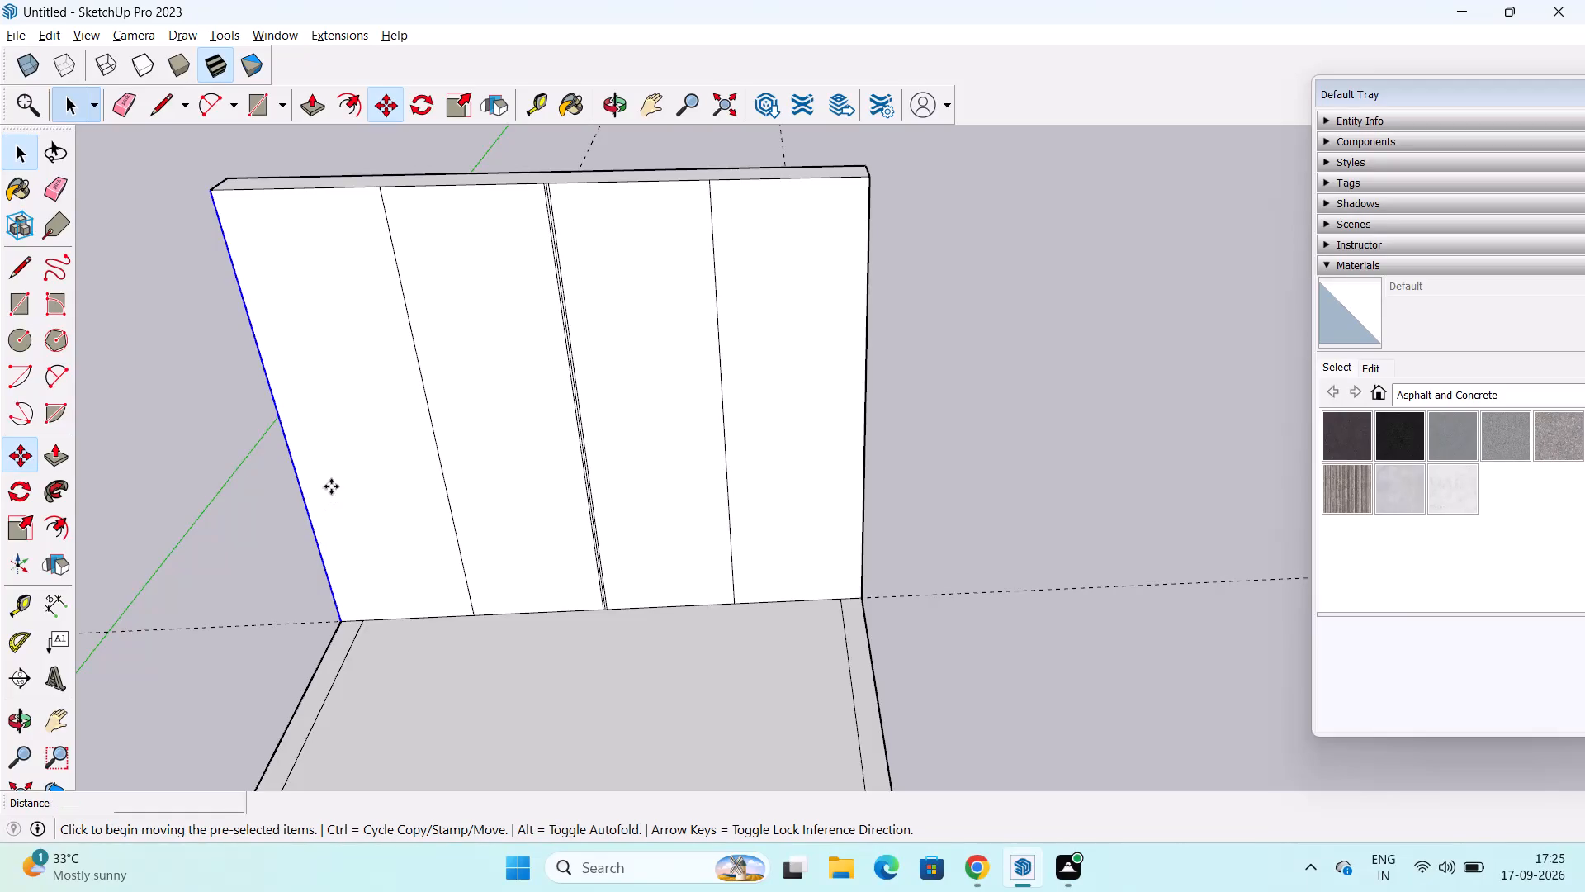
click(341, 624)
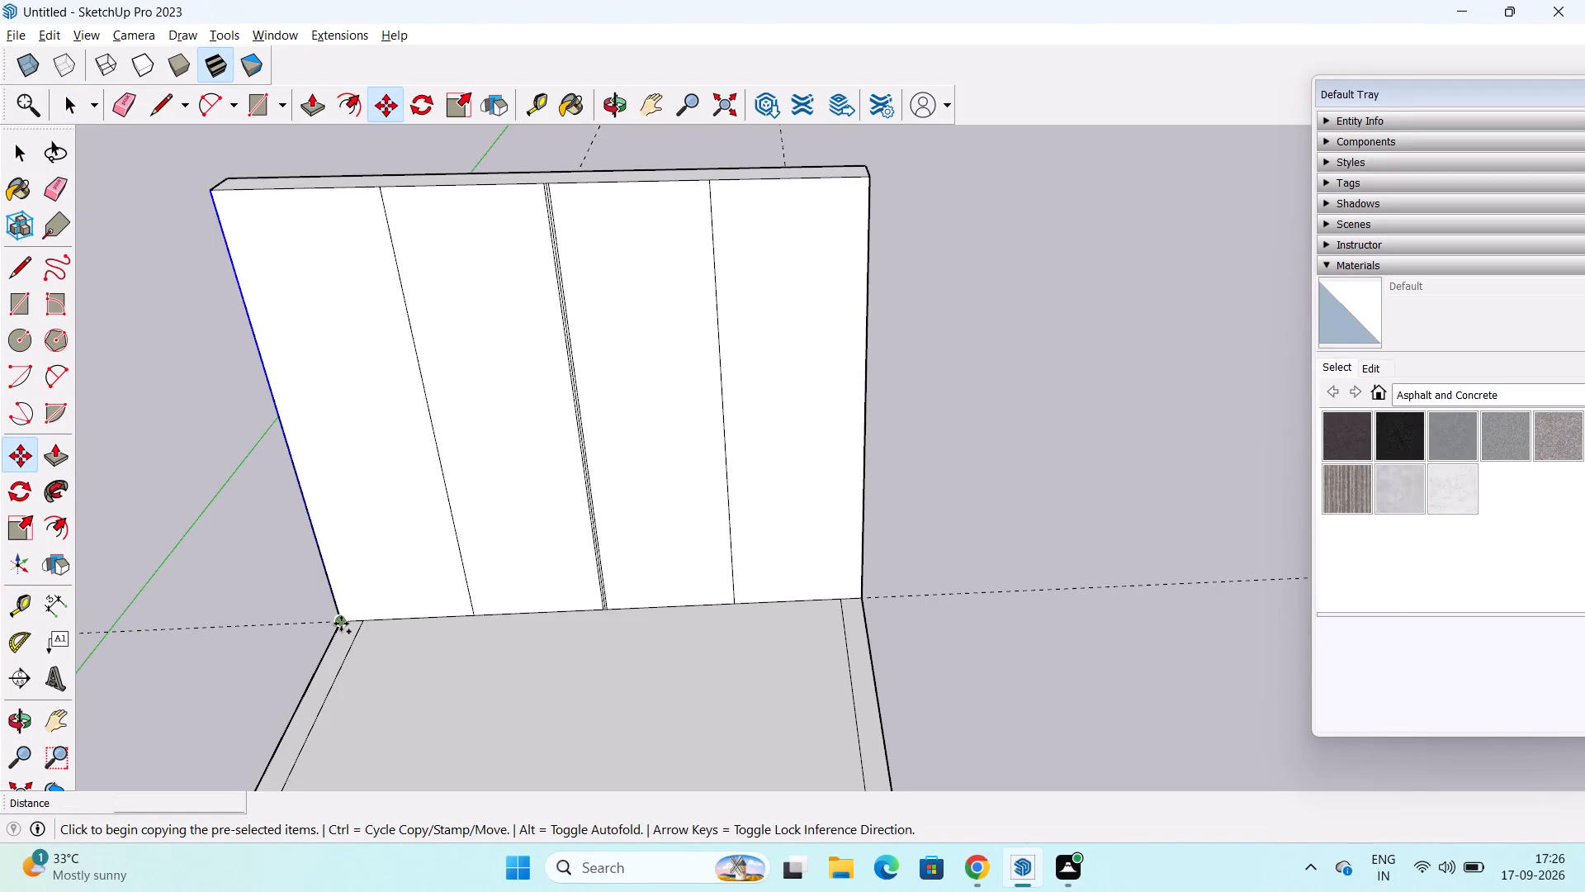
click(363, 626)
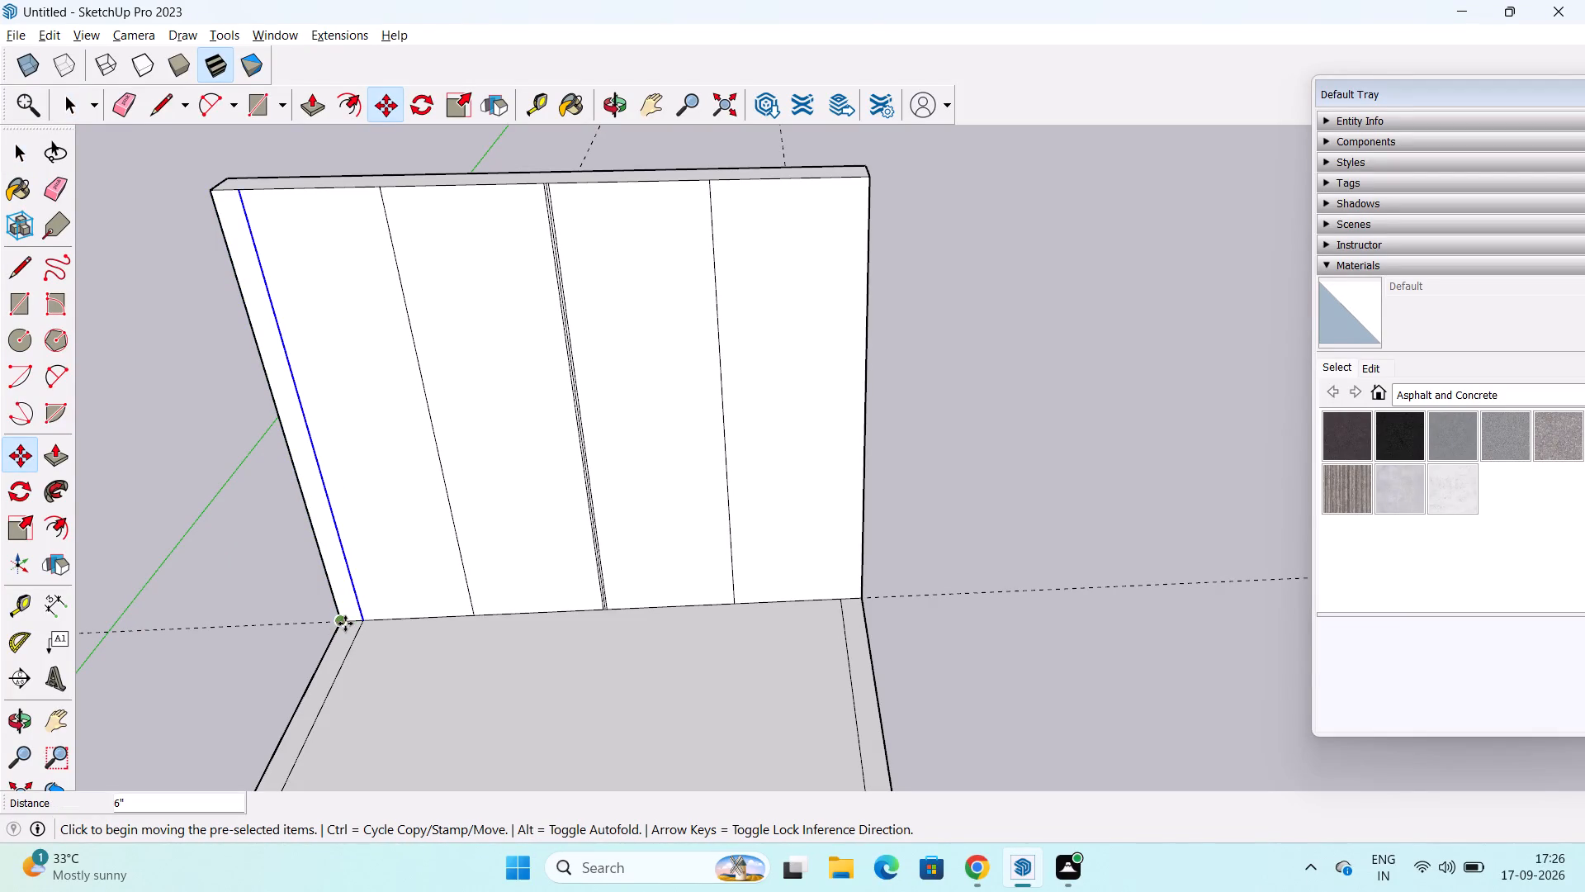
Copy the new vertical line 11' to the right, to the end of the slab's right strip line.
click(361, 619)
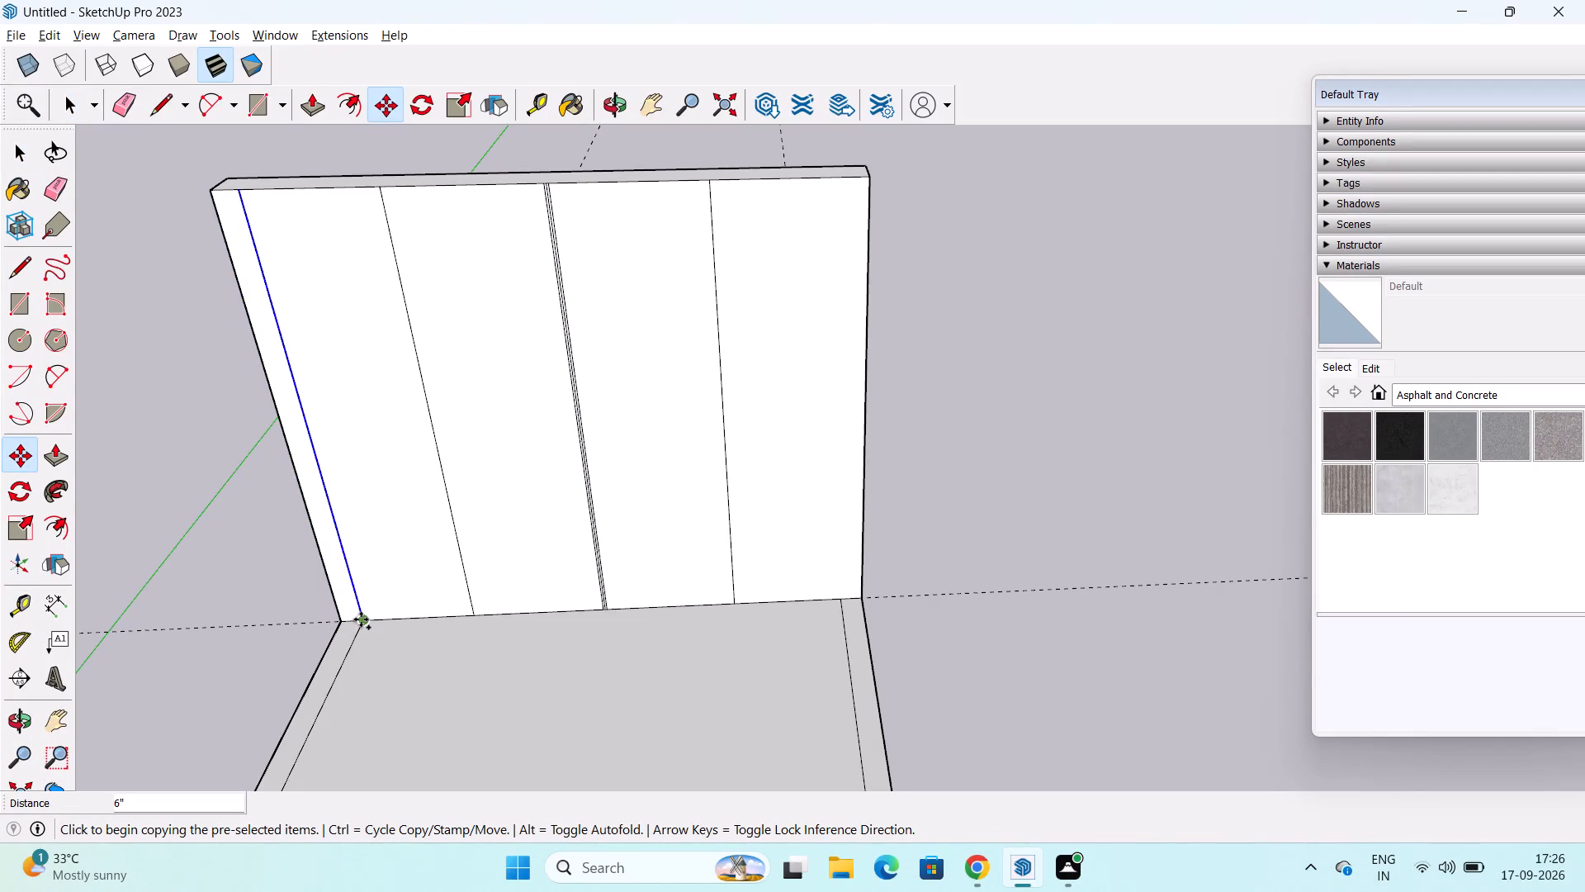
click(842, 605)
key(space)
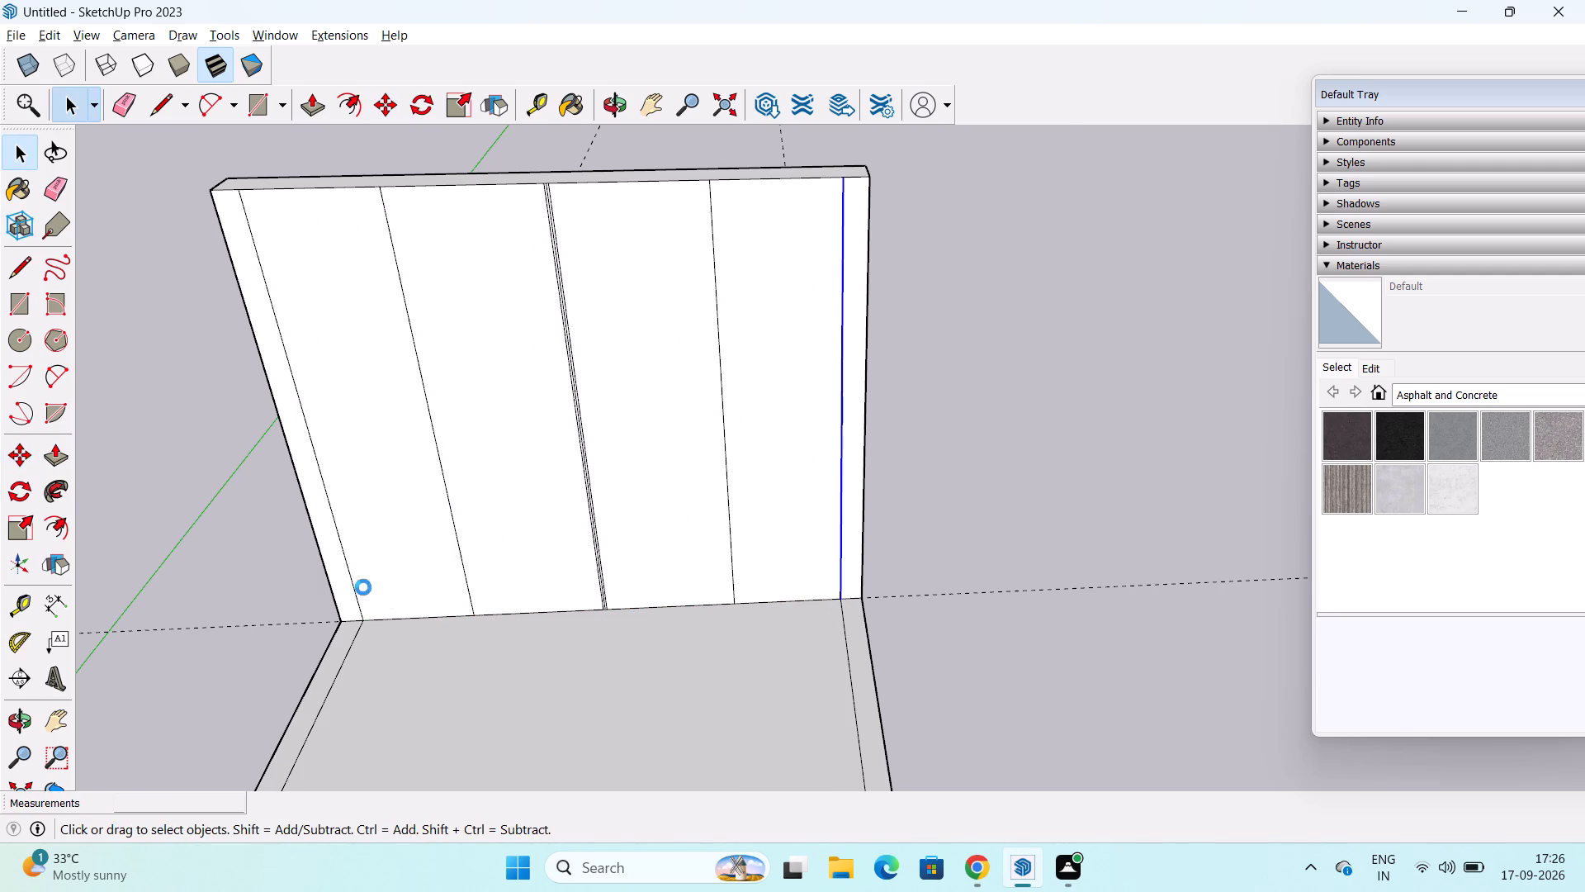
Copy the 6" offset line at the wall's left side 2' 6" right to the next panel line, dividing the span into 10 equal spaces.
scroll(363, 586, up, 4)
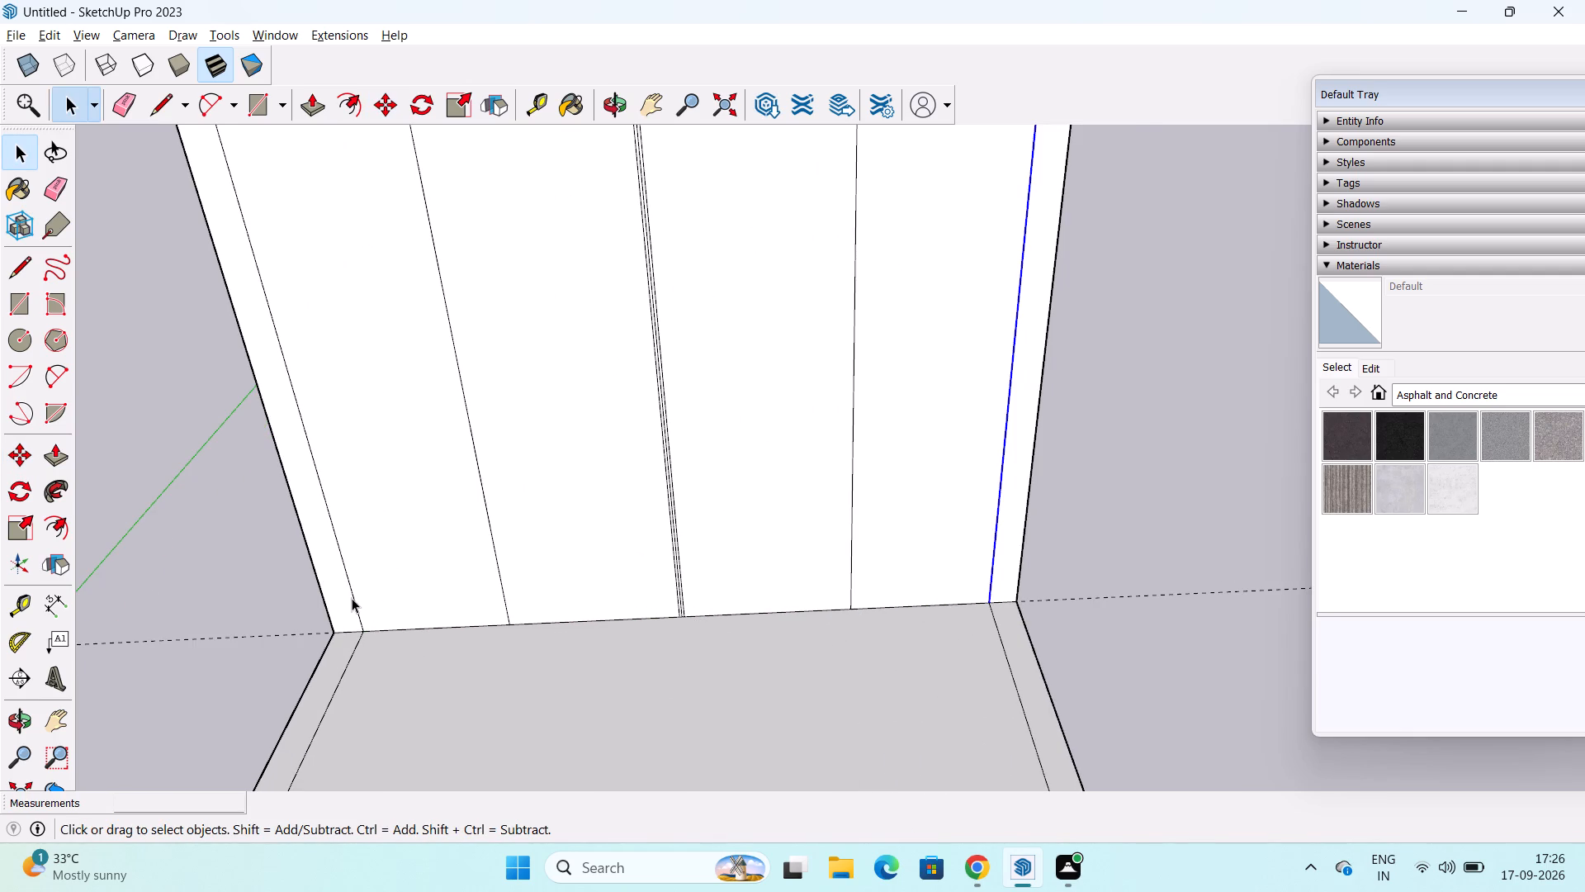
click(352, 598)
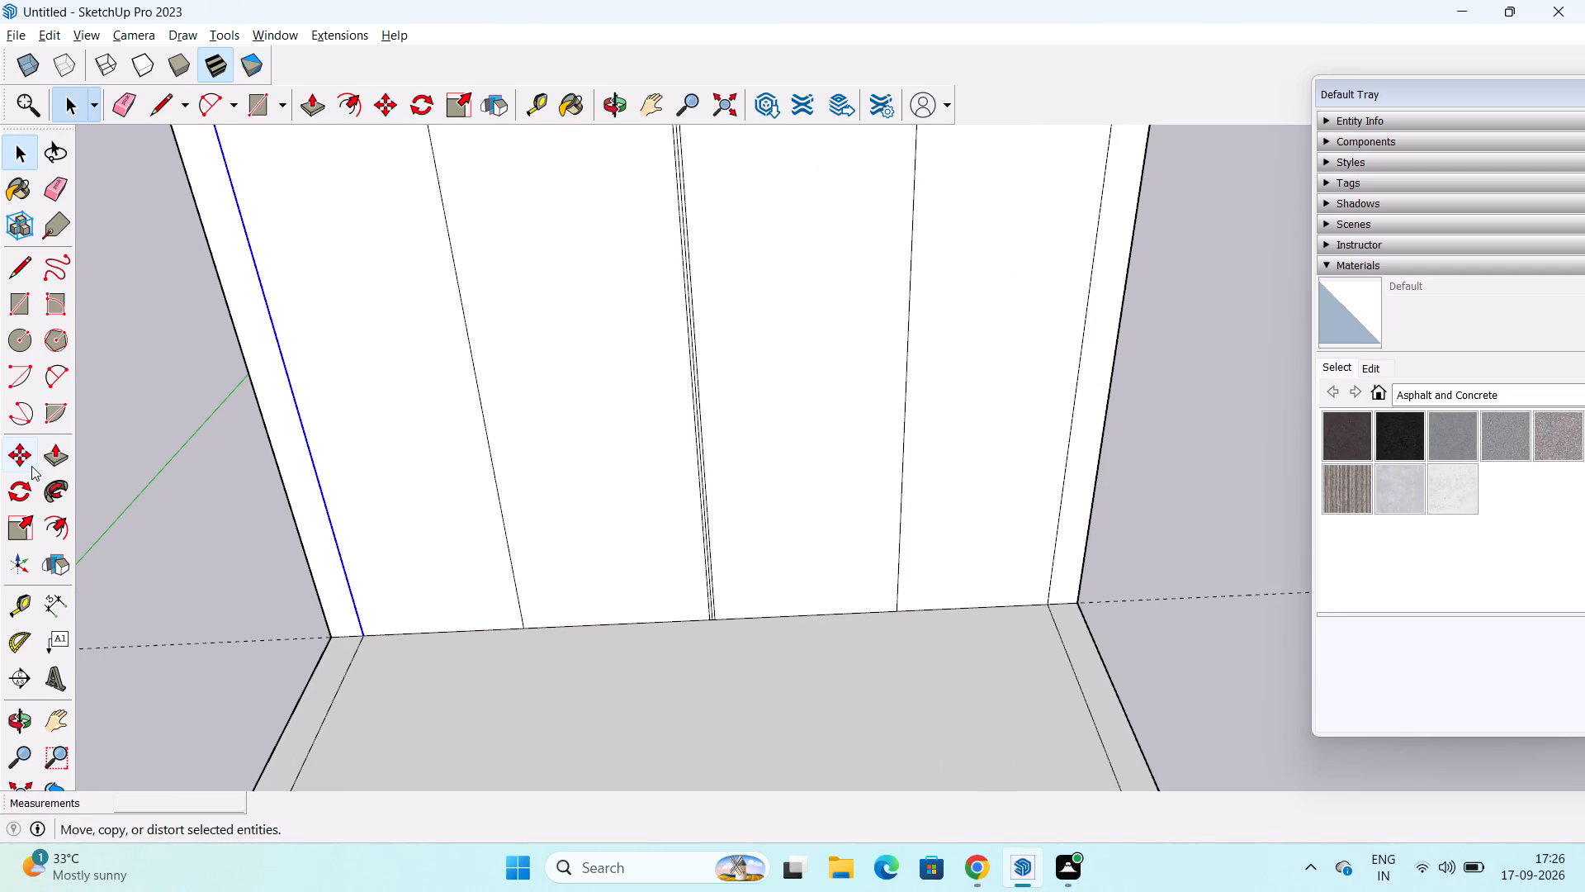
click(20, 453)
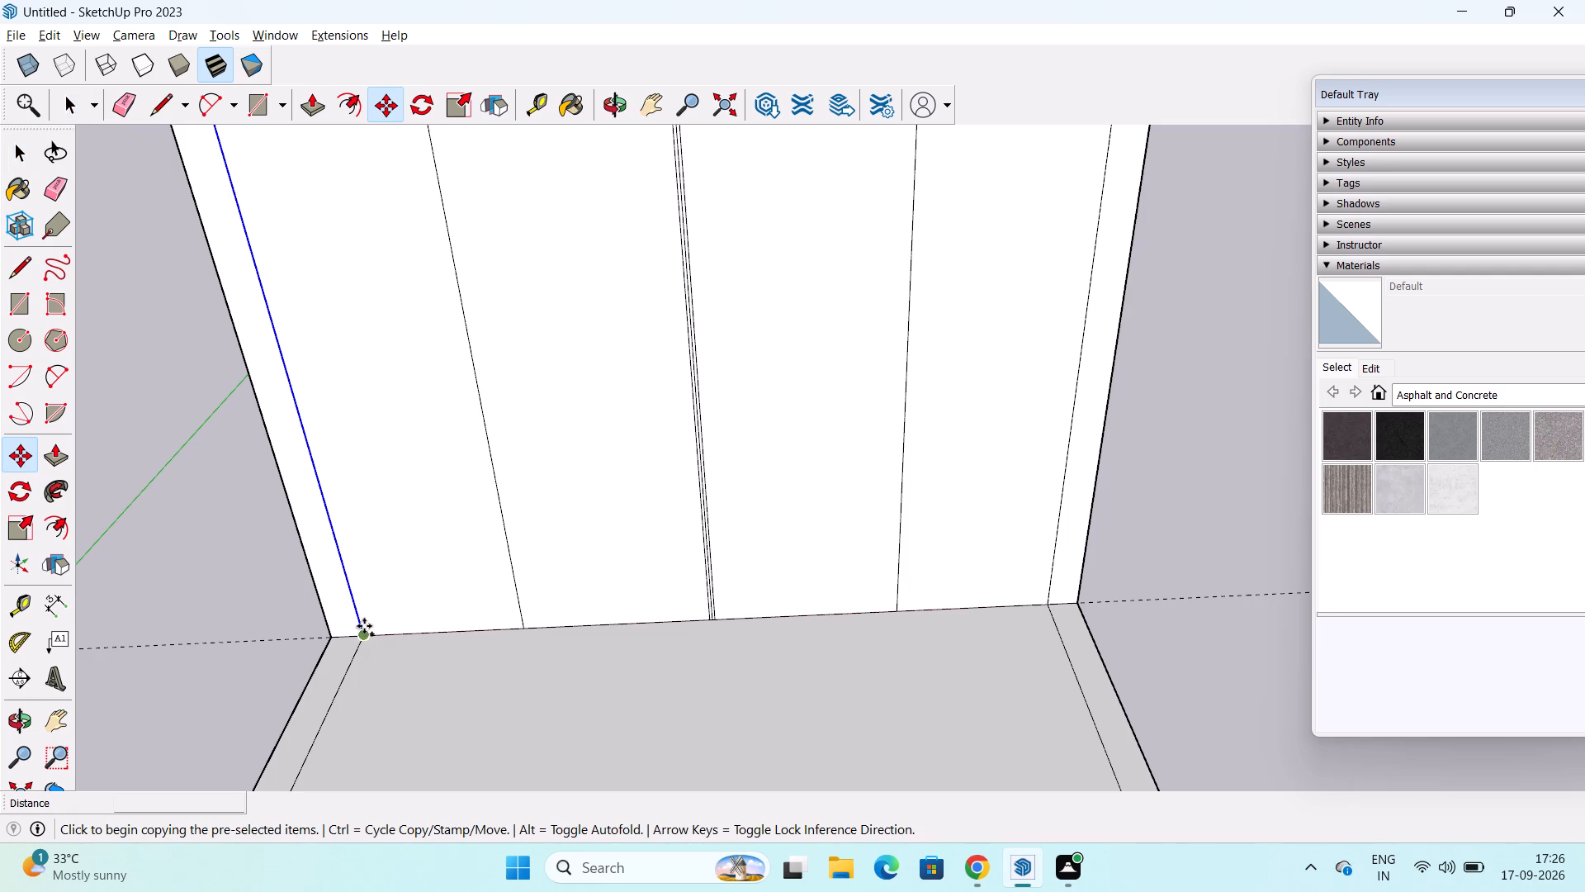
click(364, 630)
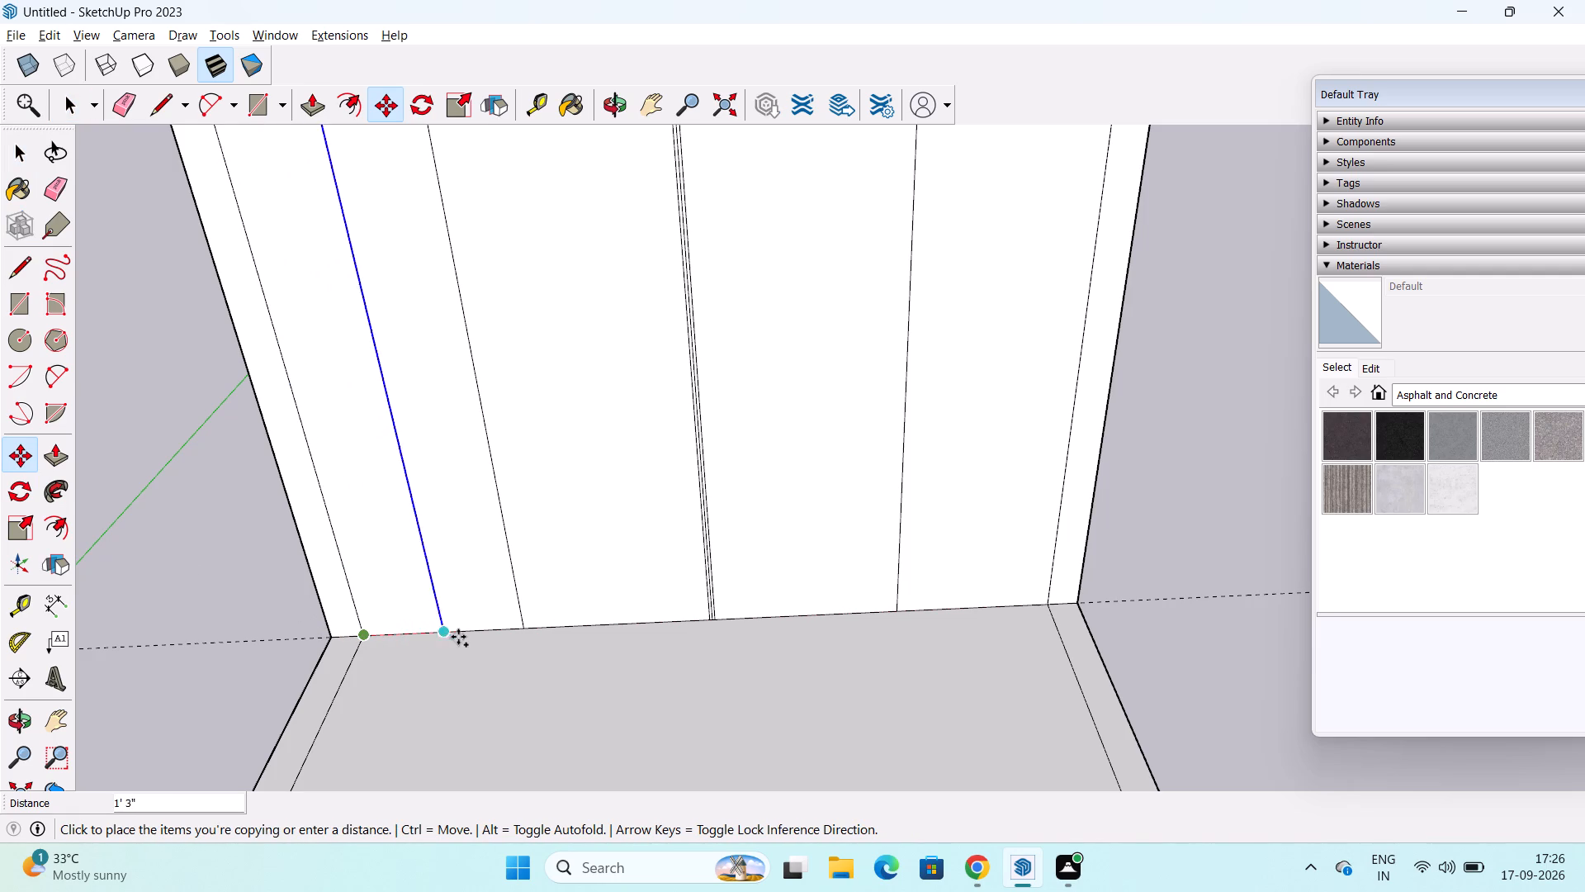
click(523, 634)
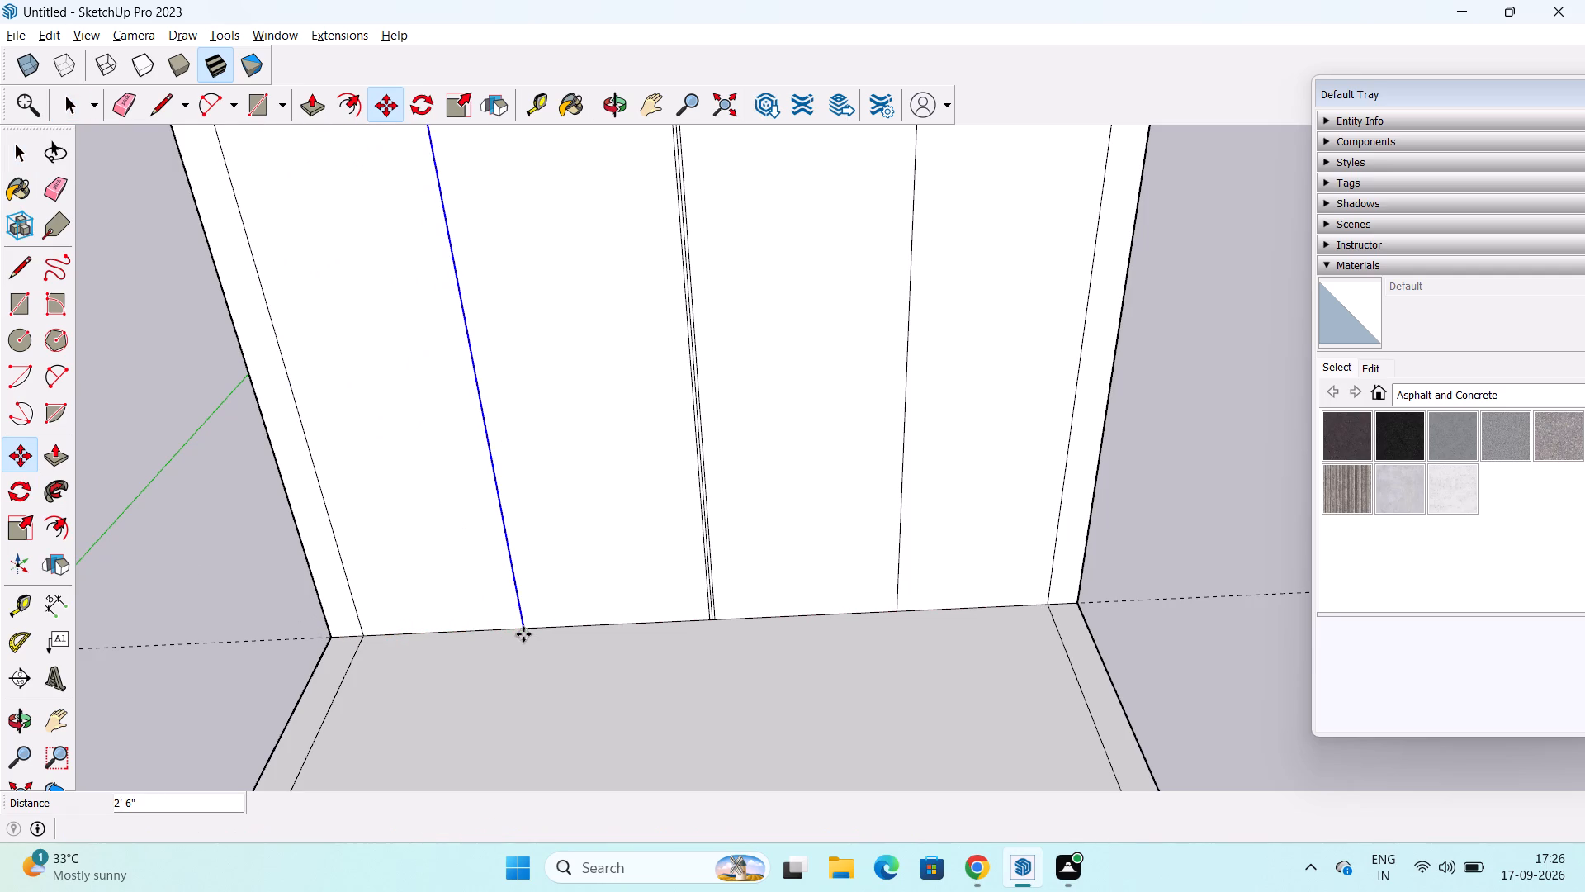
text(/10)
key(Return)
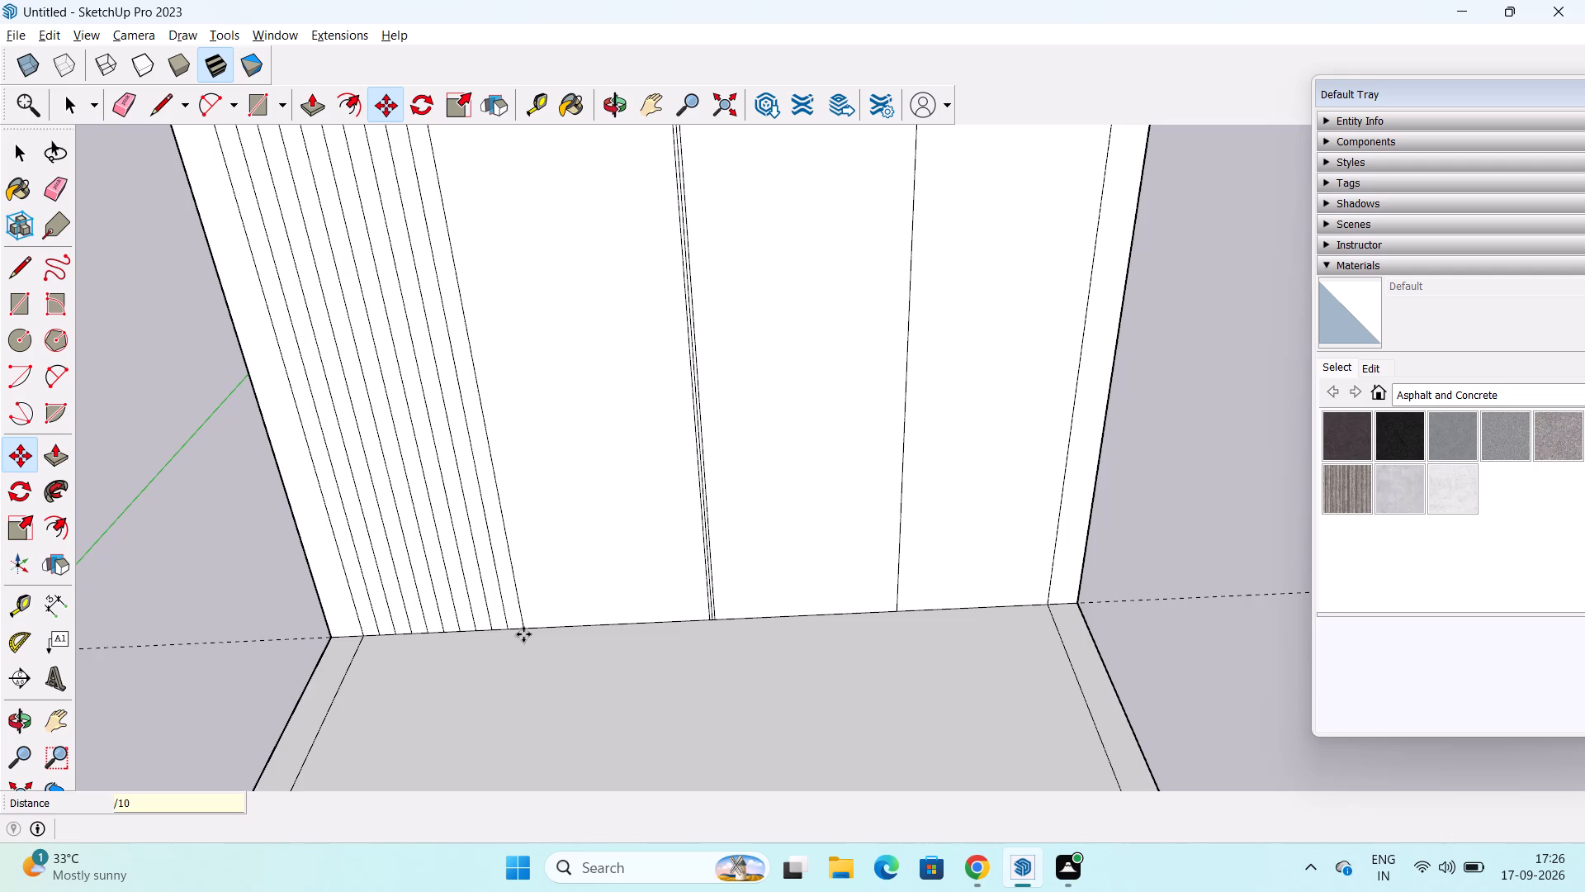
Change the division of the back wall's left slat span to 15 equal spaces.
text(15)
key(BackSpace)
key(BackSpace)
text(/15)
key(Return)
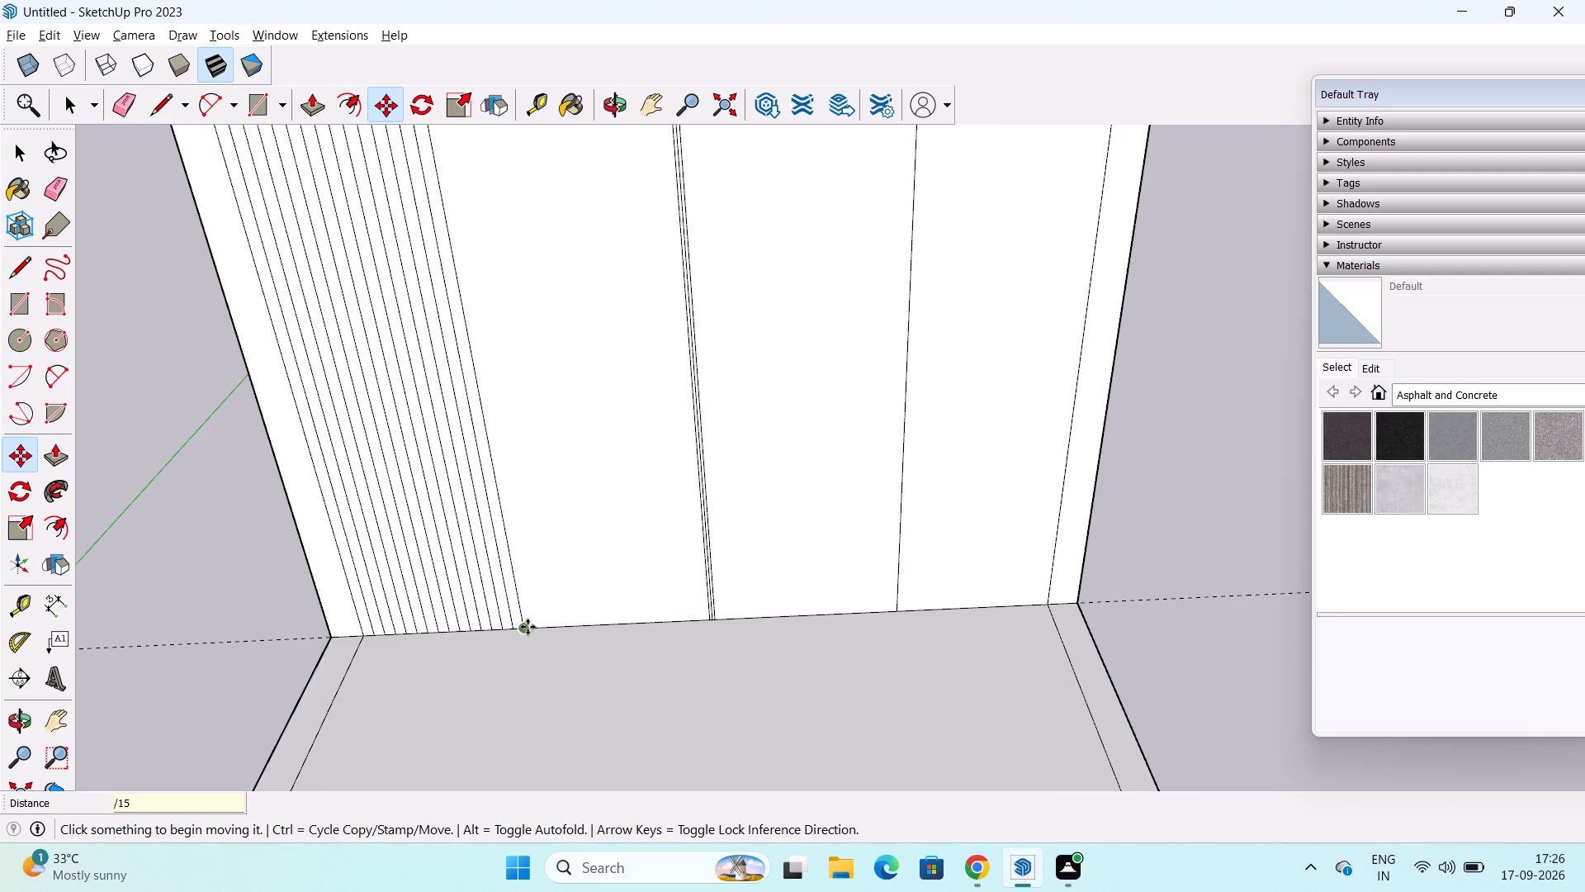
Copy the wall's right panel line 2' 6" right to the 6" side strip line, dividing the span into 15 equal spaces.
scroll(528, 627, down, 5)
middle_drag(528, 627, 533, 467)
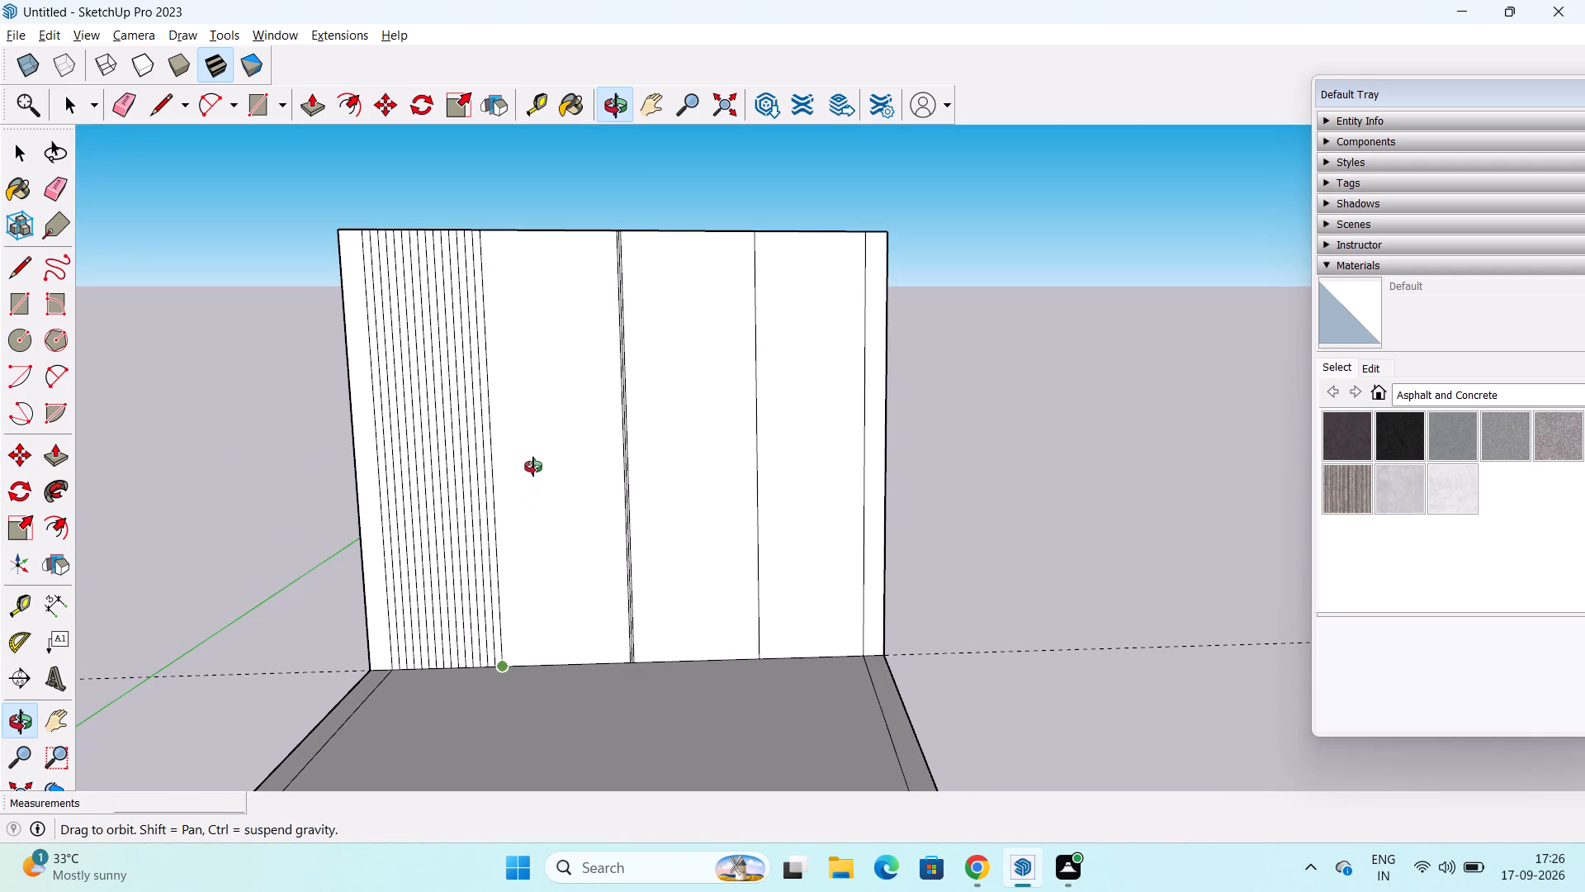
middle_drag(533, 467, 534, 487)
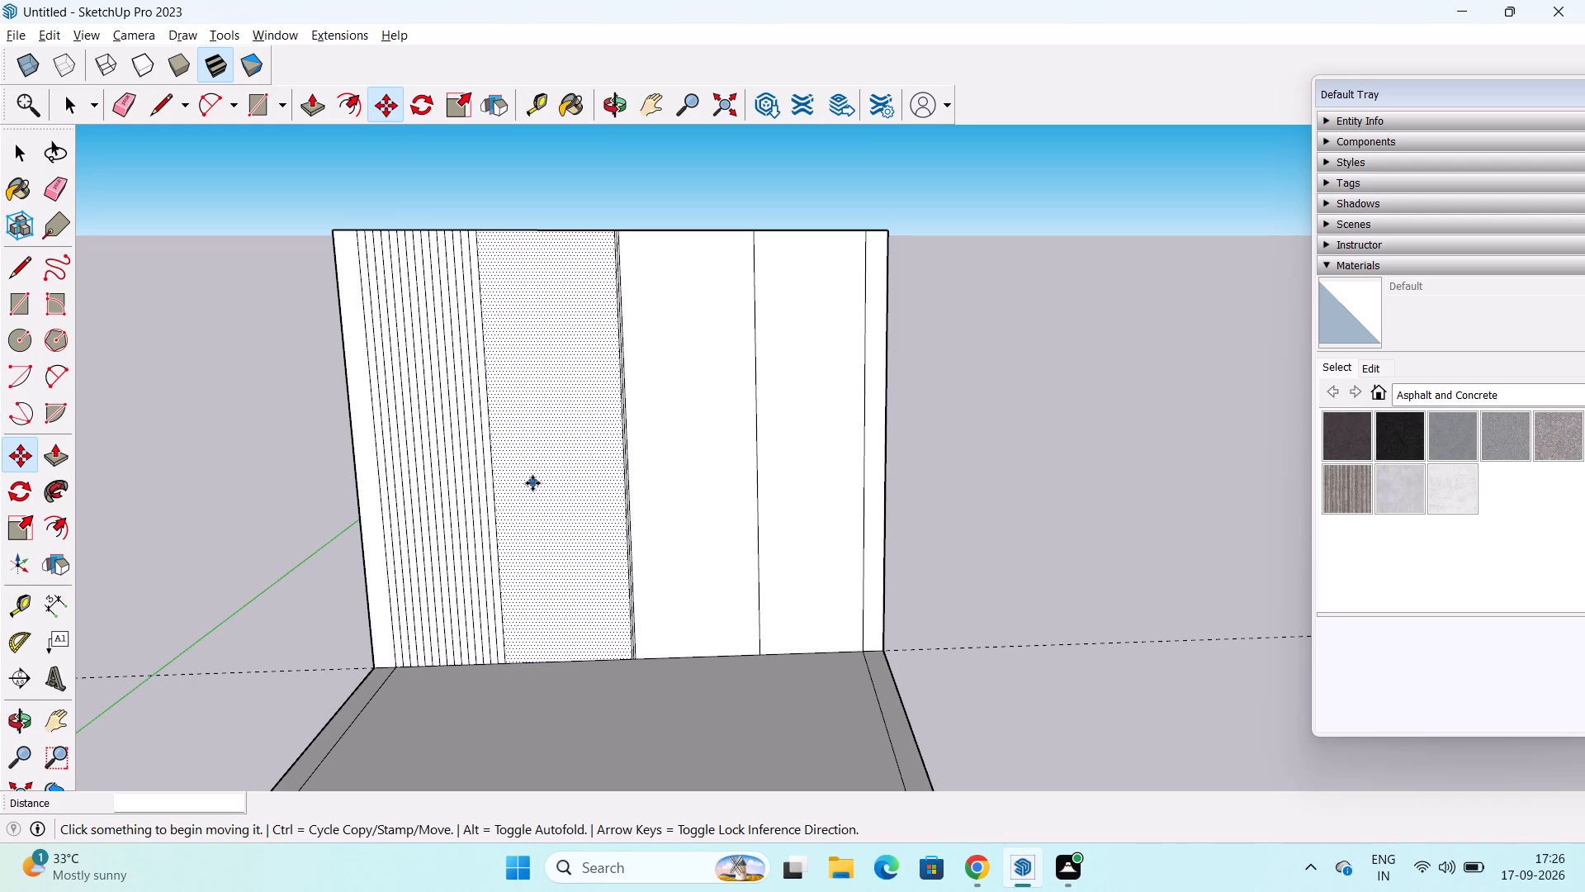
key(space)
click(758, 634)
key(m)
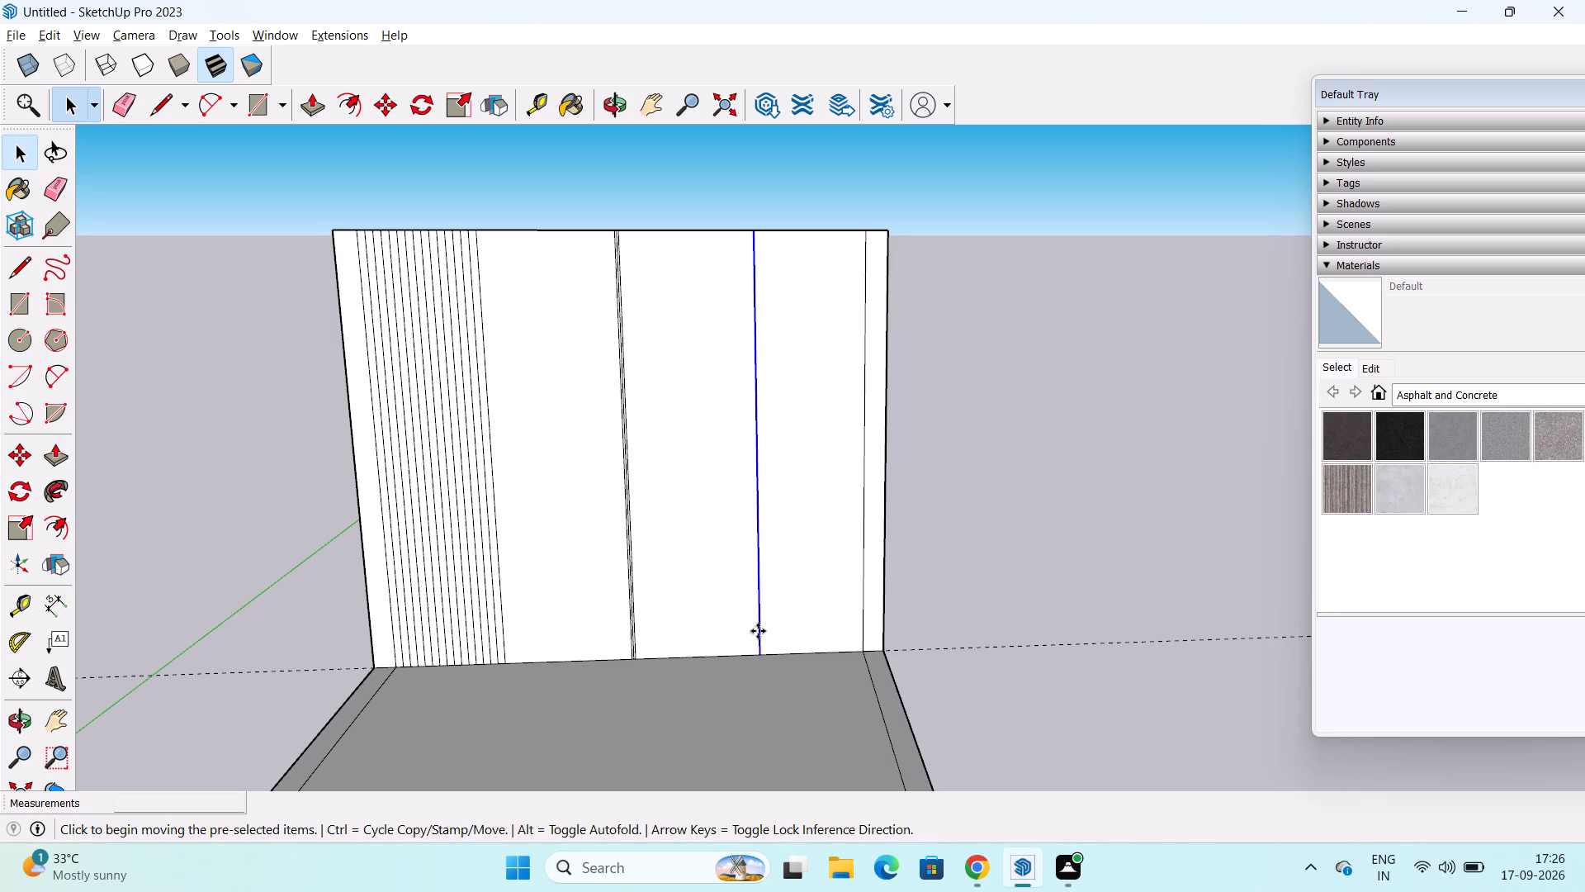
click(757, 655)
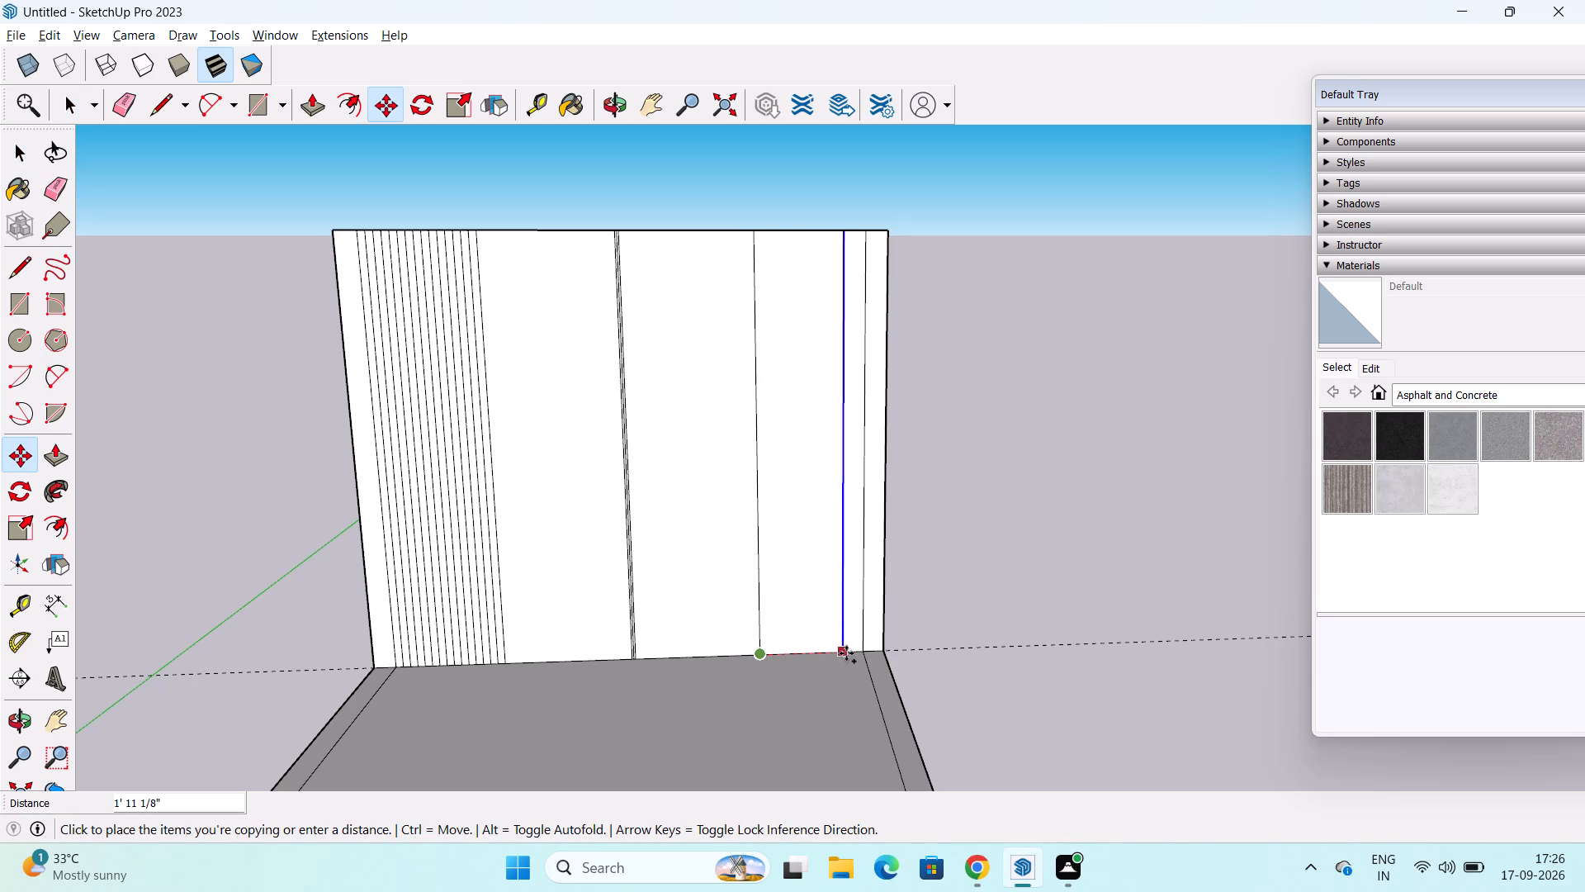
click(860, 652)
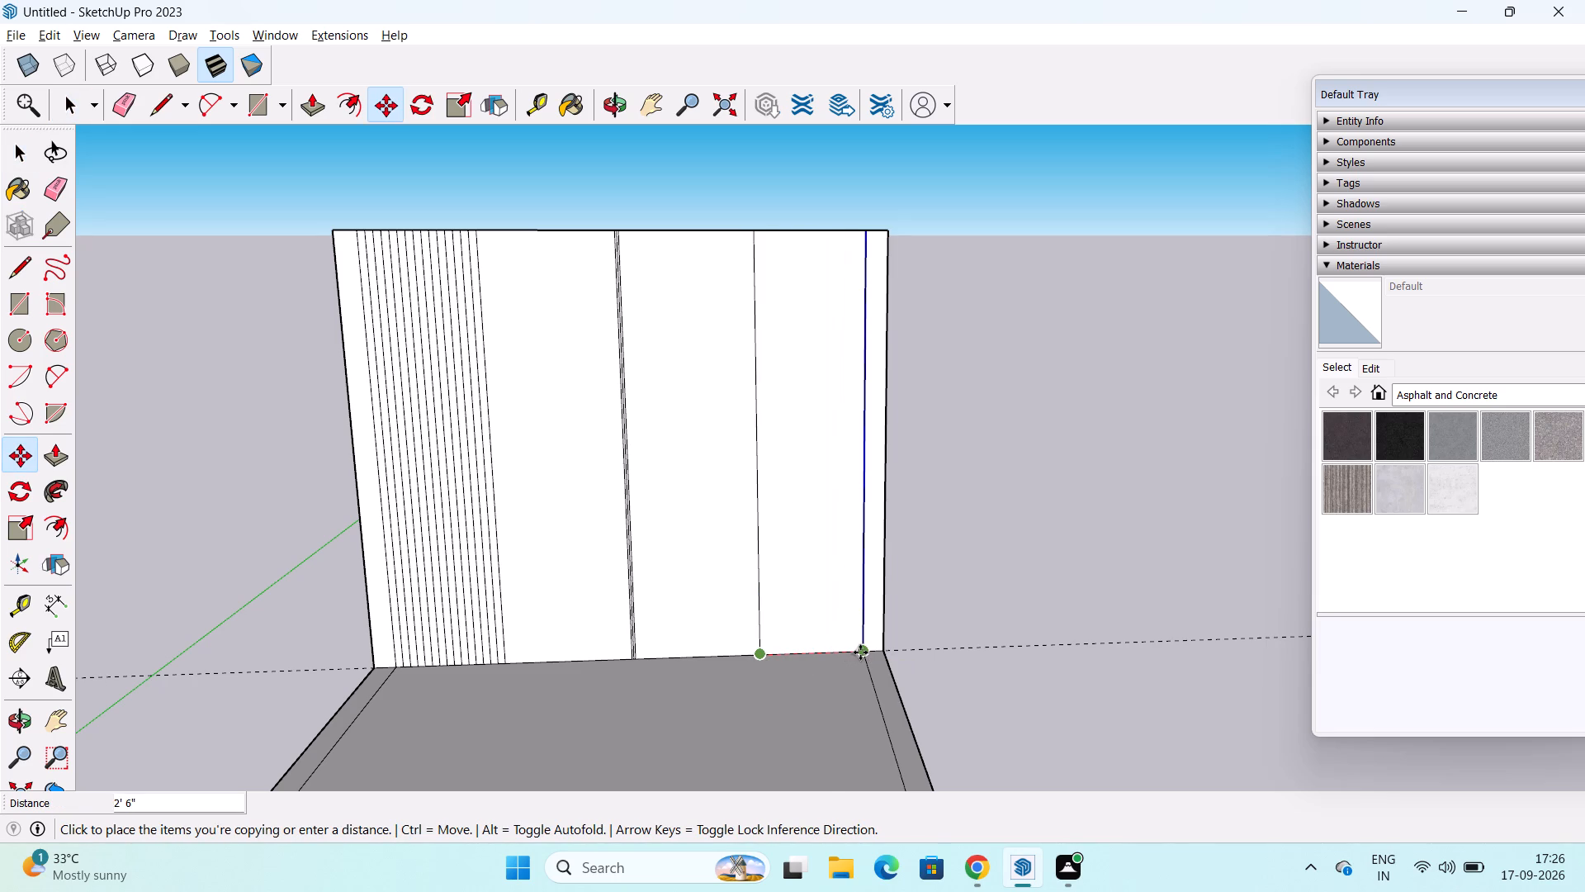
text(/15)
key(Return)
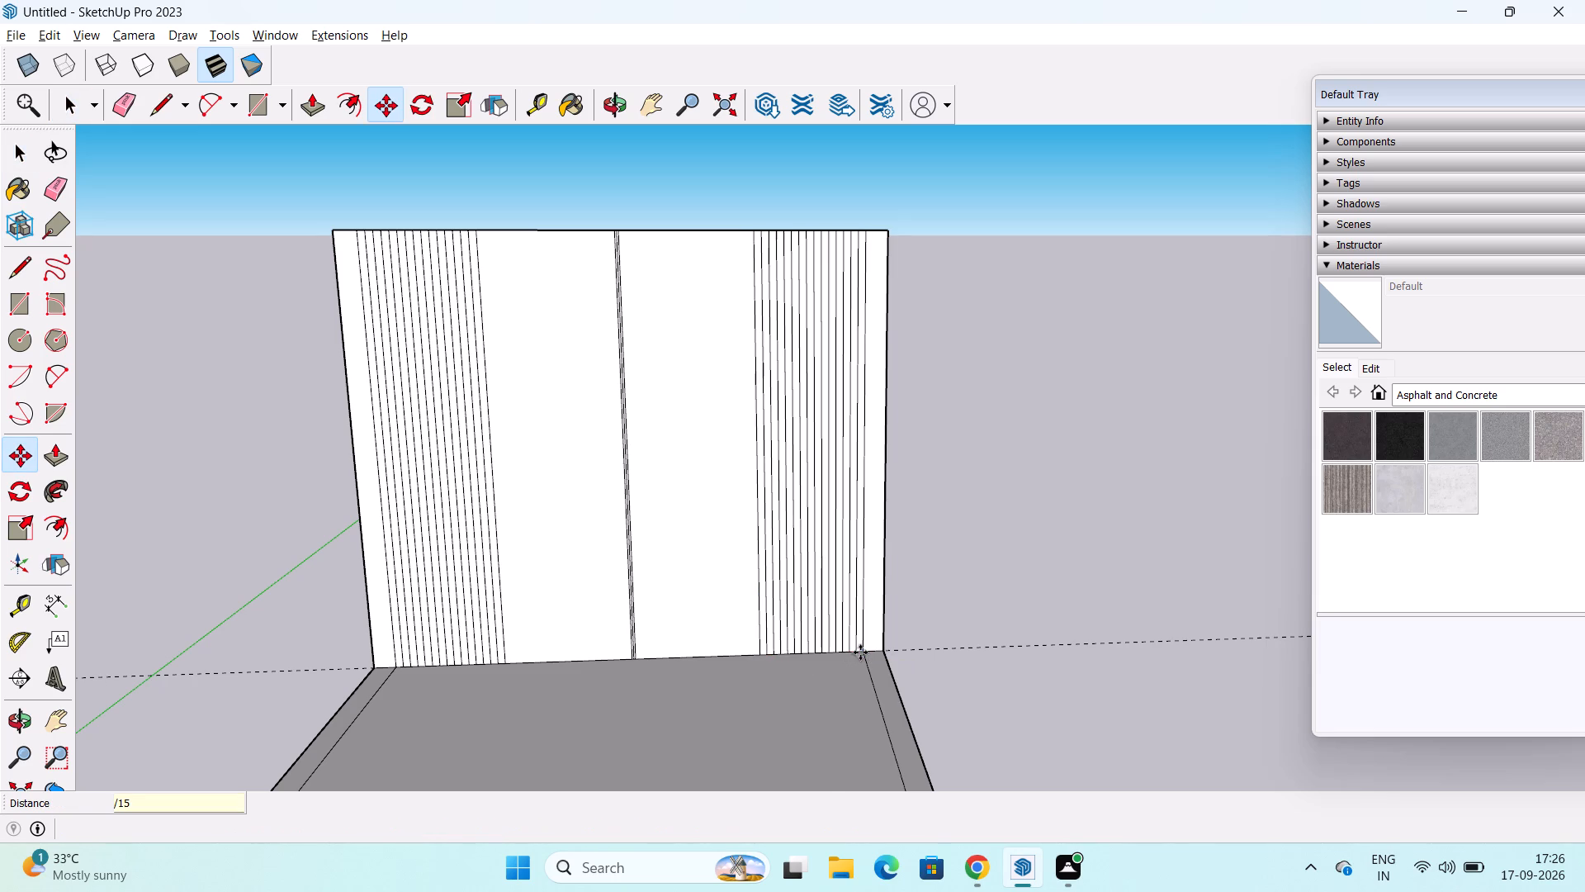
key(space)
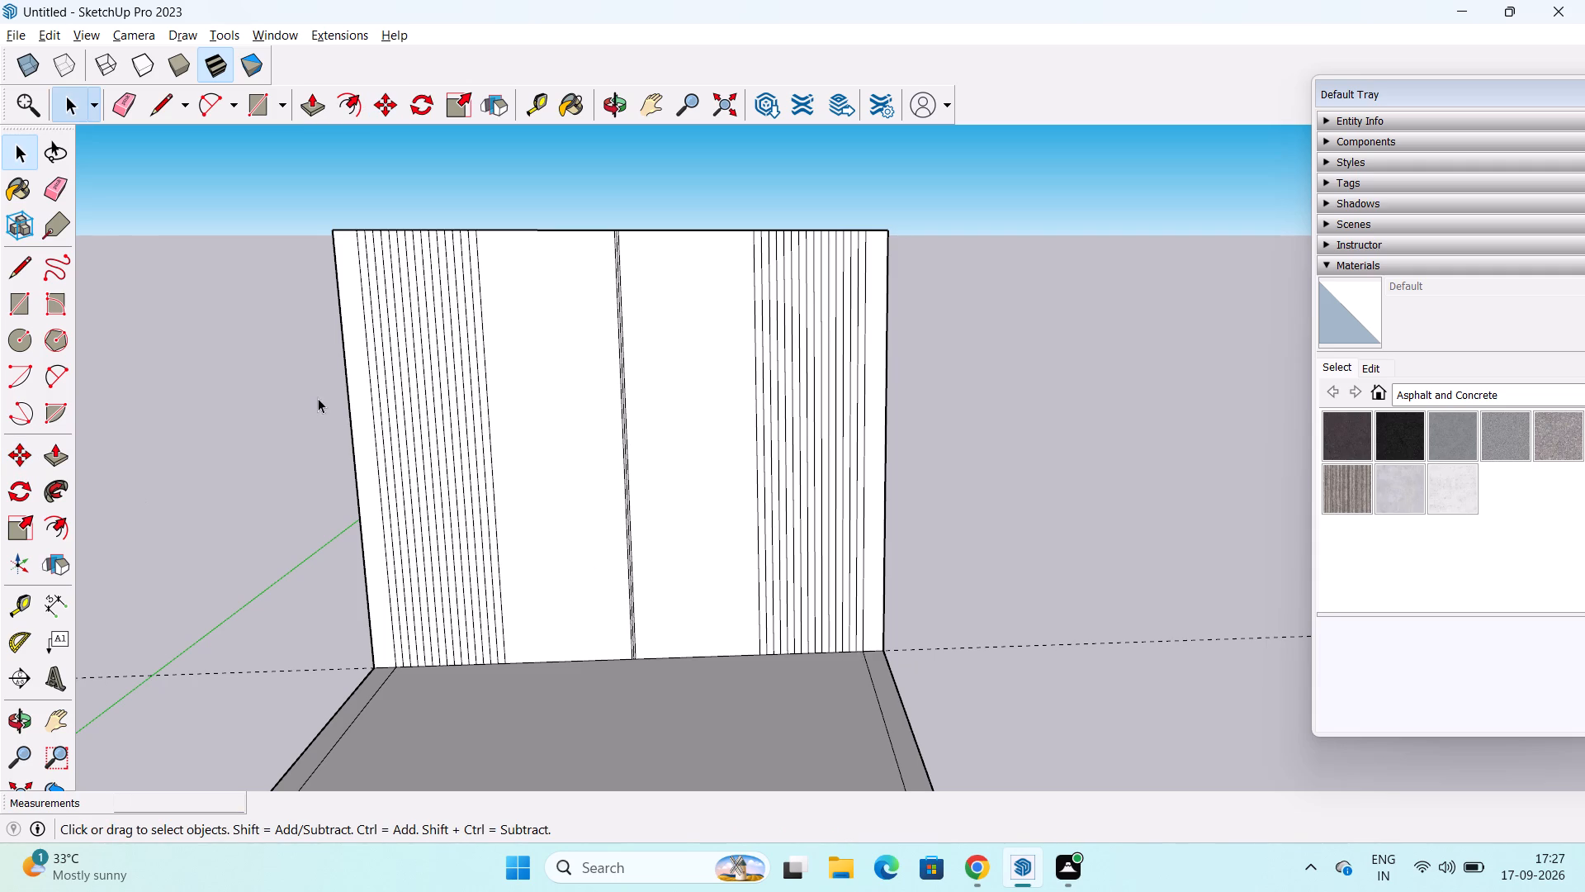
Extrude the innermost slat of the wall's left group forward by 1" with Push/Pull.
middle_drag(452, 406, 490, 566)
scroll(475, 493, up, 1)
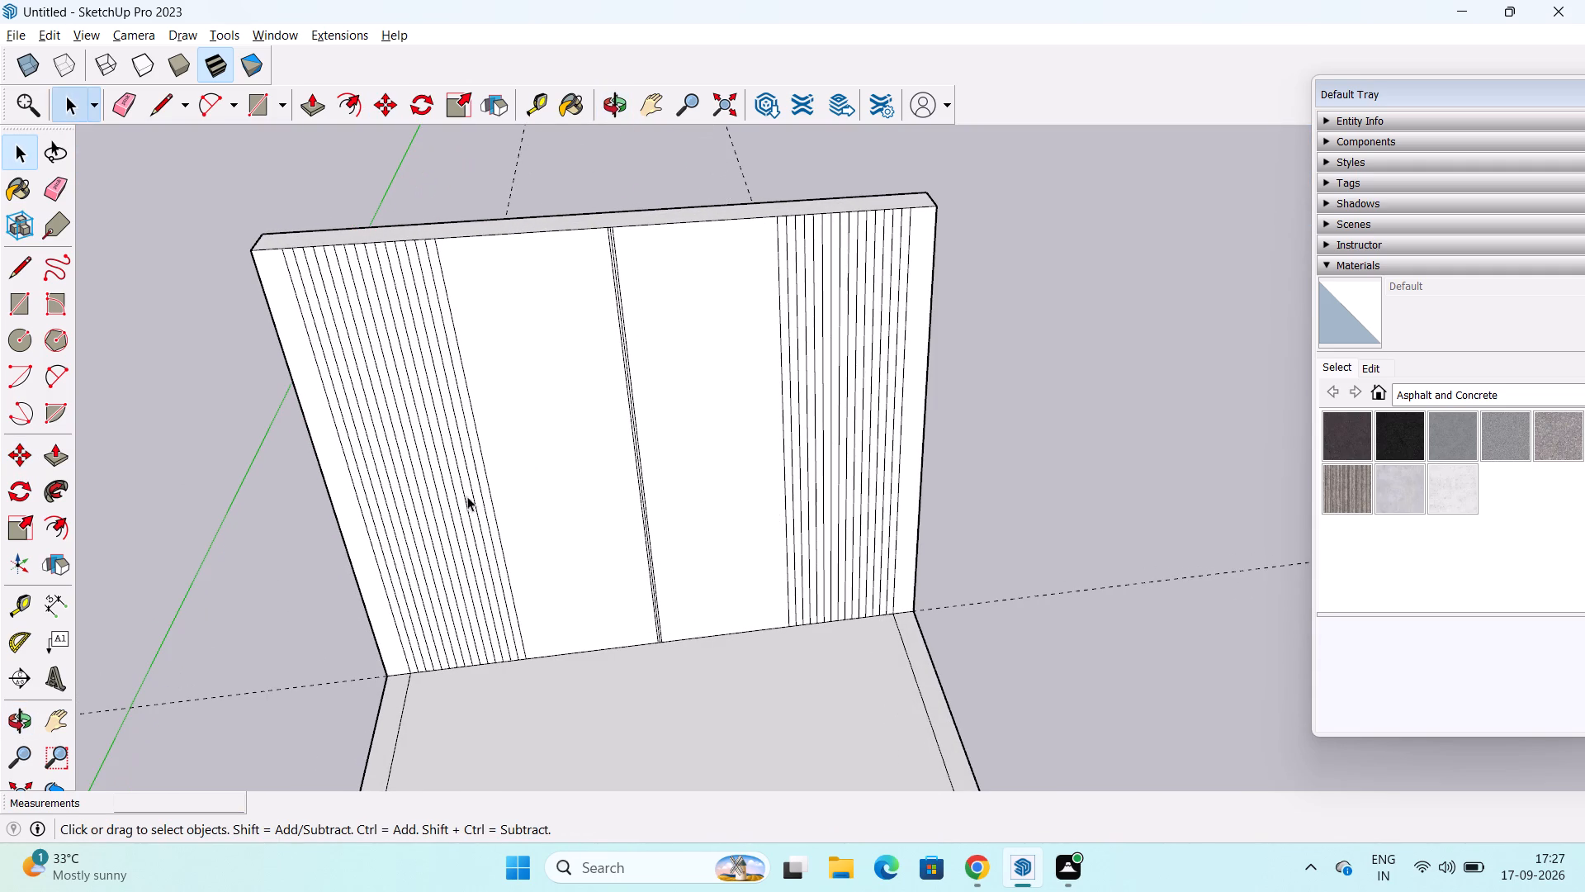
click(53, 446)
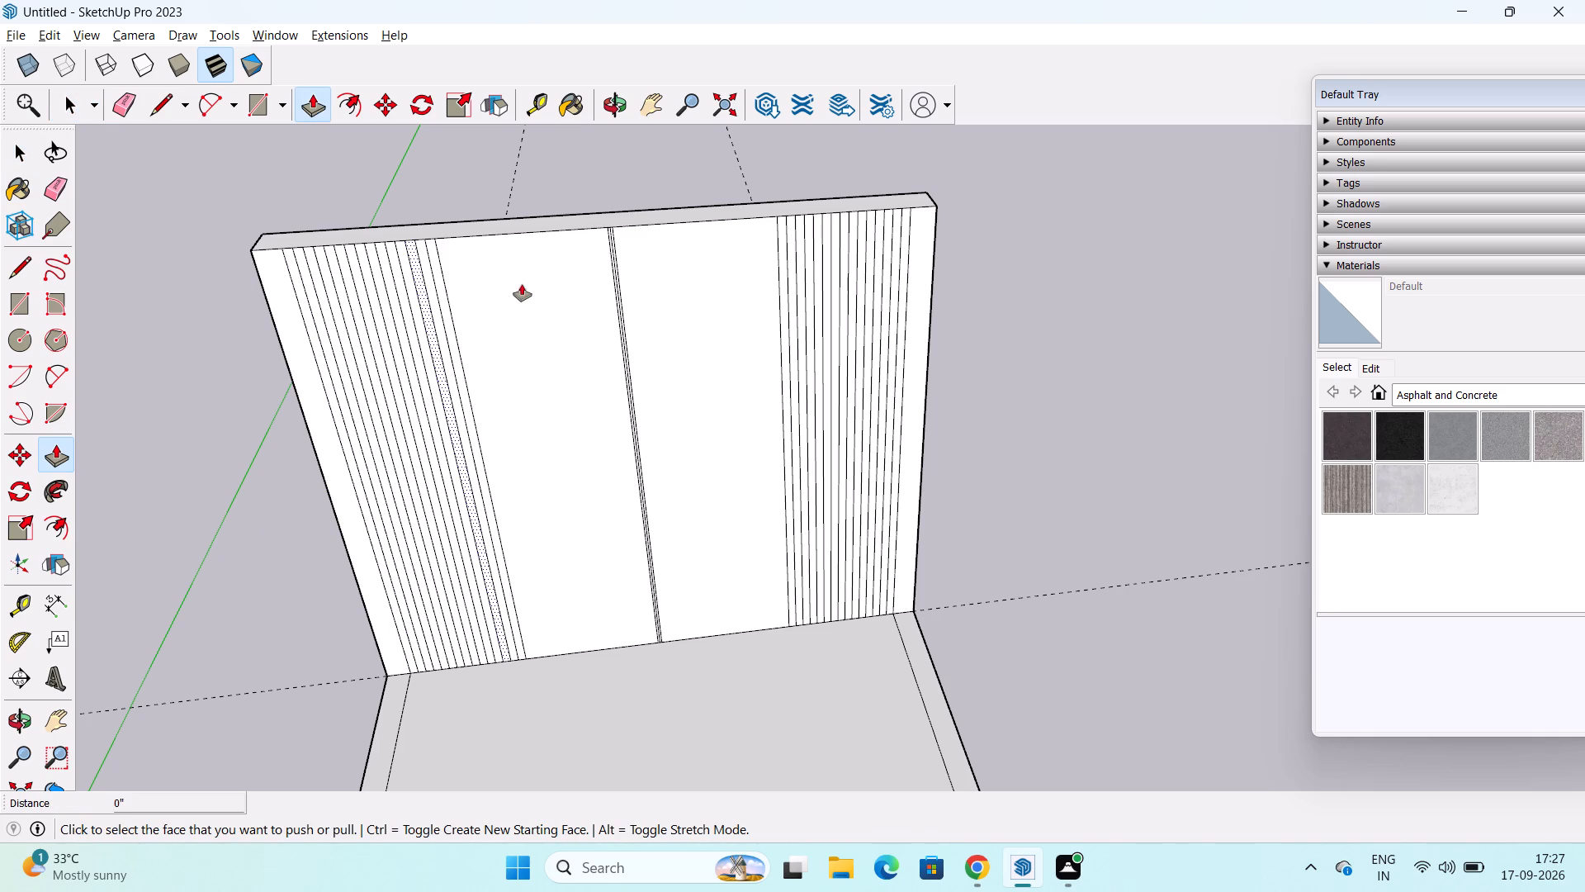
click(452, 358)
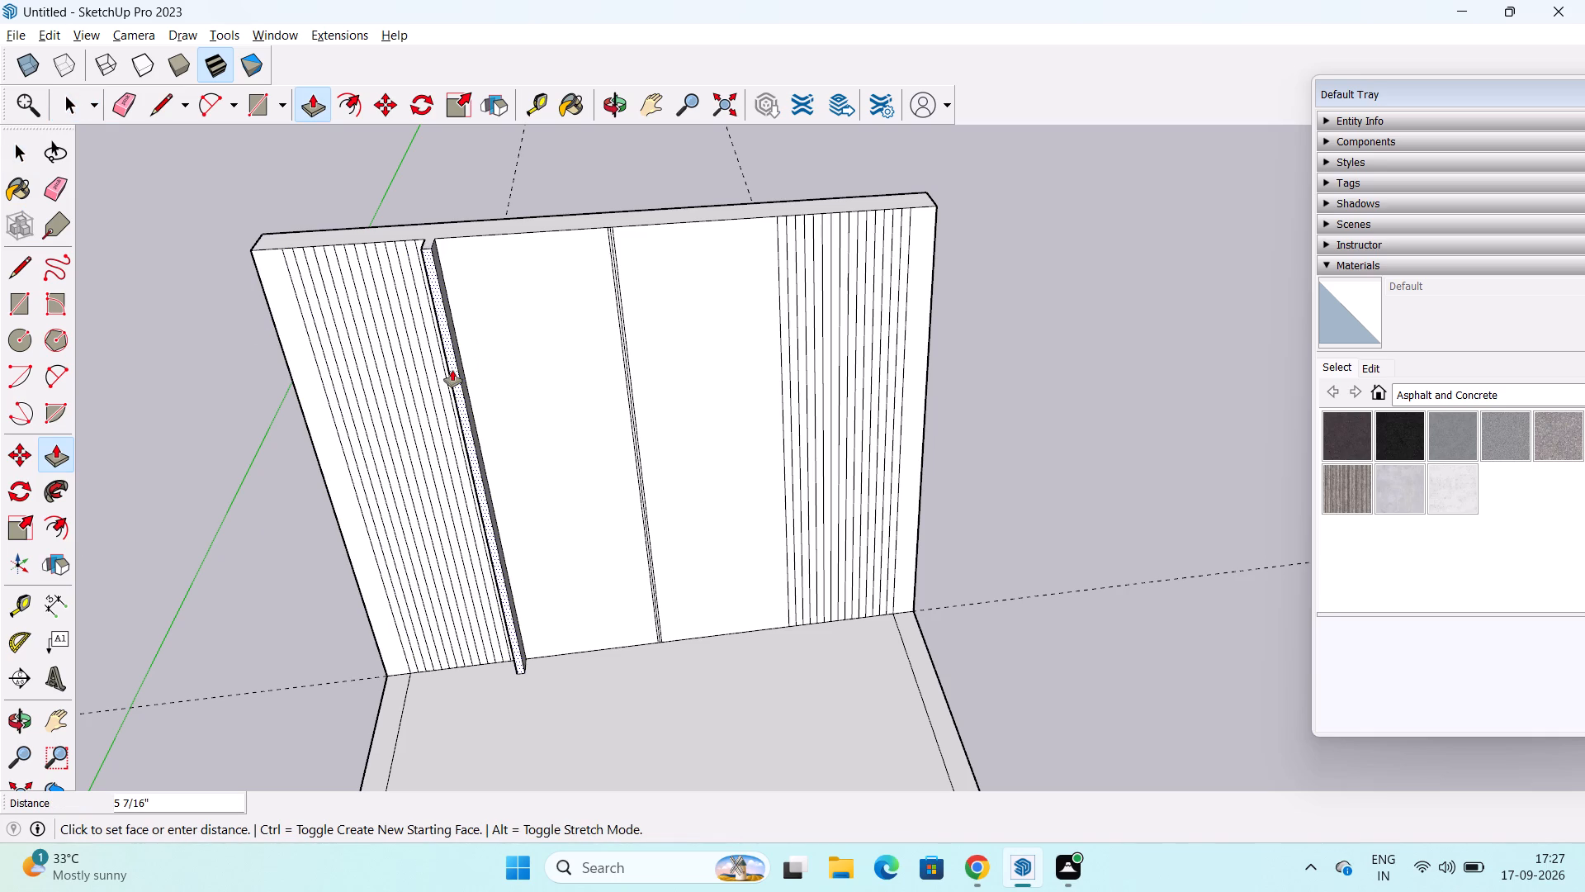
text(1")
key(Return)
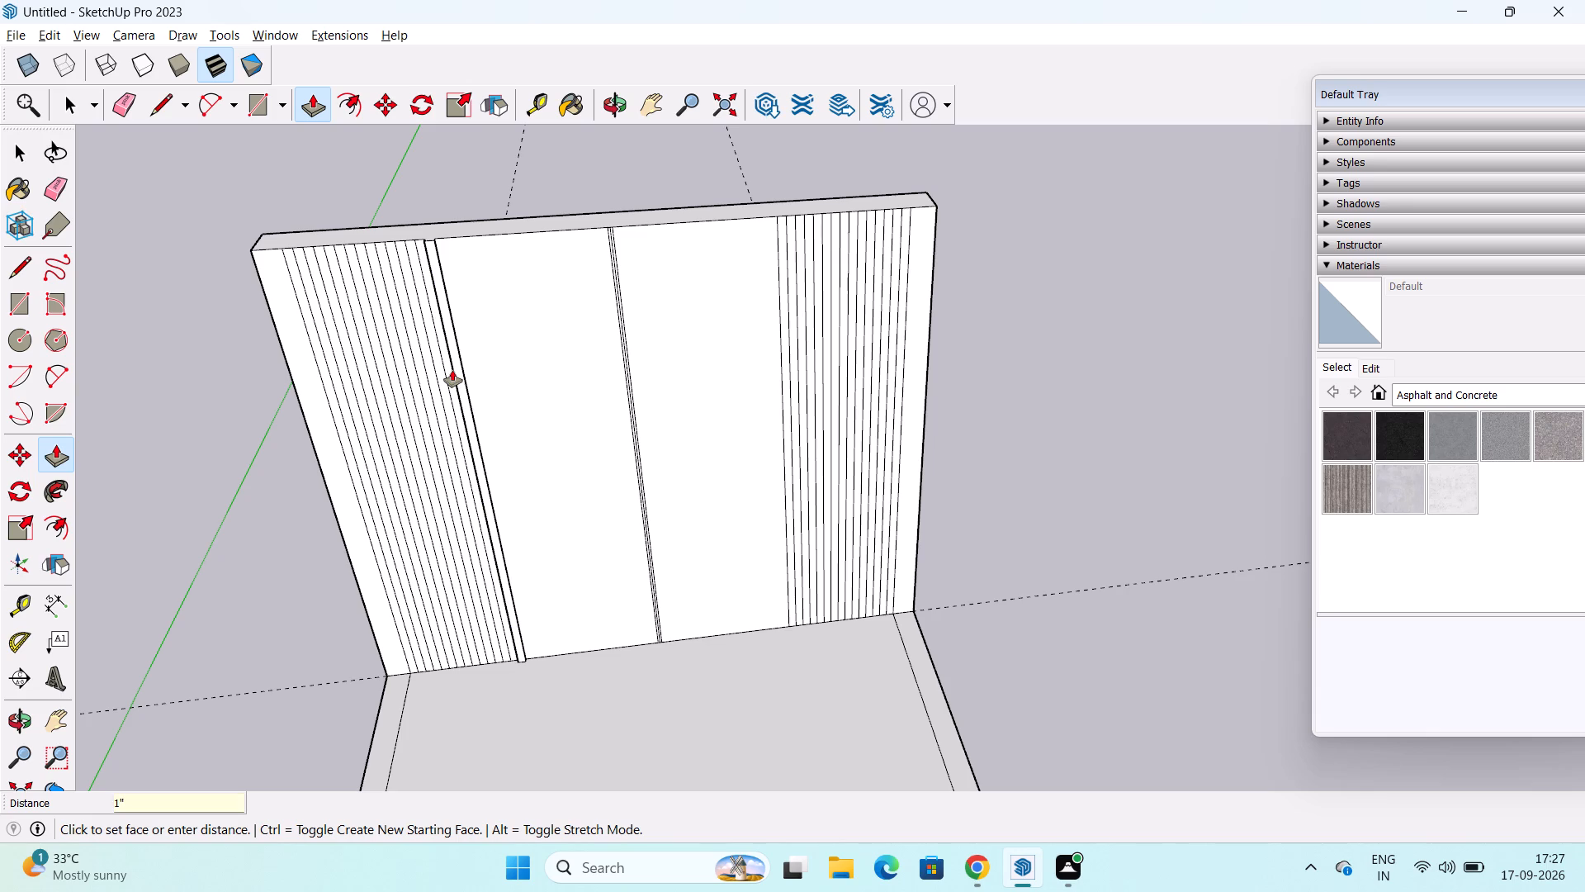
Repeat the 1" Push/Pull on every other slat across the rest of the left group, ending at the side strip line.
middle_drag(454, 407, 466, 287)
scroll(454, 407, up, 1)
middle_drag(442, 313, 390, 532)
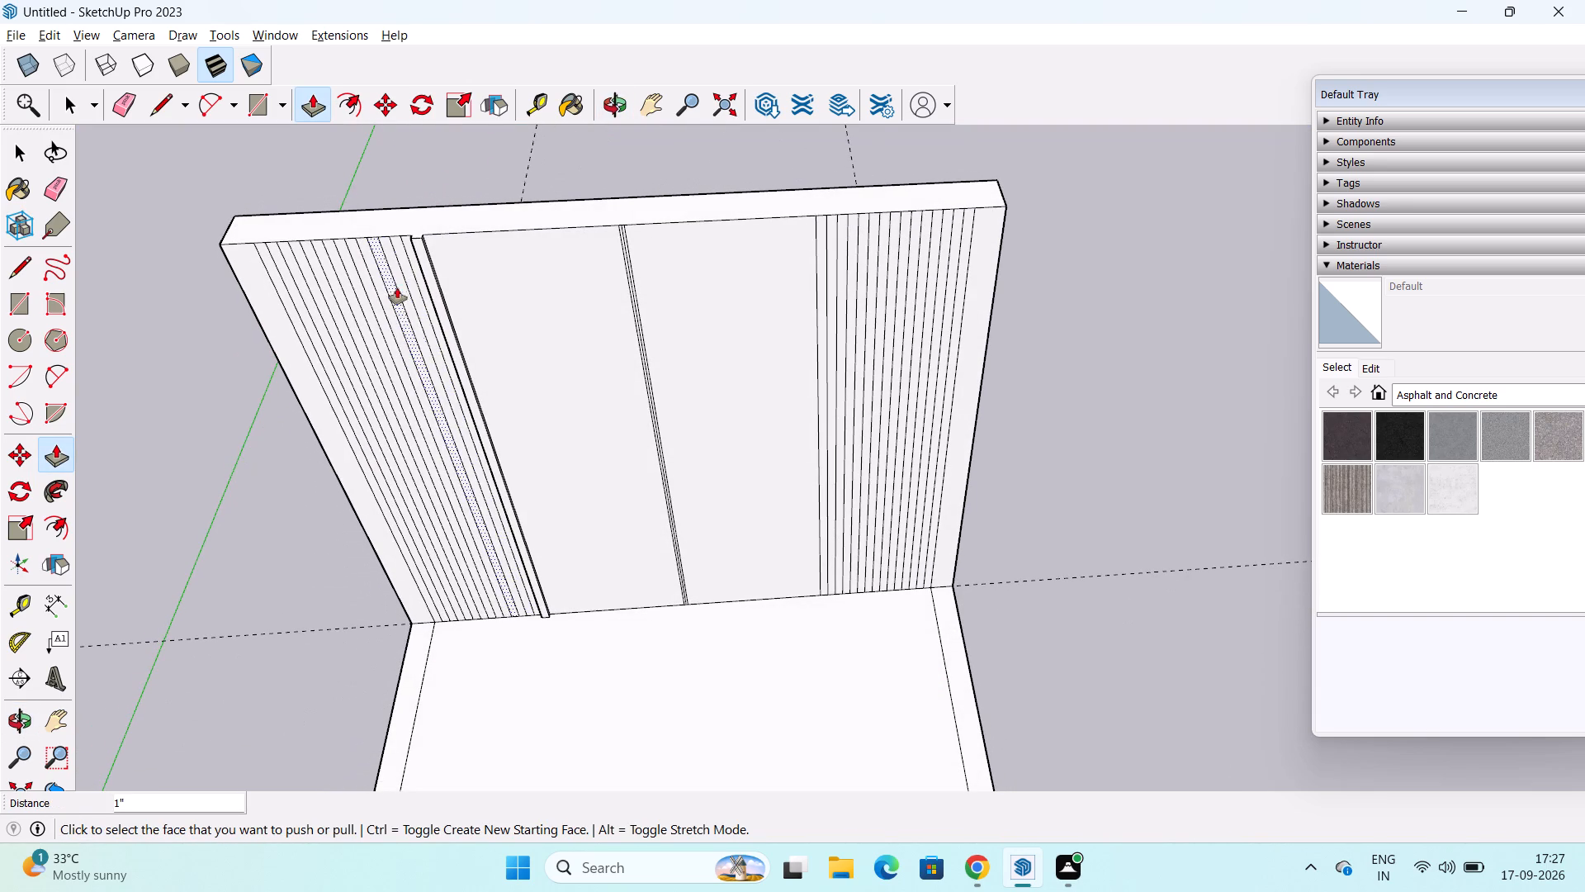
scroll(390, 278, up, 7)
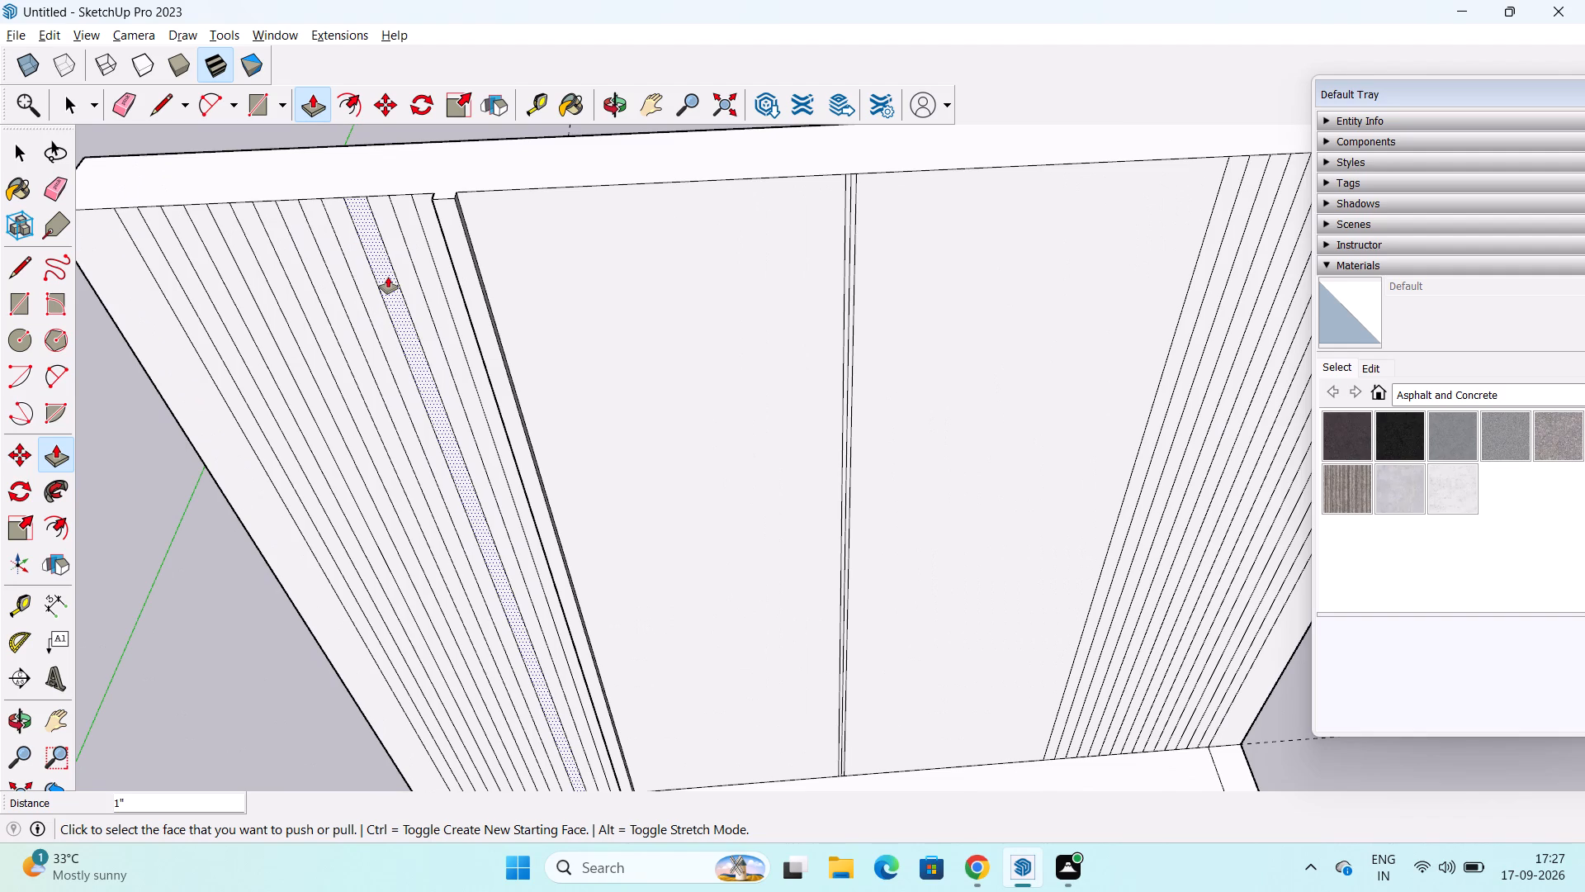
double_click(422, 253)
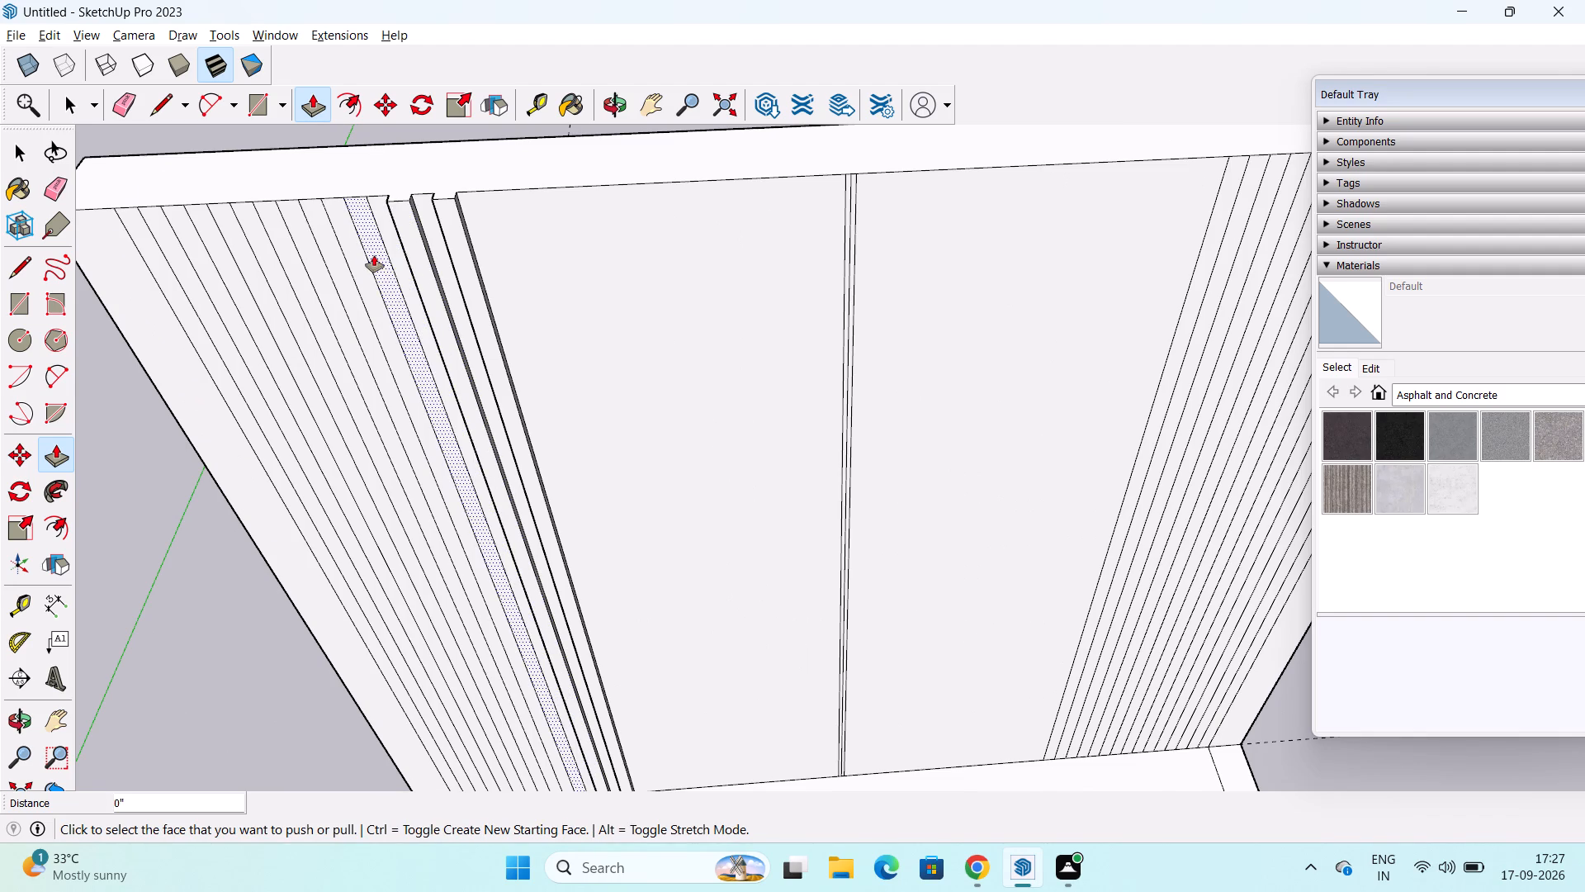
double_click(376, 255)
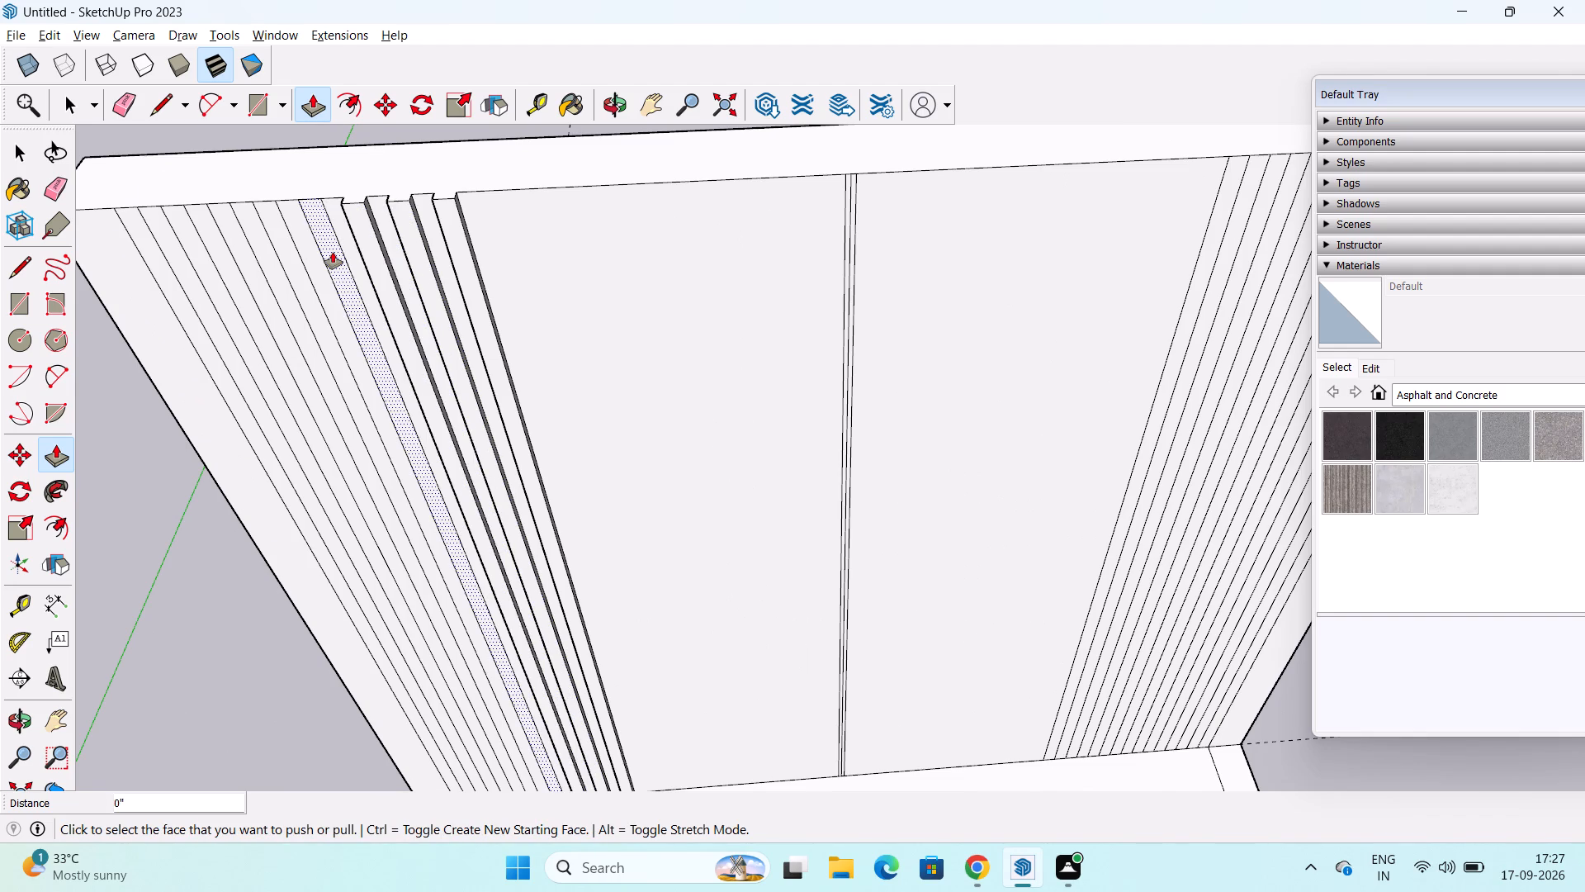
double_click(333, 252)
double_click(283, 255)
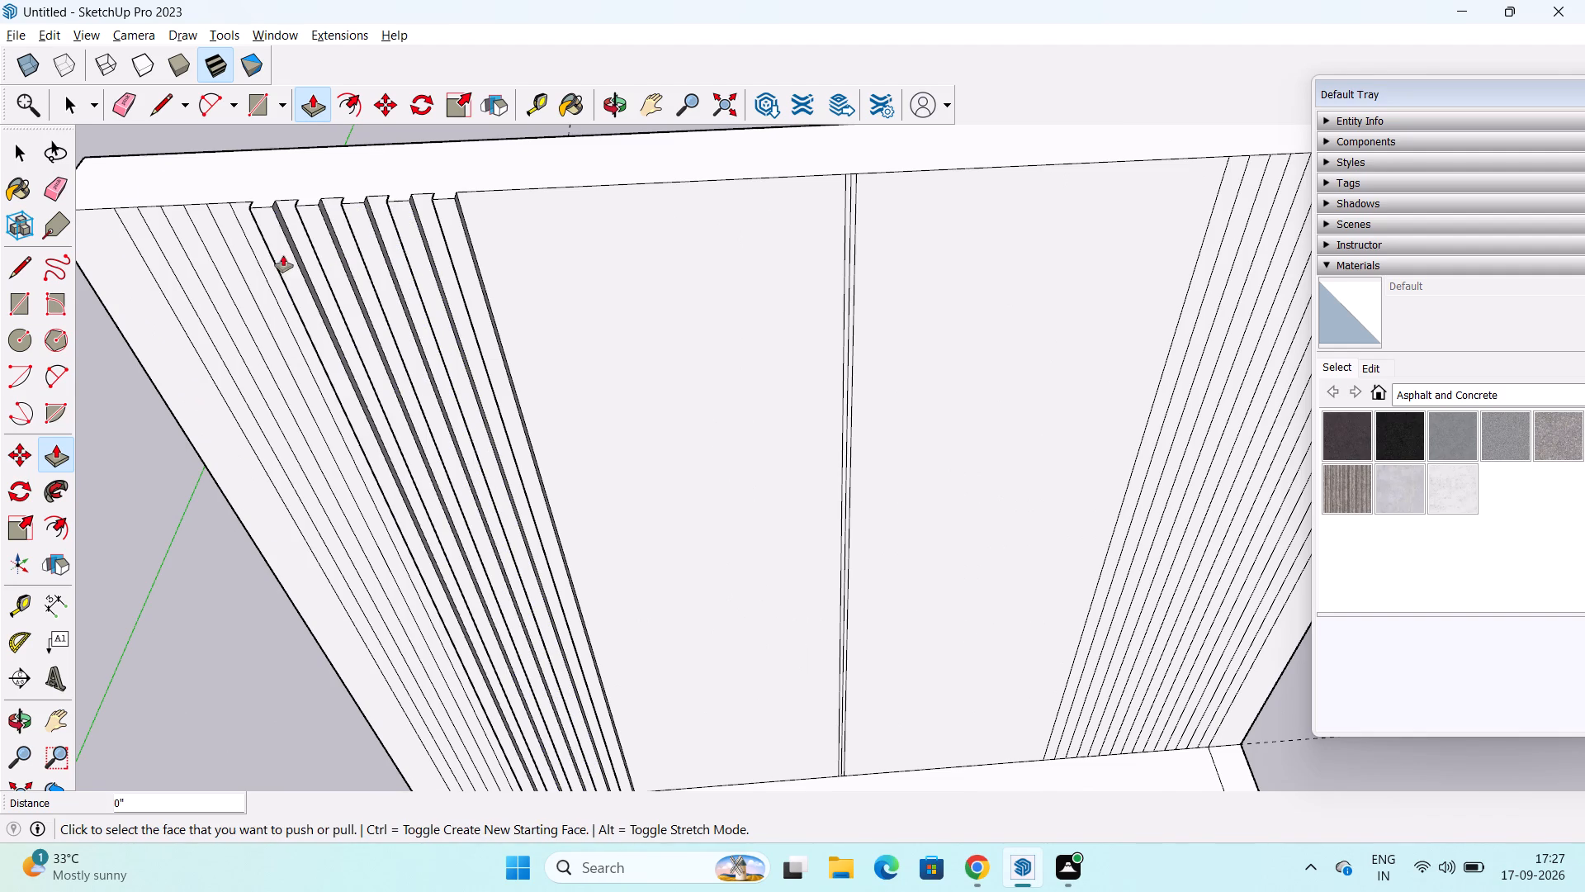
double_click(250, 259)
double_click(198, 261)
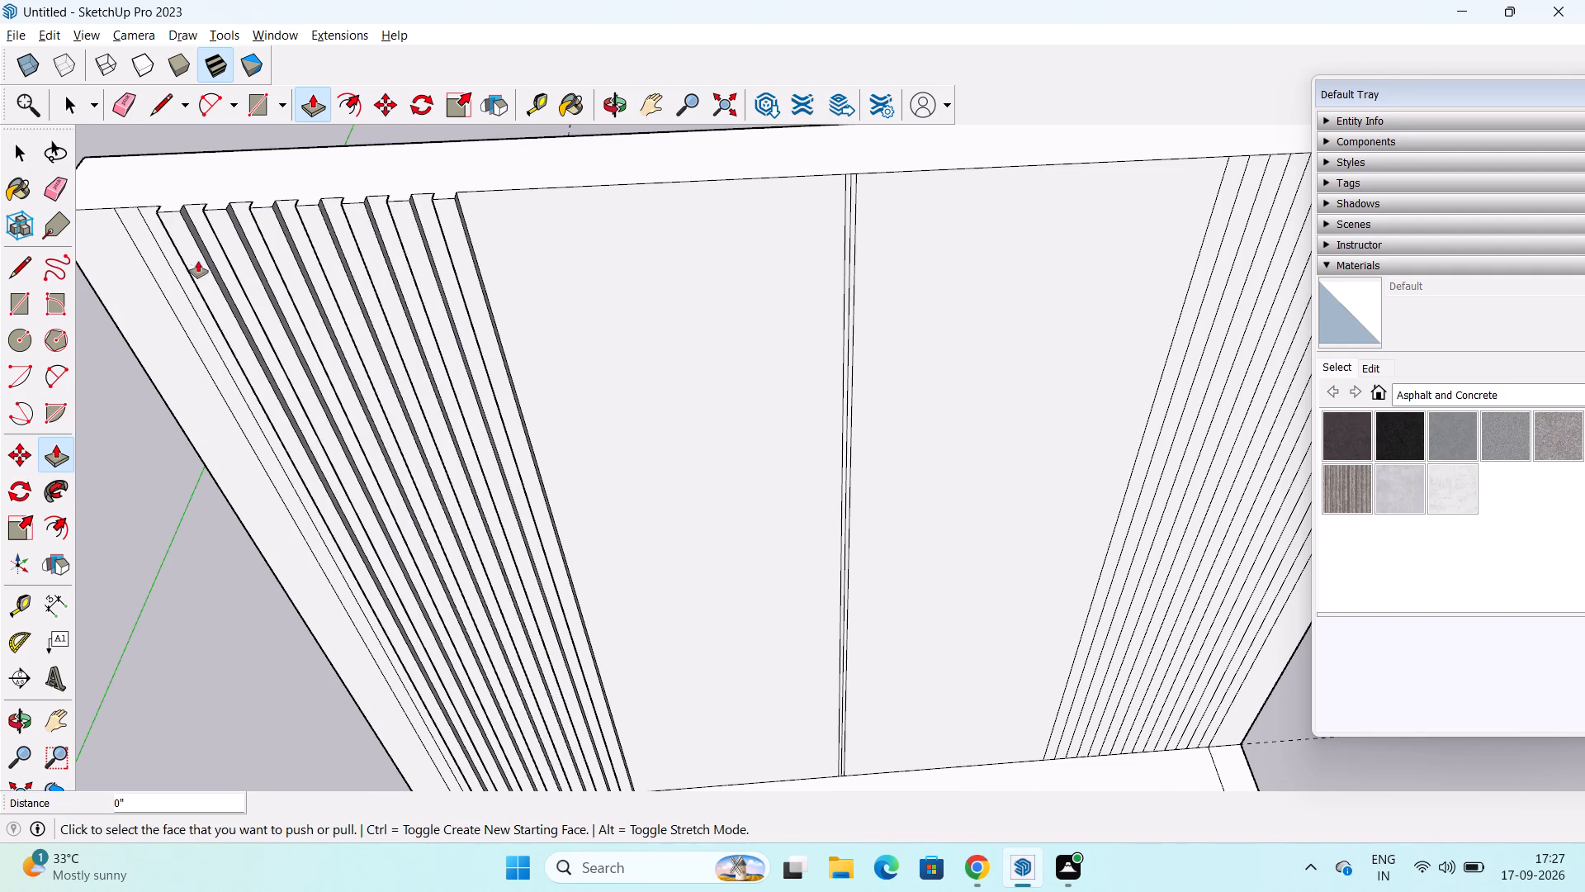
click(162, 265)
click(162, 265)
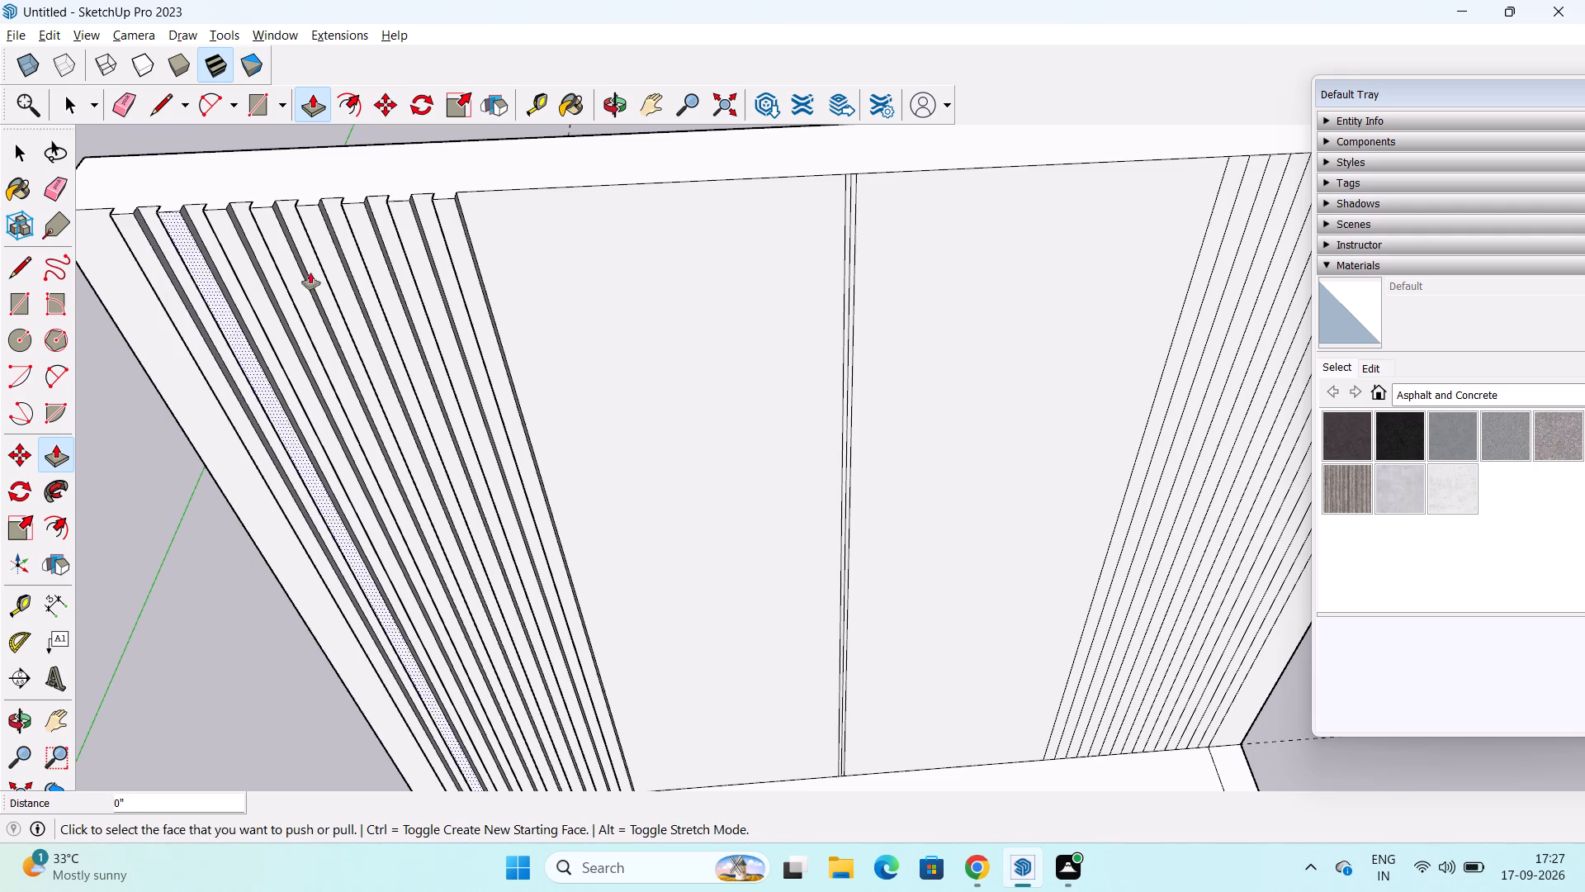
Repeat the 1" Push/Pull on six alternate slats of the wall's right group, working outward from the innermost slat.
scroll(448, 273, down, 5)
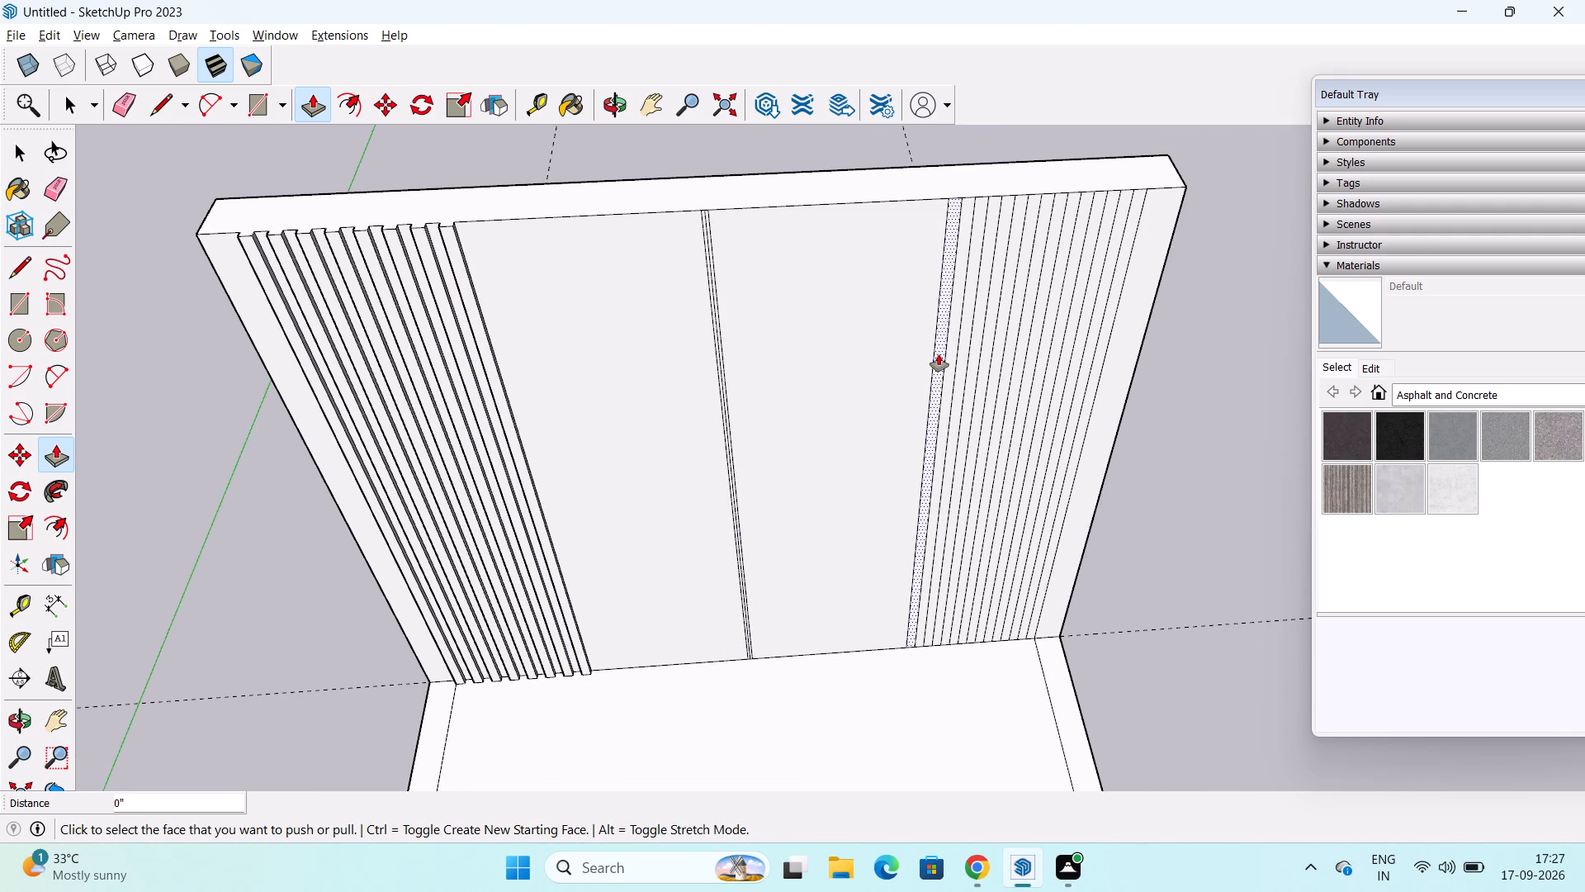
double_click(939, 354)
double_click(968, 344)
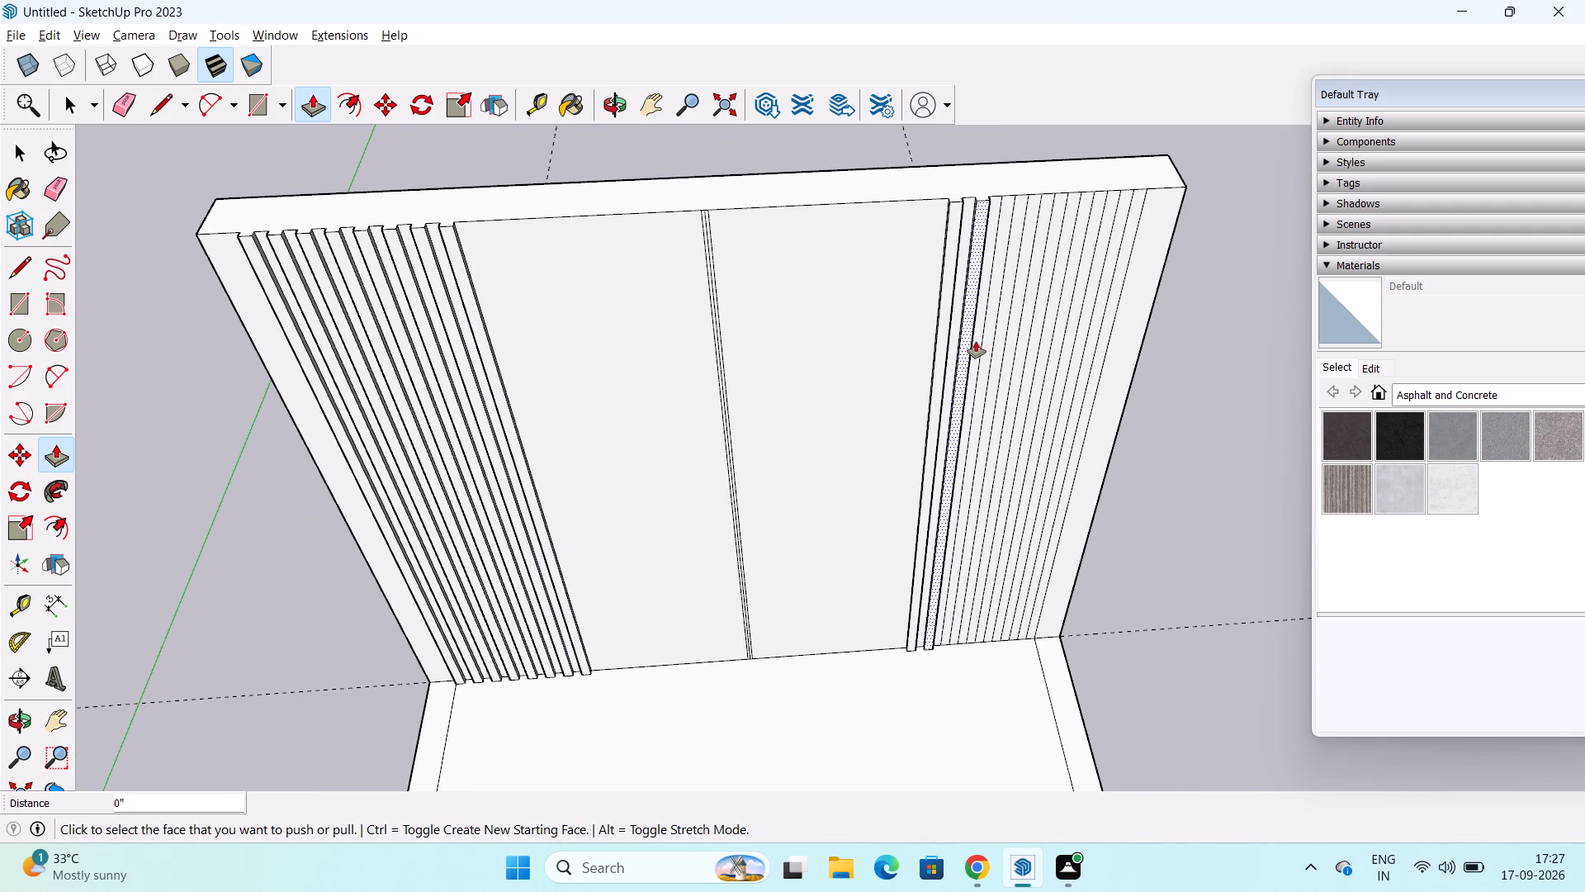
scroll(992, 321, up, 3)
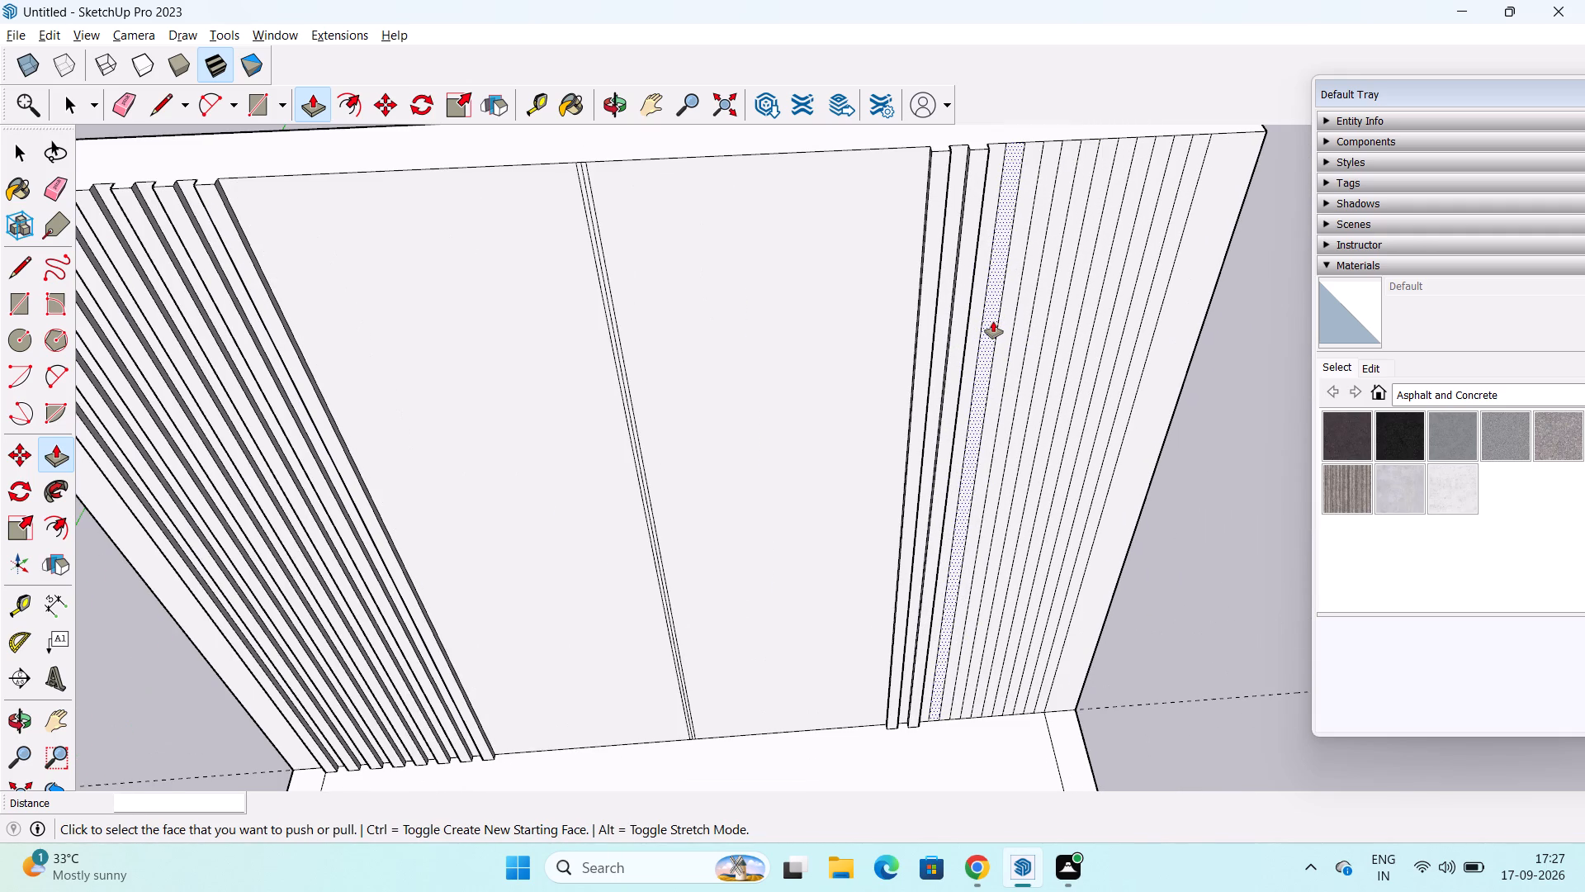
double_click(993, 321)
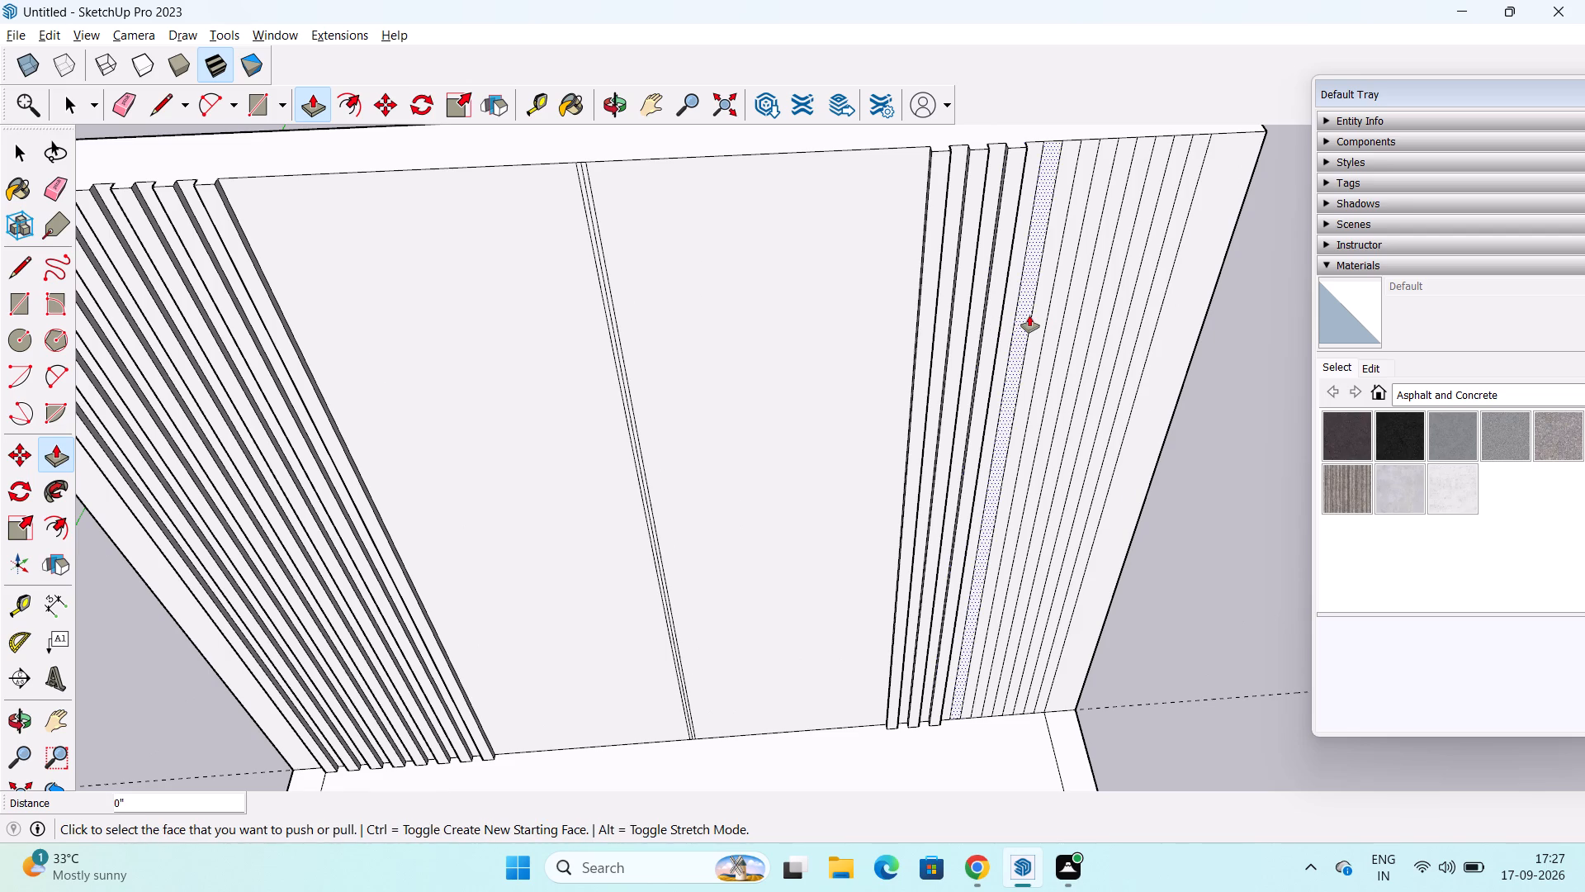
double_click(1029, 316)
double_click(1064, 306)
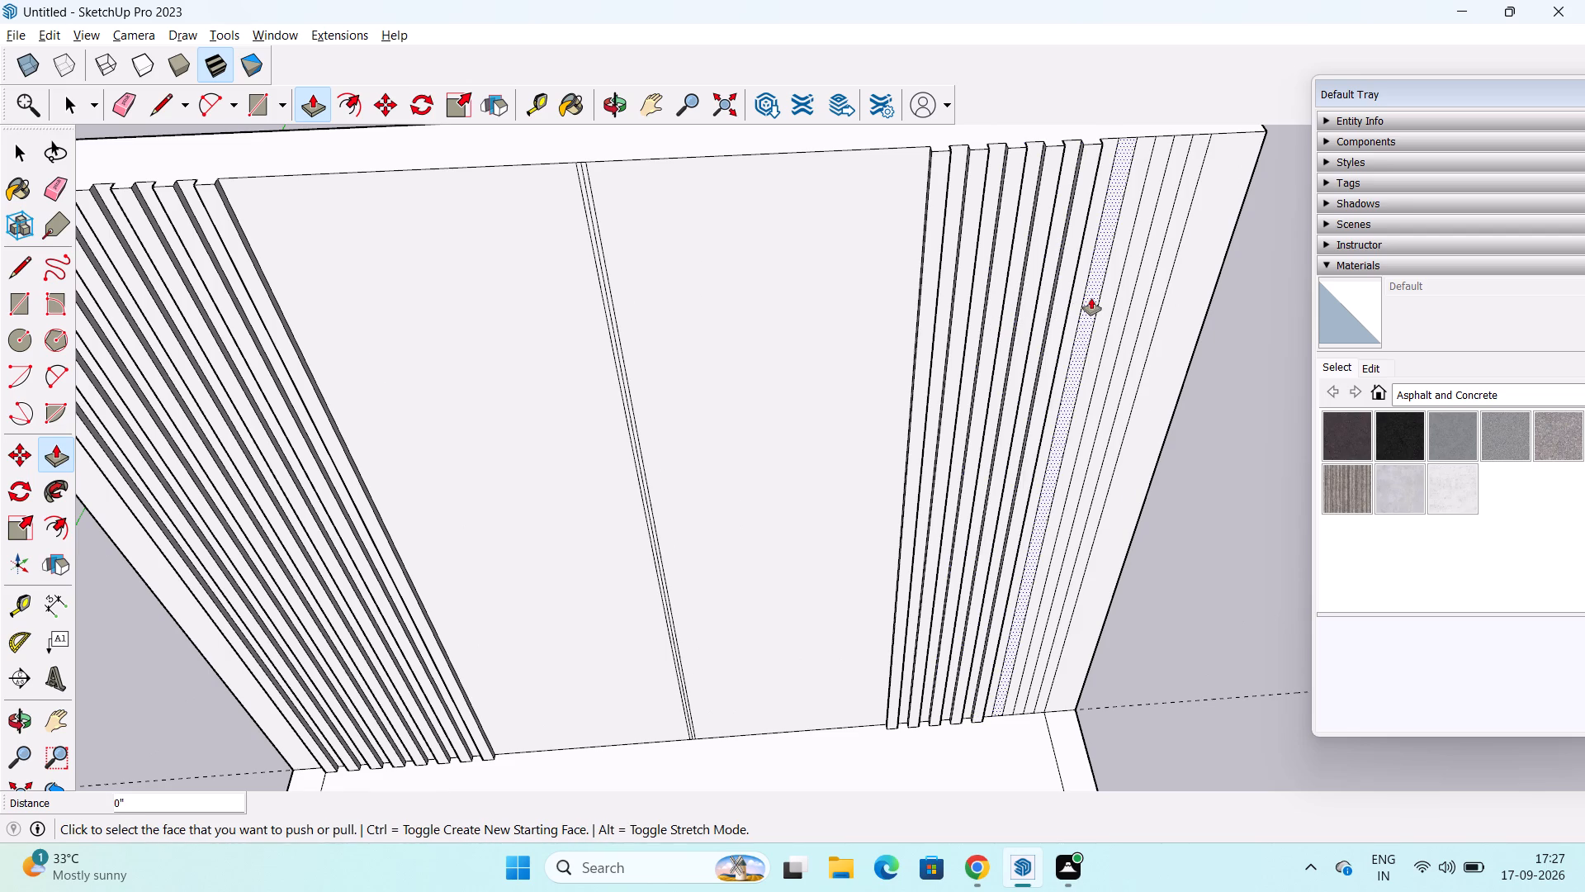
double_click(1091, 298)
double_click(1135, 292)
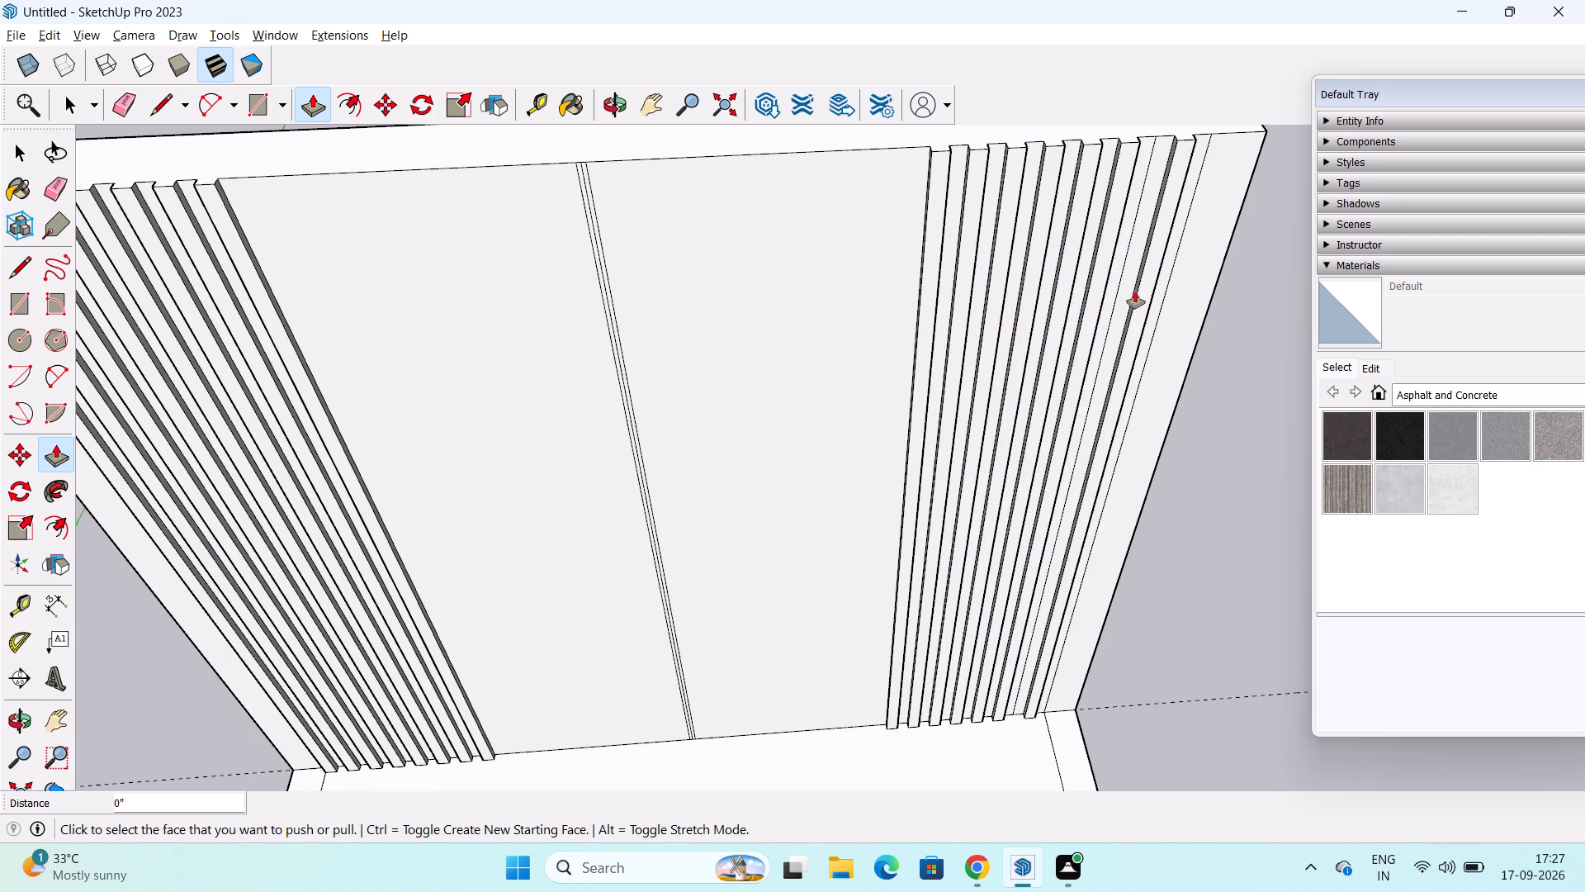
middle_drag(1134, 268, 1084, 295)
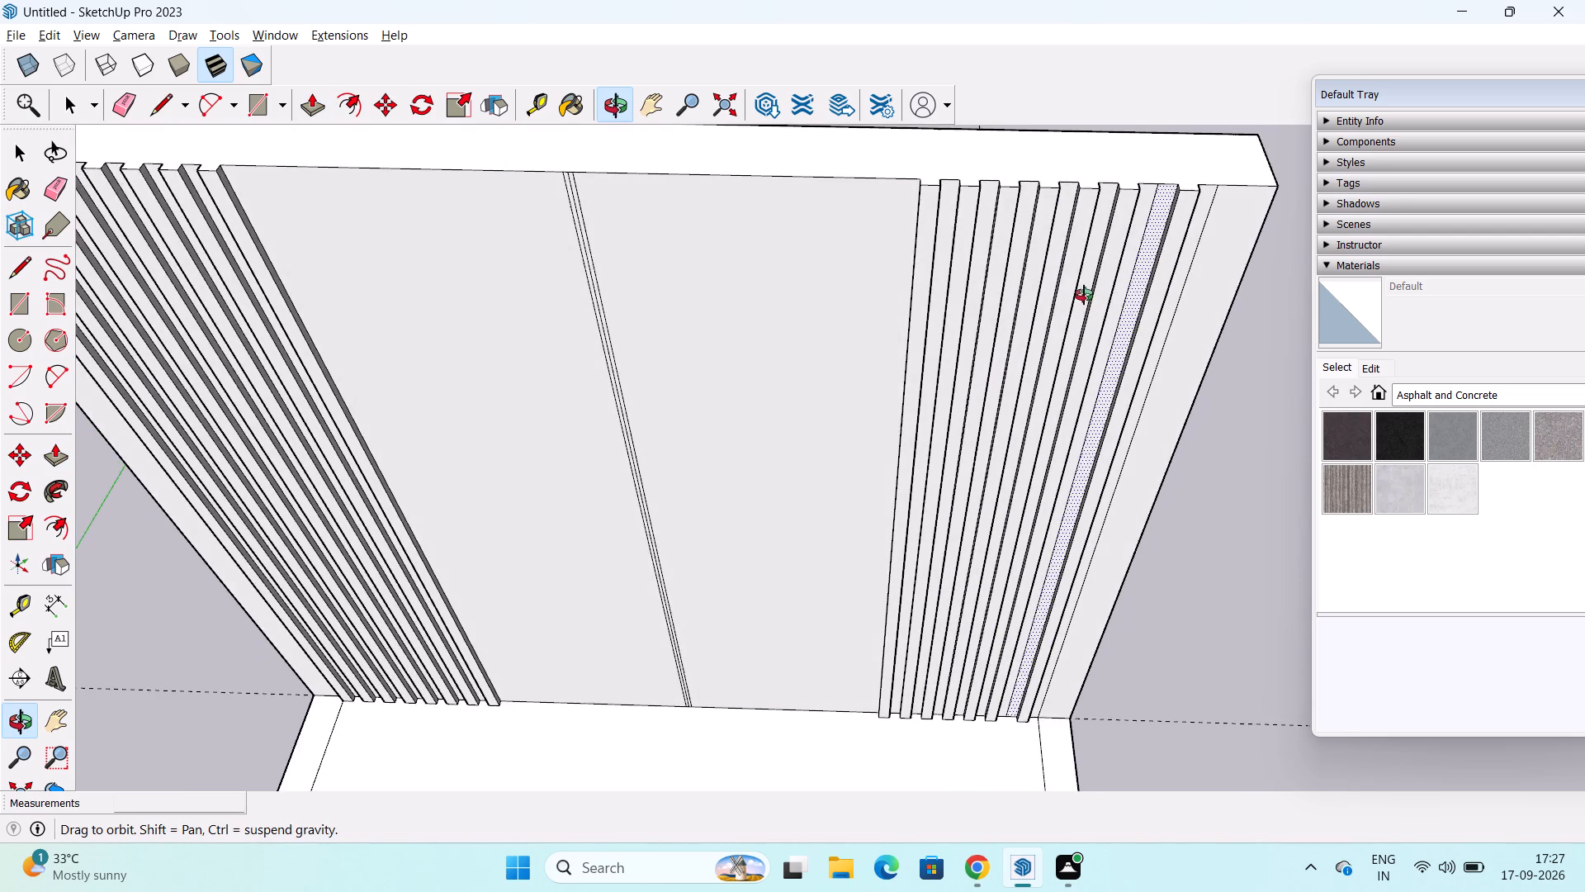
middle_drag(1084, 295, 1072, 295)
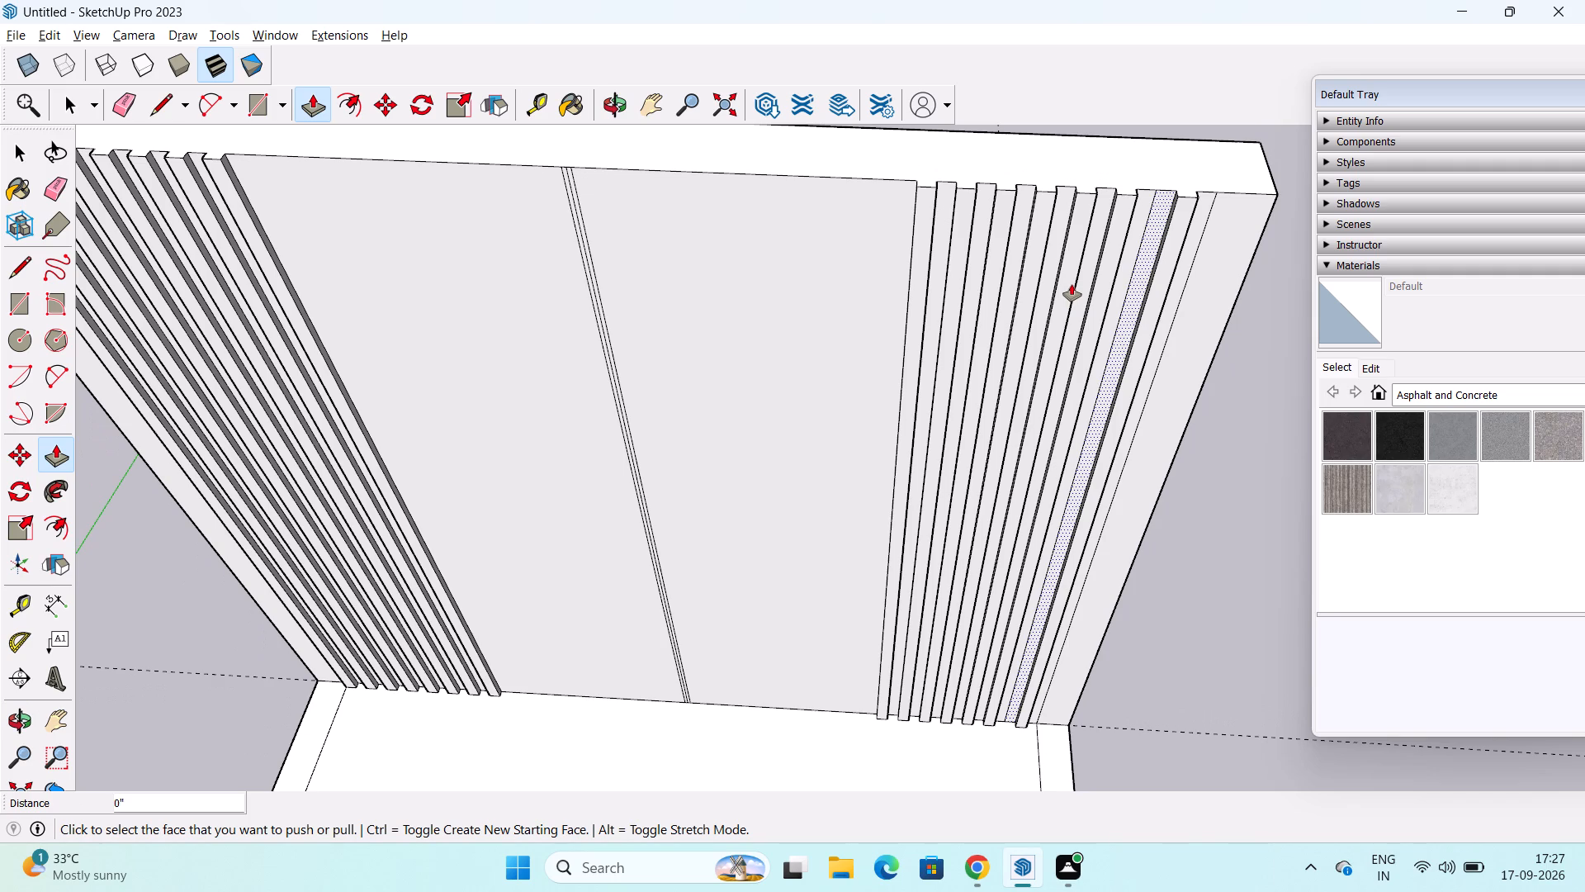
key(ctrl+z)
Extrude the last two alternate slats of the right group 1" forward, ending at the side strip line.
double_click(1139, 259)
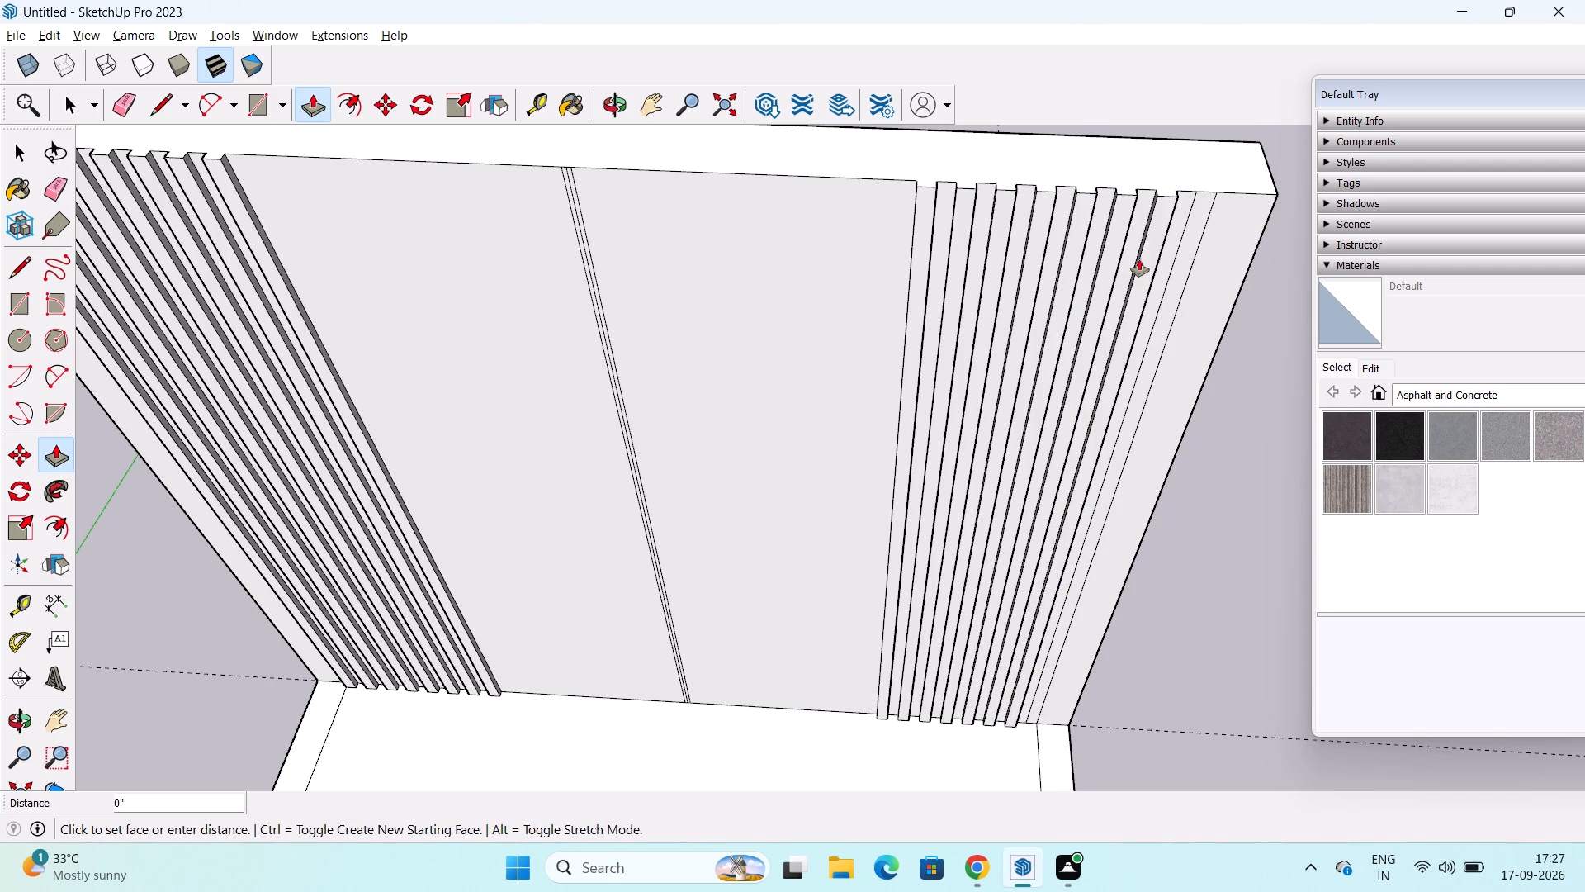
double_click(1178, 260)
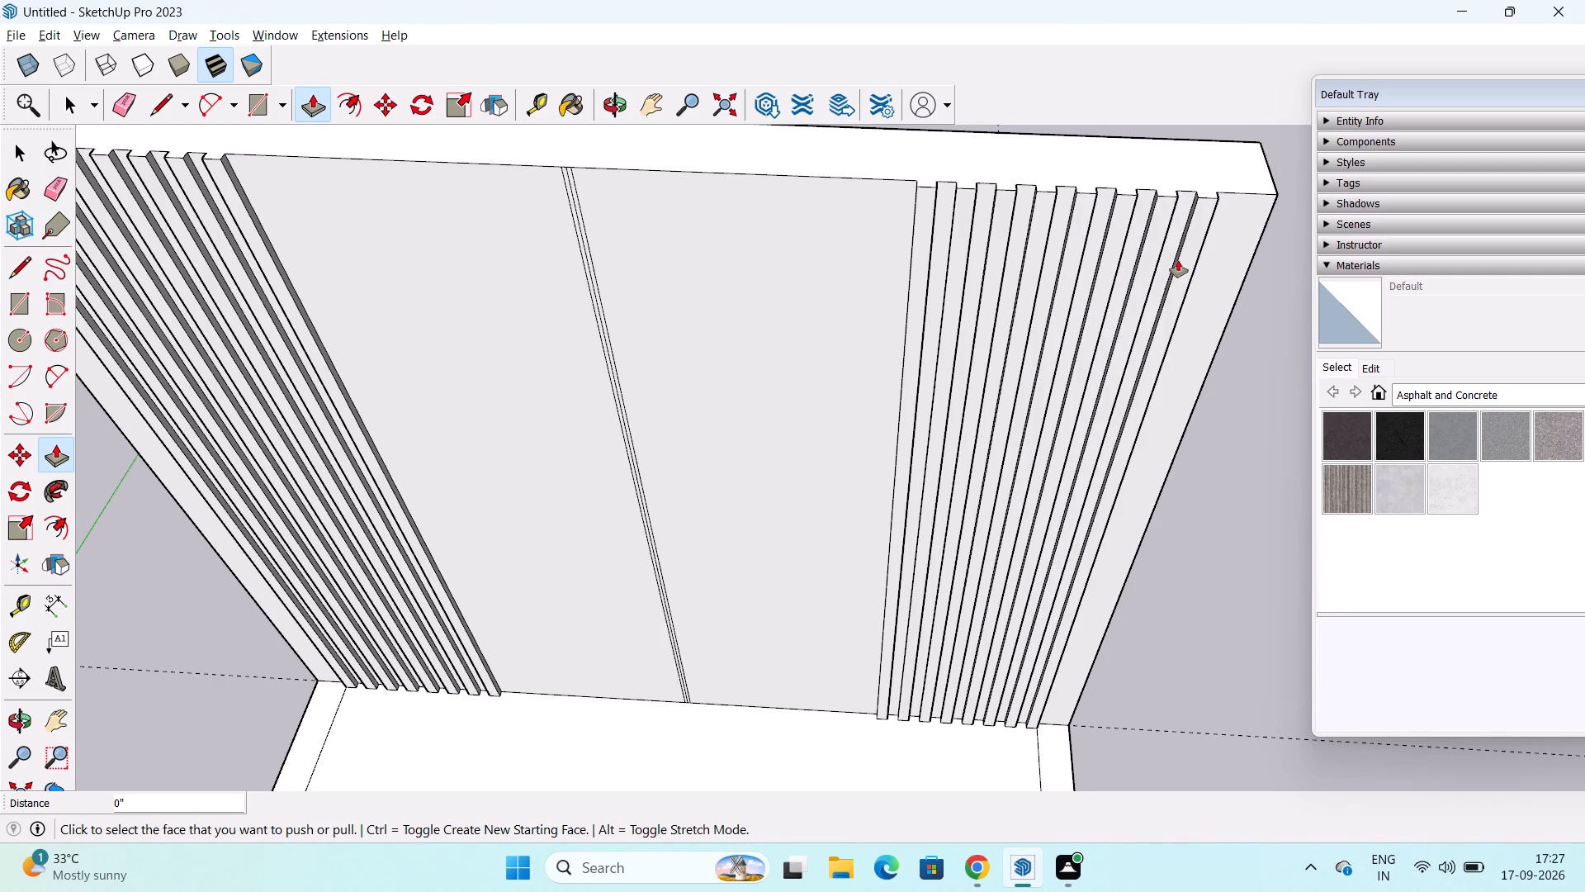
key(space)
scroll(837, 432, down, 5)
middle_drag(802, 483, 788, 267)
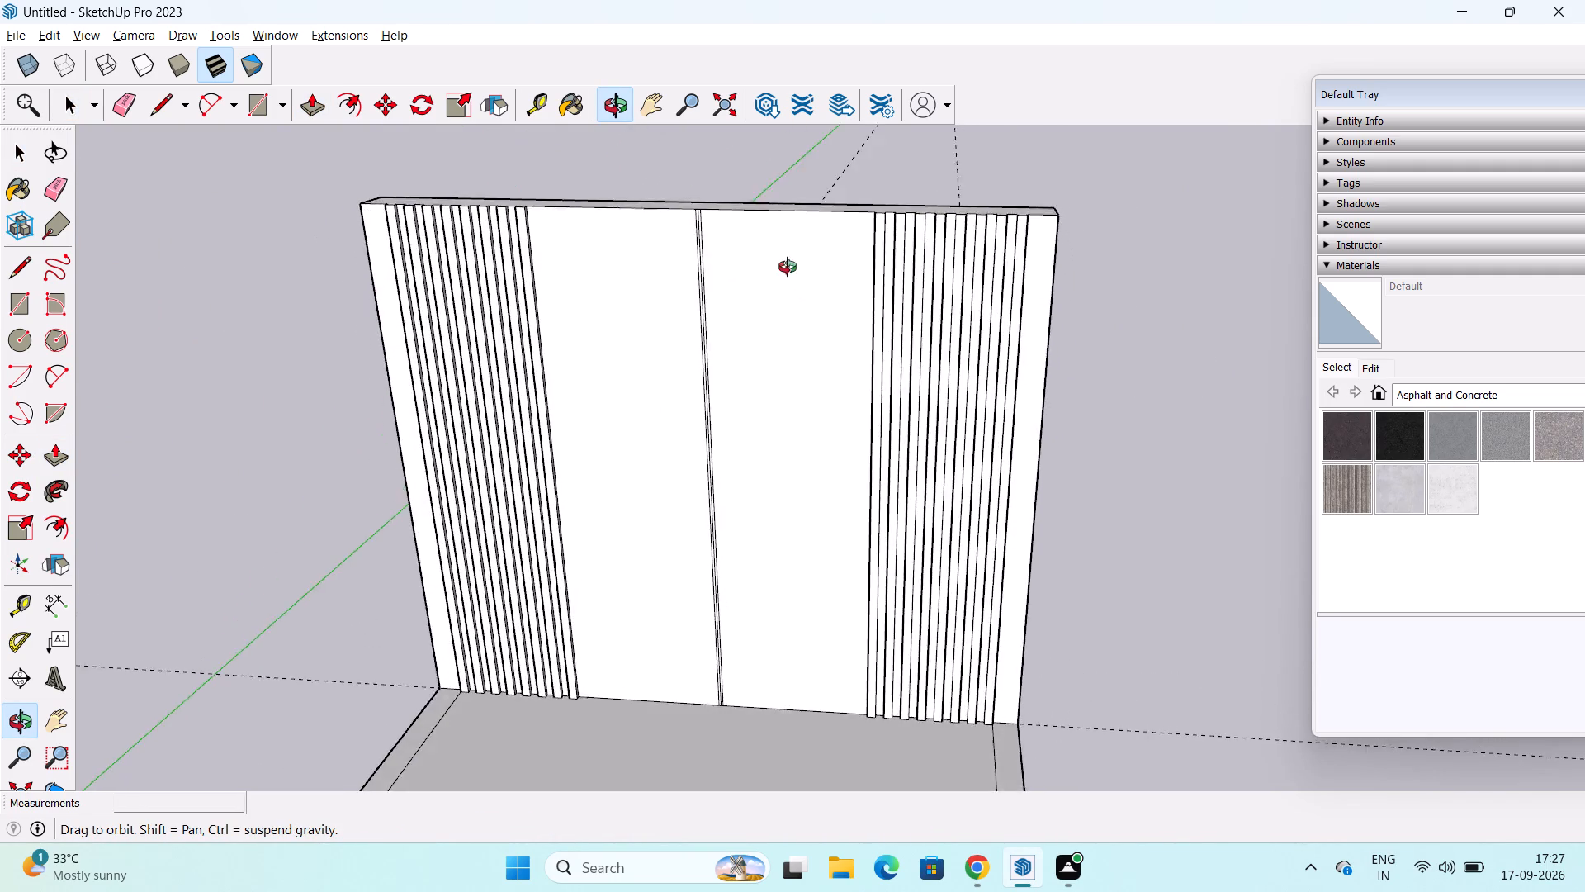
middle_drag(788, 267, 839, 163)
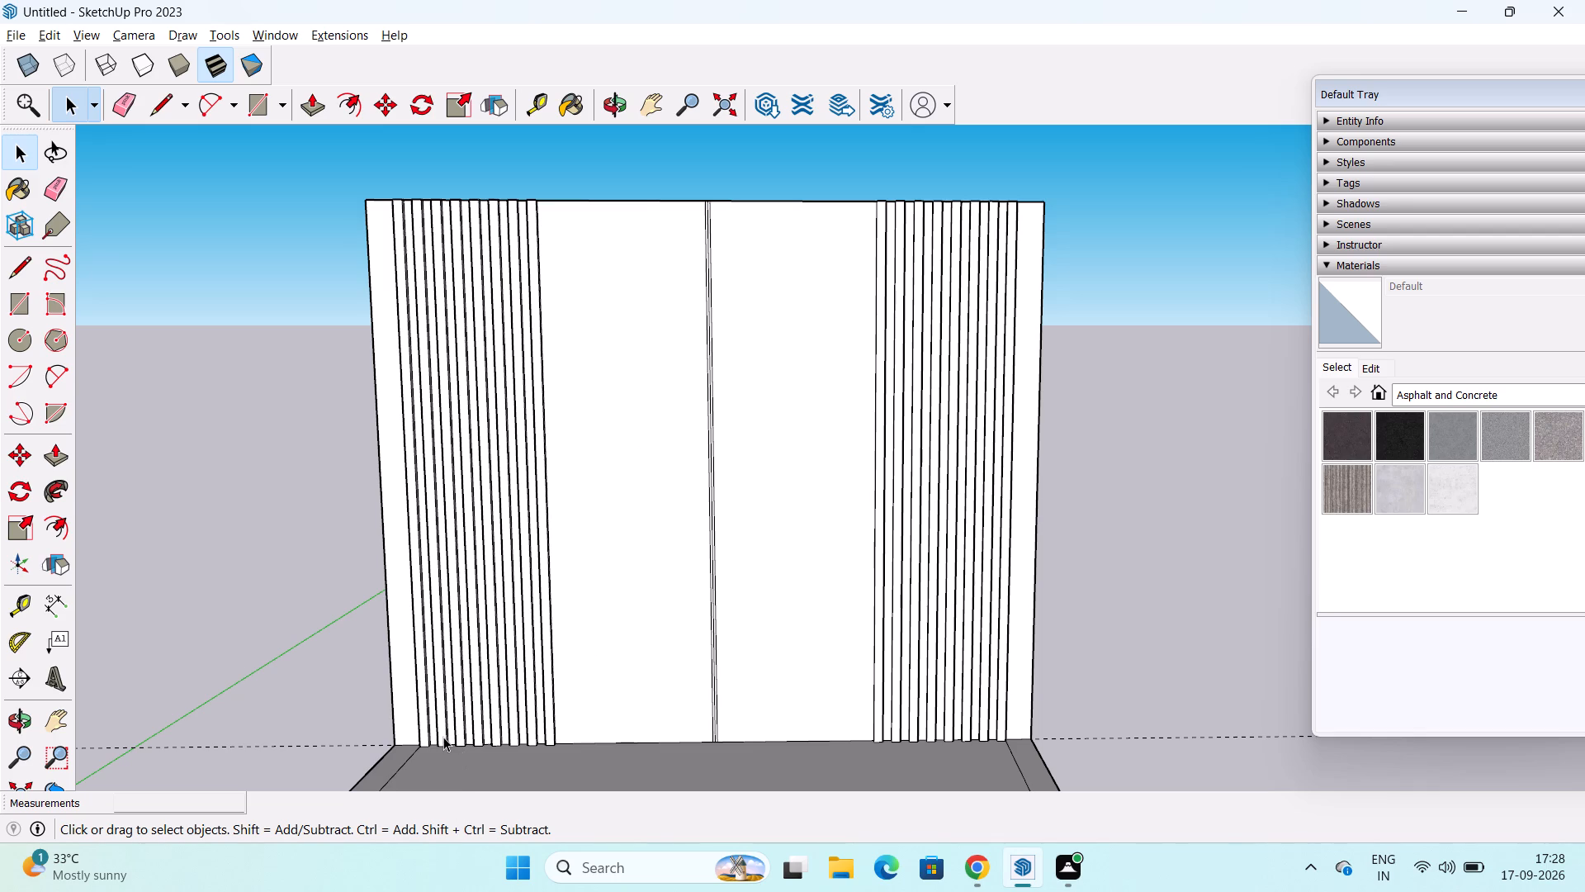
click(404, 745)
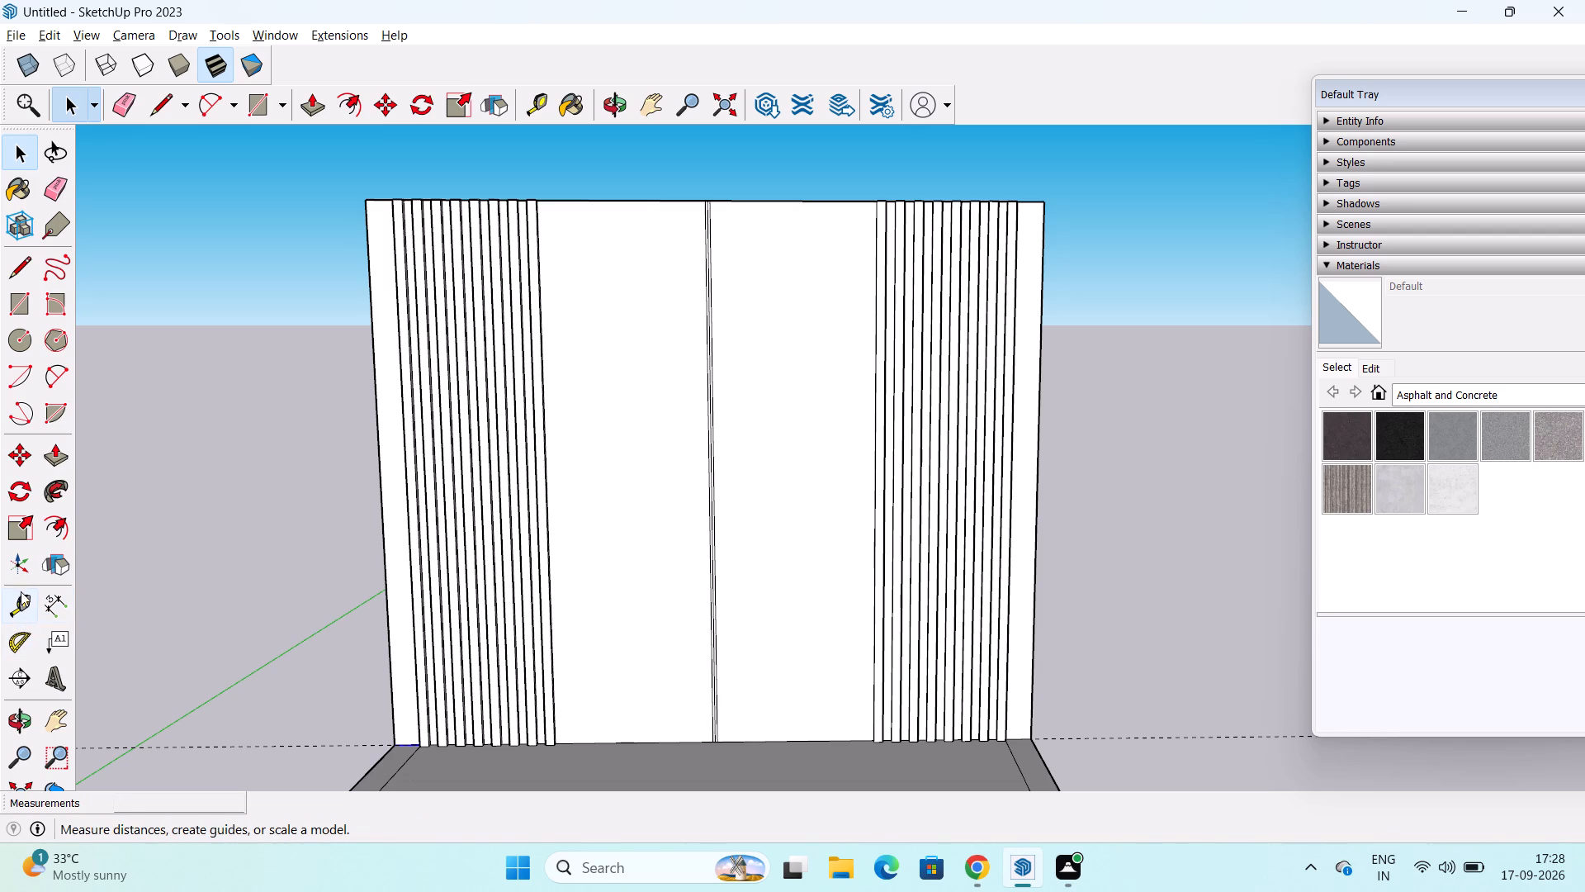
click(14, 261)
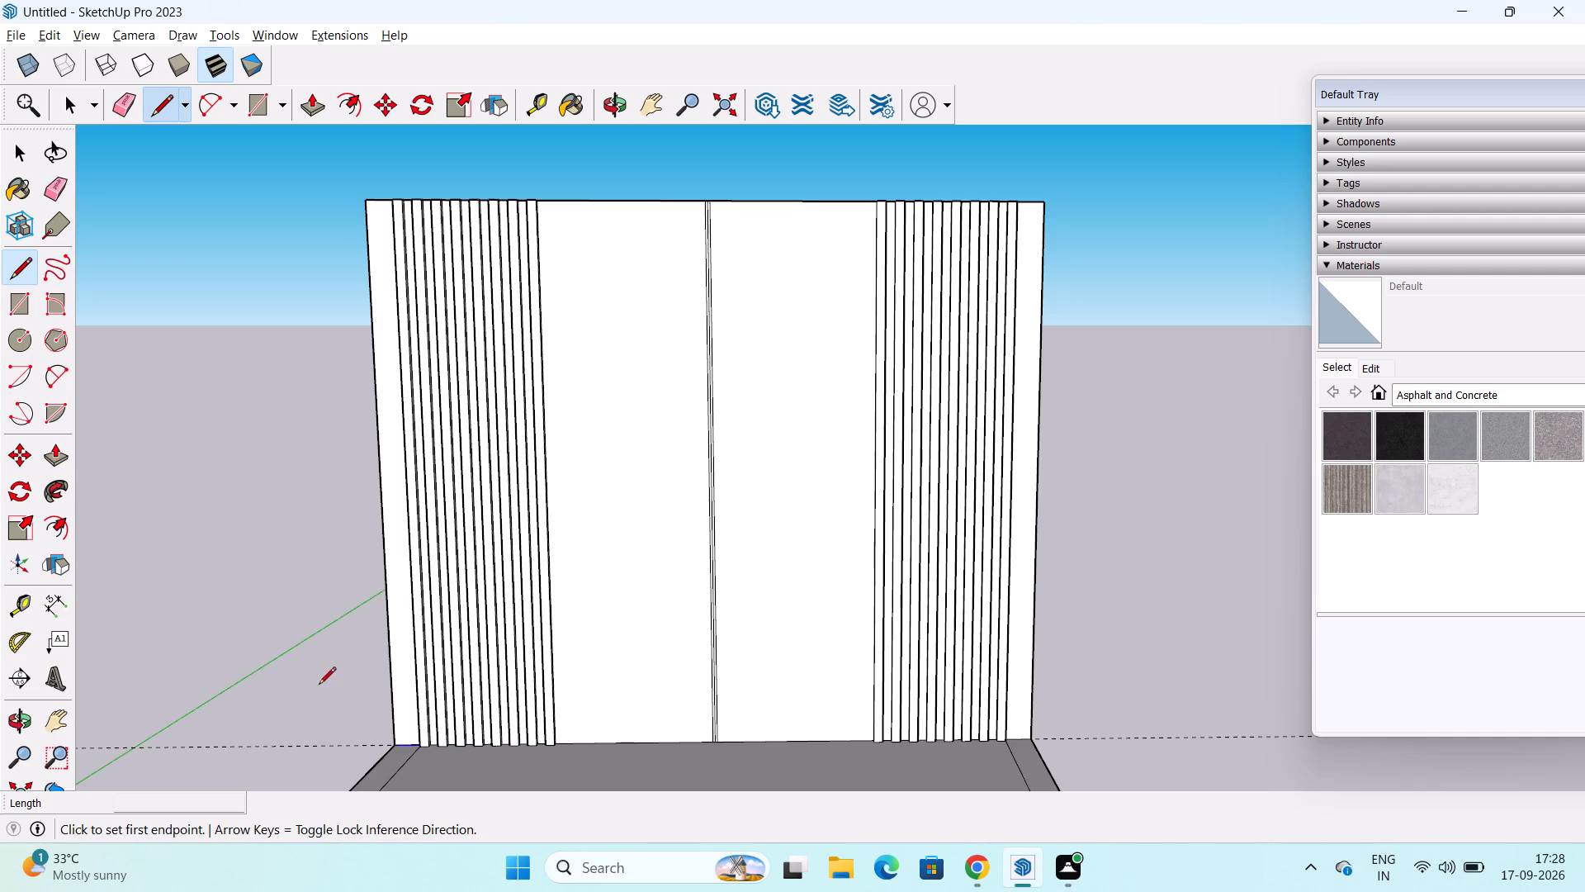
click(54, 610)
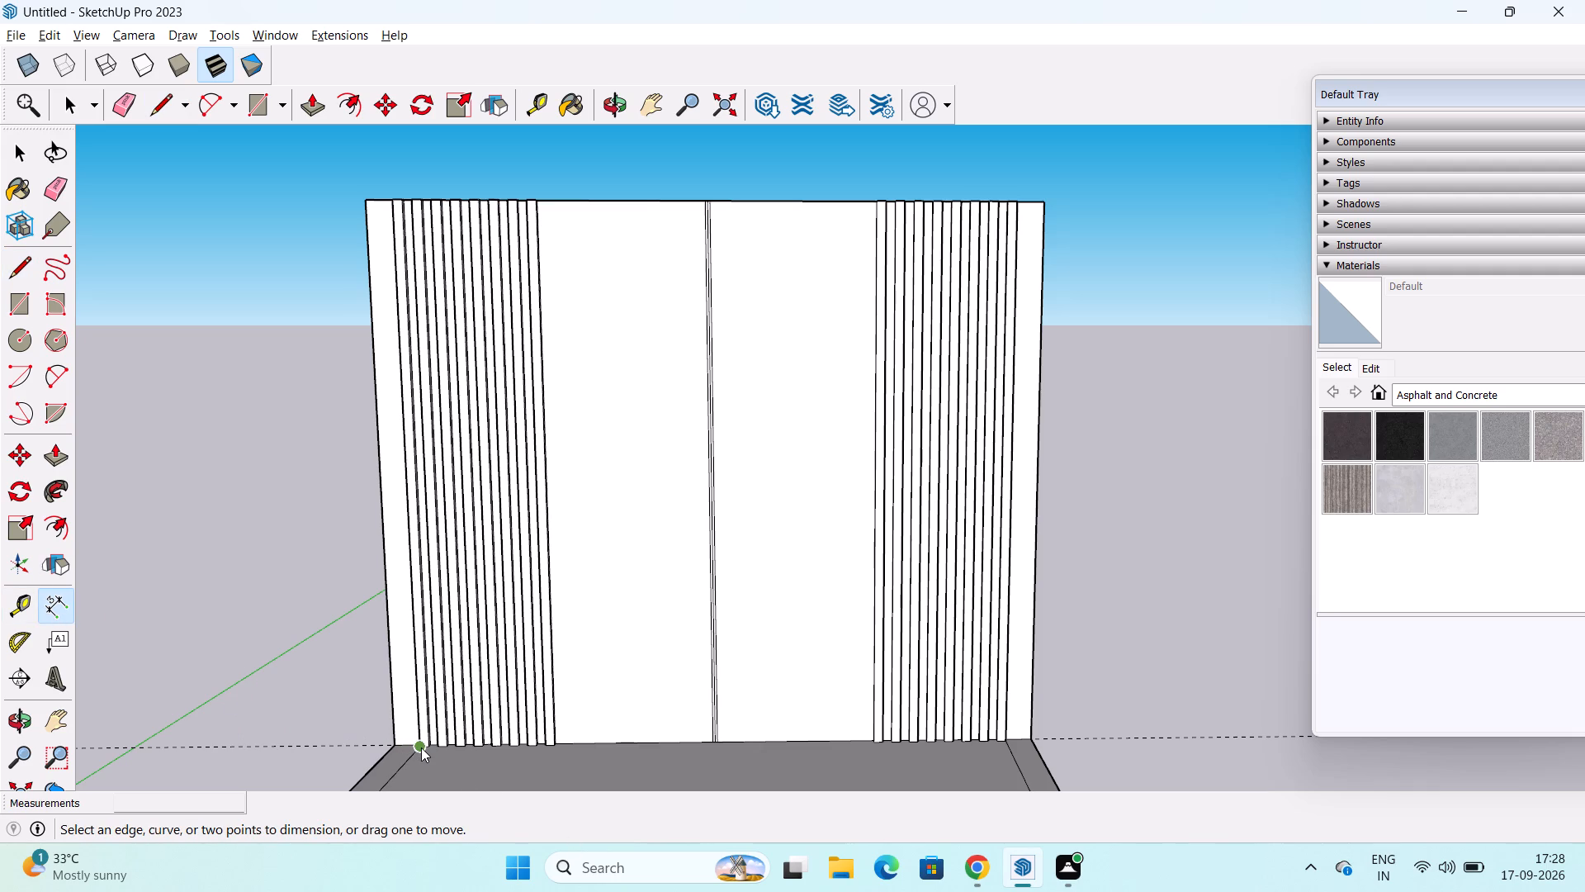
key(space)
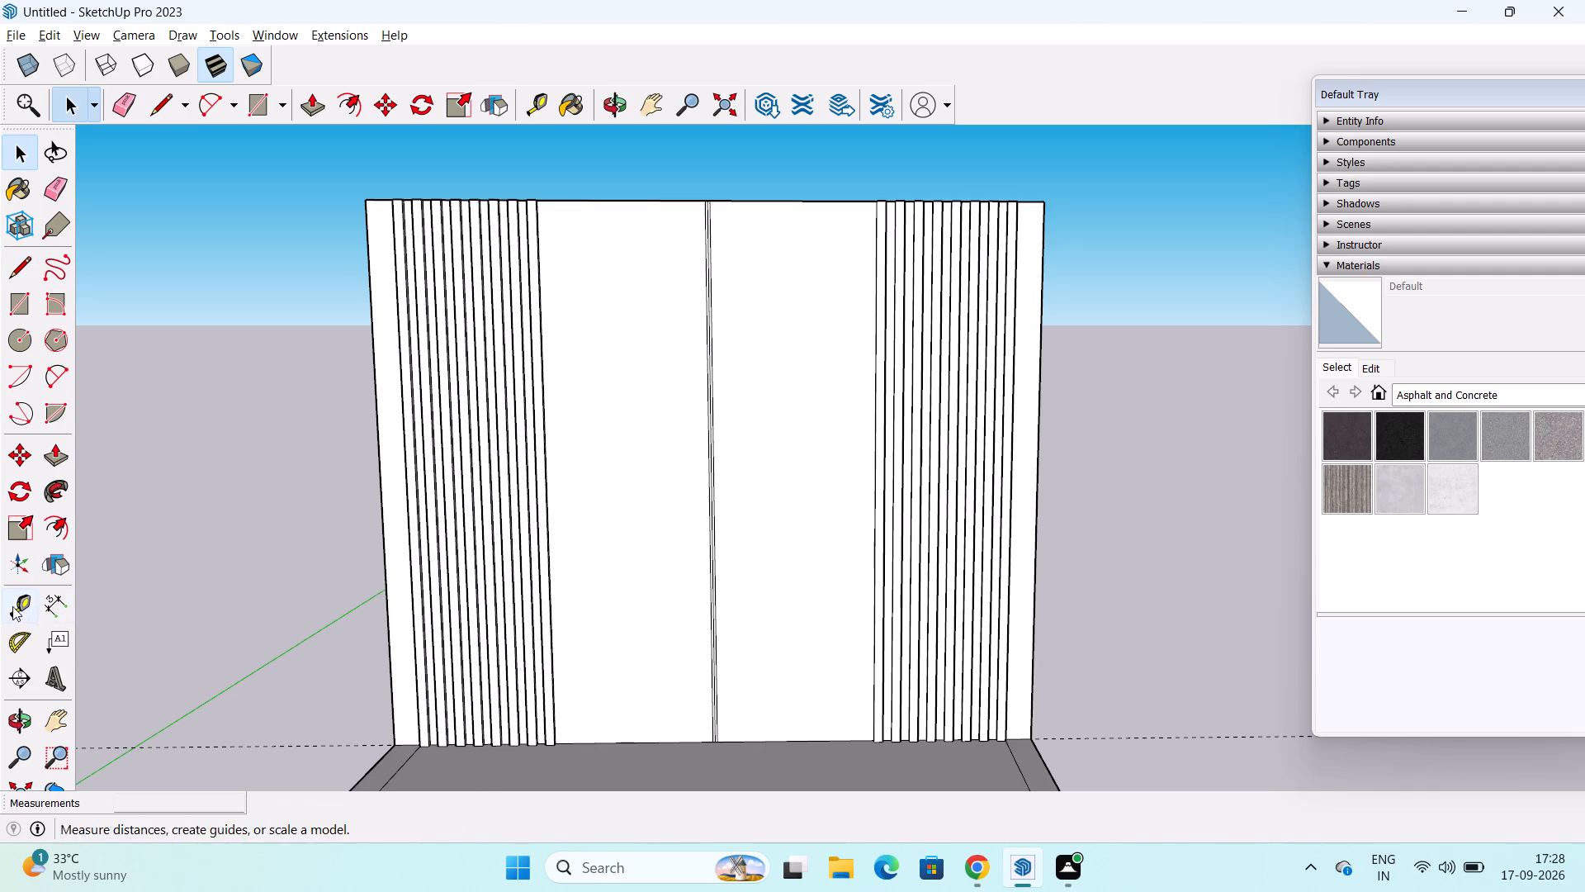
Draw a 3' vertical line up the wall's left side strip line, starting at the floor.
click(16, 264)
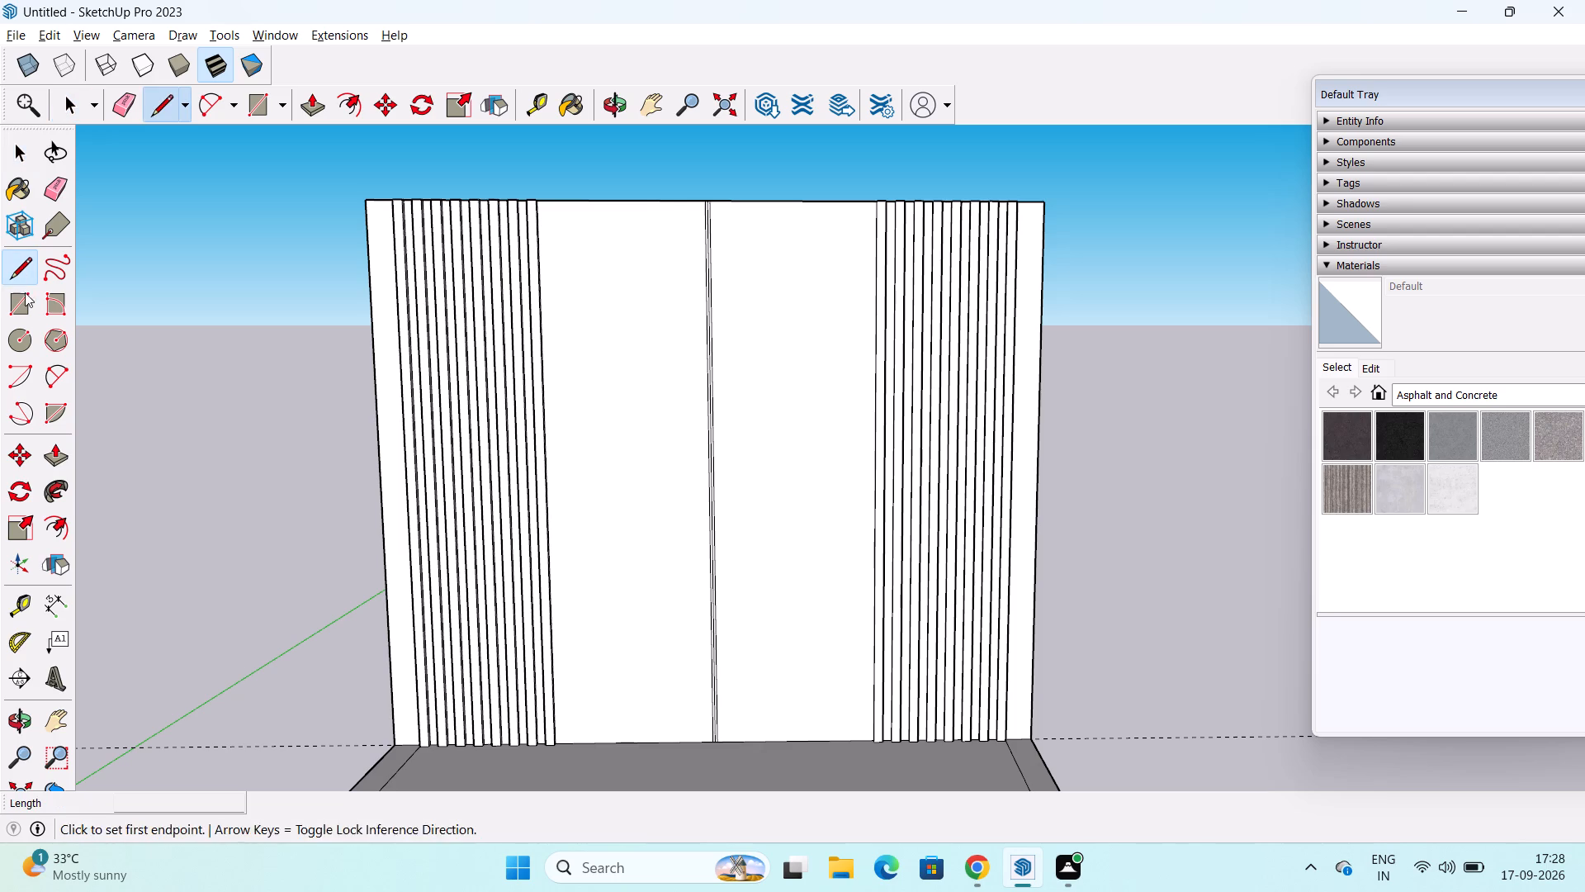
click(420, 748)
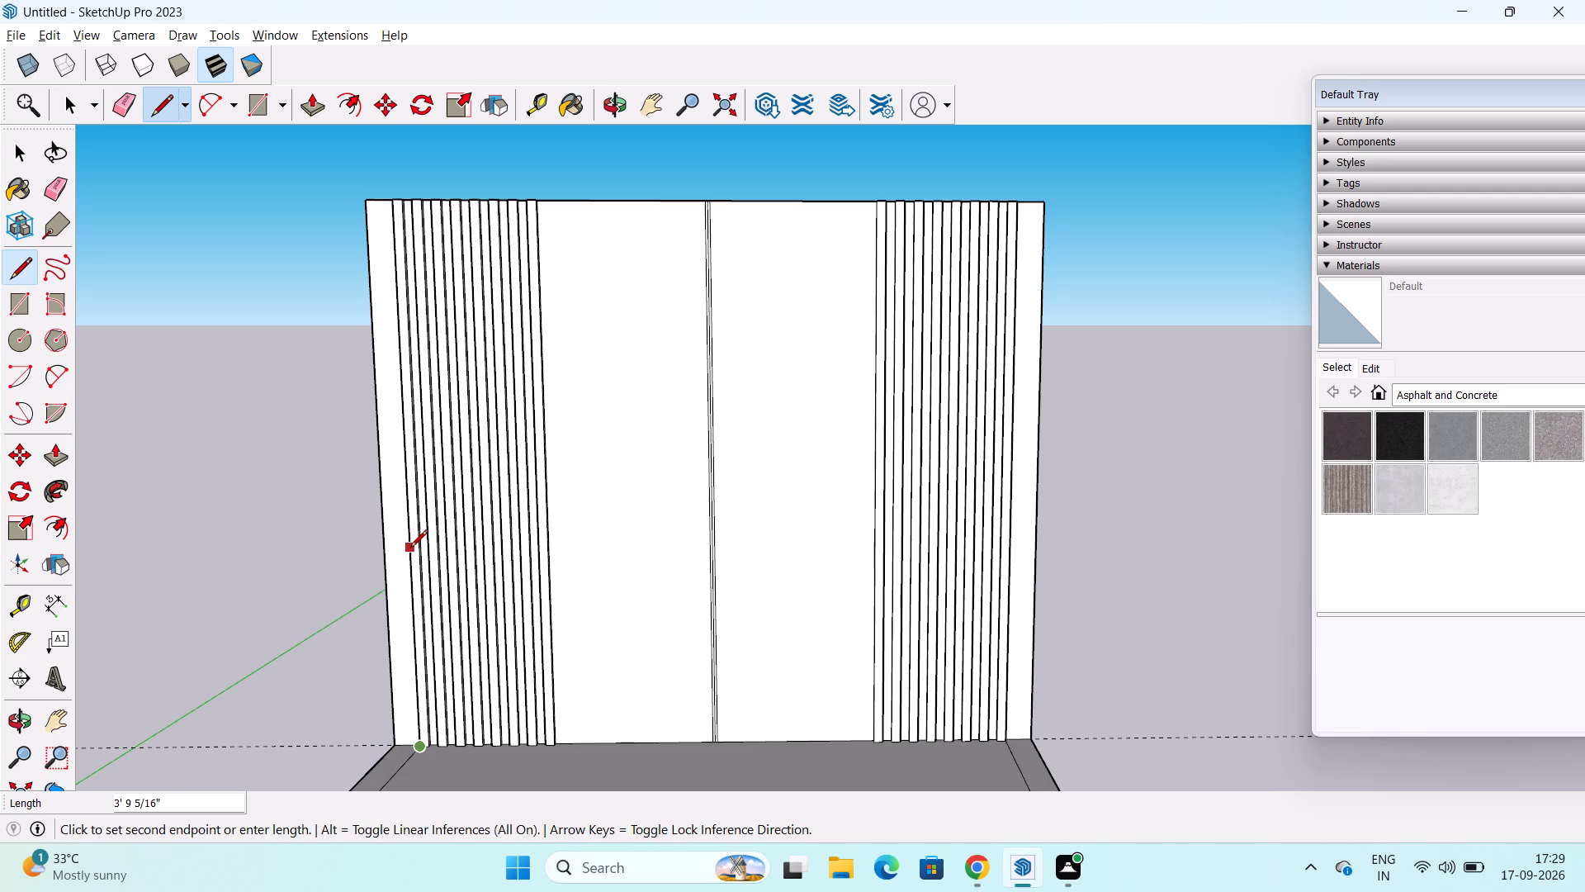
text(3')
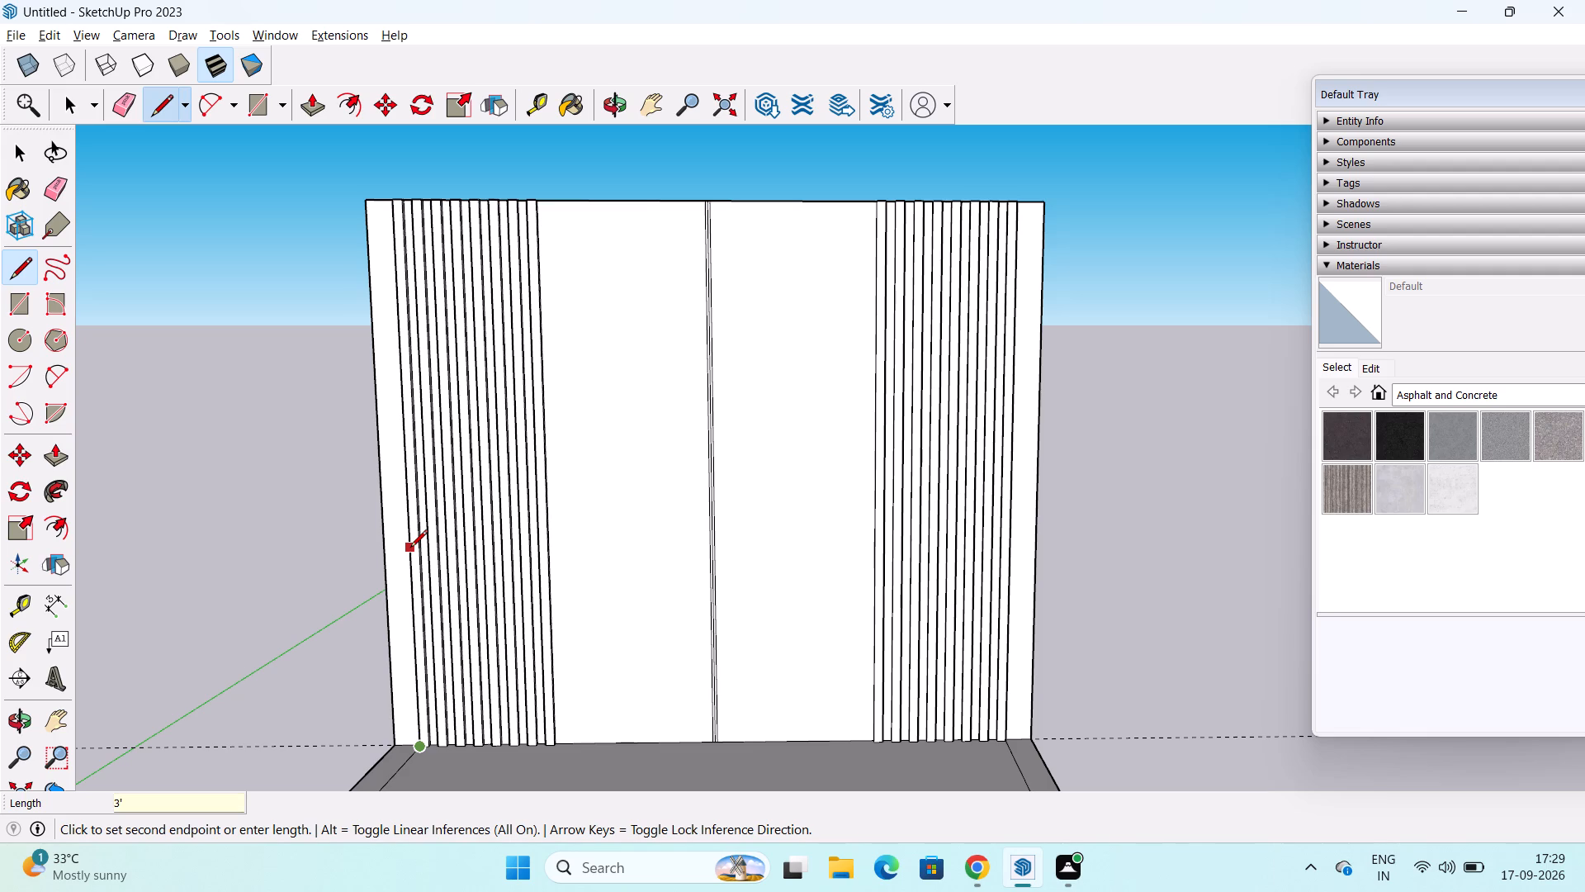
key(Return)
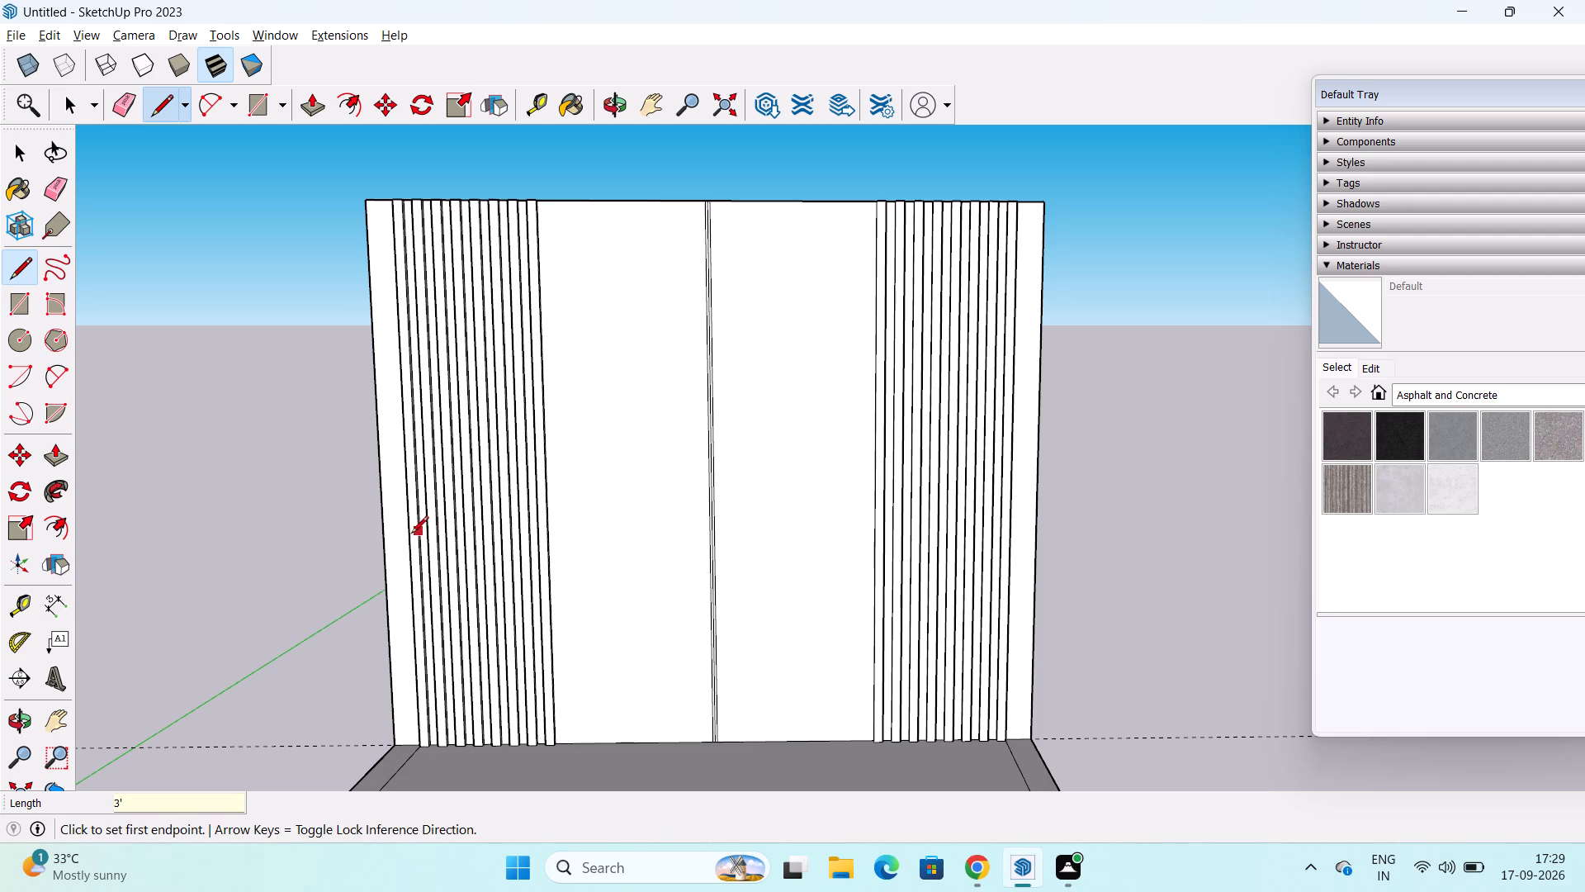
Draw an 11' horizontal line from the top of the 3' line across the slats and central panels to the right side strip line.
click(412, 592)
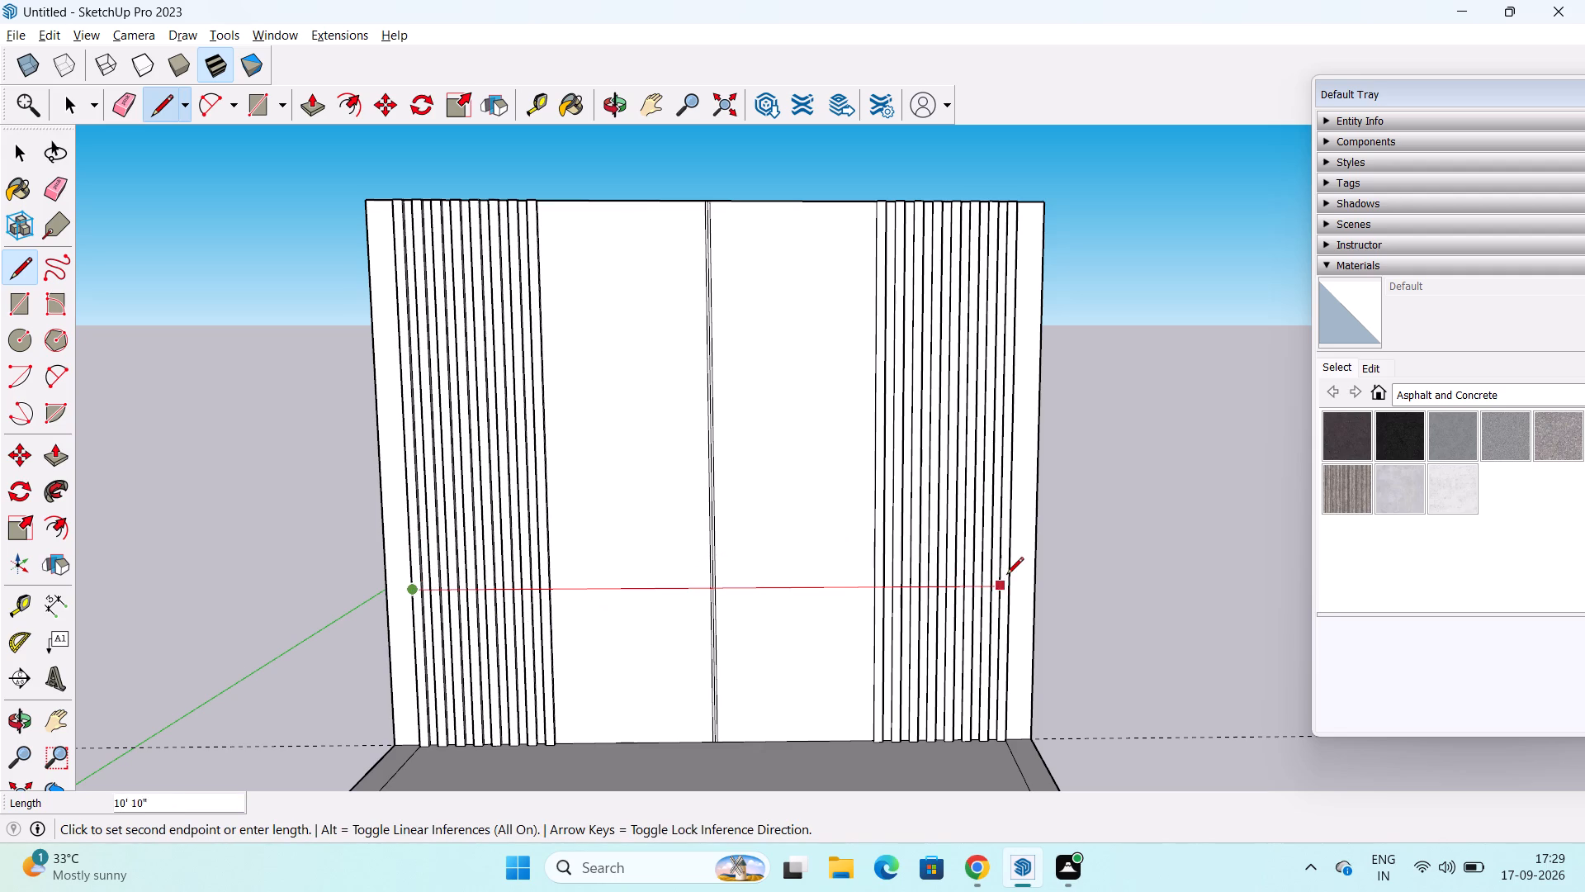
click(1012, 589)
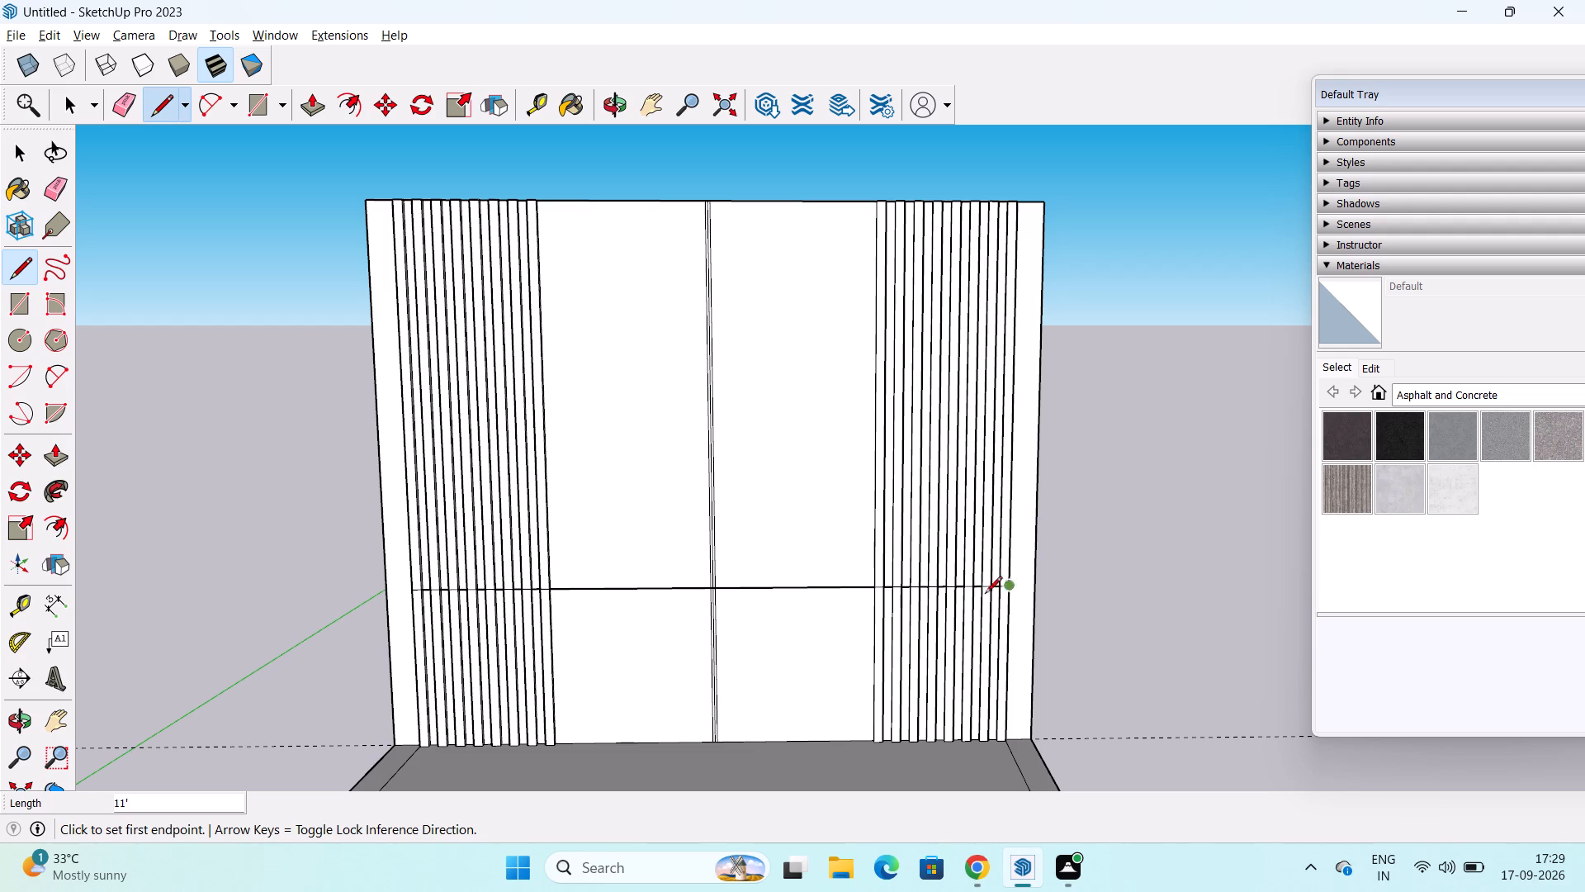
key(space)
Select the middle segment of the horizontal line and examine how the line crosses the raised slats on both sides.
click(620, 588)
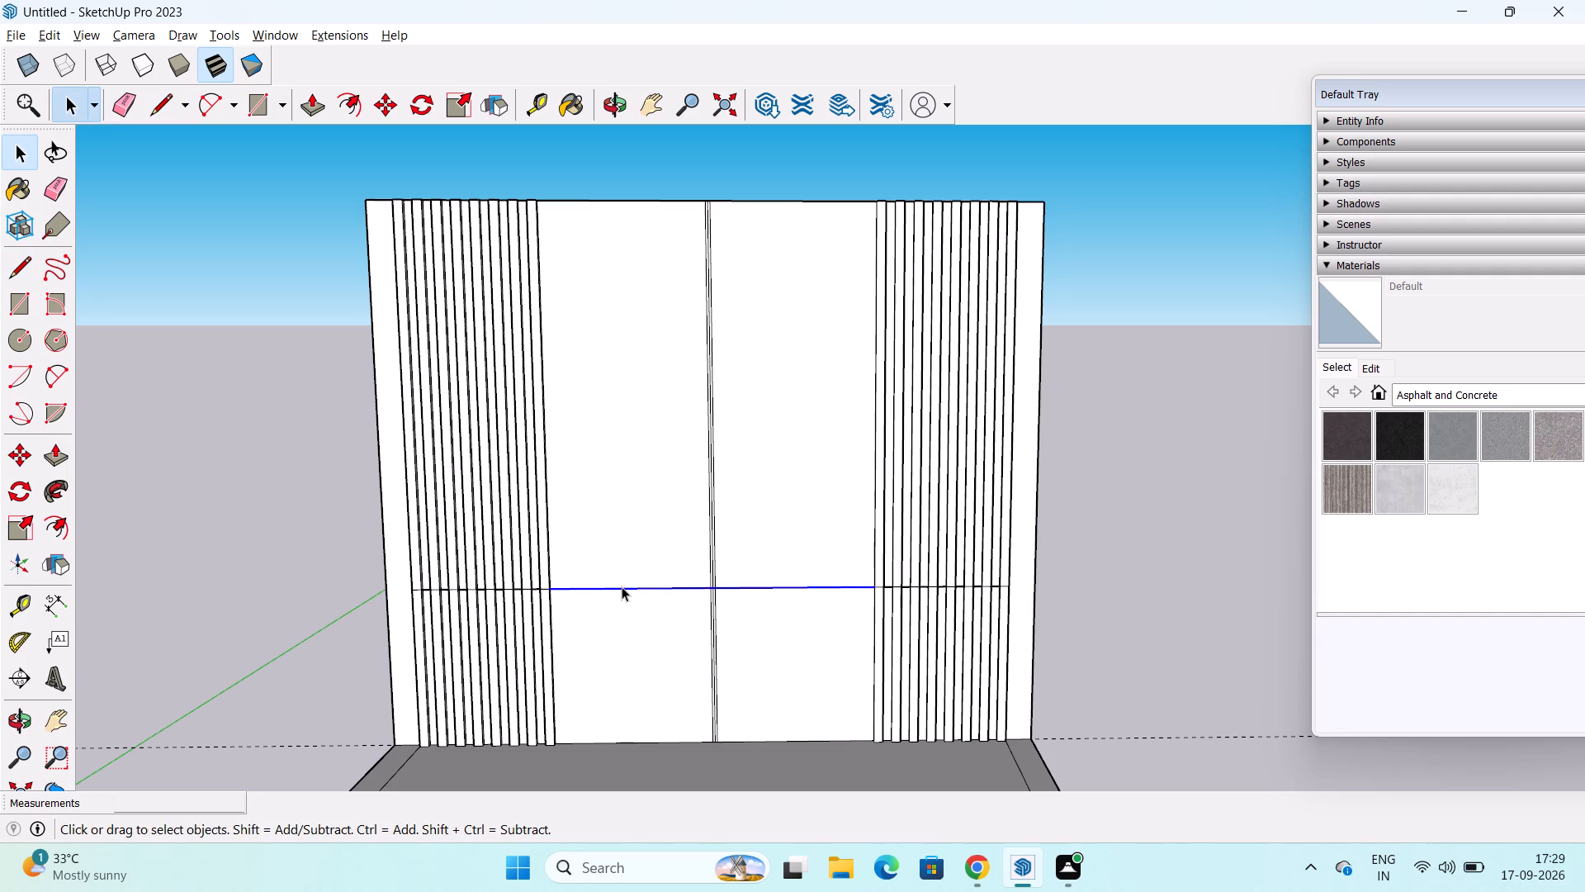
middle_drag(641, 560, 647, 723)
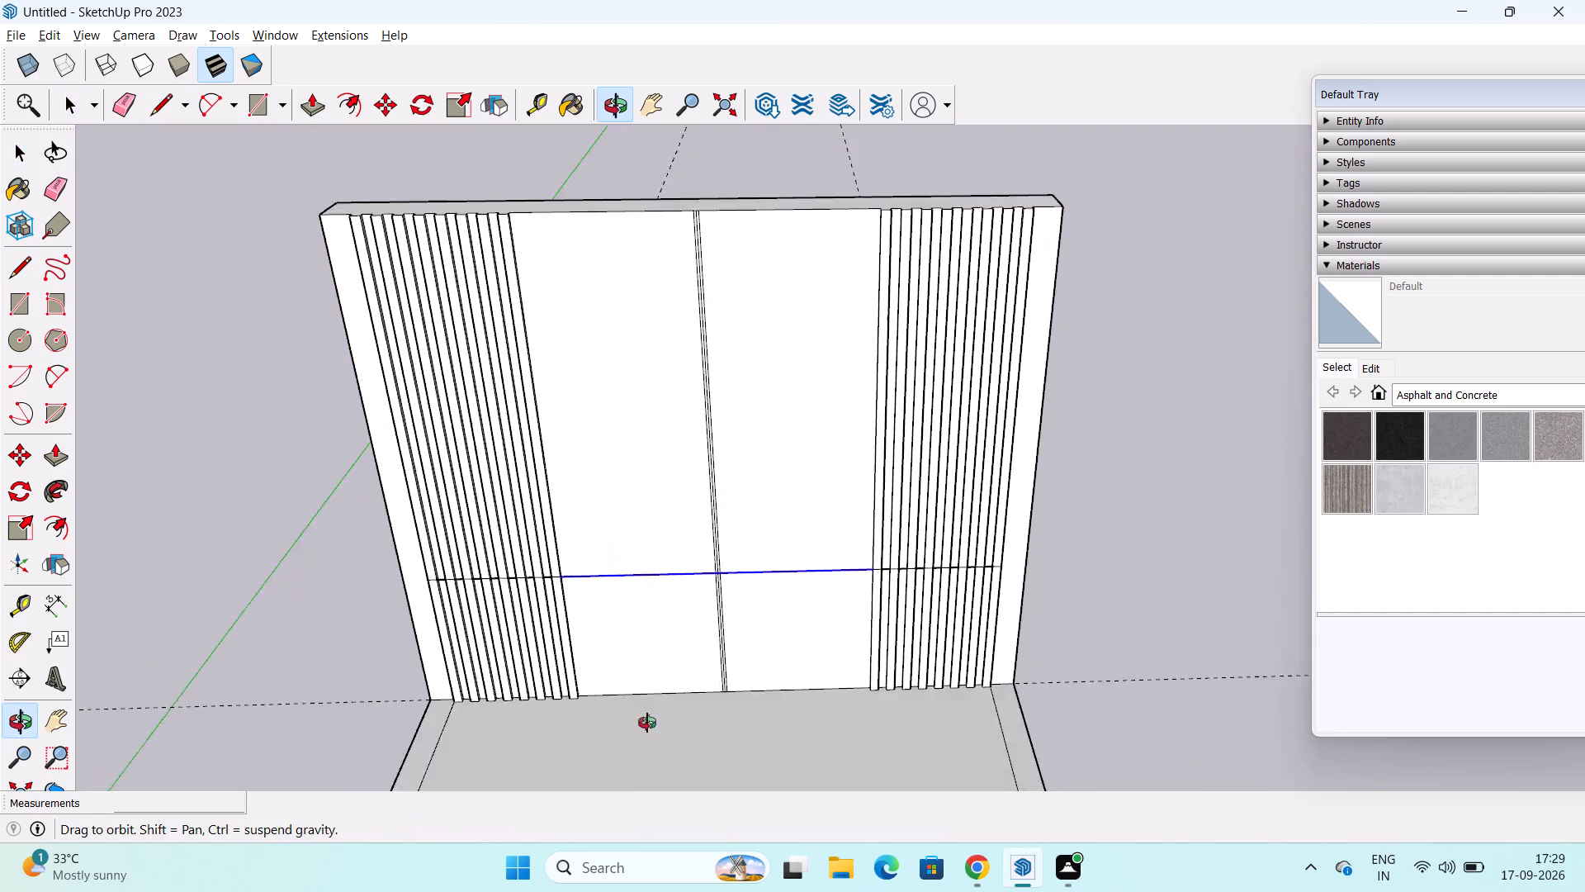
middle_drag(647, 723, 638, 832)
scroll(613, 562, up, 7)
middle_drag(662, 510, 665, 696)
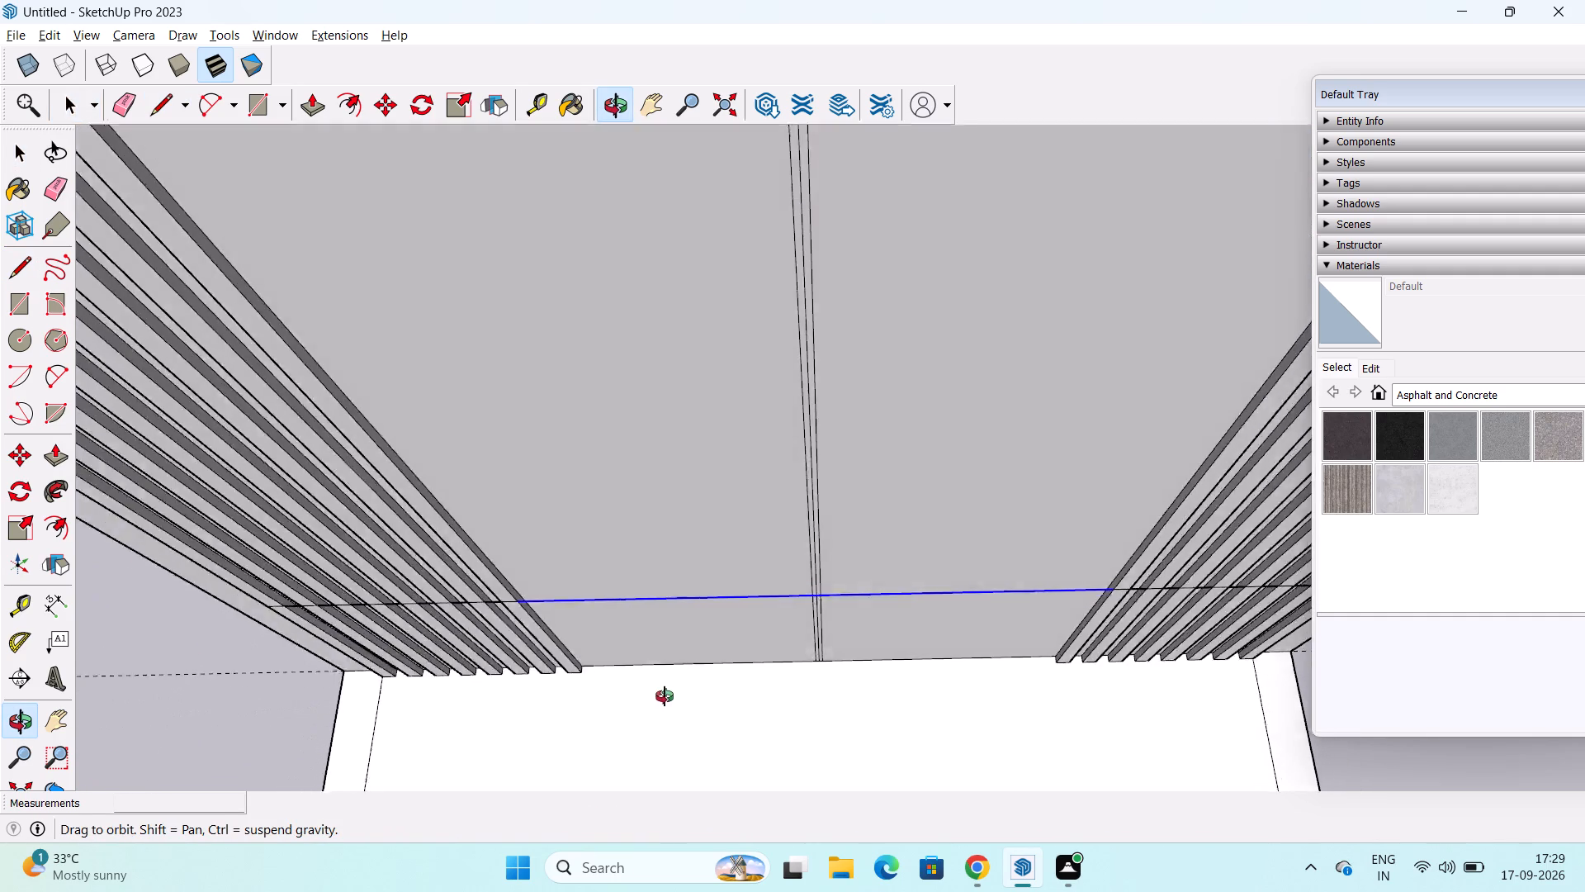
middle_drag(665, 696, 692, 707)
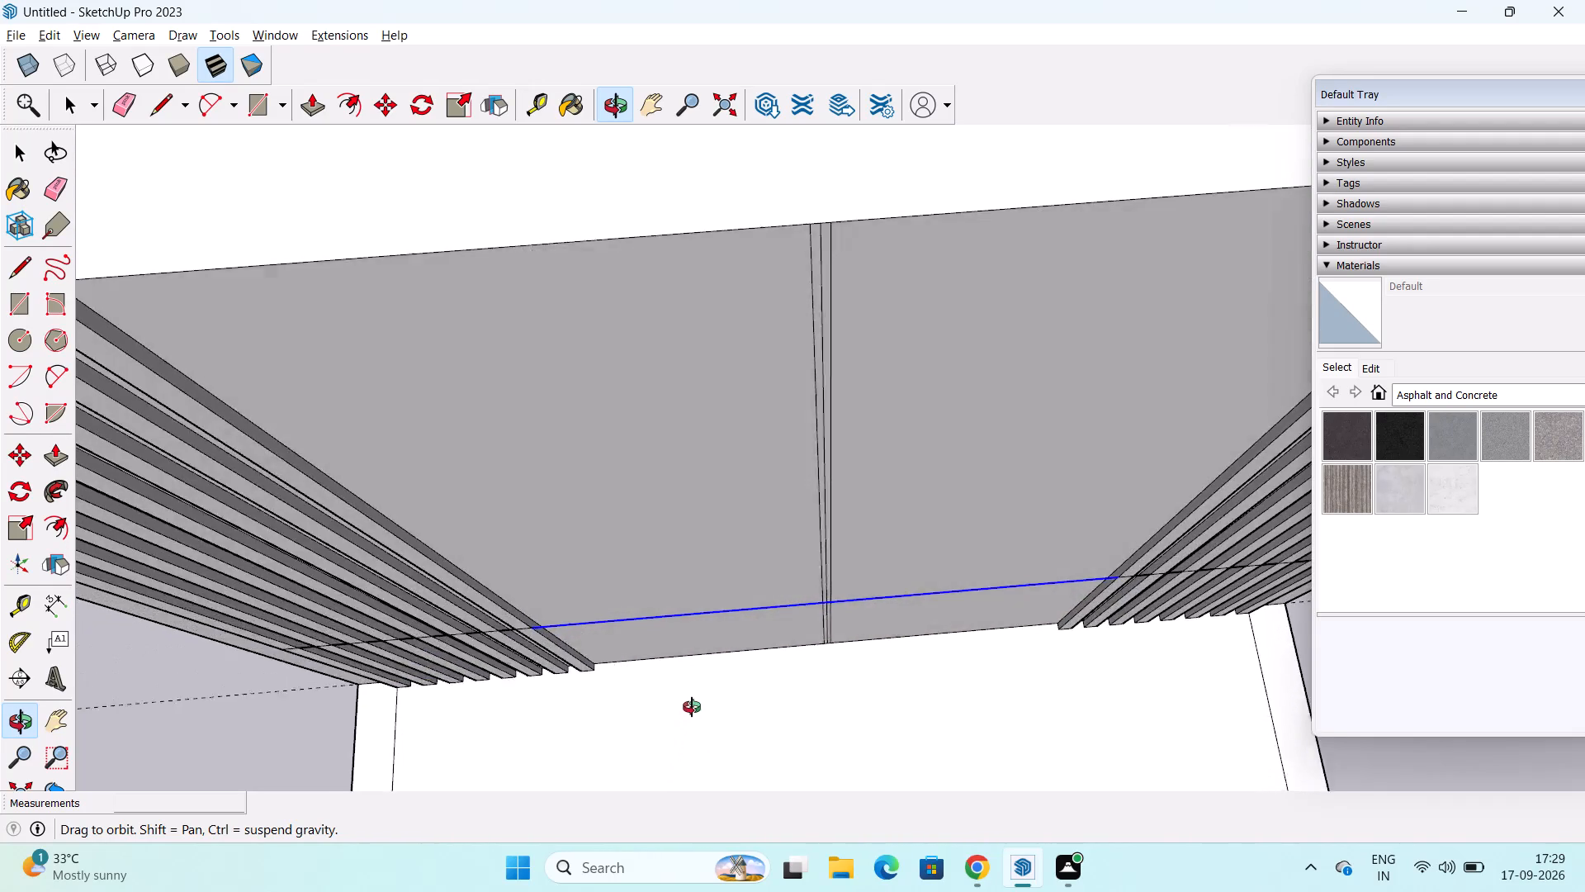
middle_drag(692, 707, 668, 477)
scroll(706, 473, down, 2)
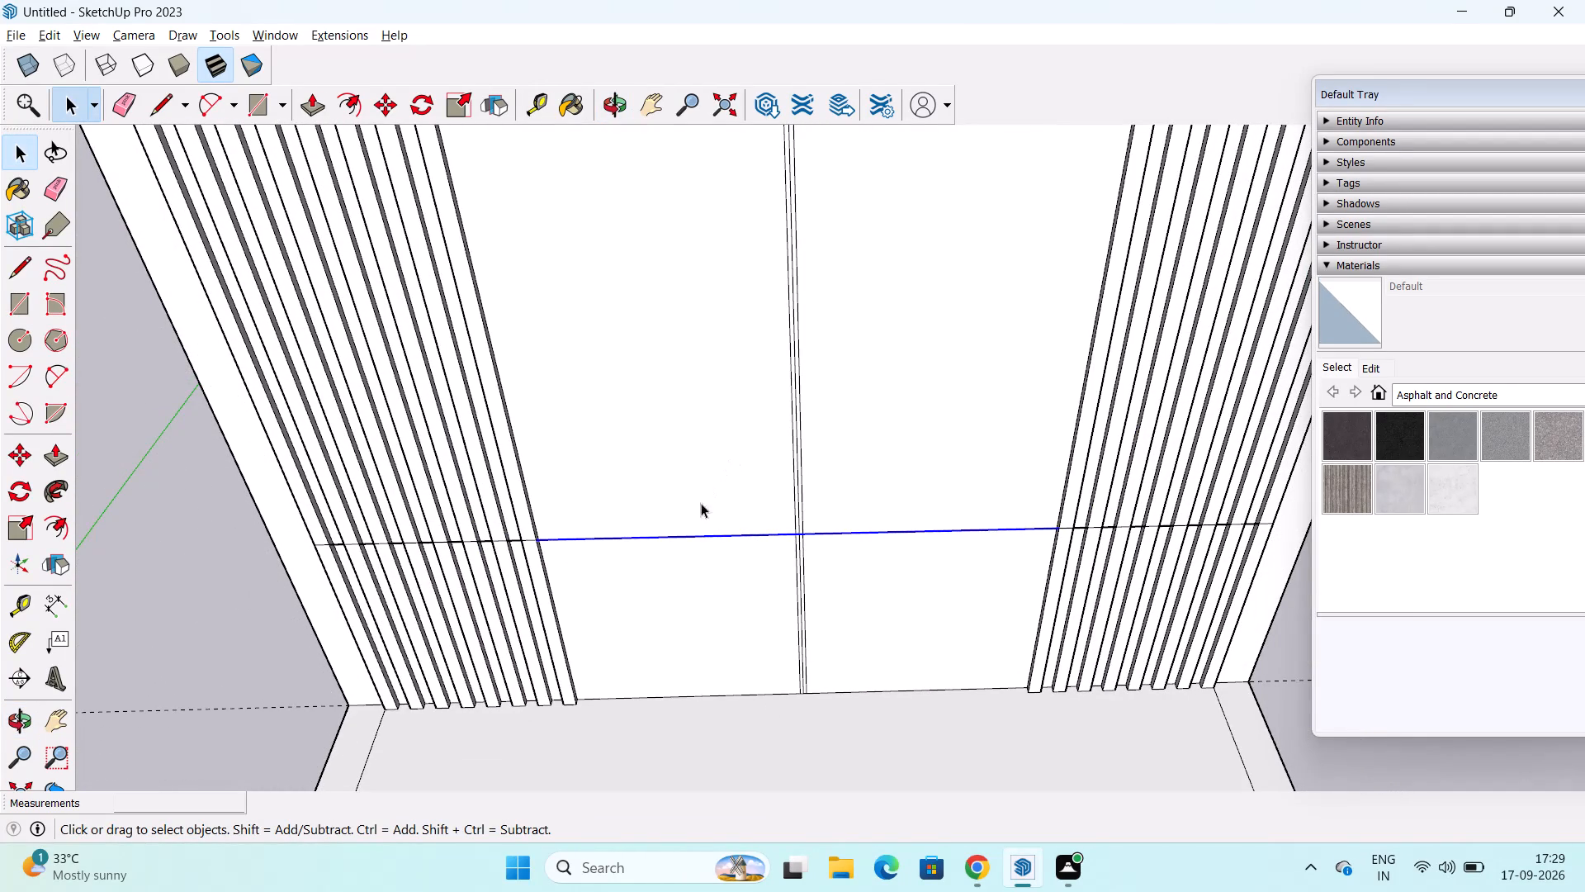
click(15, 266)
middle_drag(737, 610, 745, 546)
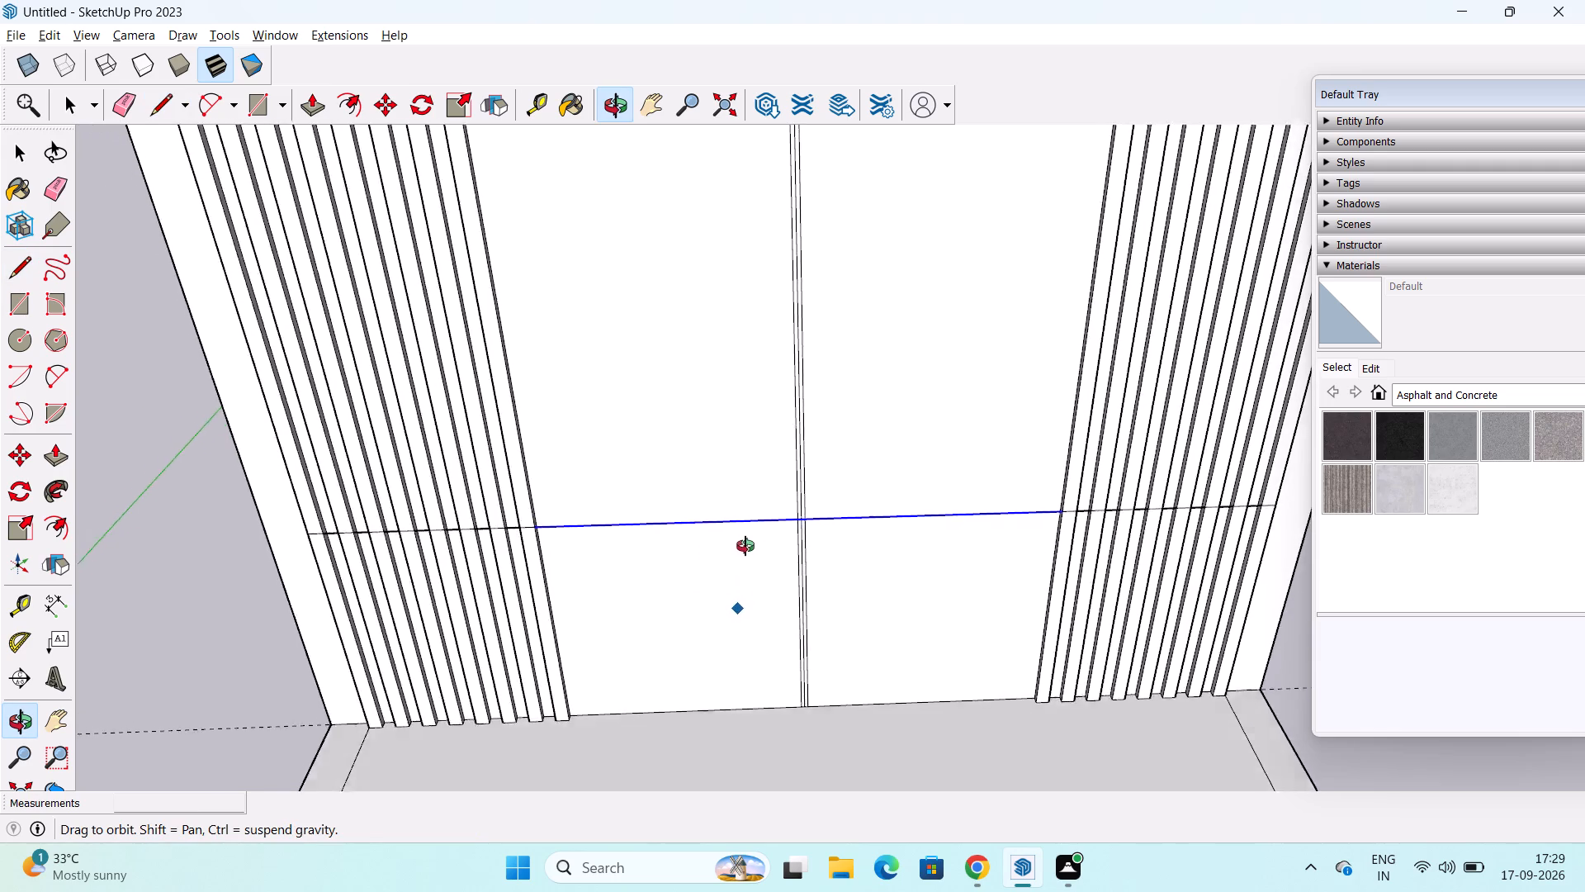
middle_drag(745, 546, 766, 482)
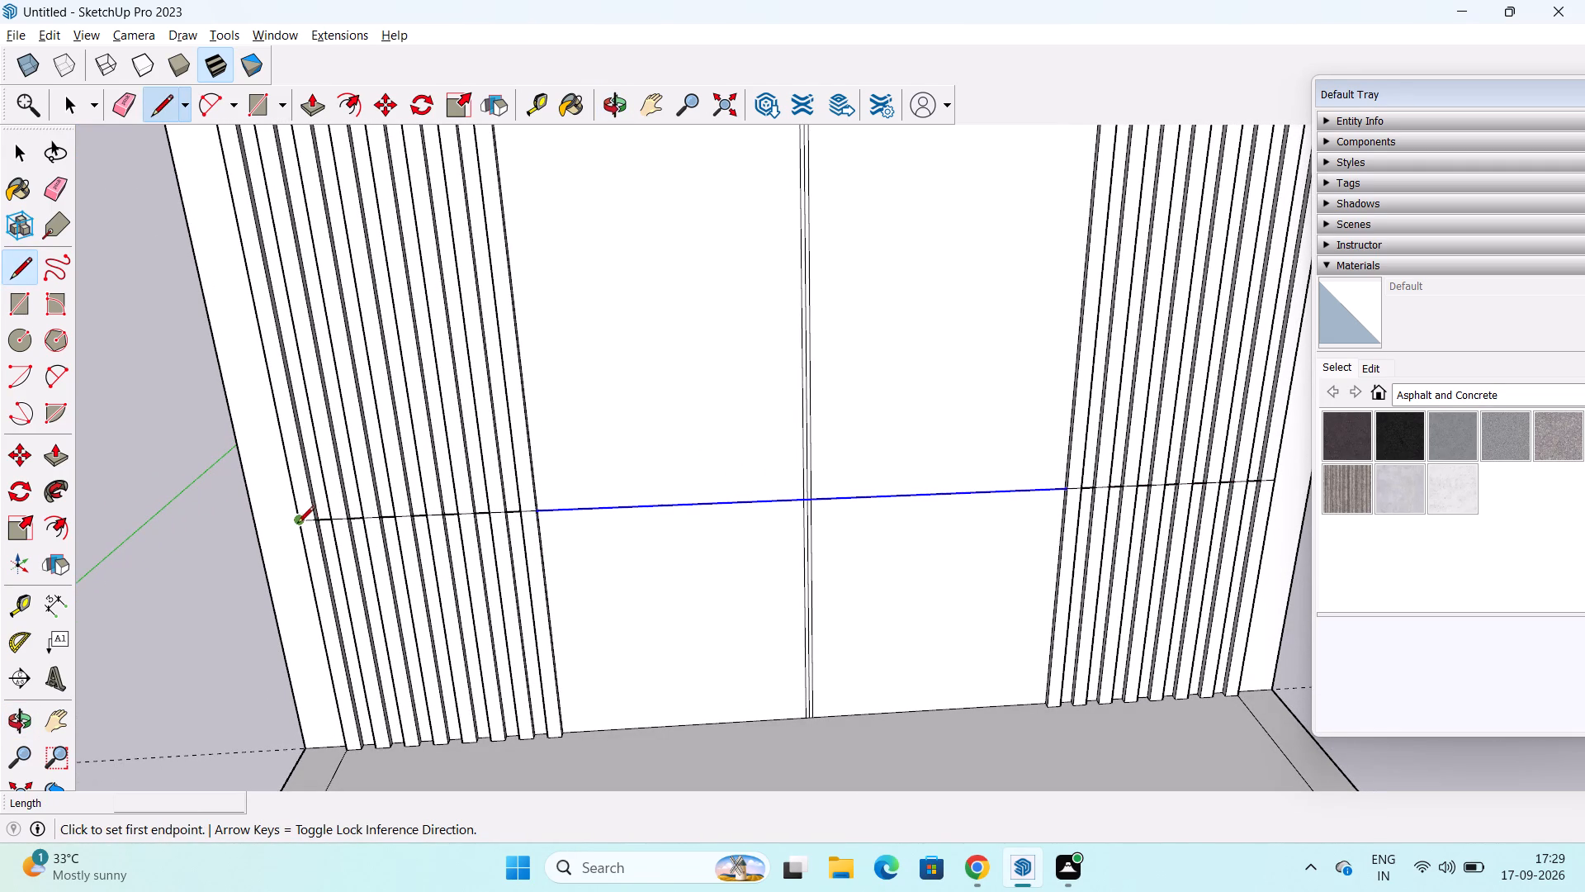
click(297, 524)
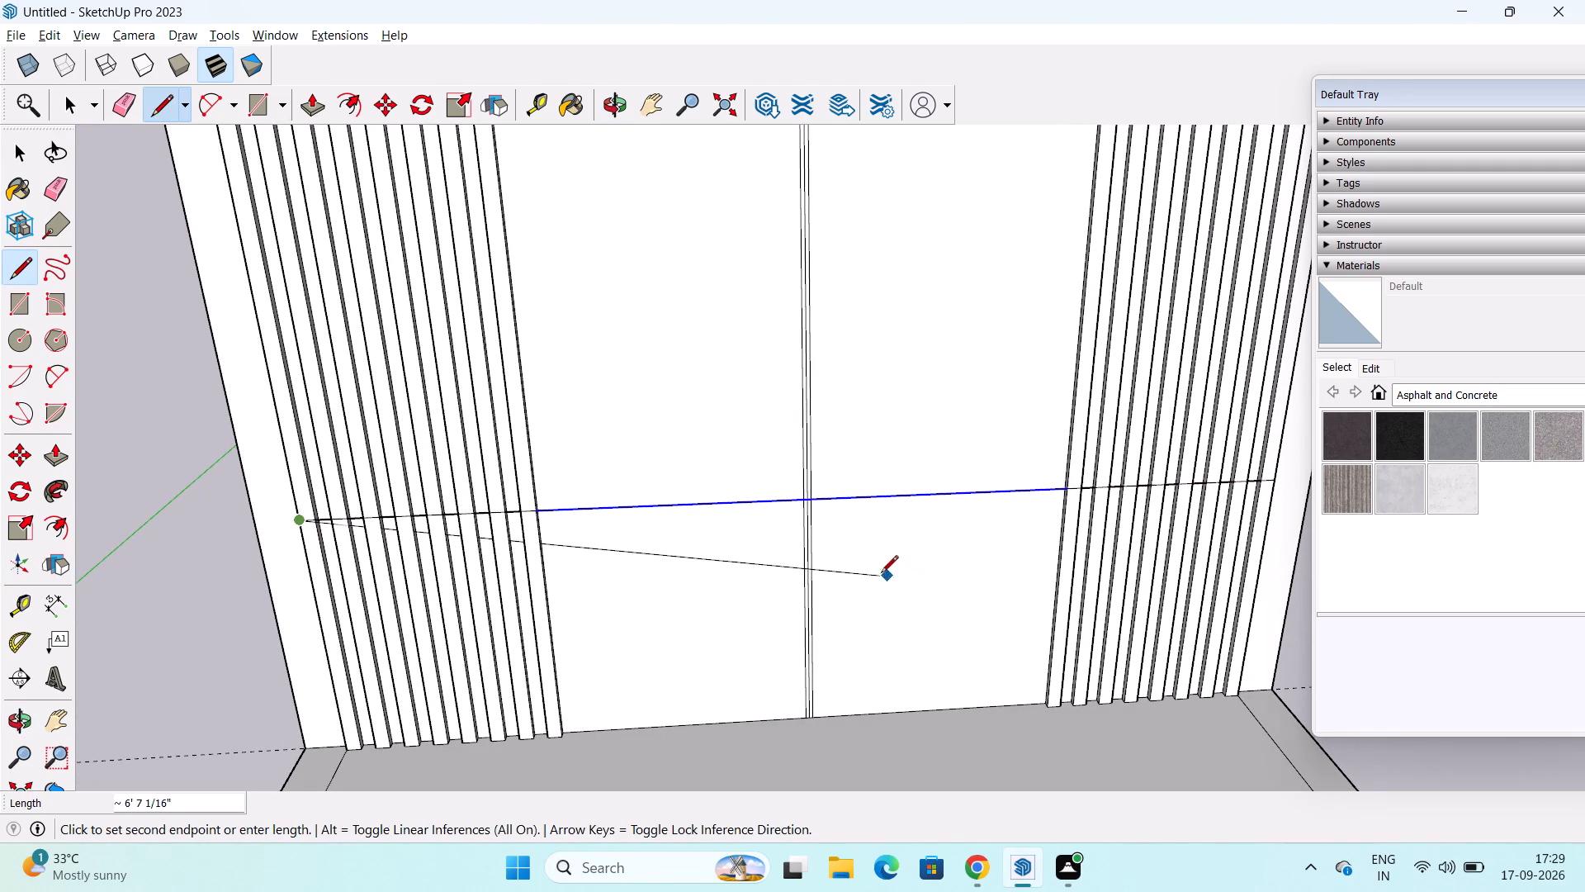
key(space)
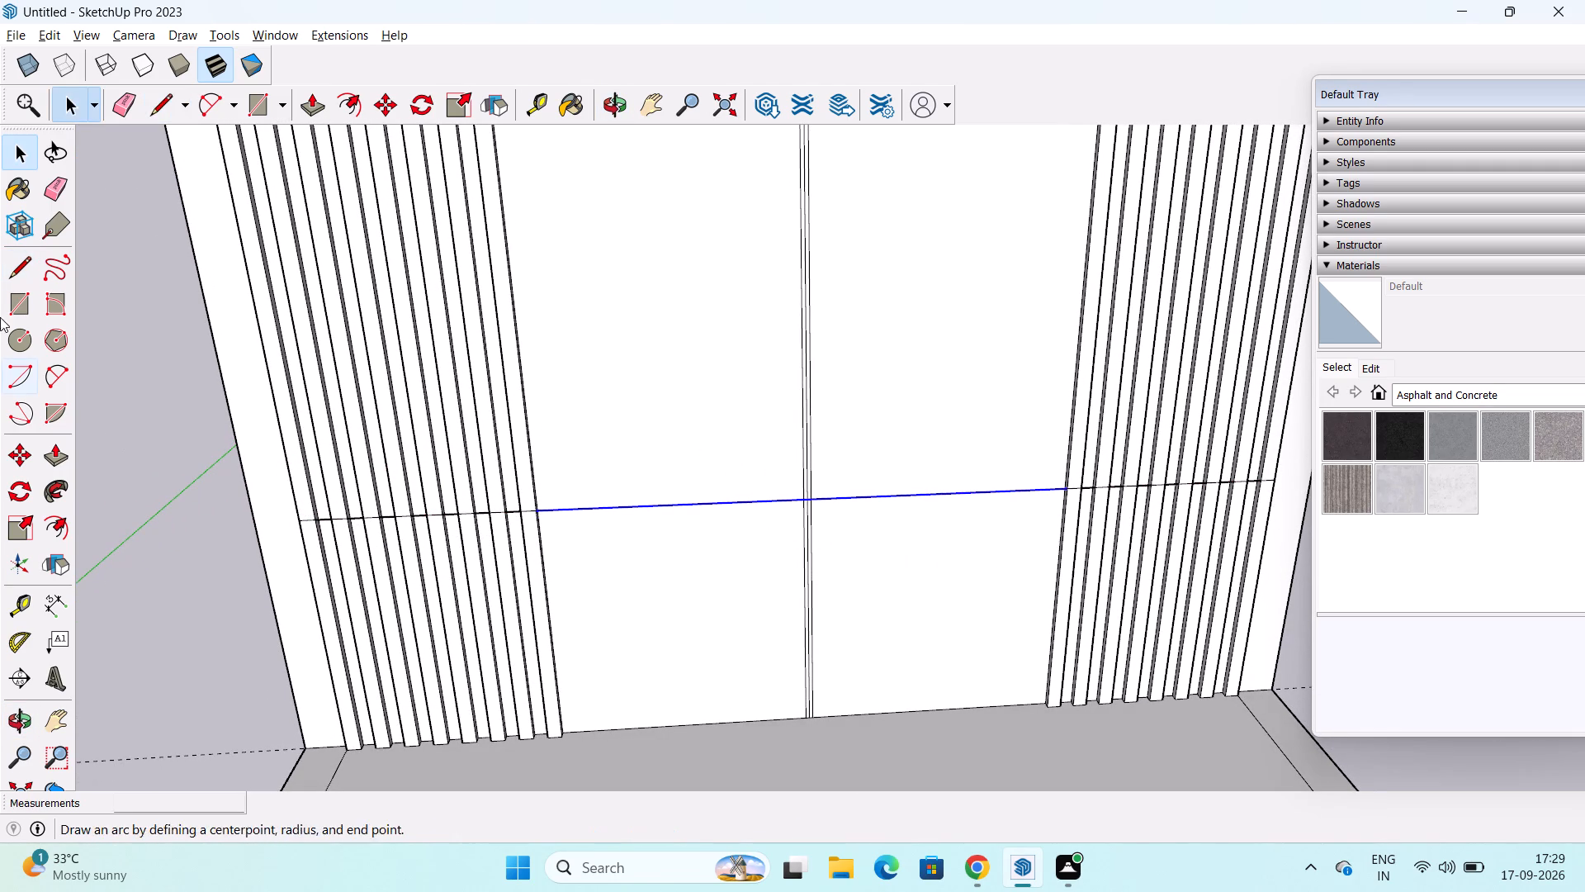
Draw an 11' by 1' 6" rectangle below the horizontal line, from its left end to the right side strip line.
click(15, 309)
click(298, 517)
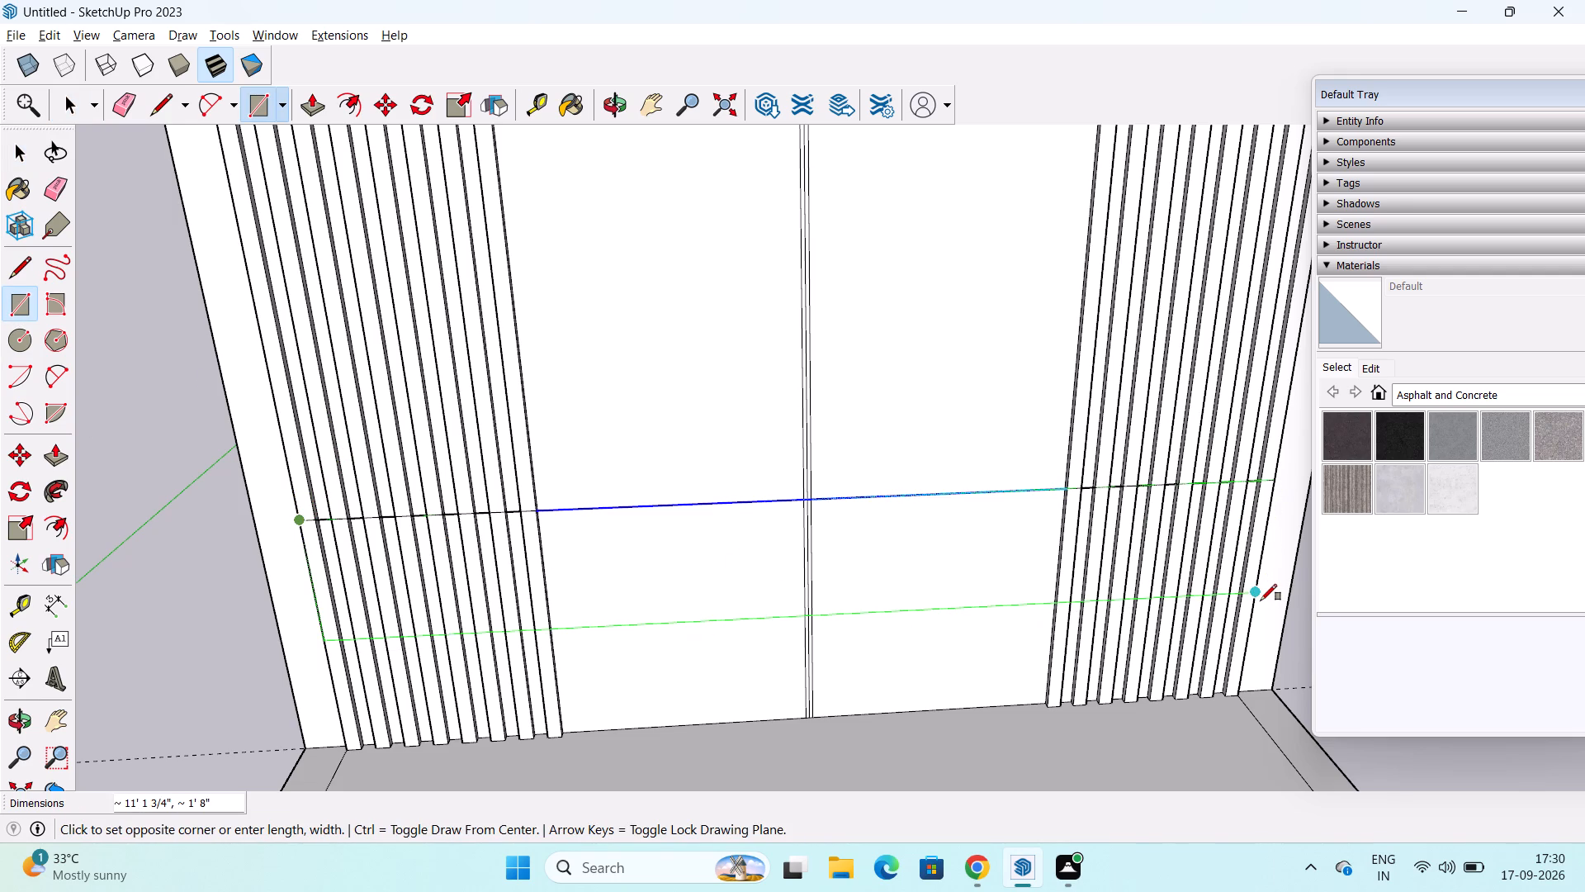
middle_drag(1261, 600, 1171, 600)
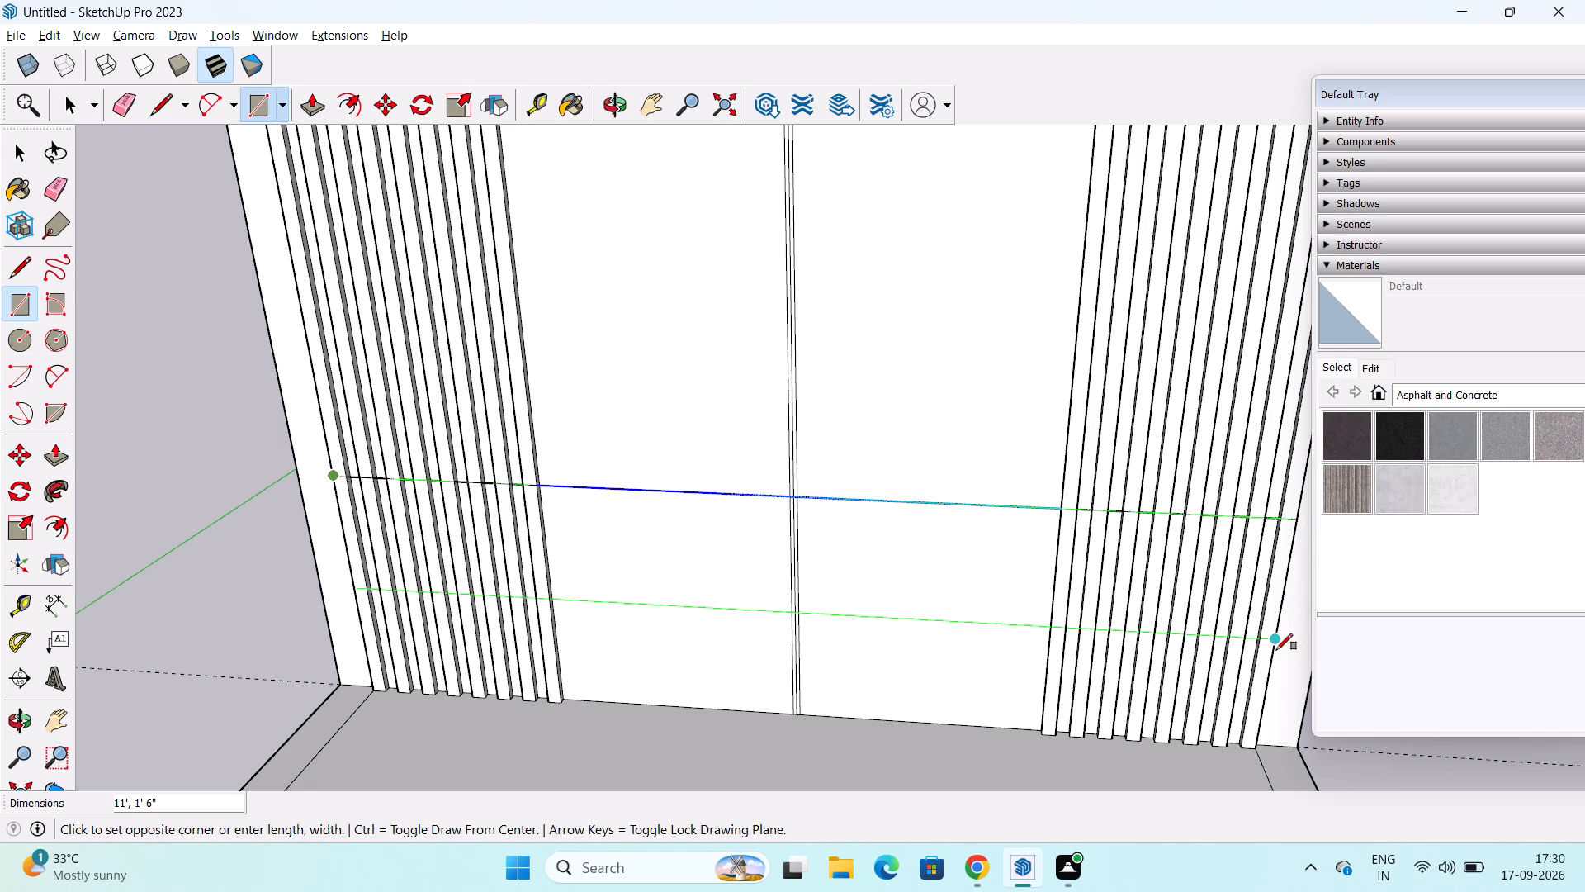
middle_drag(1276, 650, 1276, 649)
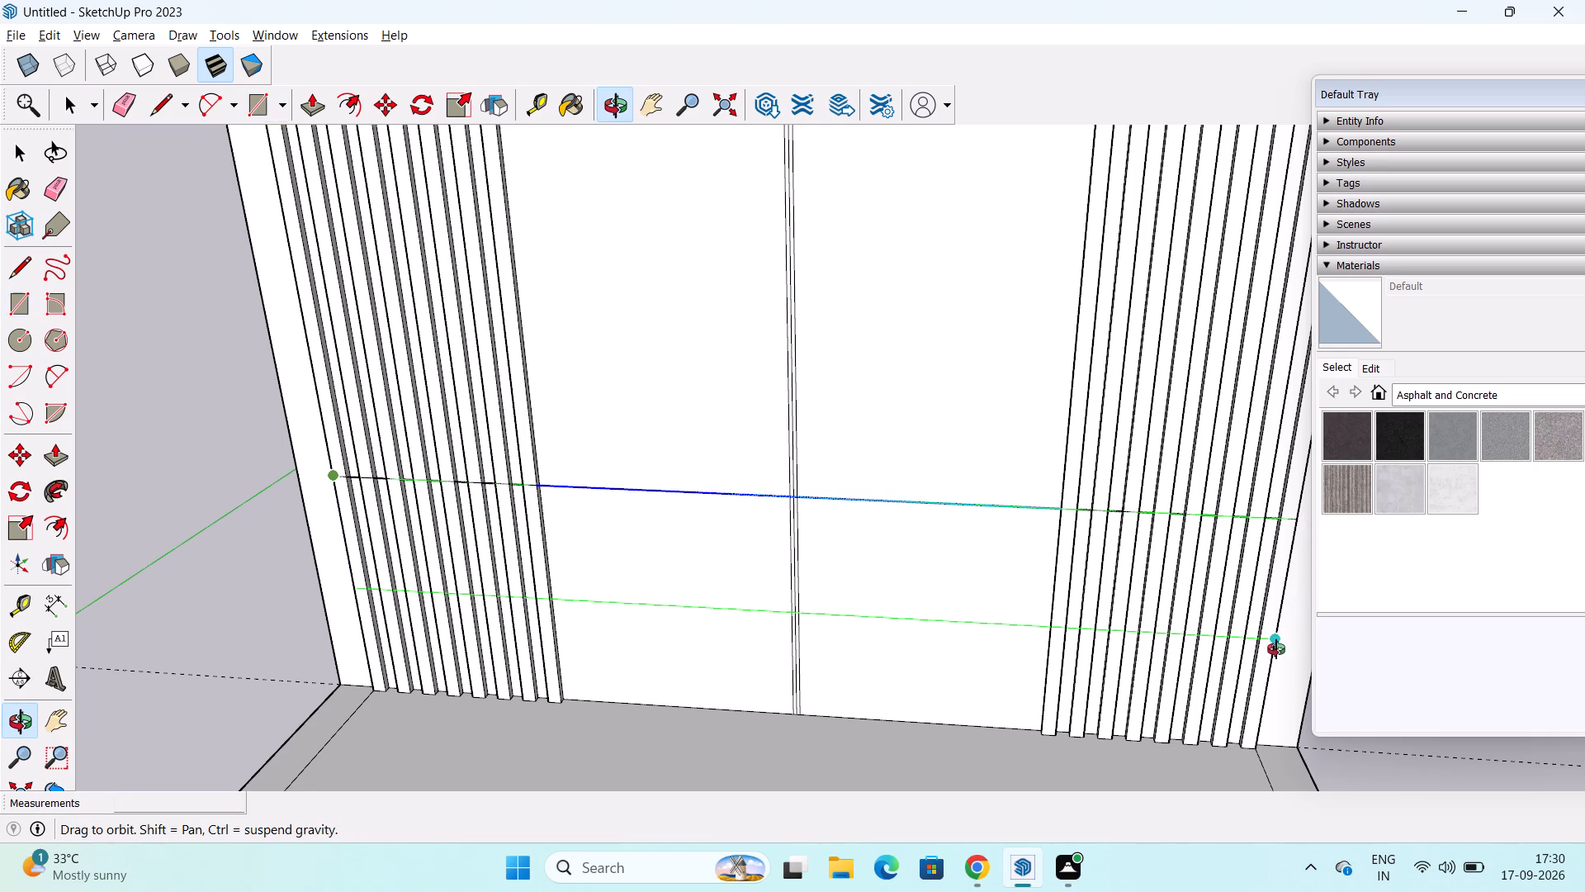
middle_drag(1276, 649, 1297, 539)
scroll(1297, 539, down, 3)
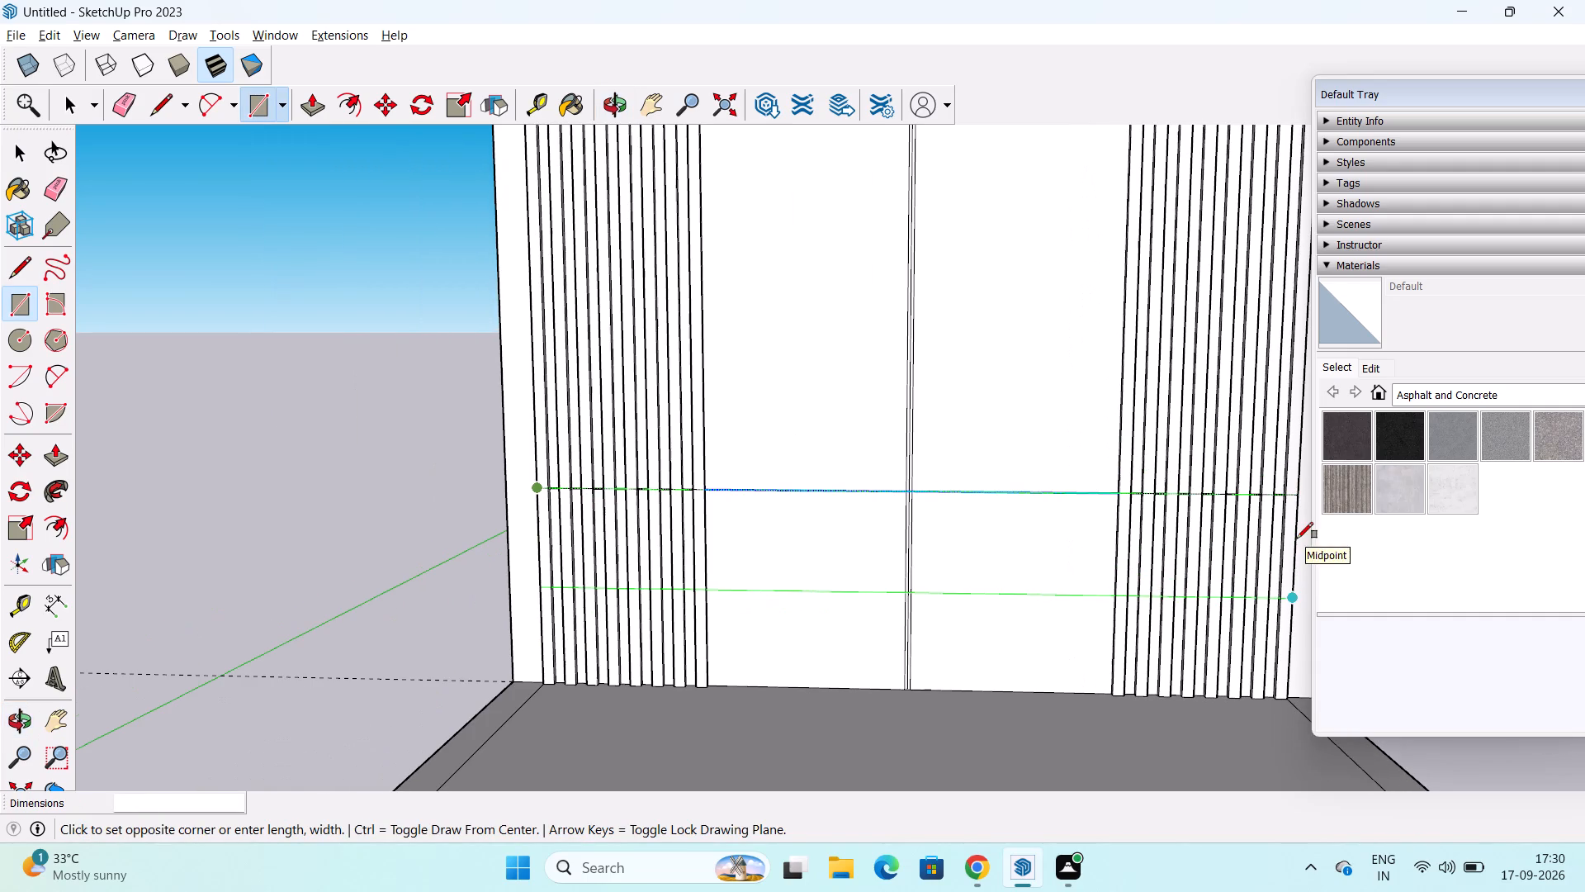
shift+middle_drag(1297, 539, 1098, 634)
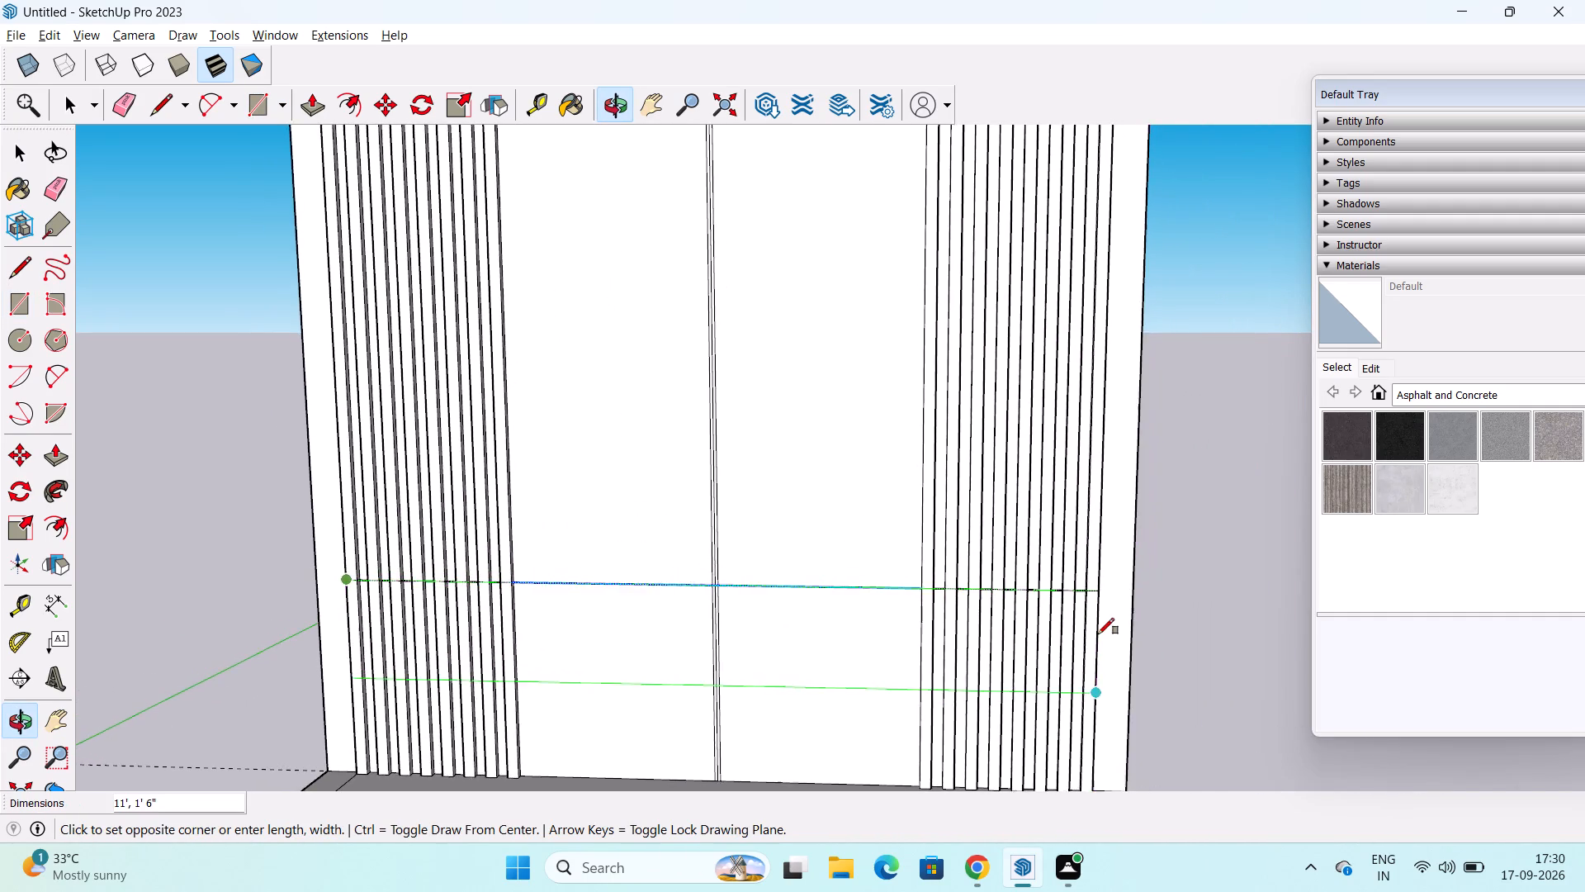
scroll(1100, 633, down, 1)
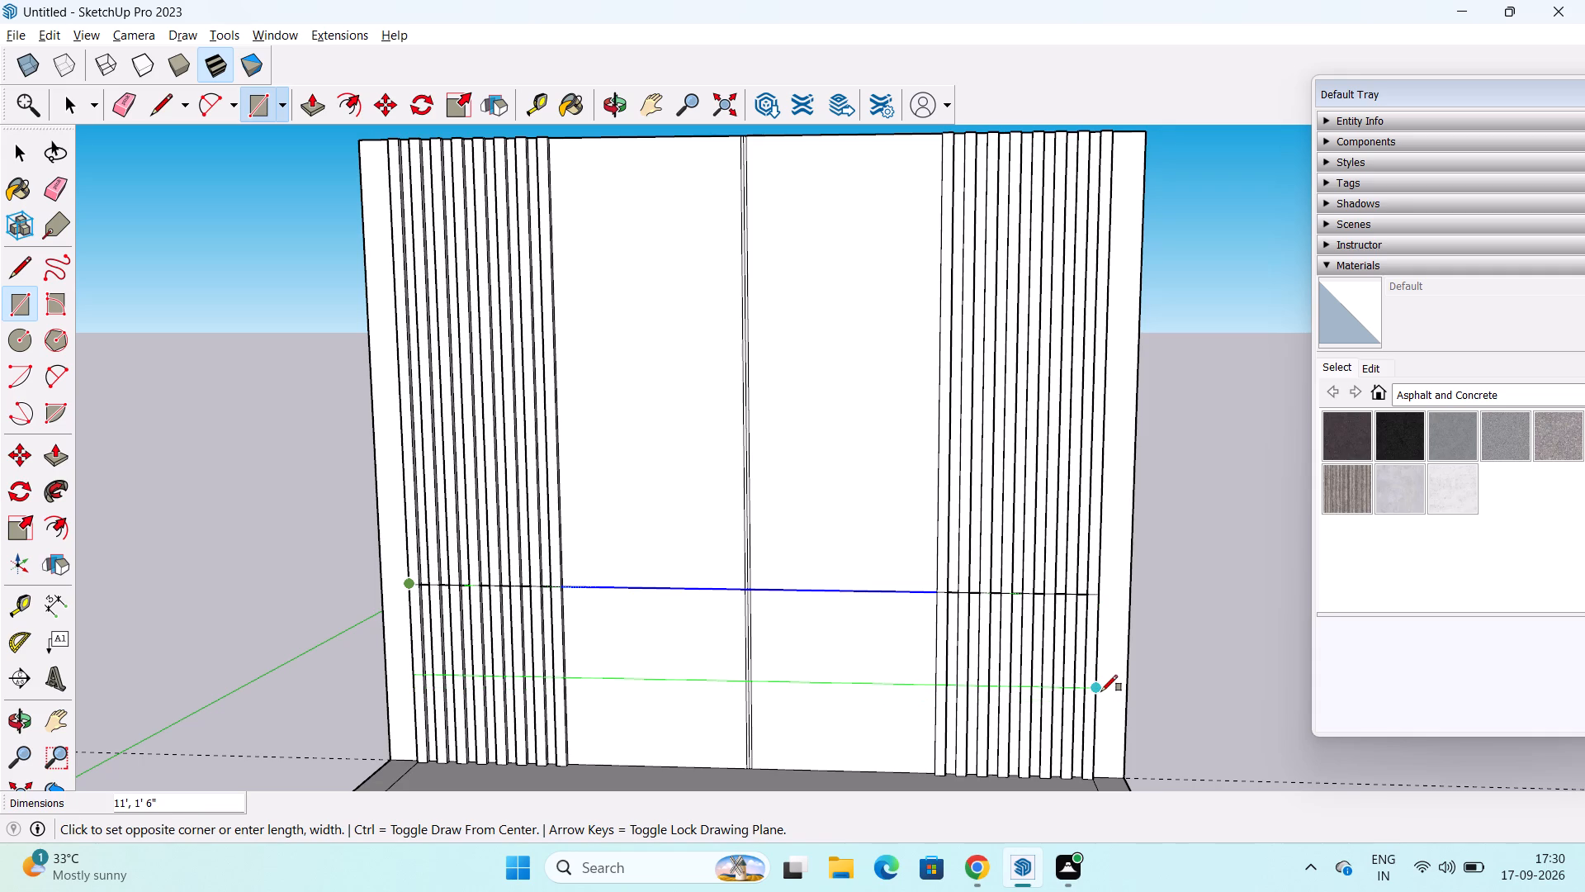
click(1101, 691)
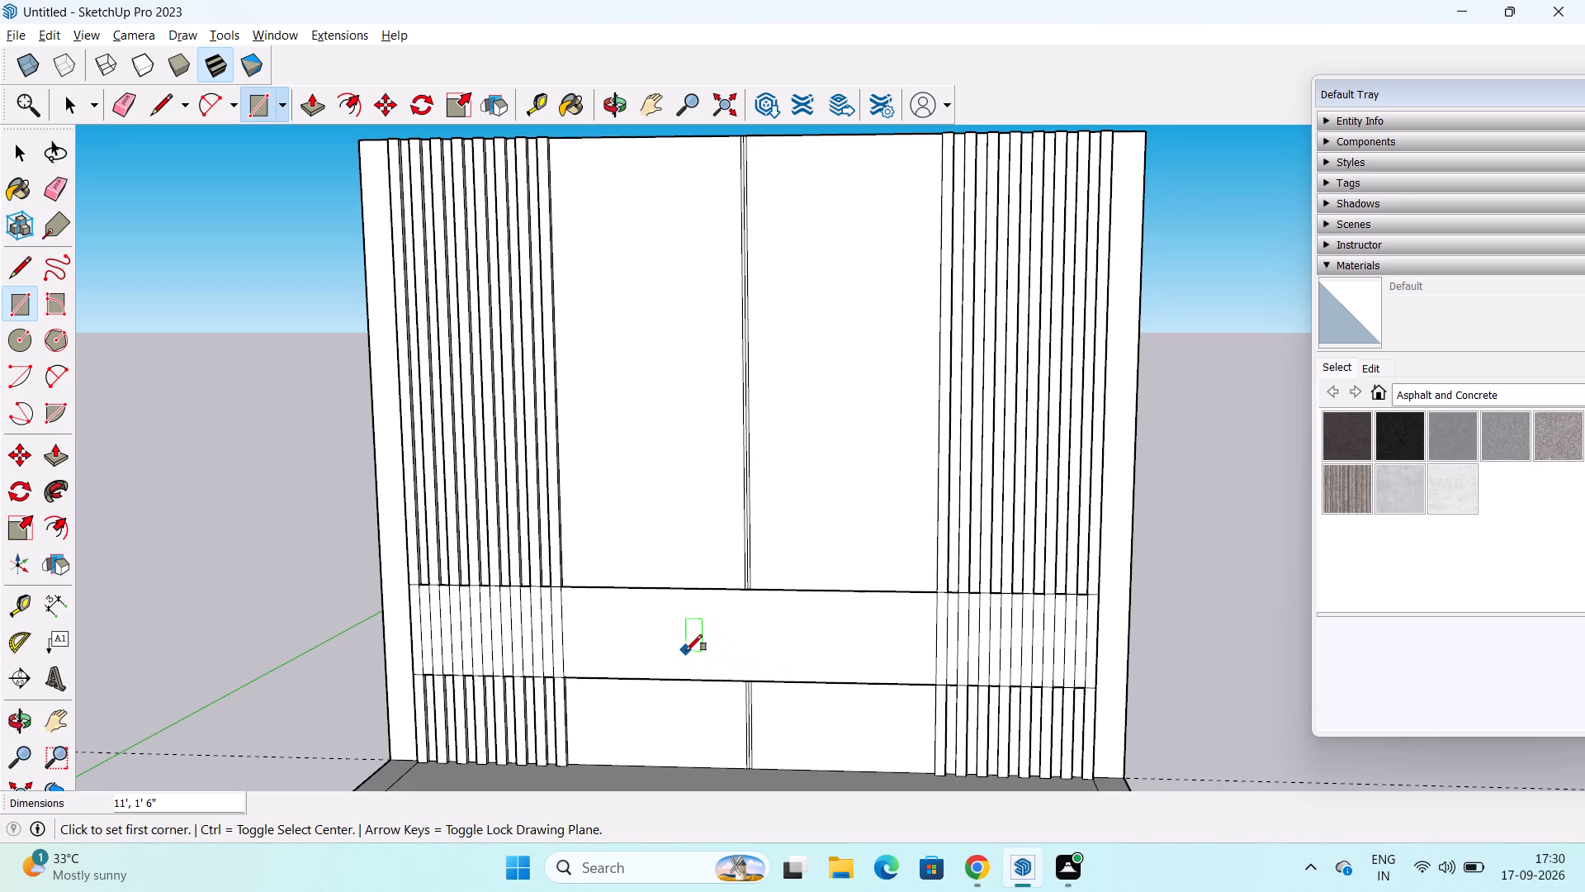
key(space)
Extrude the rectangle's central face between the two slat groups forward by 2' with Push/Pull.
click(57, 454)
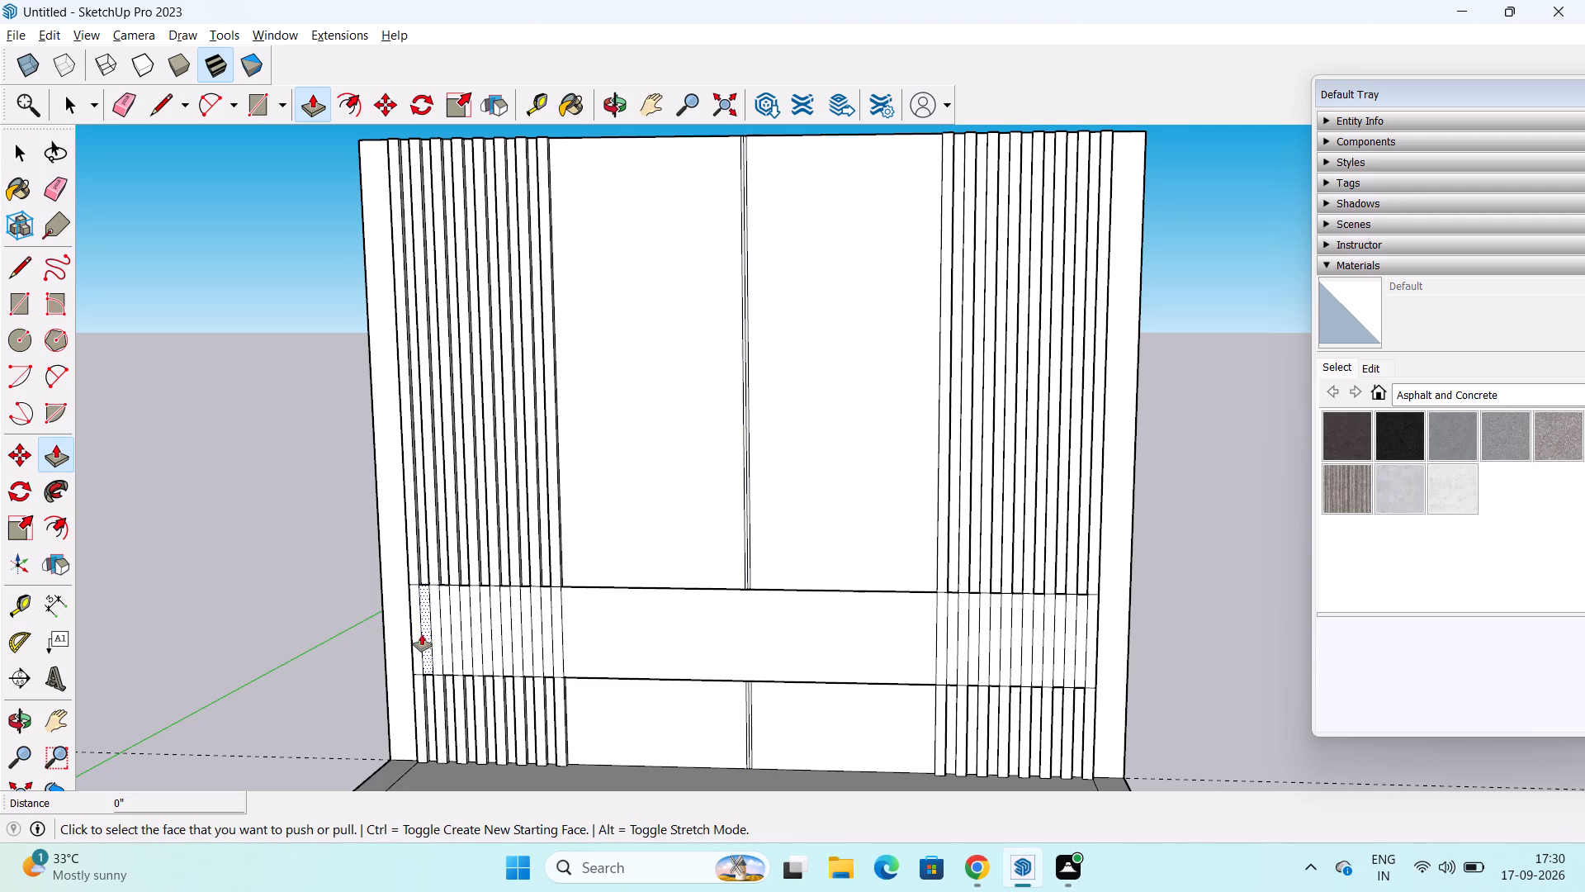
scroll(610, 623, up, 2)
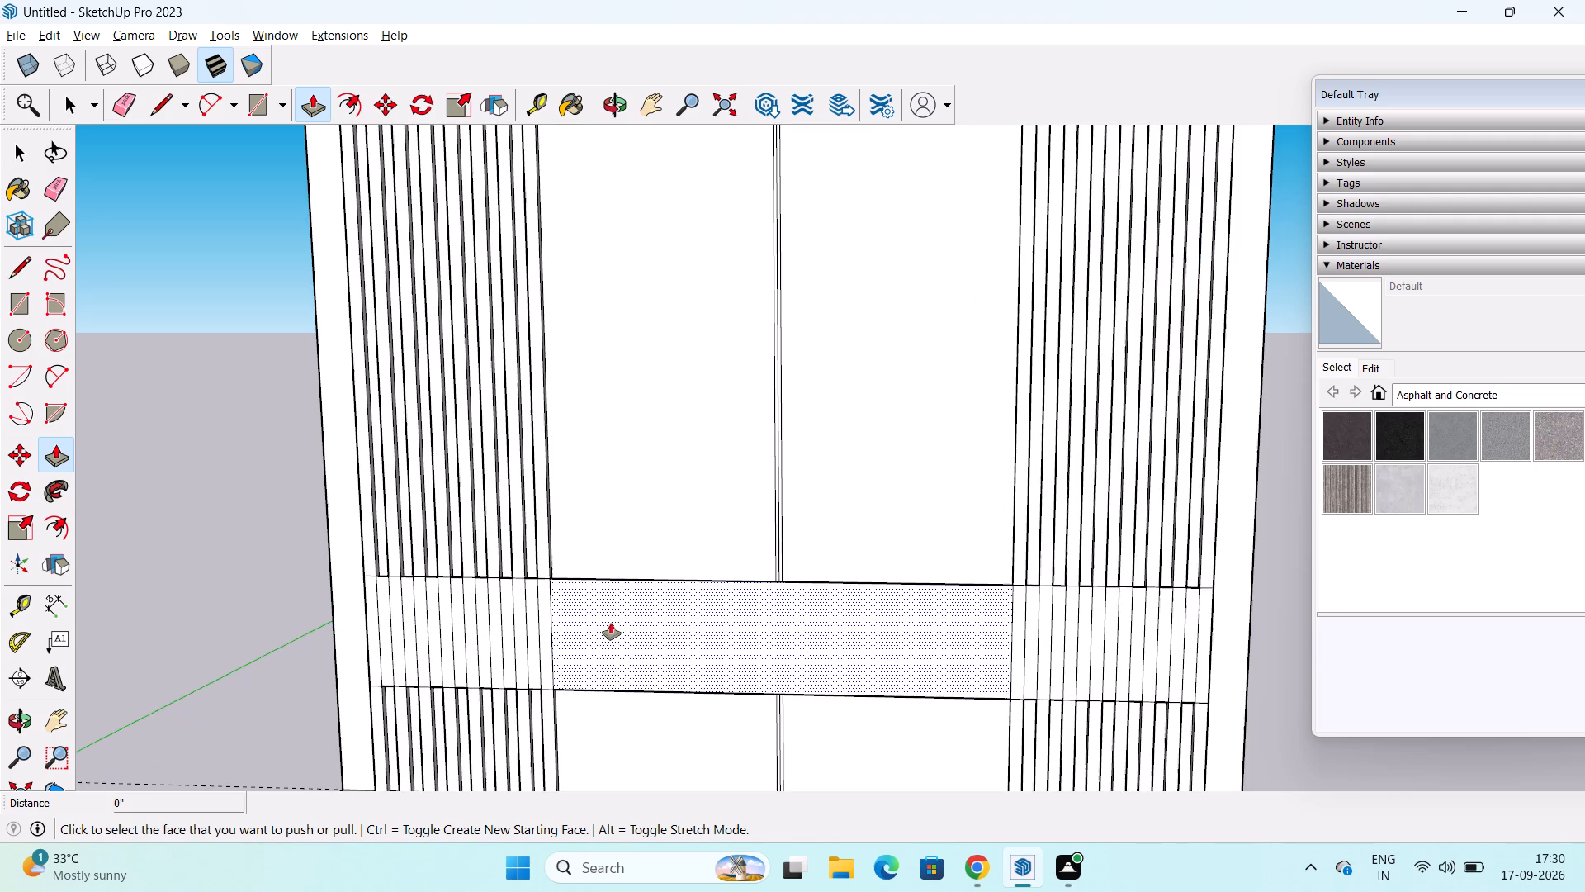
middle_drag(611, 623, 621, 833)
scroll(654, 662, down, 2)
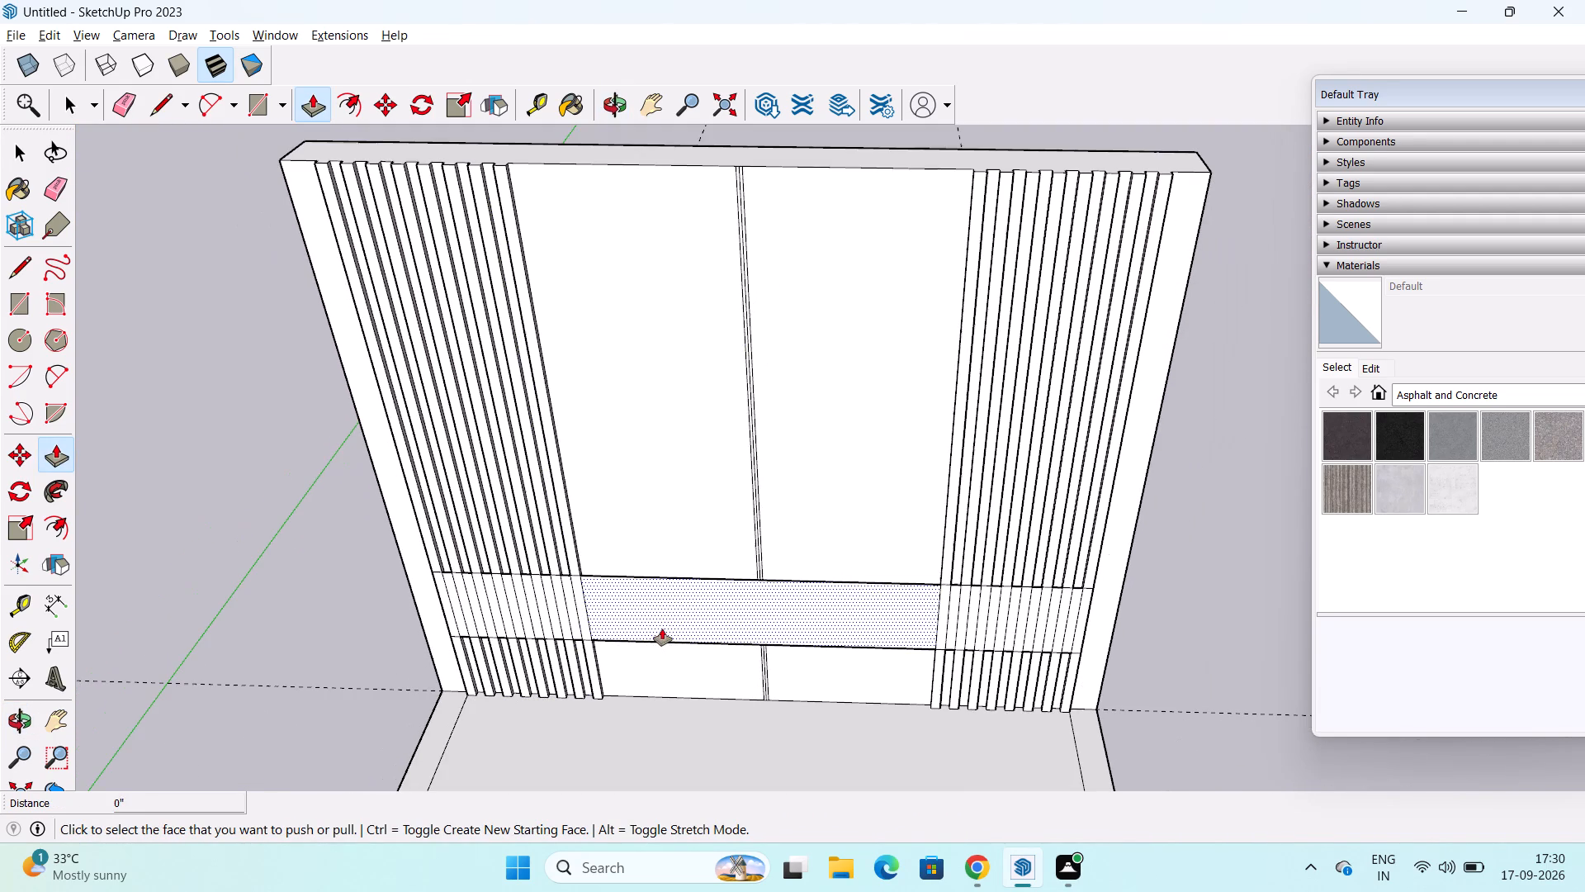
click(670, 619)
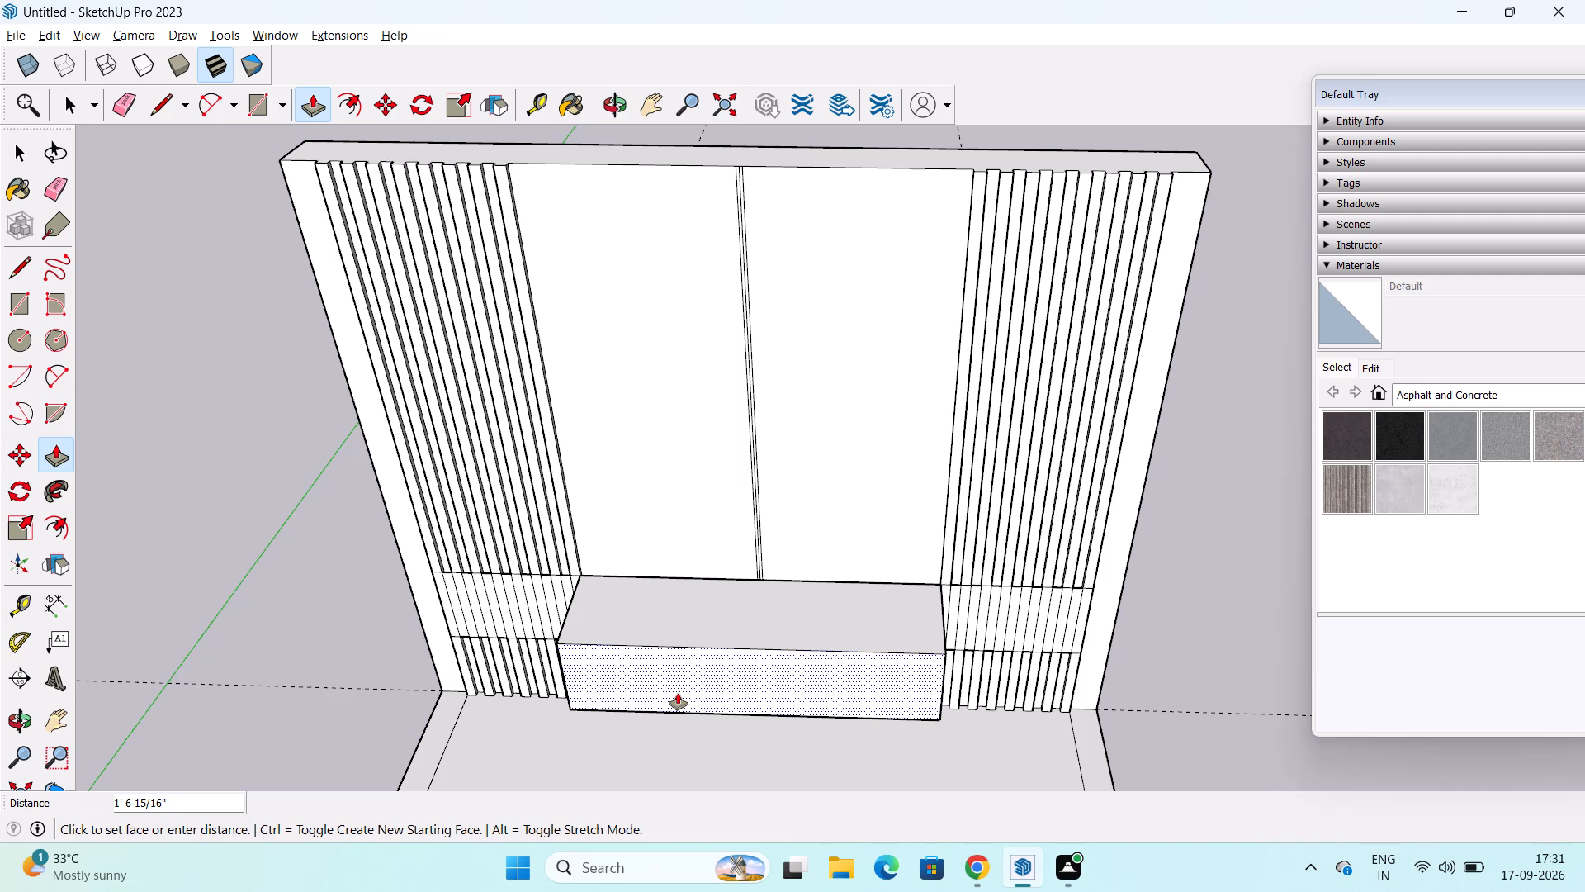
text(2')
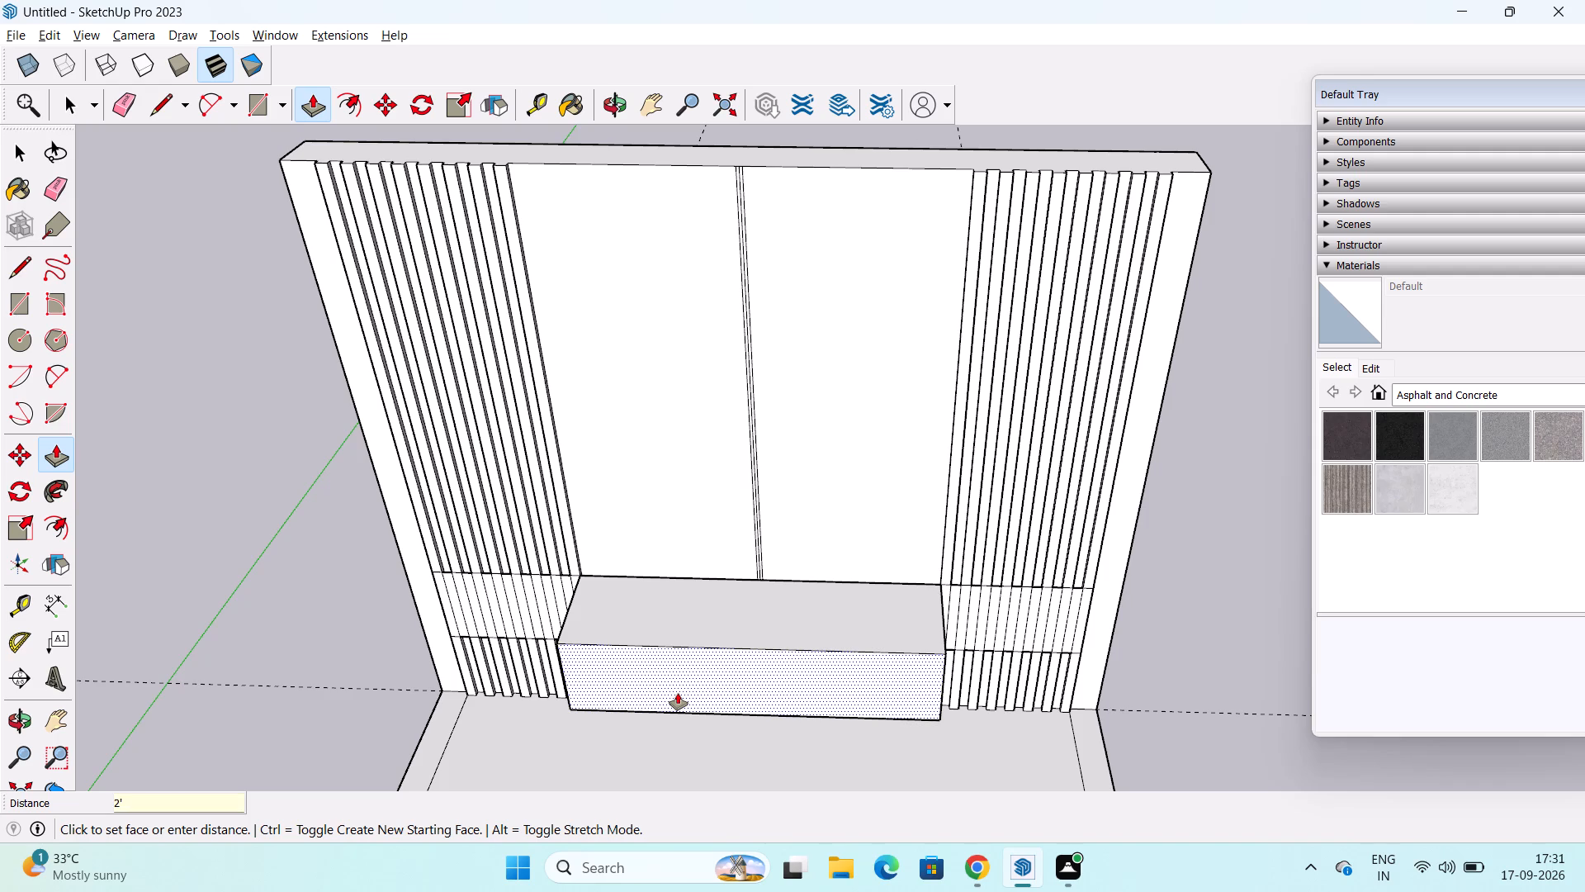
key(Return)
scroll(748, 618, down, 2)
middle_drag(741, 664, 745, 541)
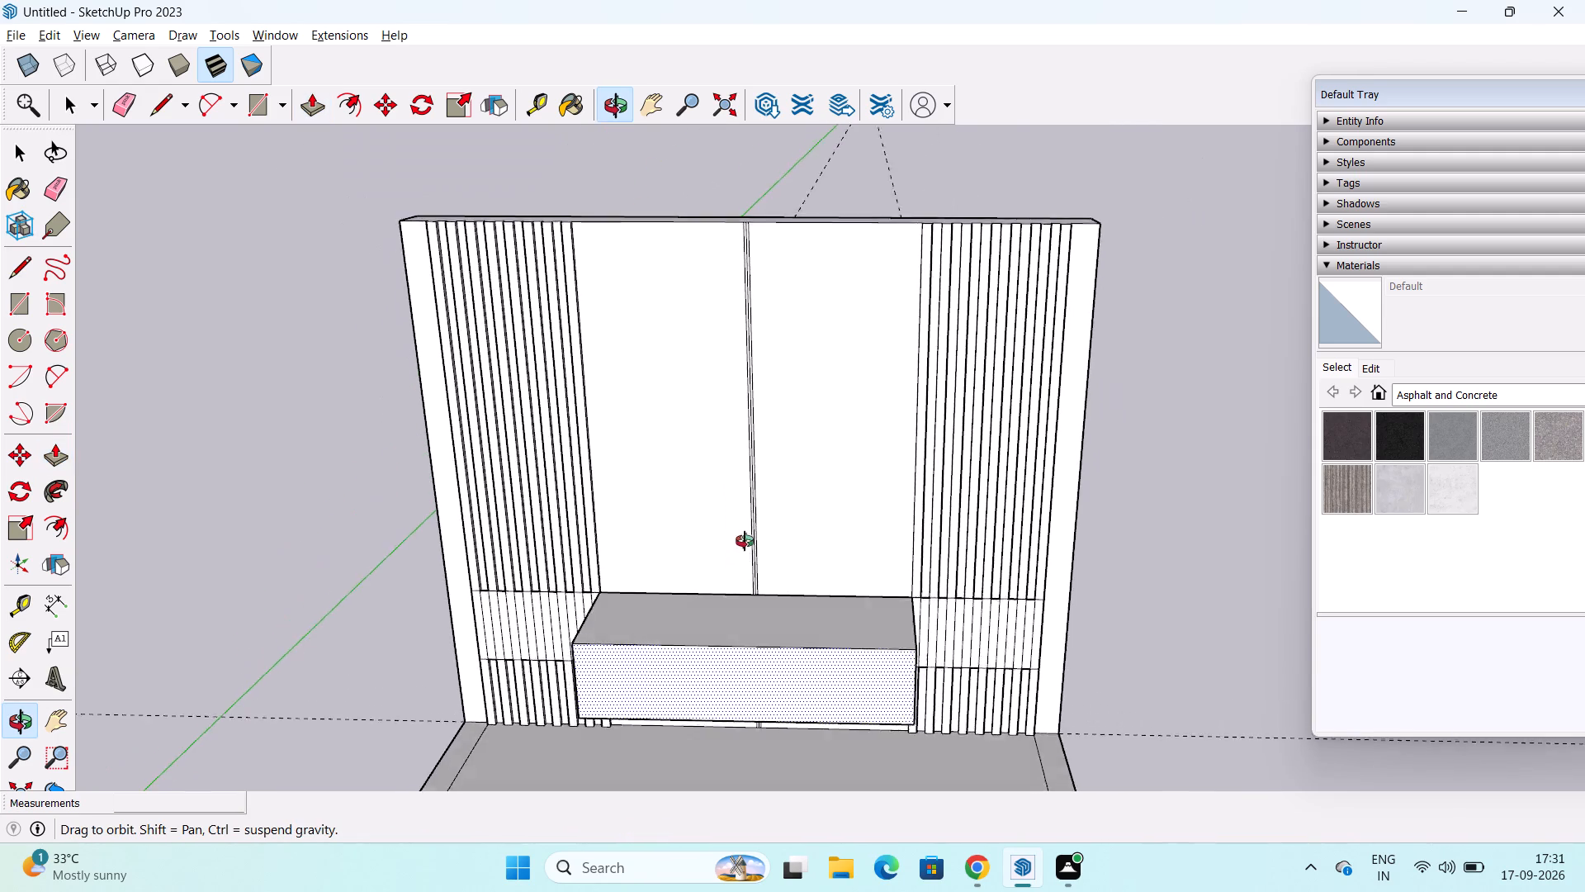
Push the front face of the projecting central unit back toward the wall by 6" with Push/Pull.
middle_drag(745, 541, 773, 471)
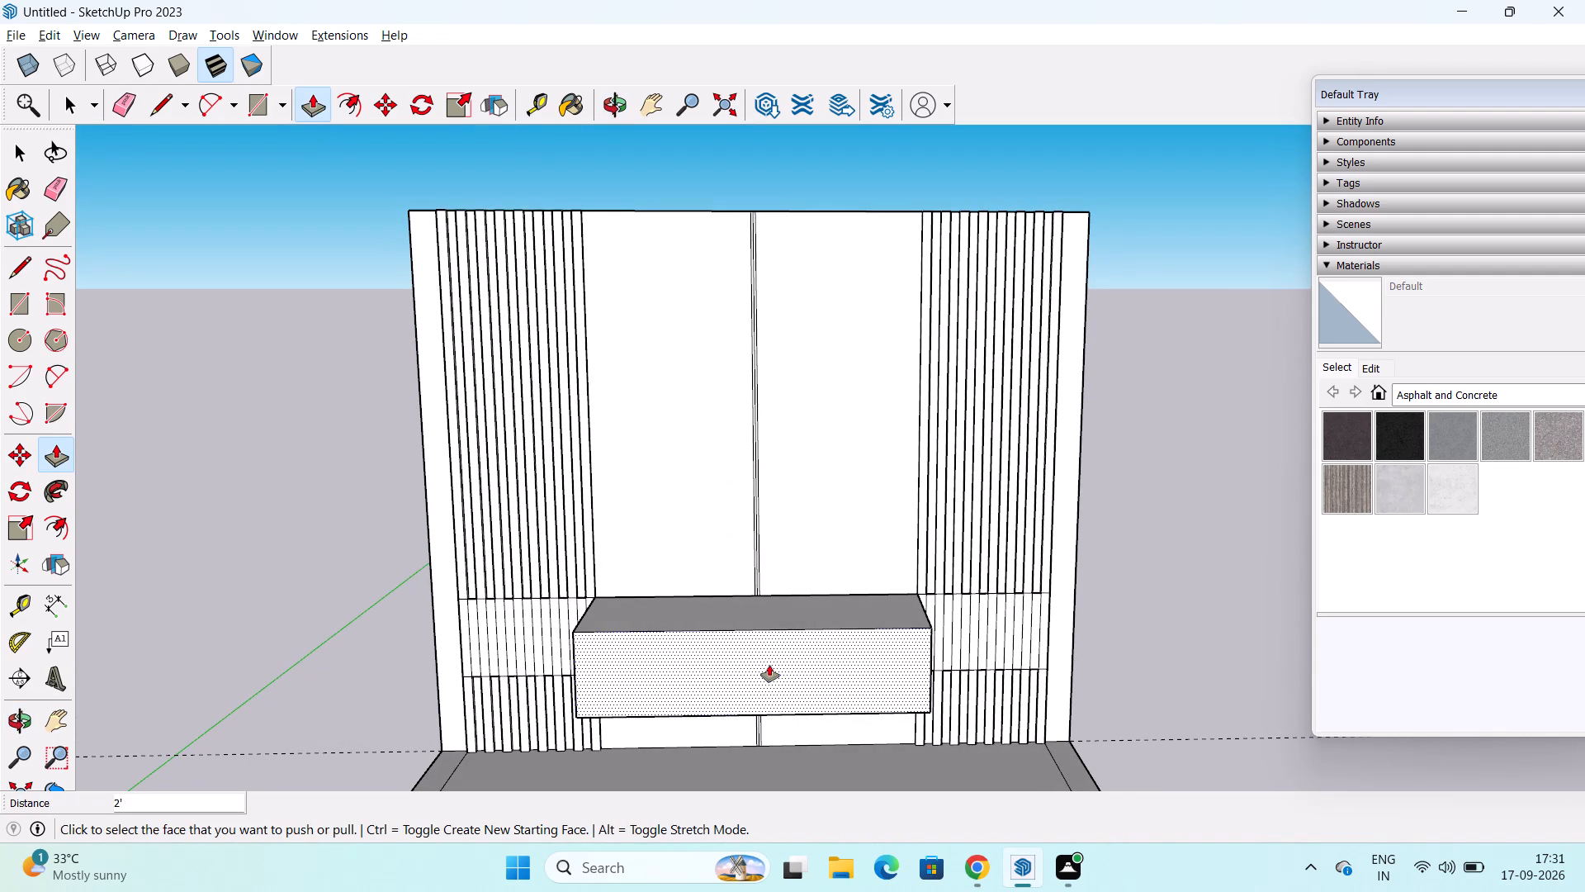
click(769, 665)
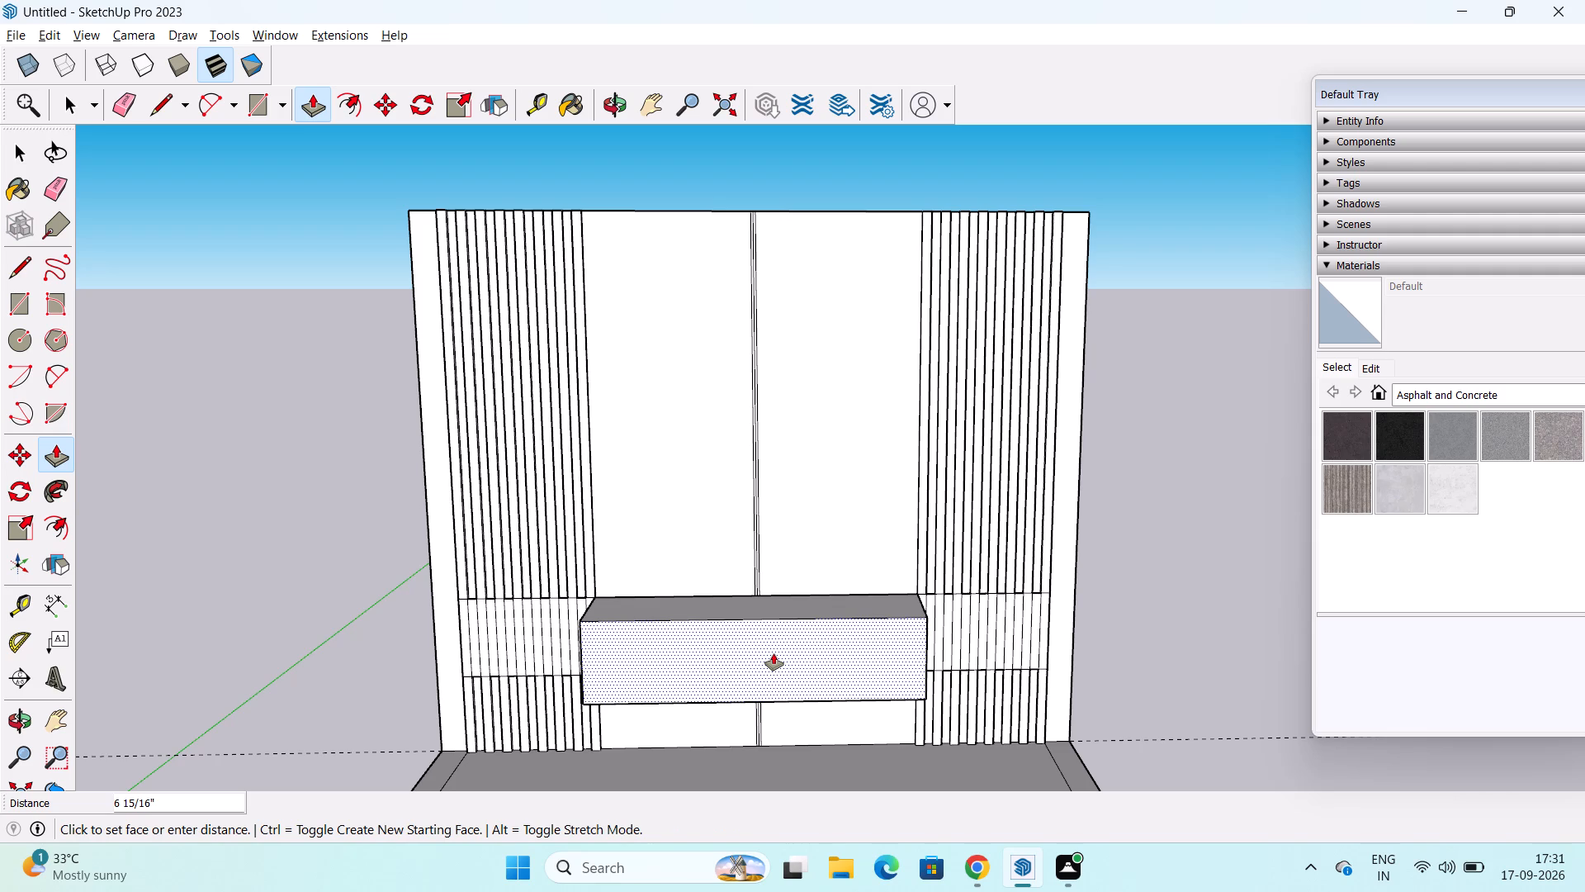
text(6")
key(Return)
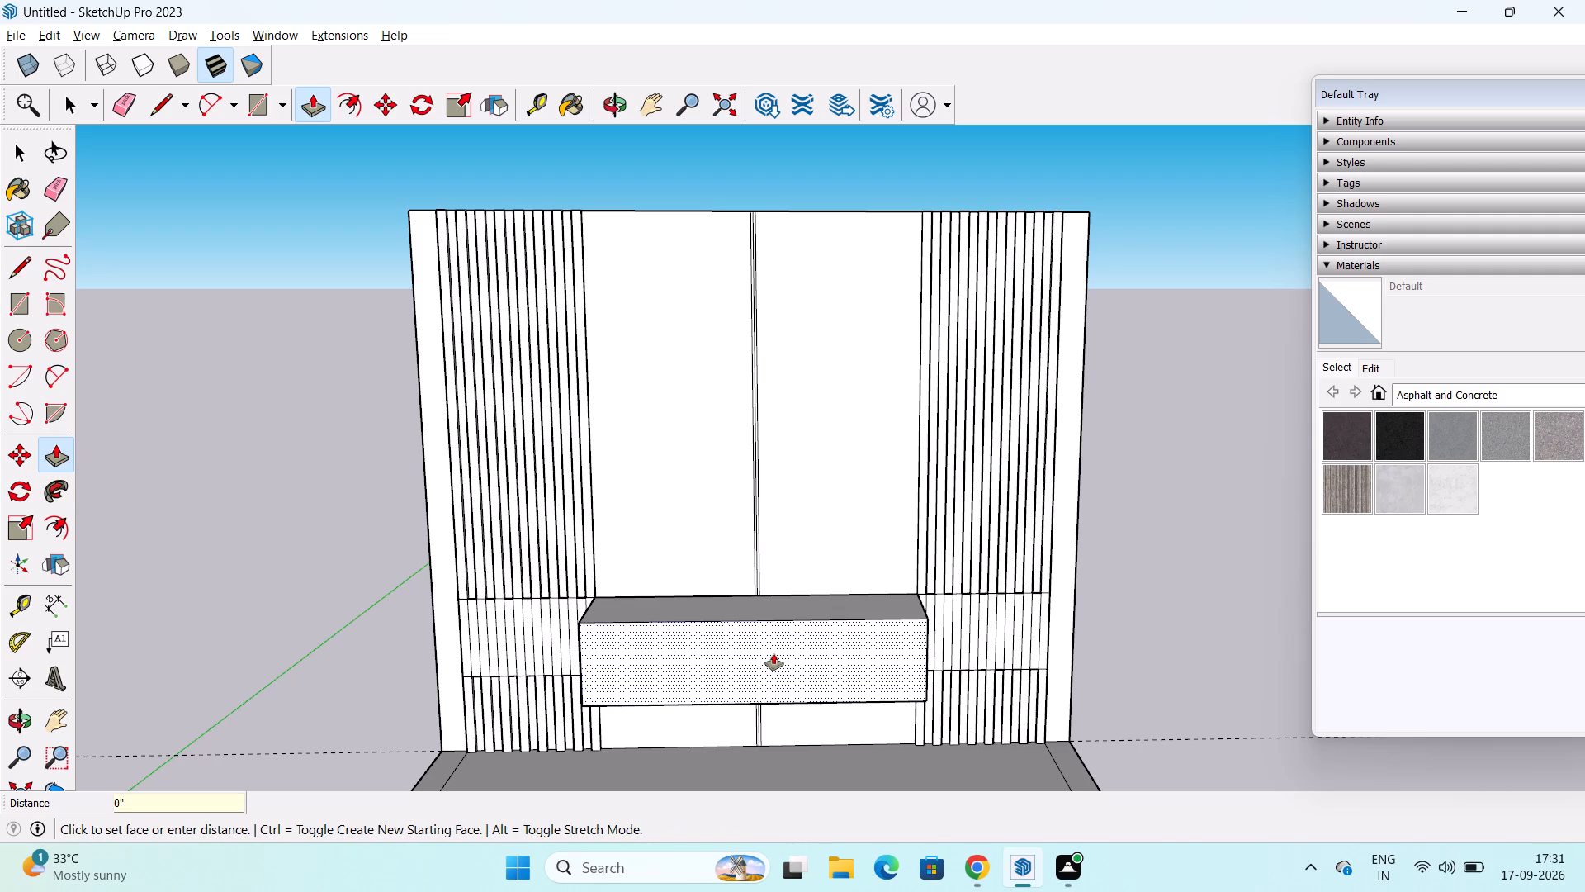
Extrude the outermost strip of the horizontal band, on the left slat group, forward by 1' 6" with Push/Pull.
scroll(537, 572, up, 5)
scroll(484, 643, up, 1)
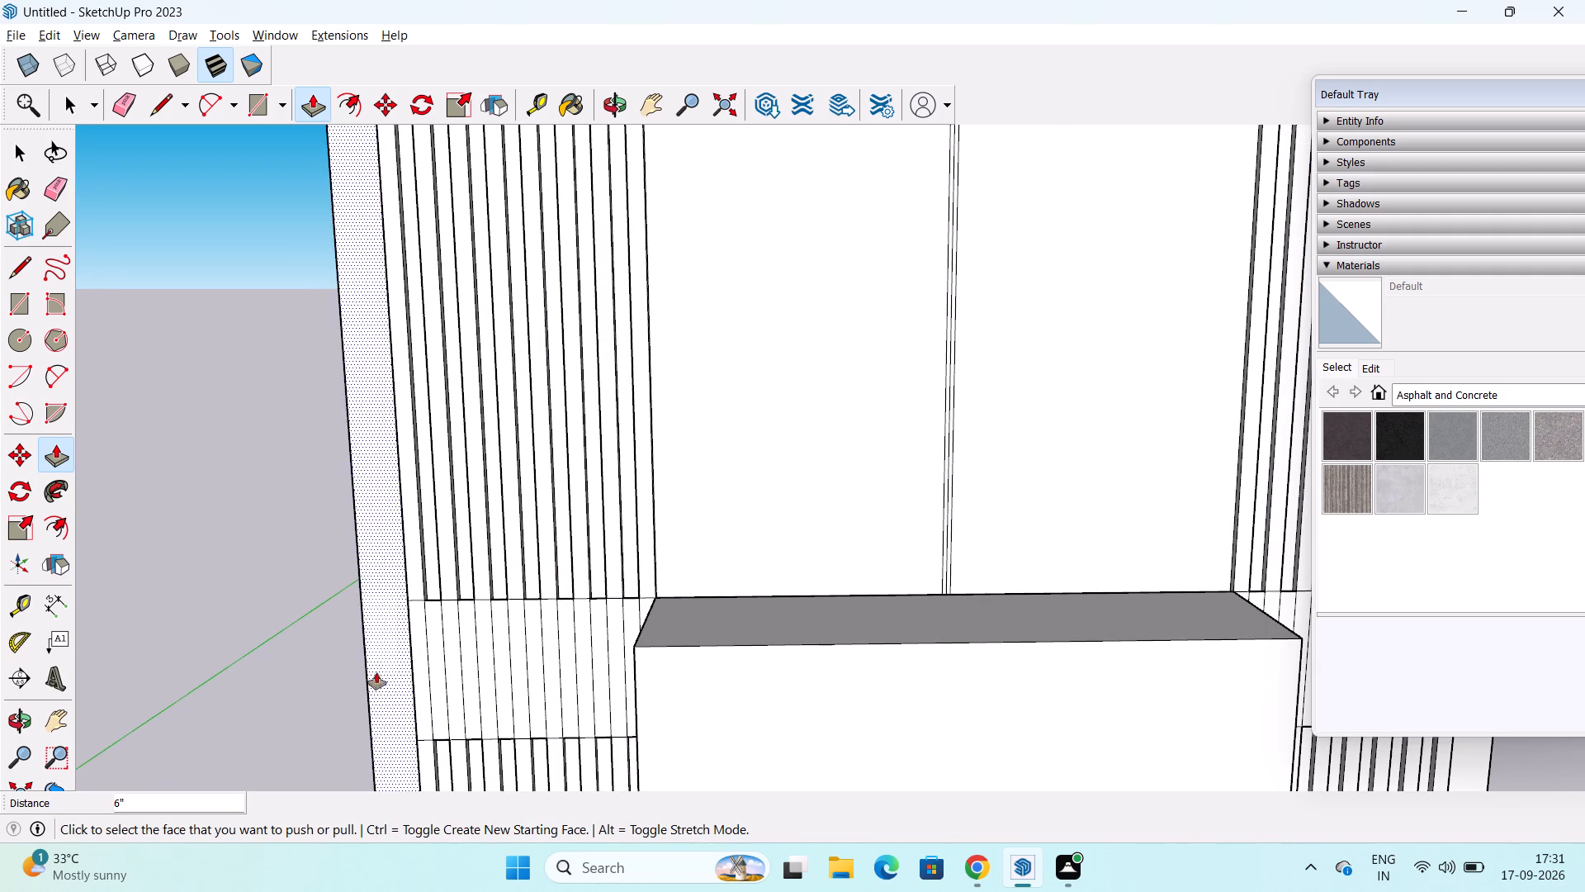
double_click(418, 662)
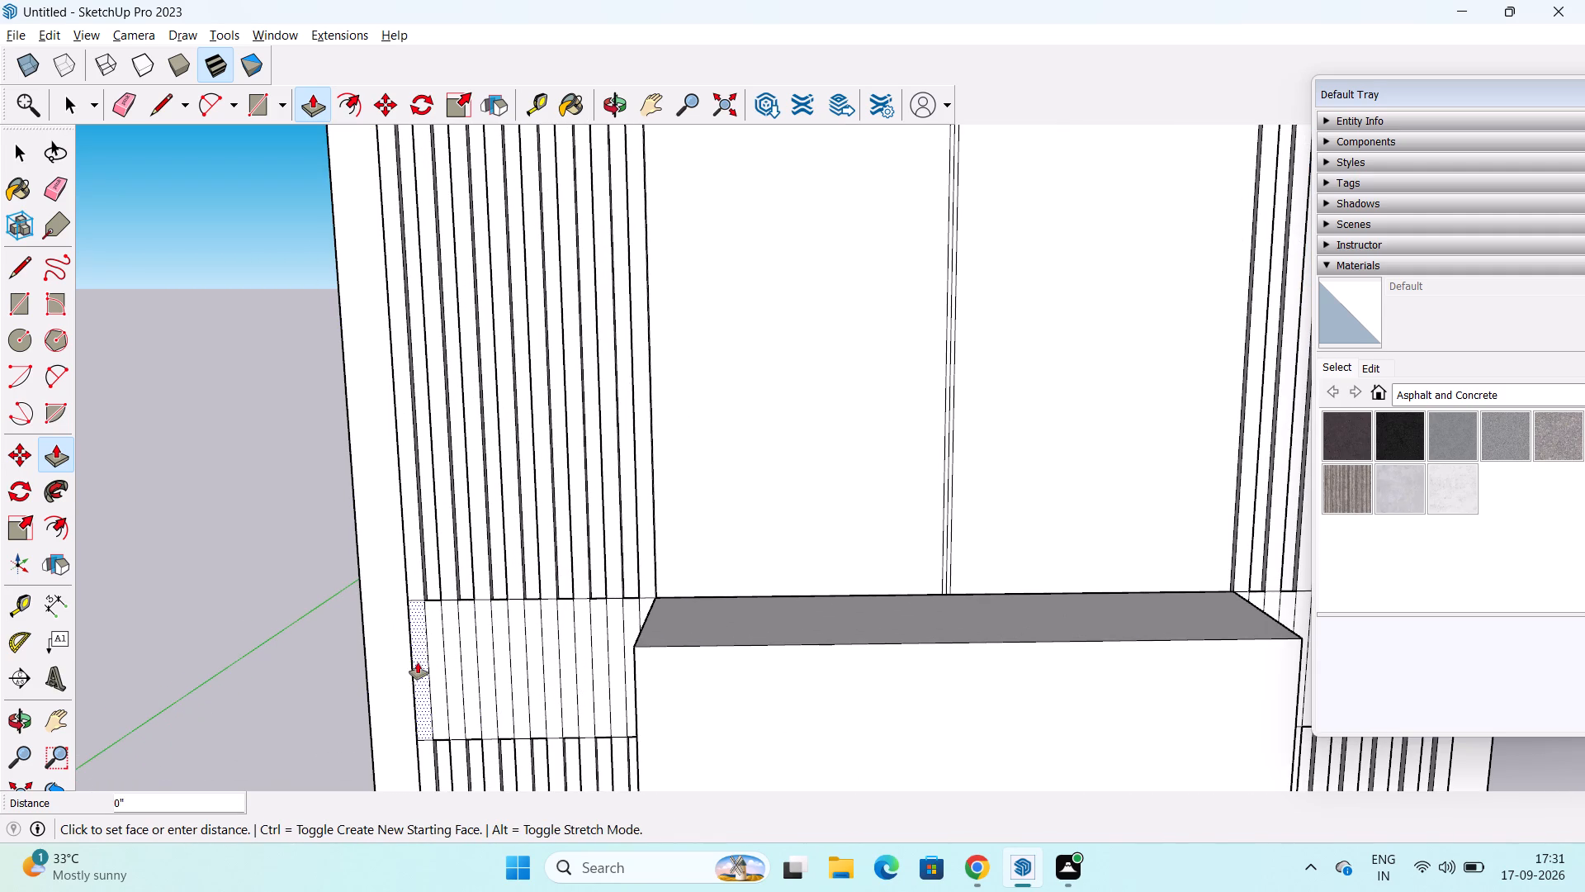
key(ctrl+z)
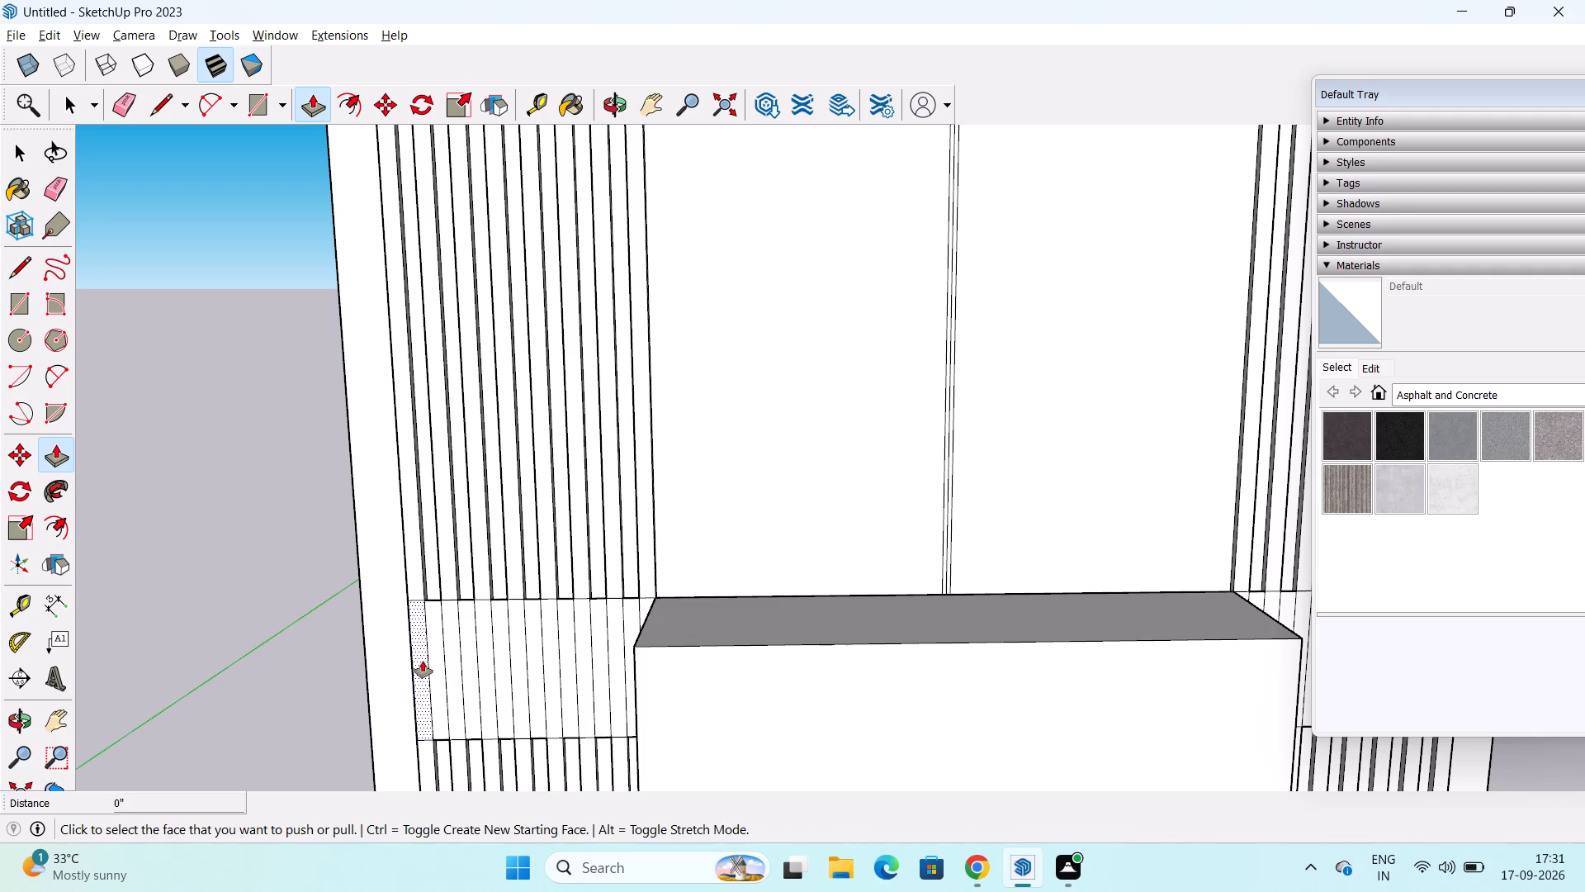
click(423, 661)
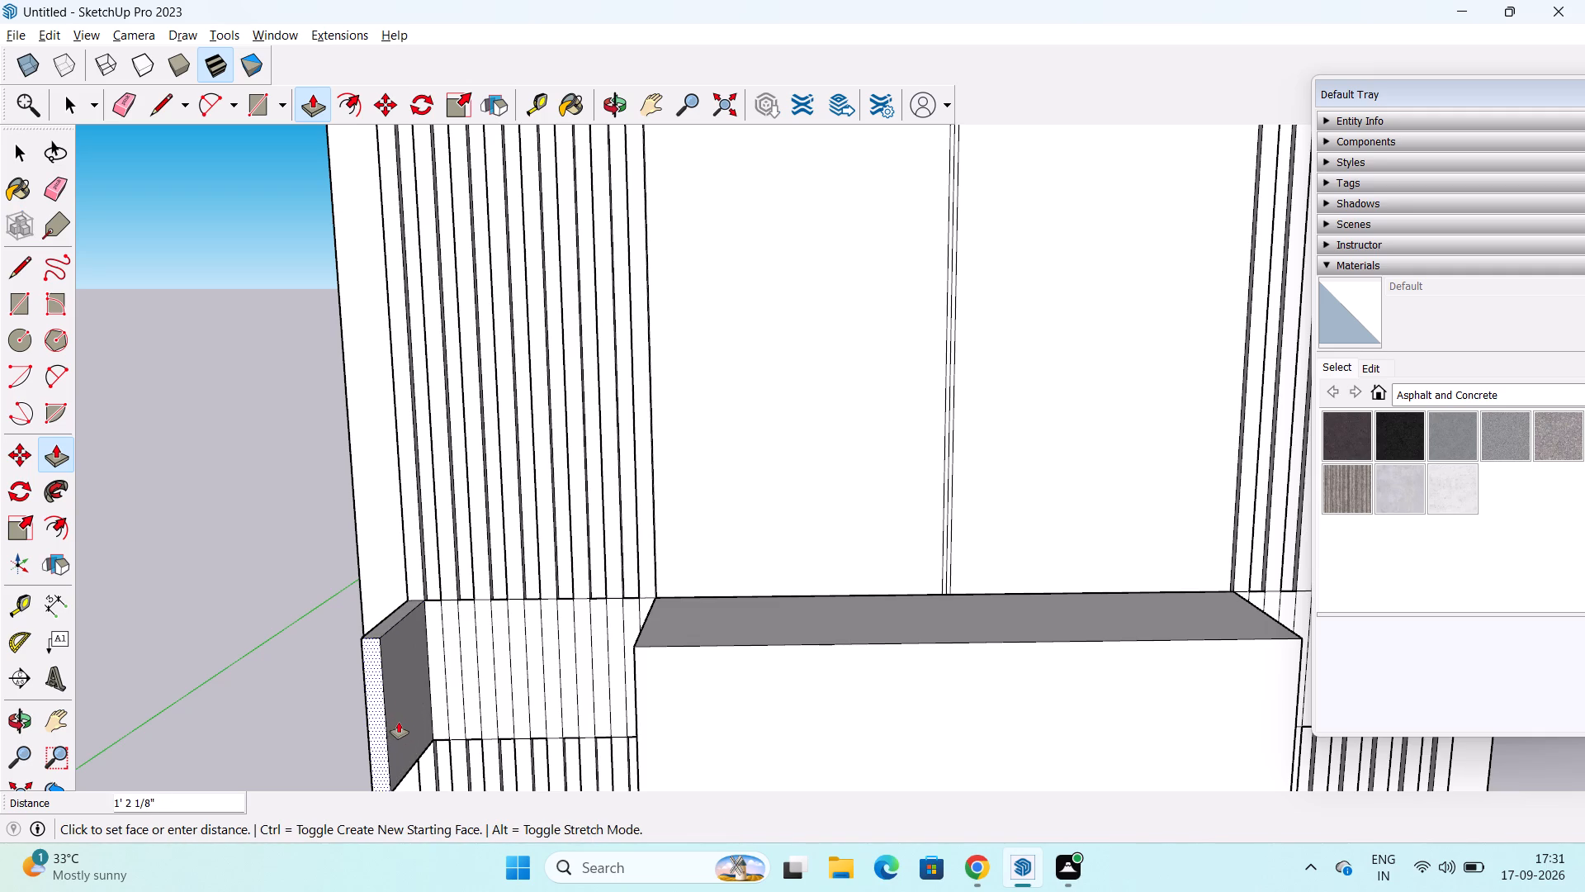
text(1'6")
key(Return)
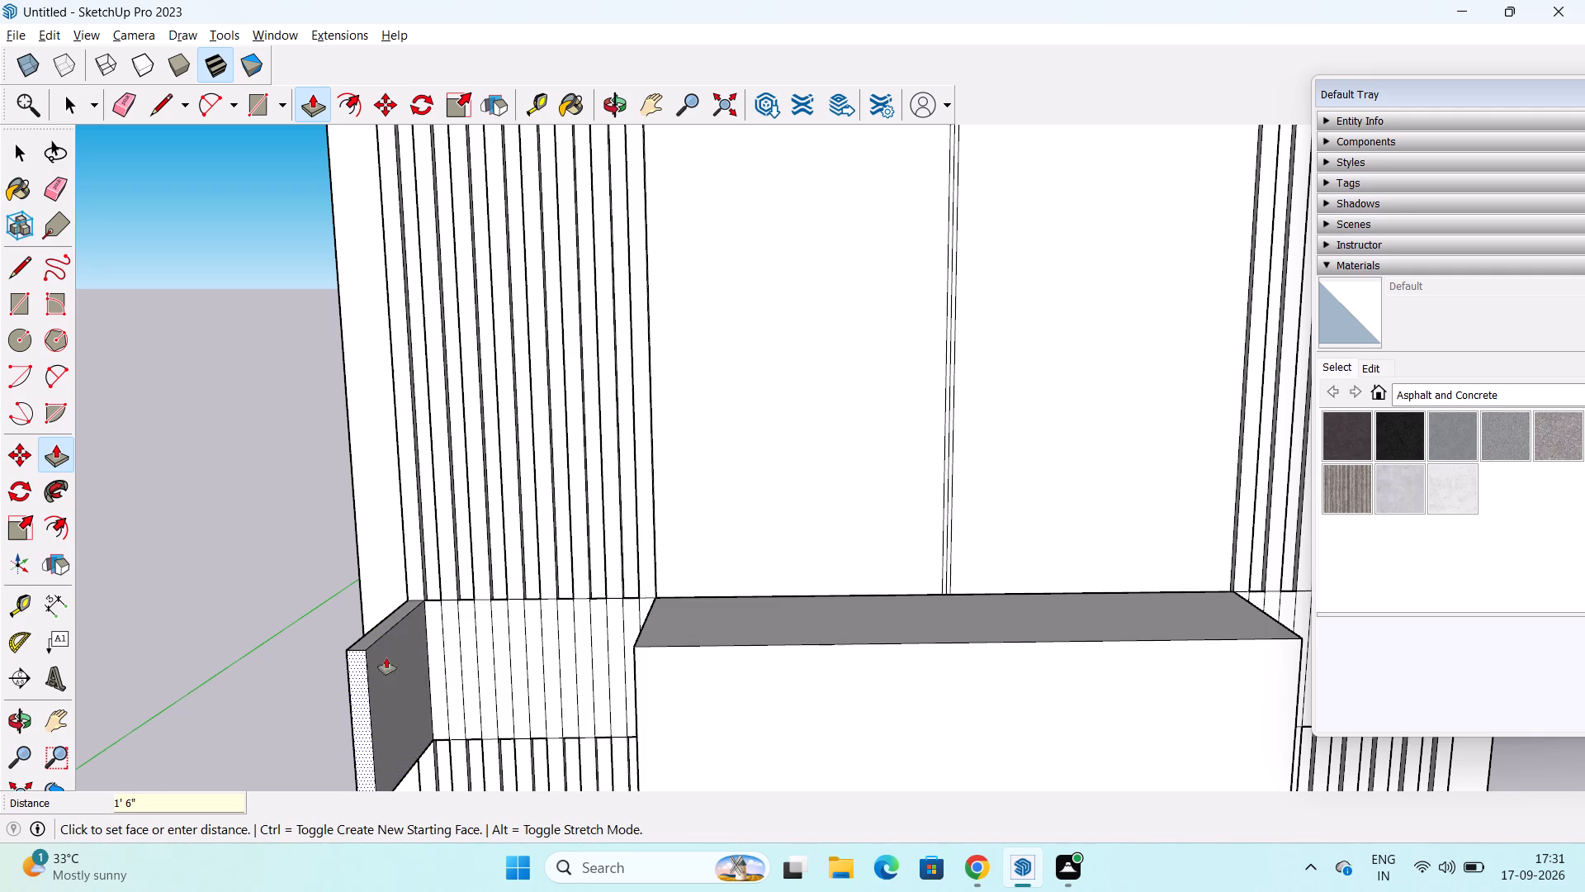
Repeat the 1' 6" extrusion on the remaining left band strips up to the central unit.
double_click(438, 667)
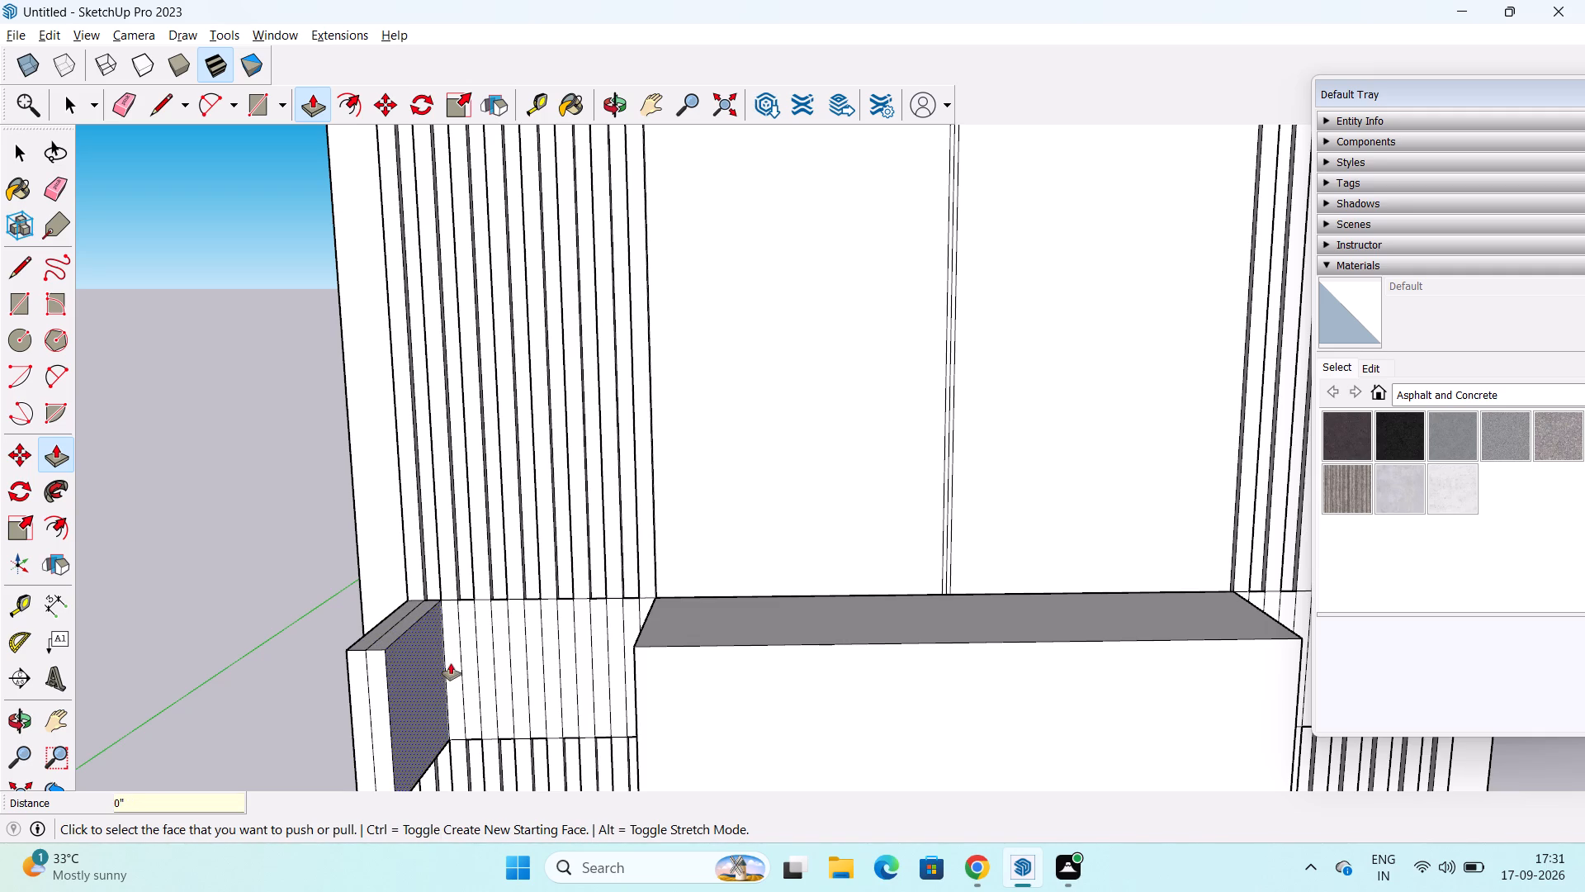
double_click(451, 663)
double_click(468, 659)
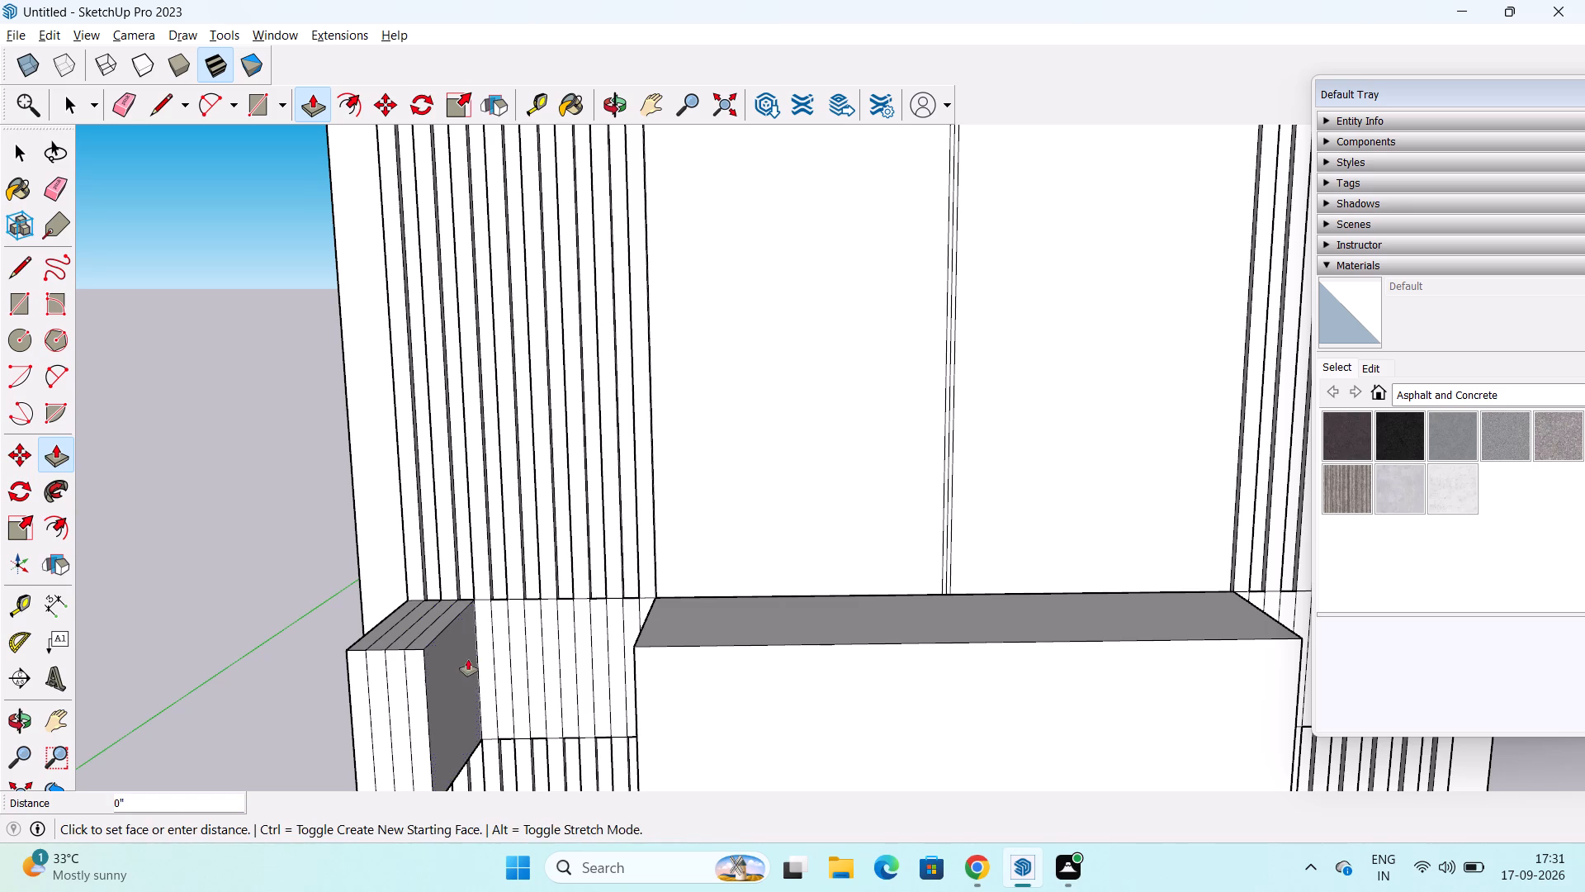
double_click(486, 659)
double_click(505, 659)
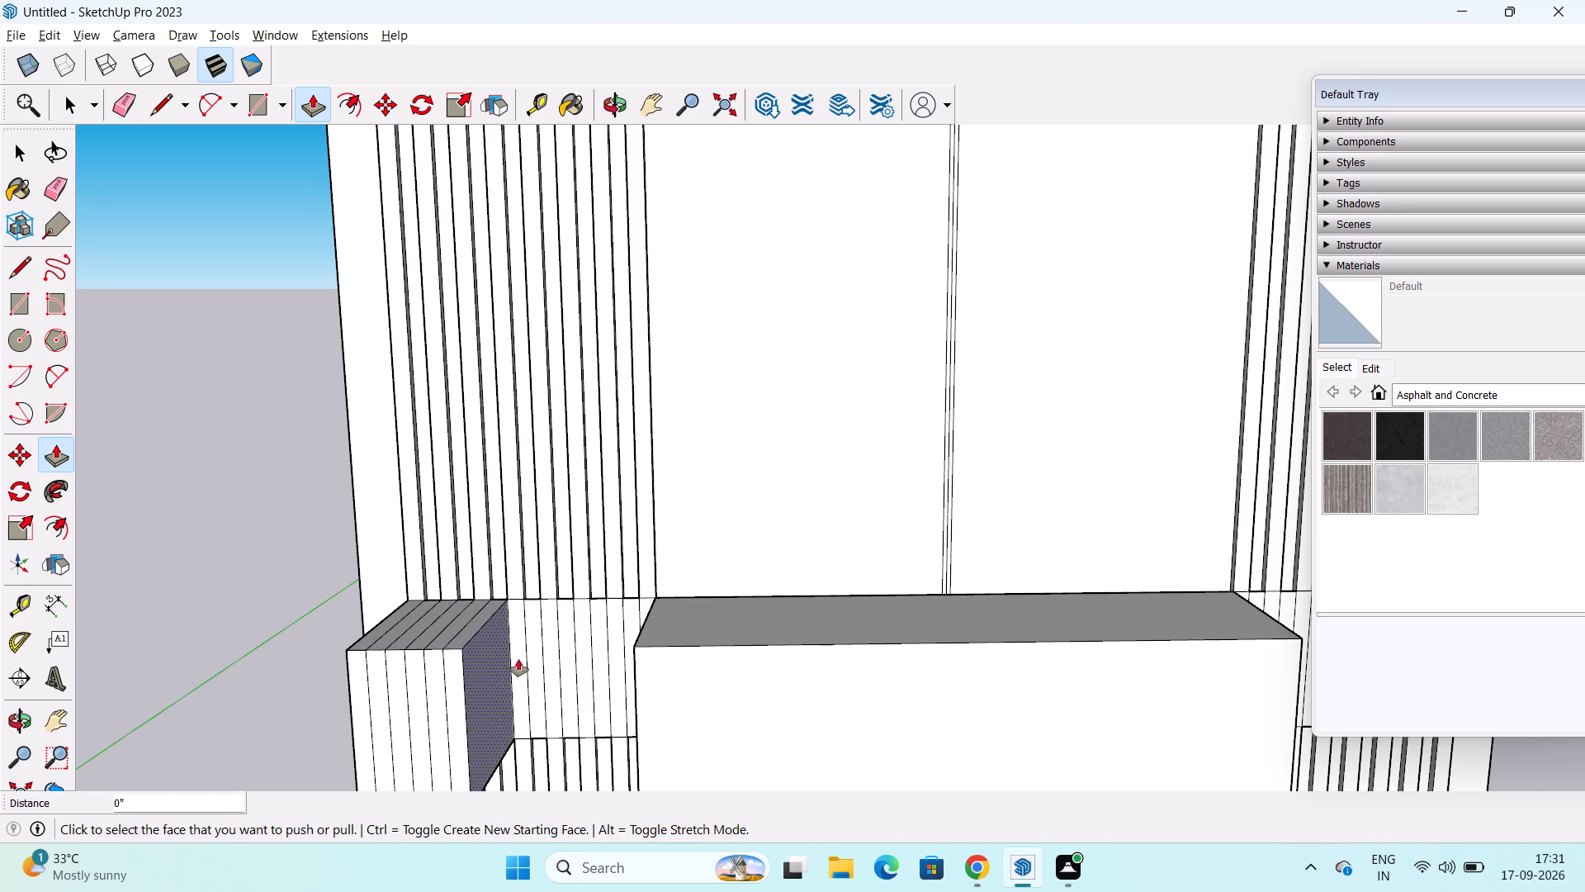
double_click(518, 657)
double_click(534, 655)
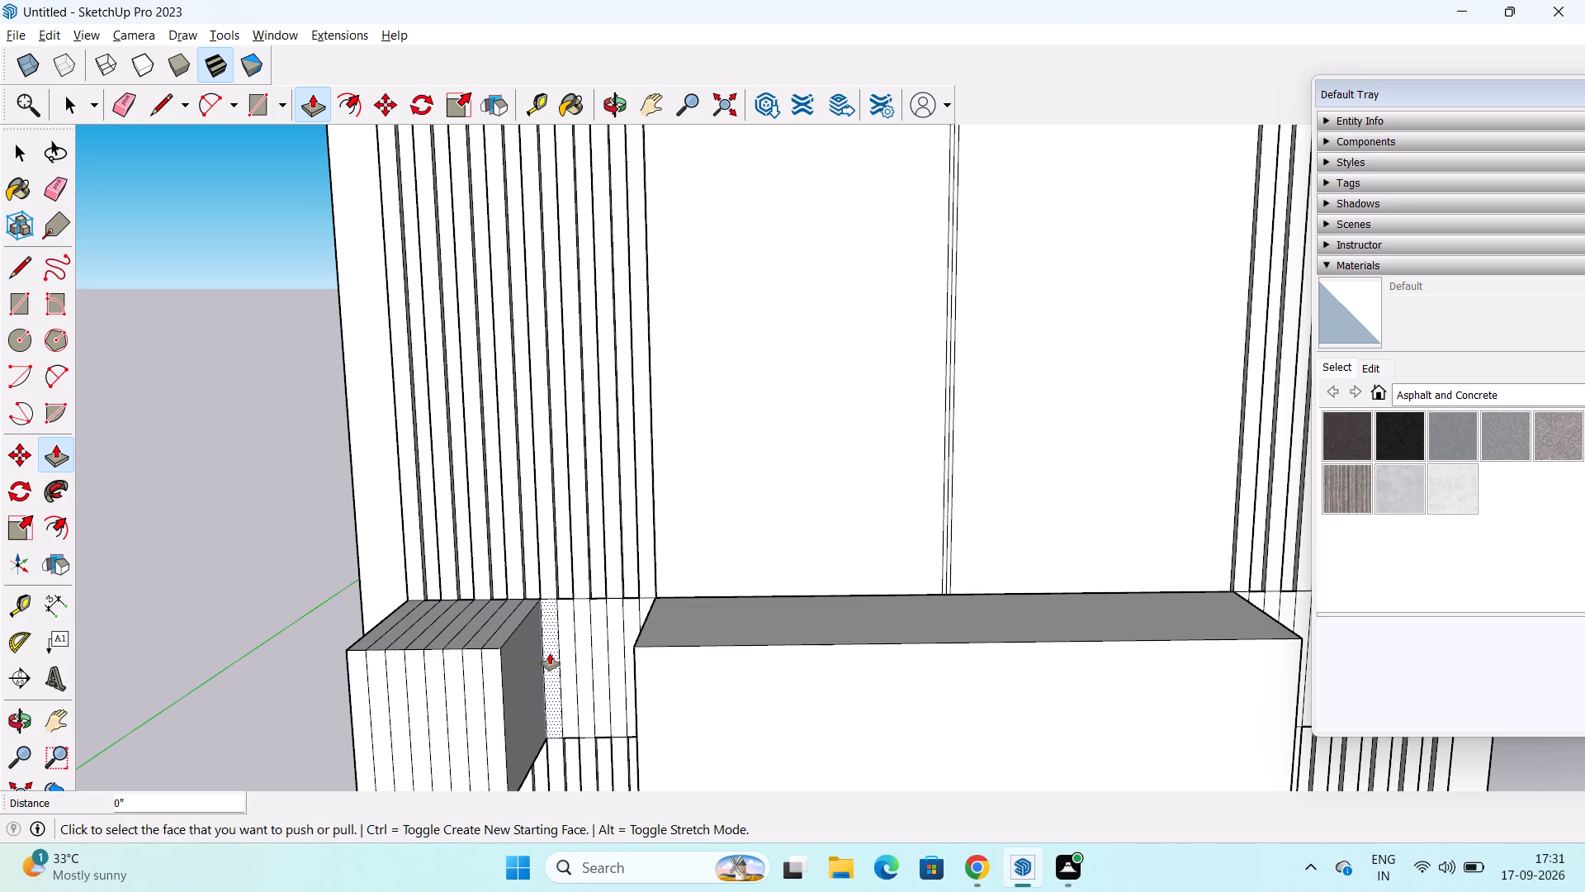
double_click(550, 653)
double_click(562, 652)
double_click(586, 653)
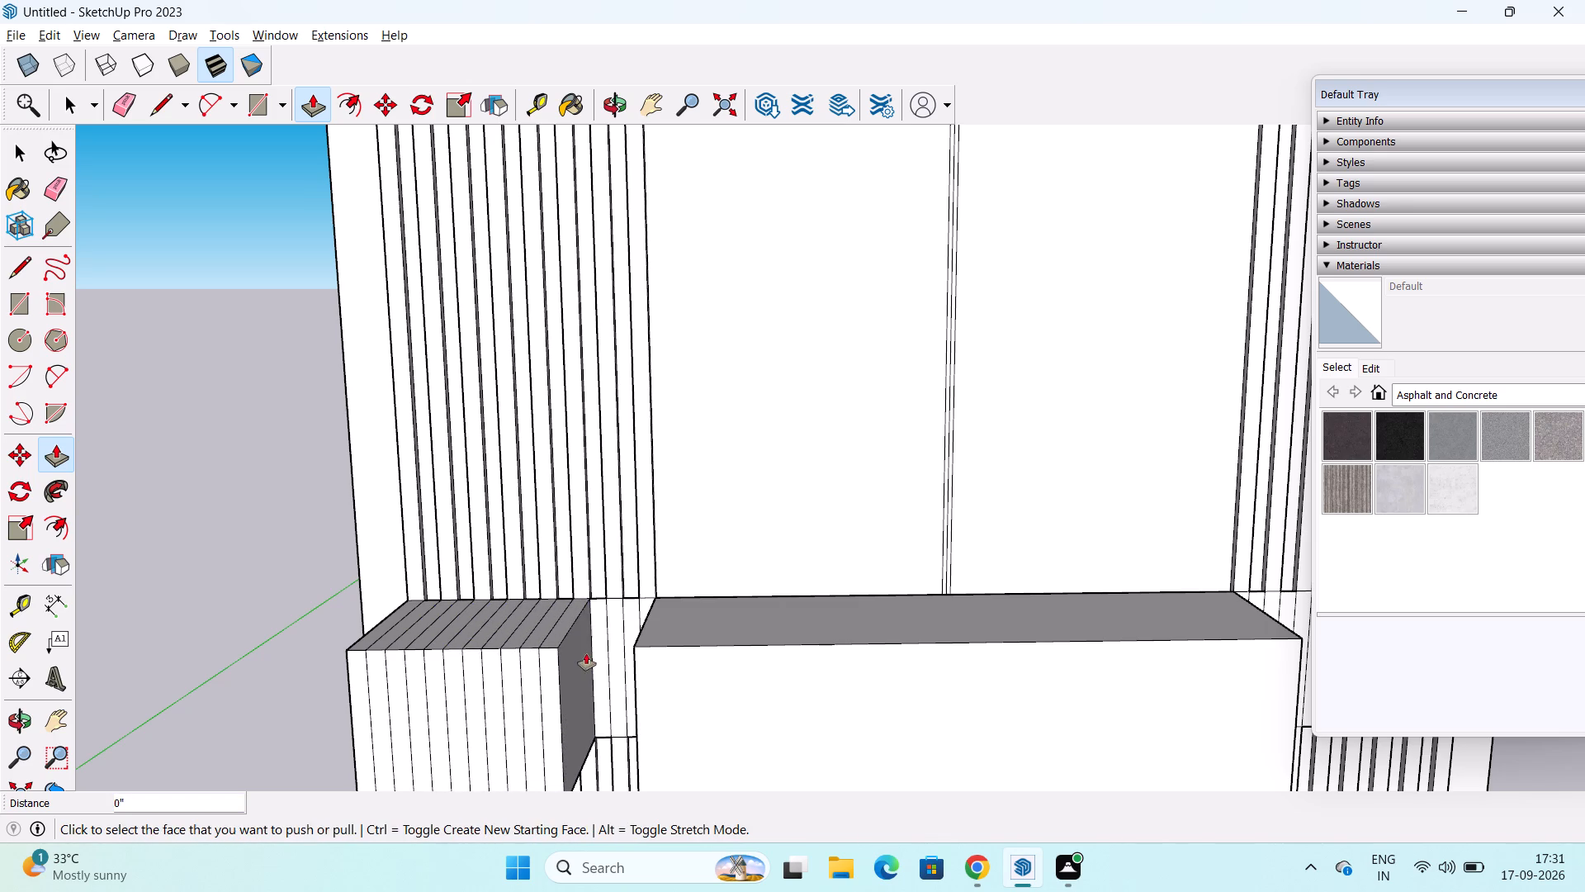
double_click(602, 652)
double_click(617, 652)
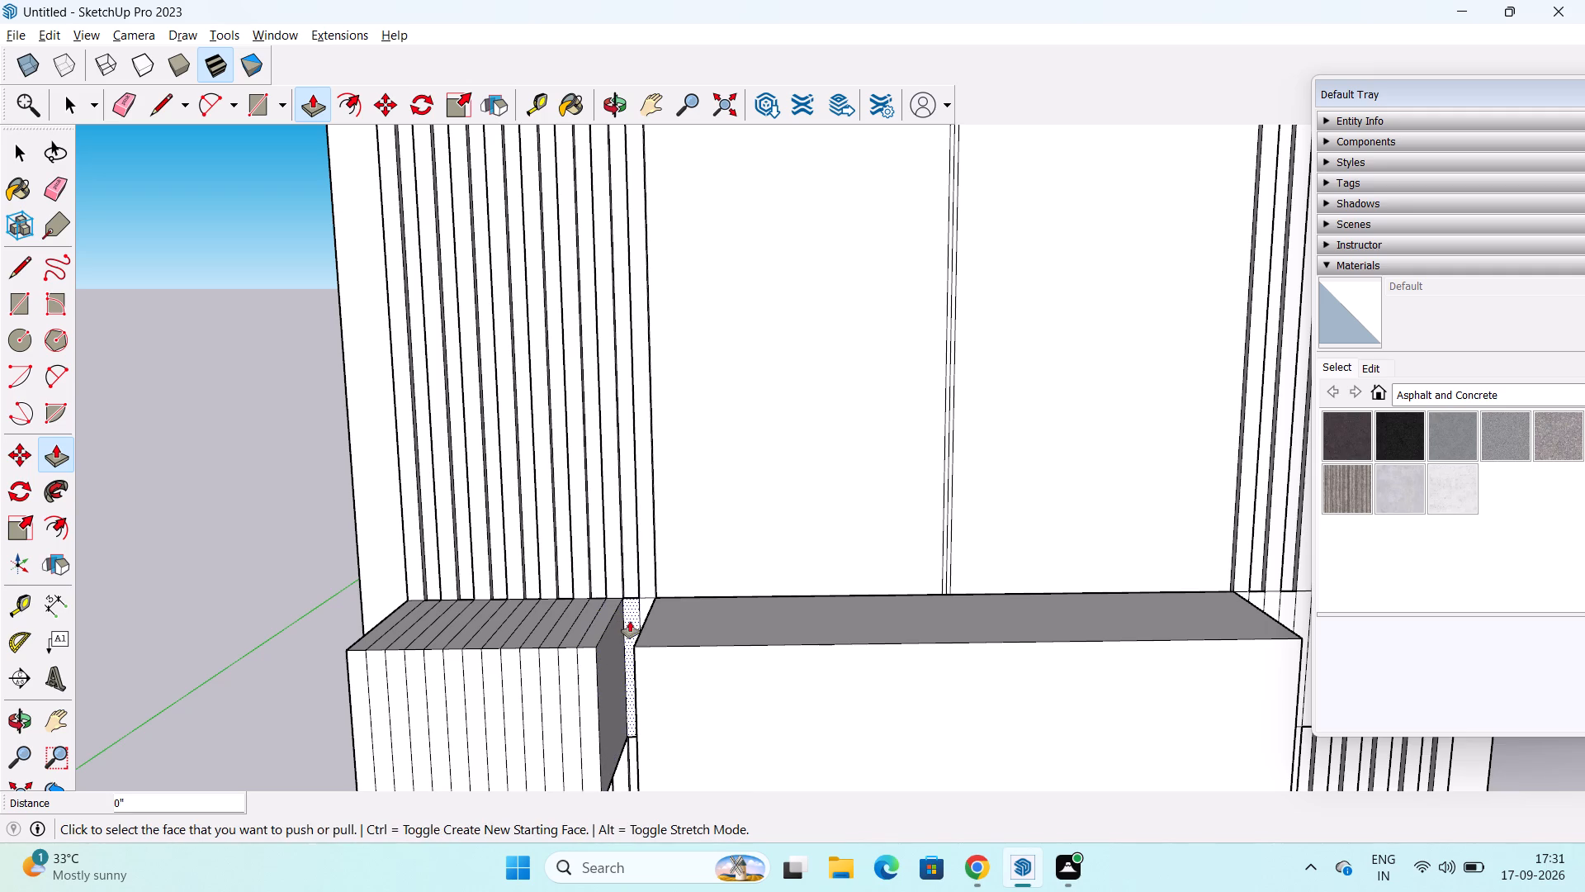
double_click(630, 621)
double_click(646, 605)
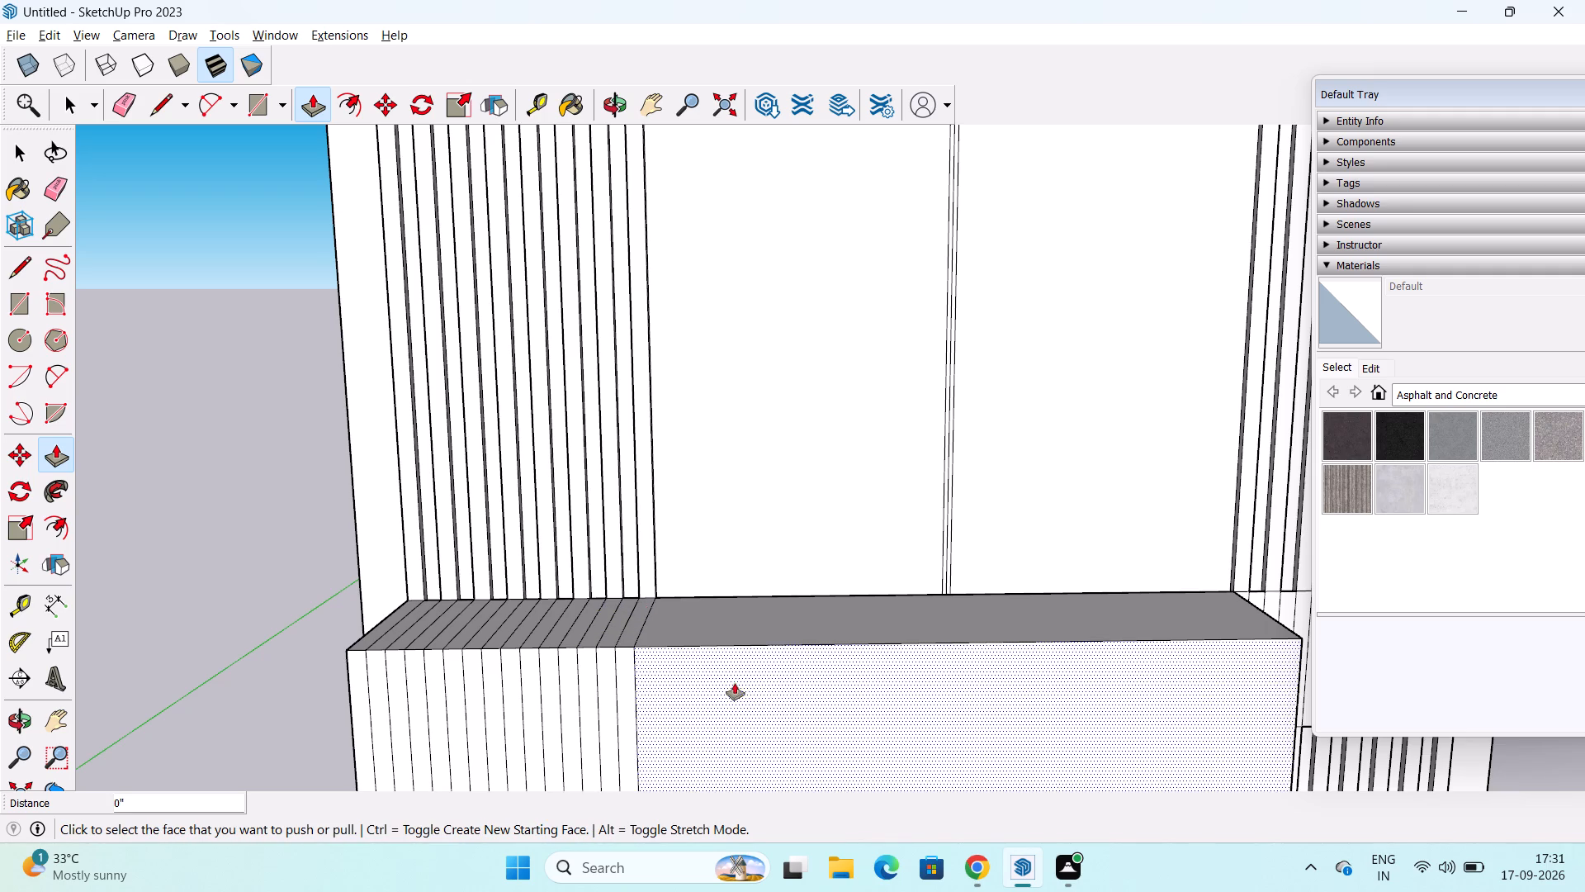
Repeat the 1' 6" extrusion on the right slat group's band strips, working outward from the central unit.
scroll(754, 693, down, 3)
shift+middle_drag(928, 723, 821, 687)
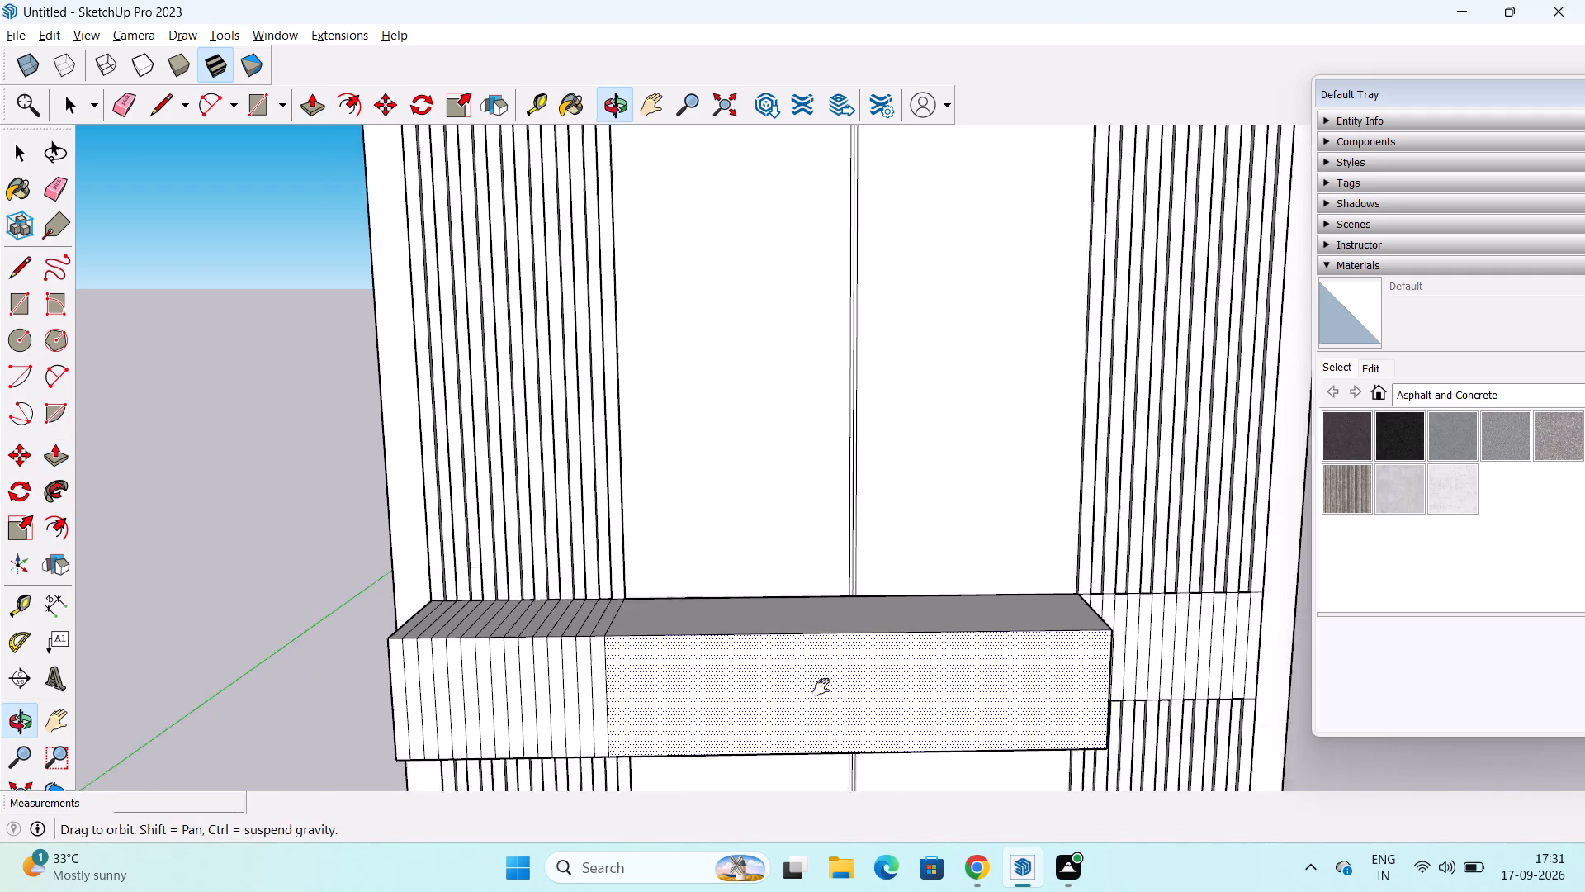
shift+middle_drag(821, 687, 528, 609)
double_click(774, 558)
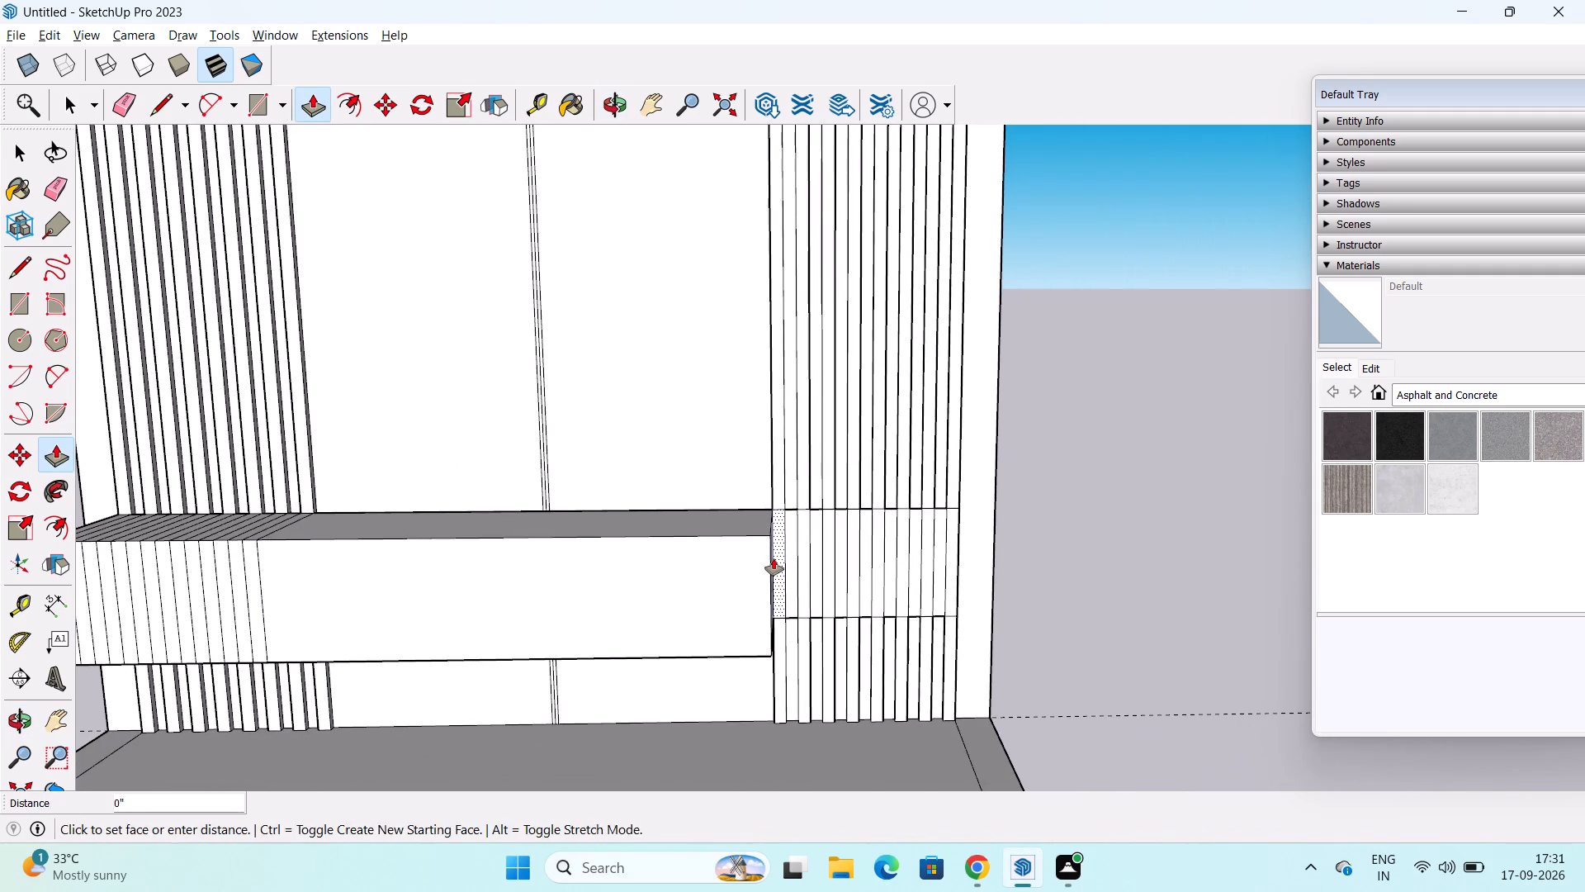
double_click(791, 547)
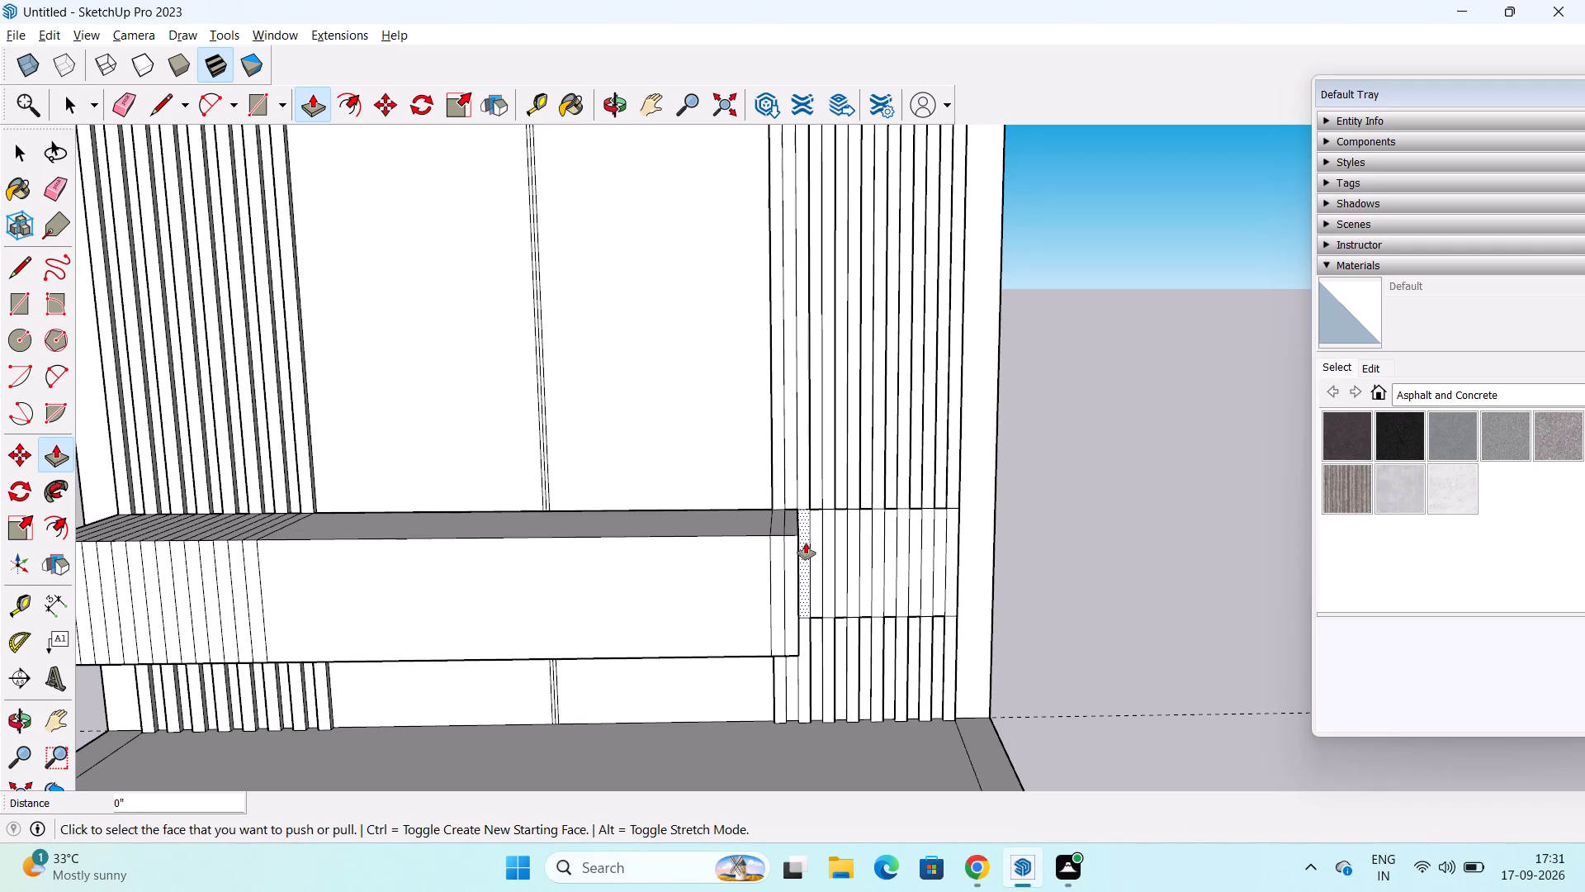
double_click(806, 544)
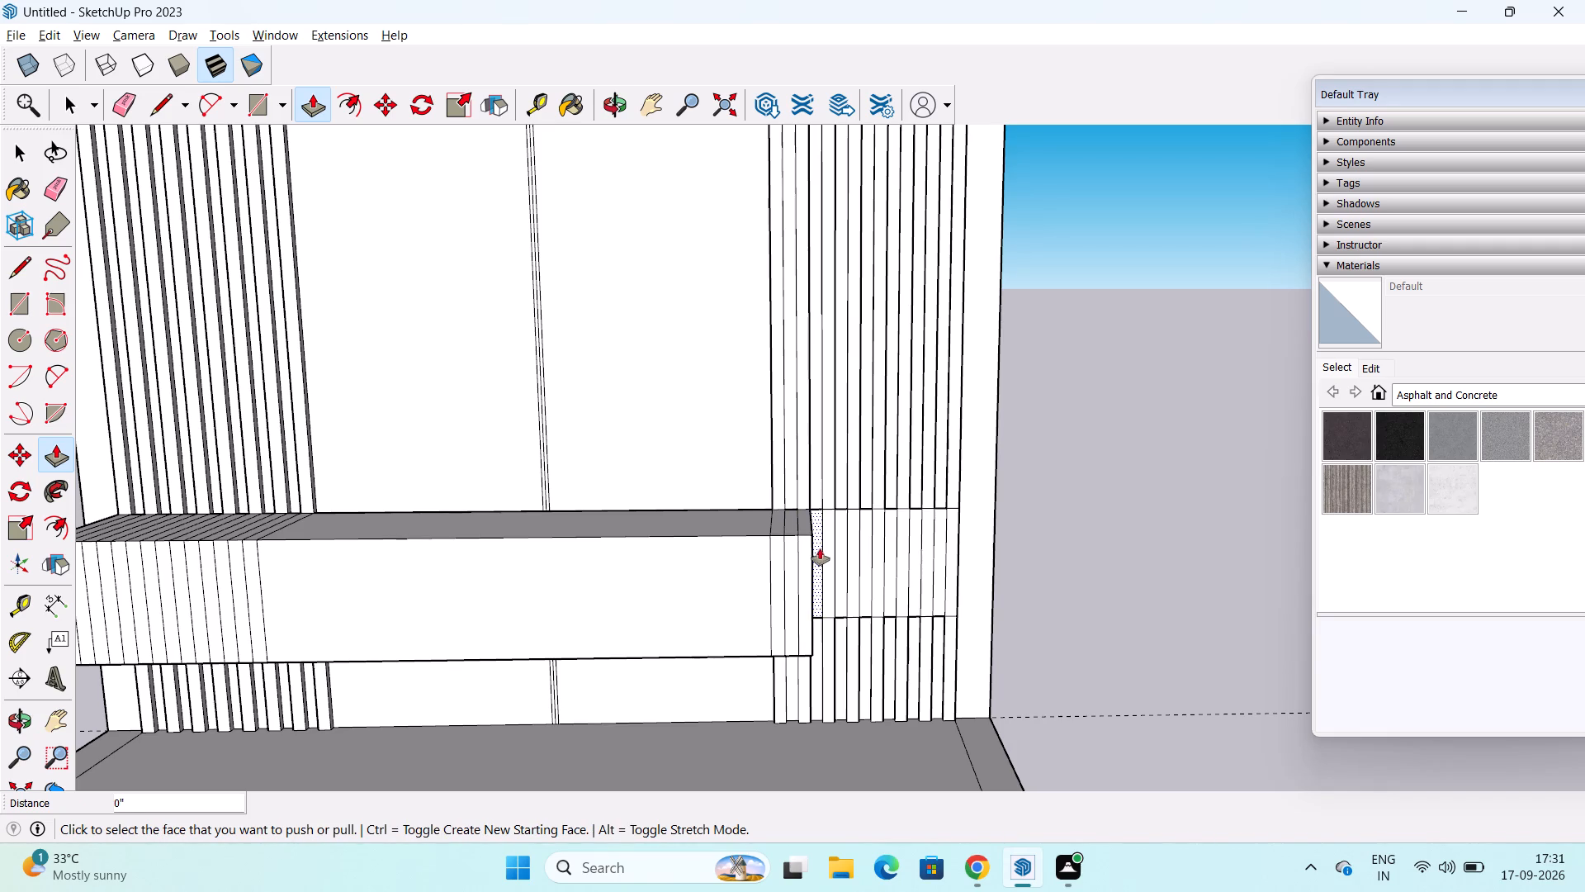
double_click(819, 549)
double_click(830, 547)
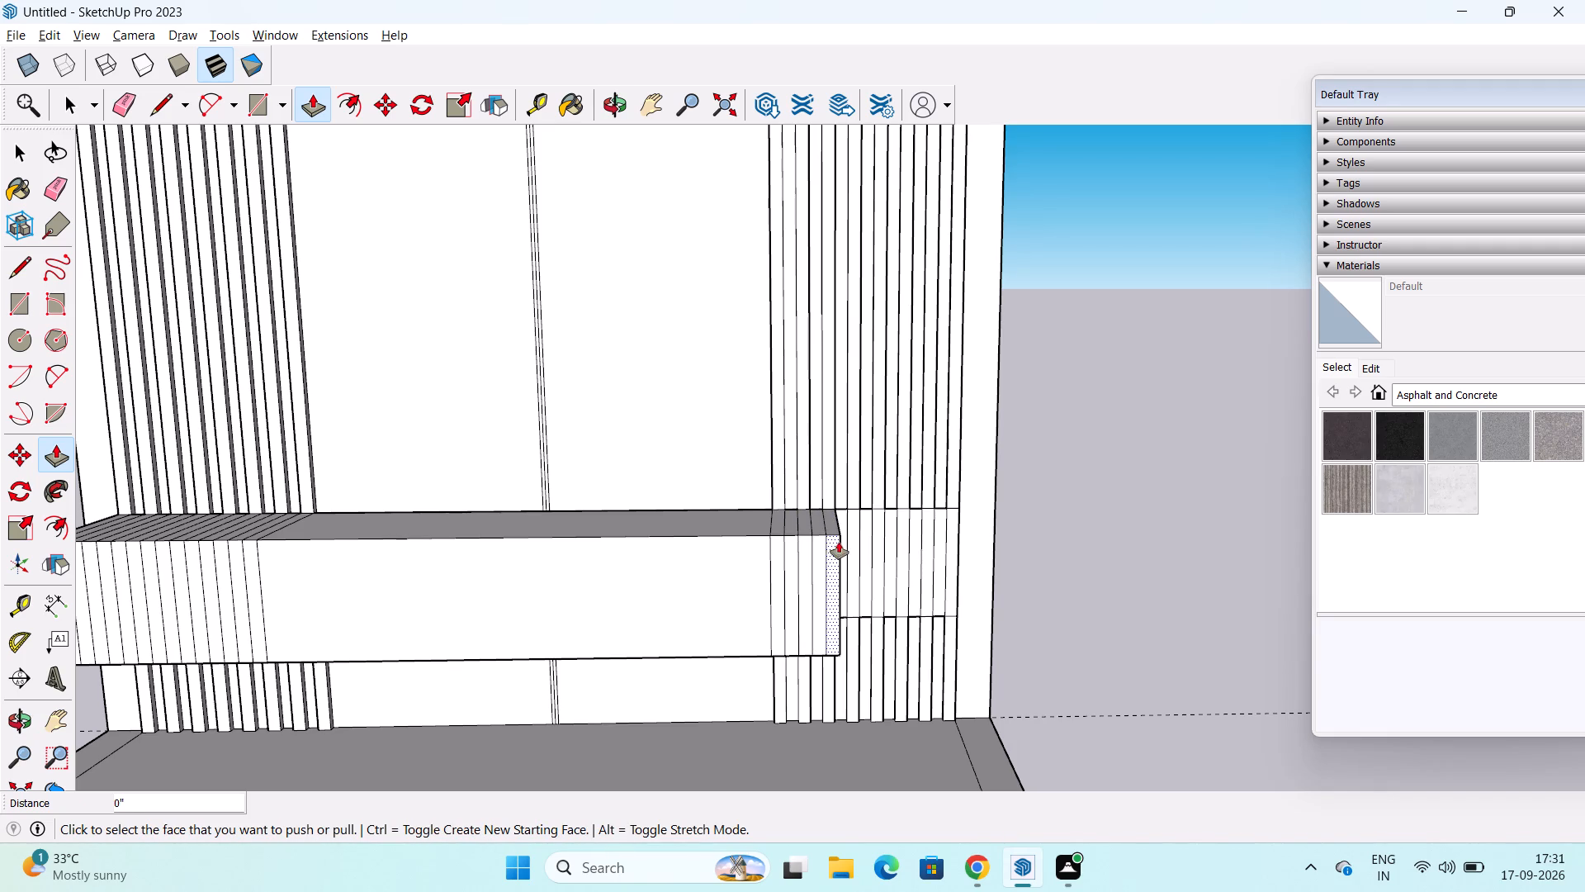
double_click(845, 526)
double_click(858, 522)
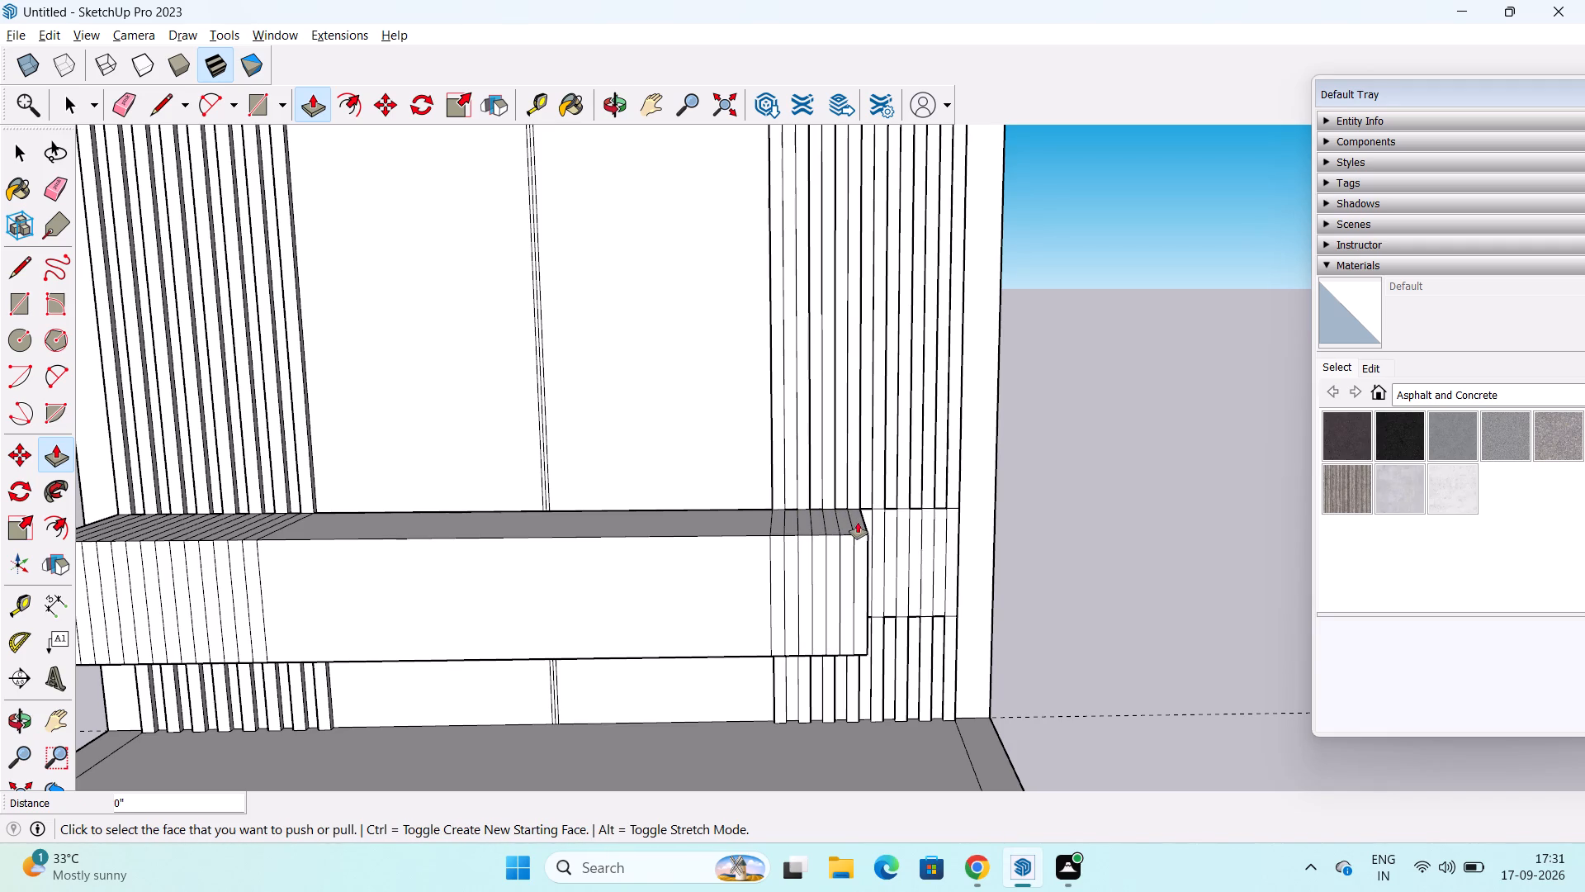
double_click(863, 511)
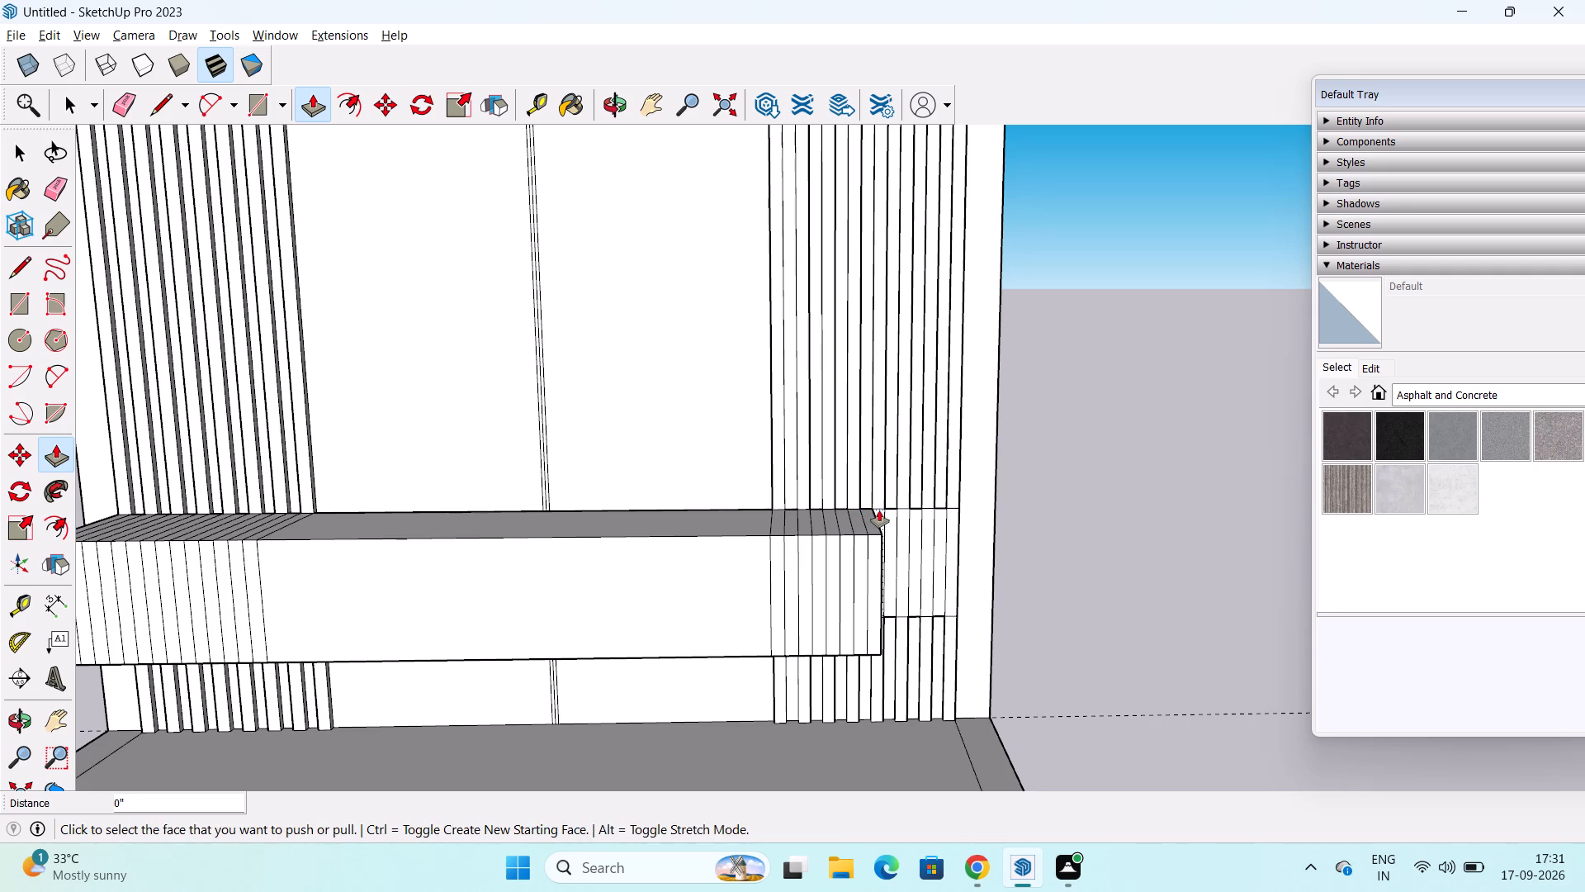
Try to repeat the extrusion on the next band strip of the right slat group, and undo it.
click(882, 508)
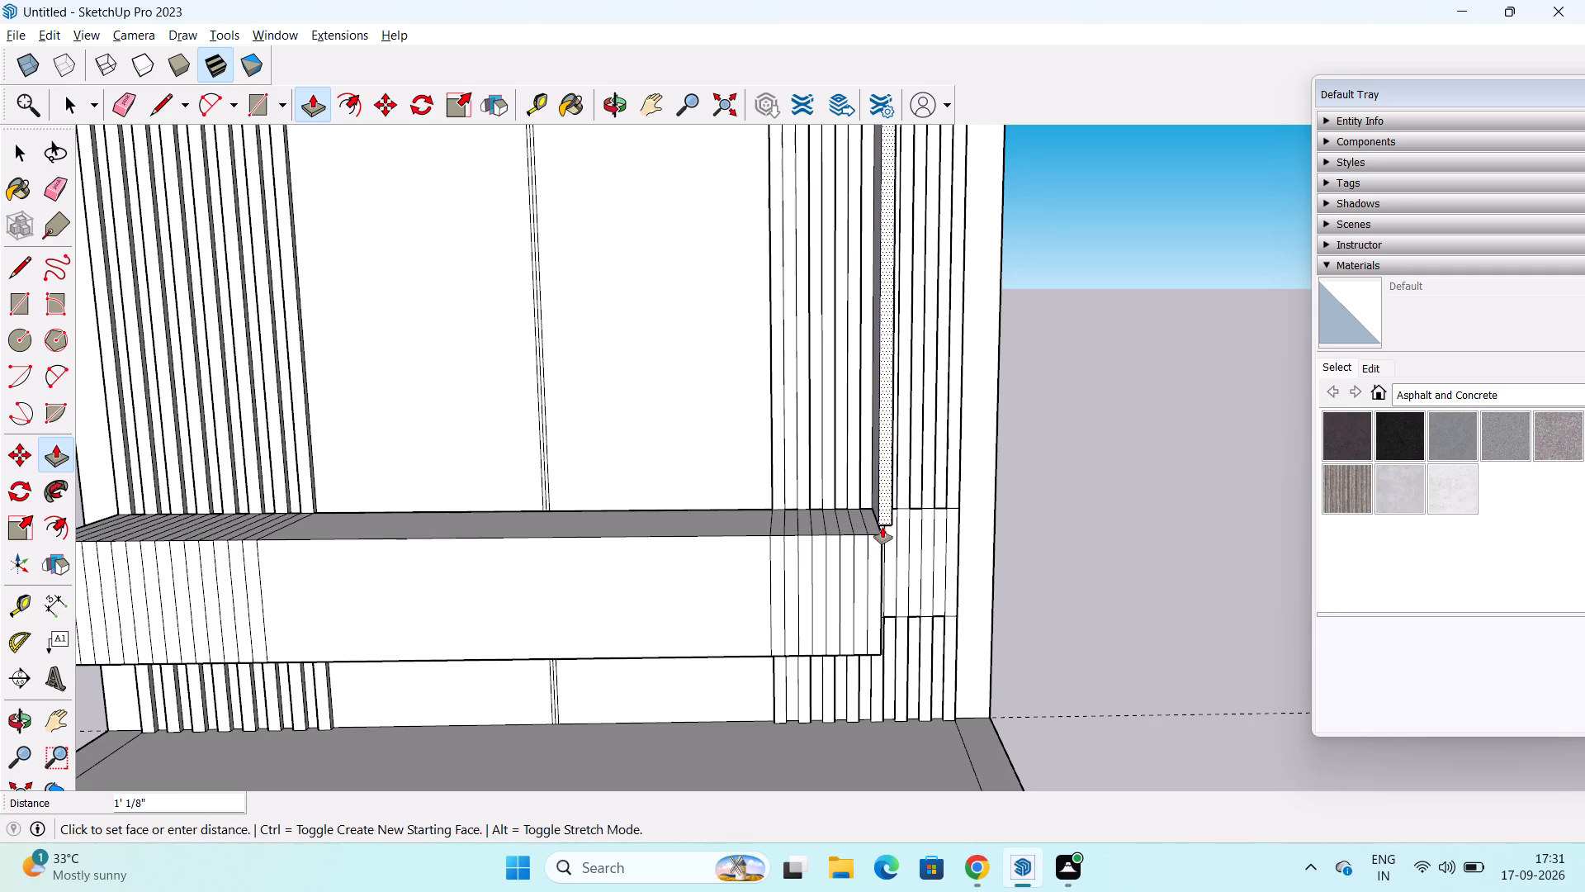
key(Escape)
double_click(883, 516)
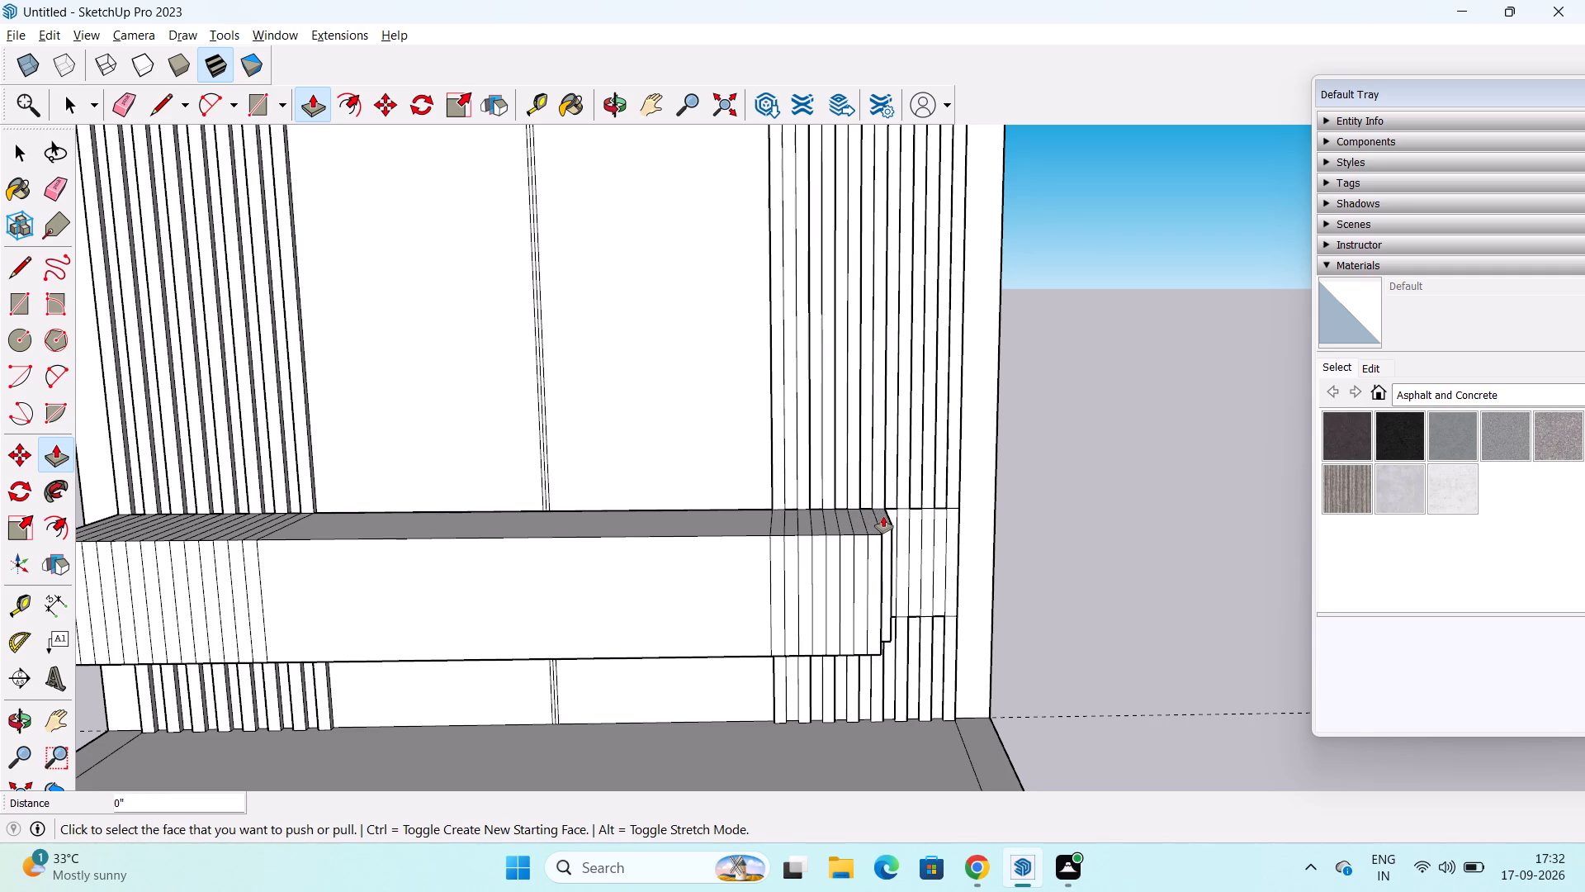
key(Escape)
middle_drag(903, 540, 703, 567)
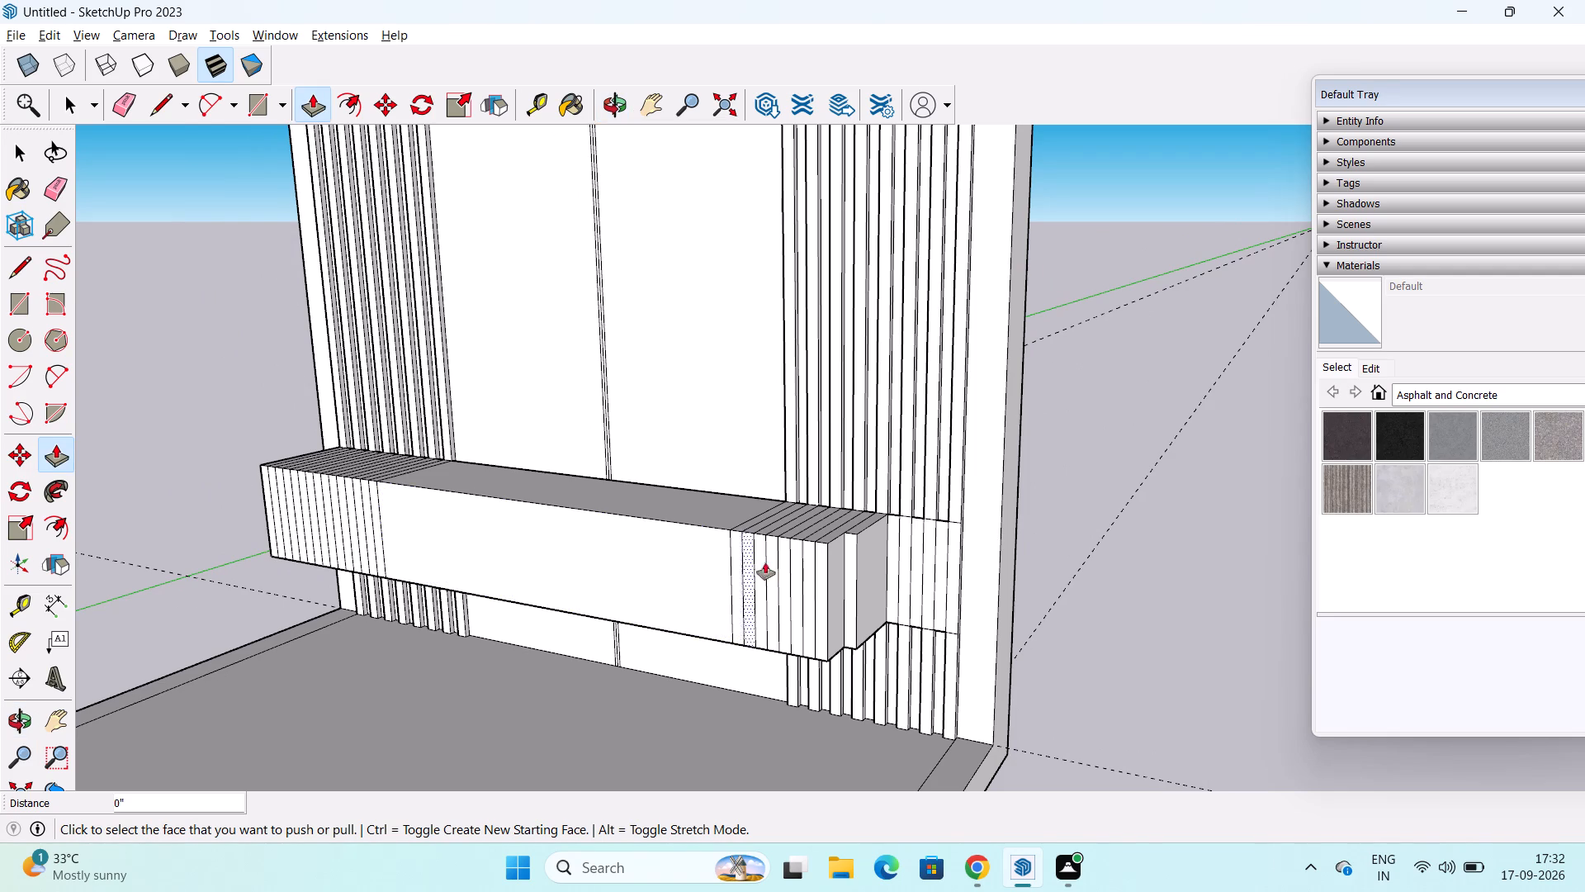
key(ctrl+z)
Extrude the next right band strip 1' 6", flush with the unit's front, and repeat on the strips out to the right end.
click(879, 540)
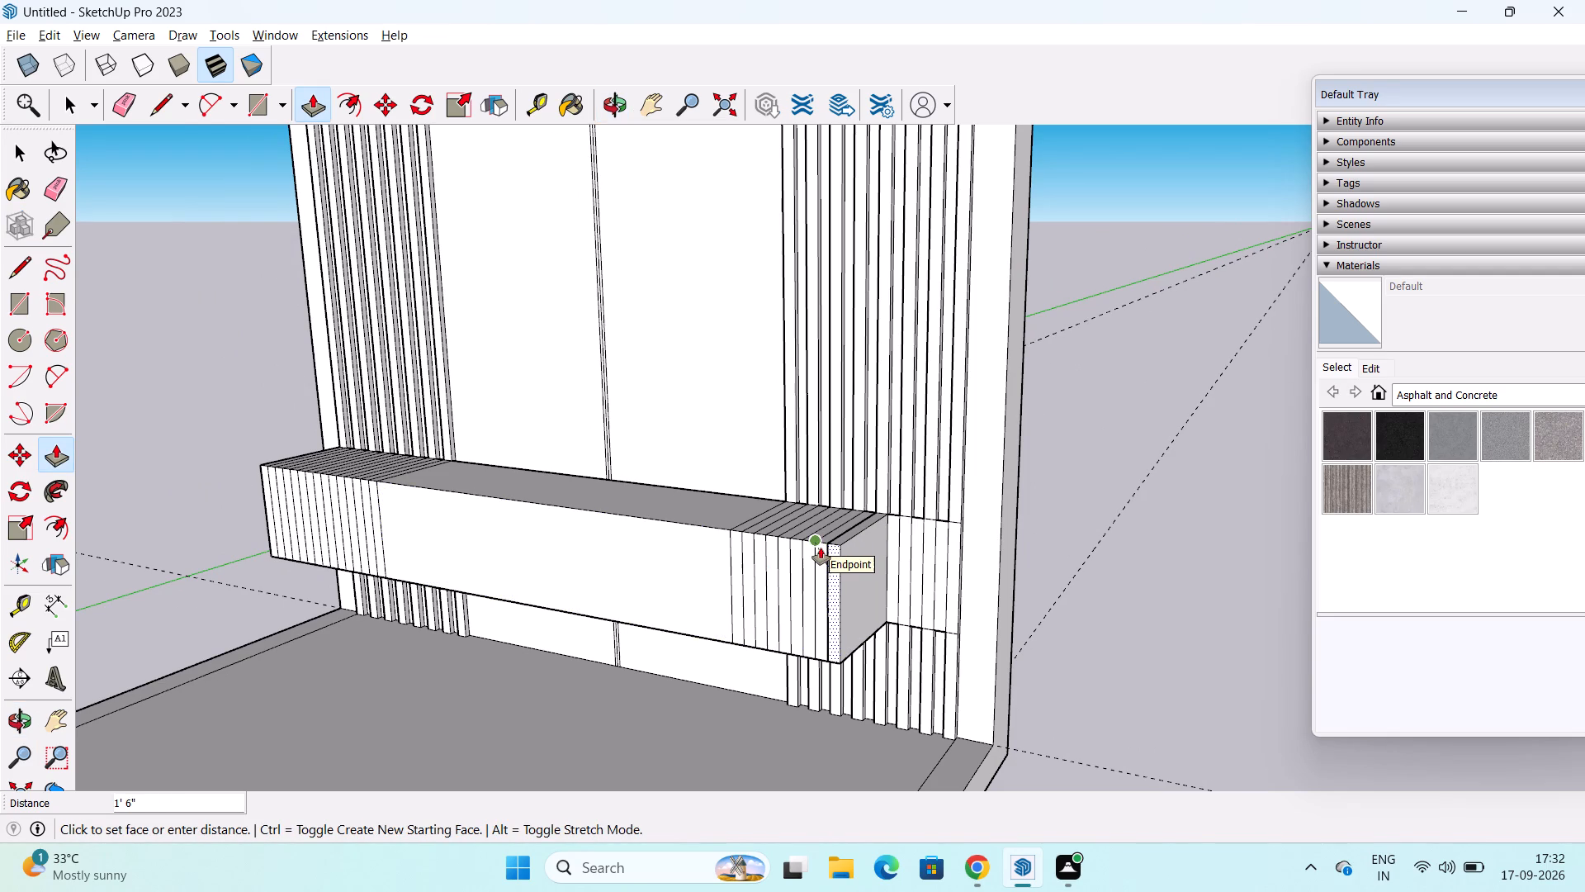
click(822, 548)
double_click(890, 535)
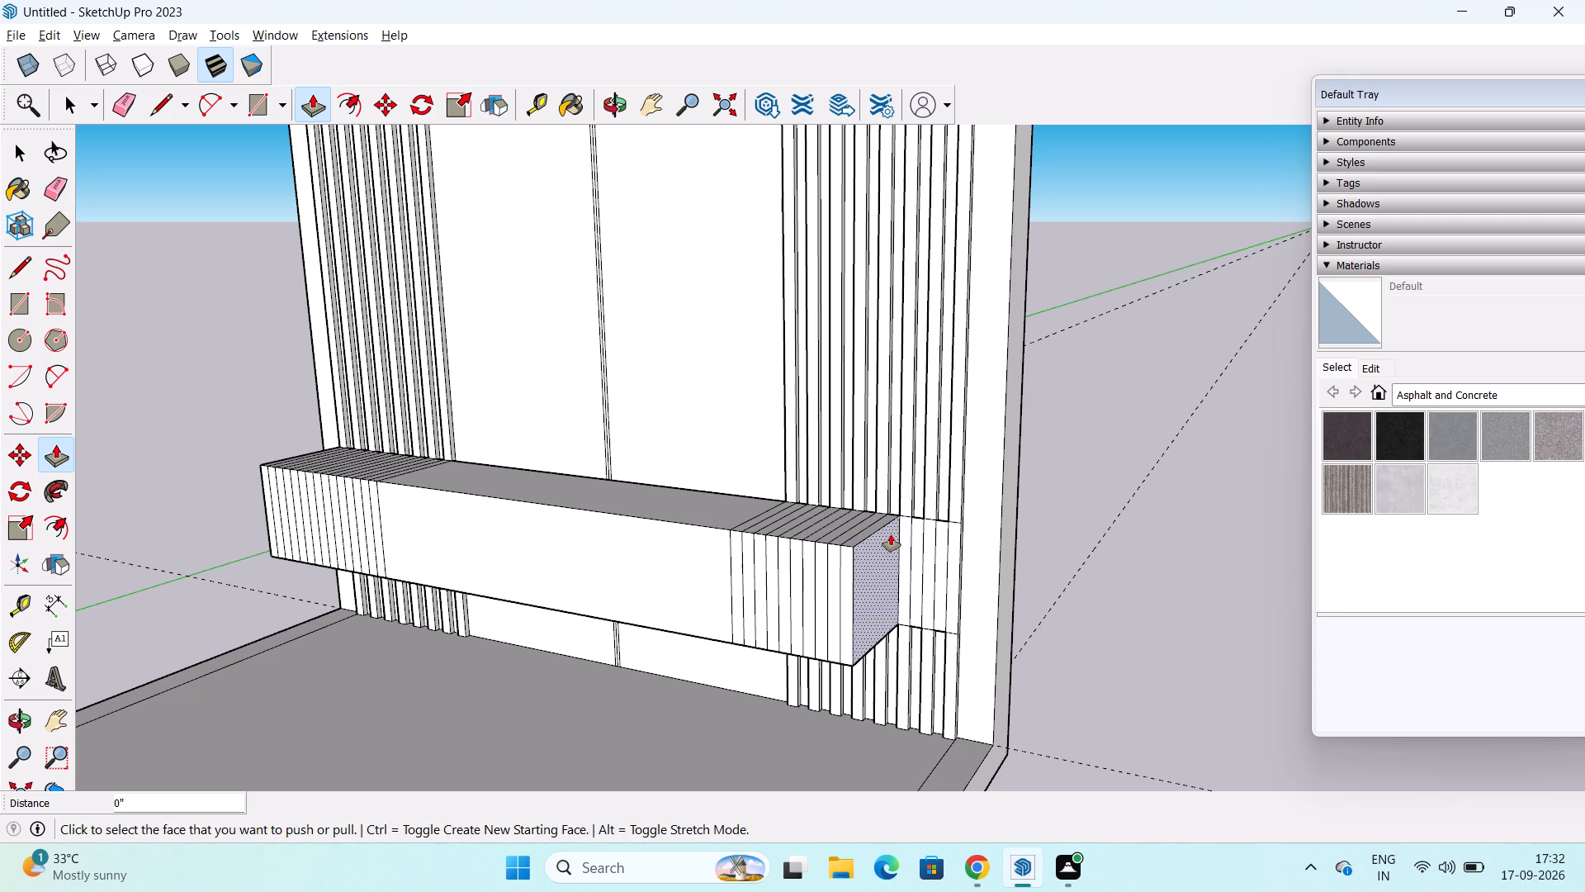
double_click(908, 540)
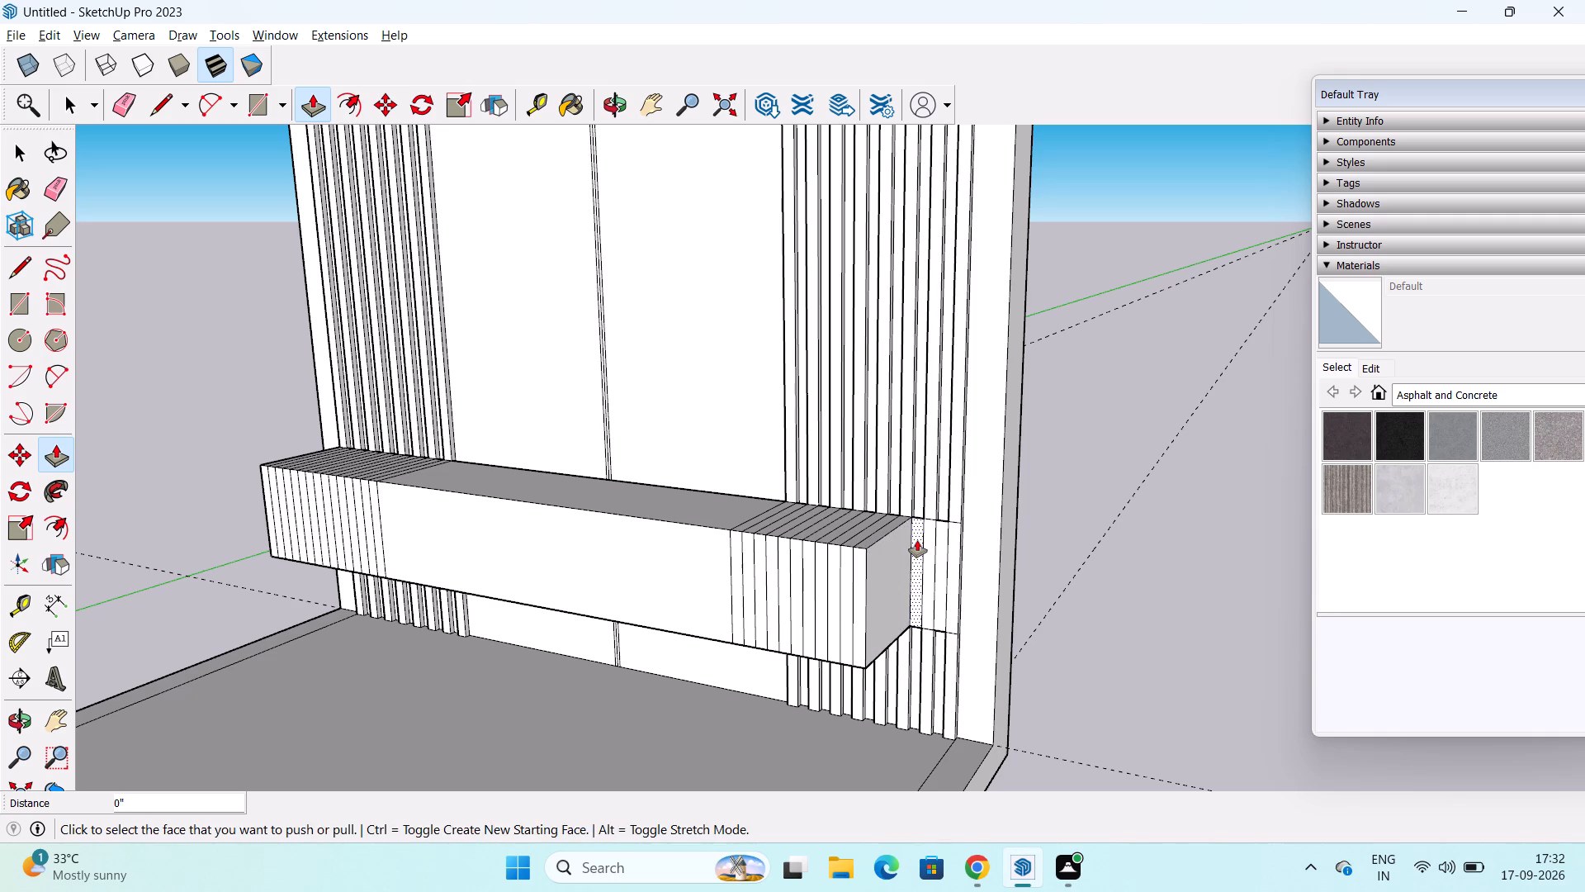
double_click(917, 540)
double_click(928, 540)
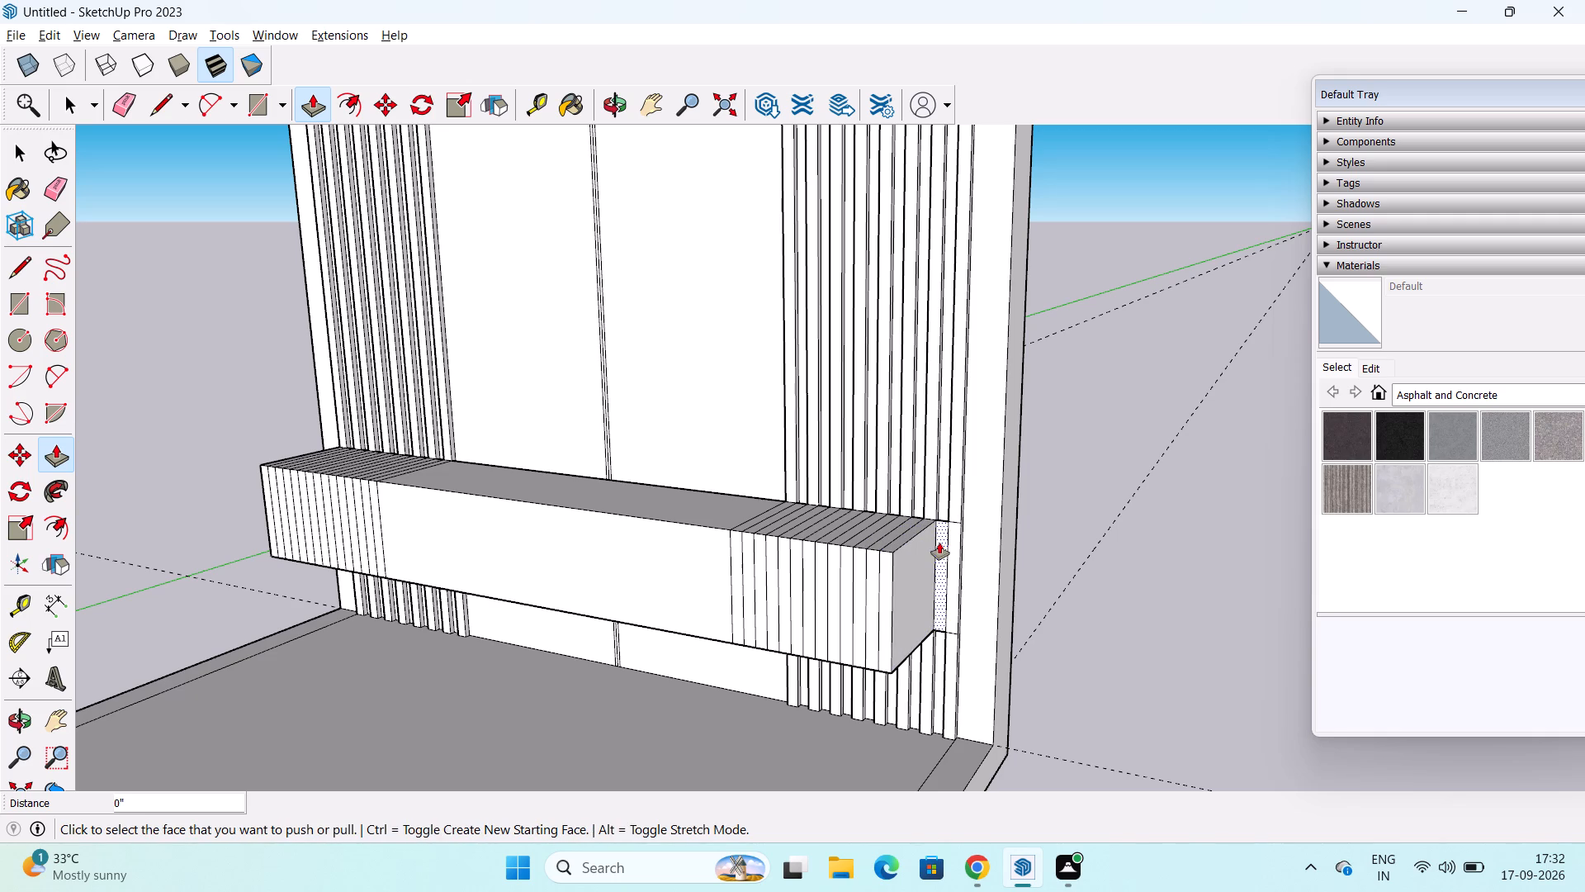
double_click(942, 540)
double_click(952, 540)
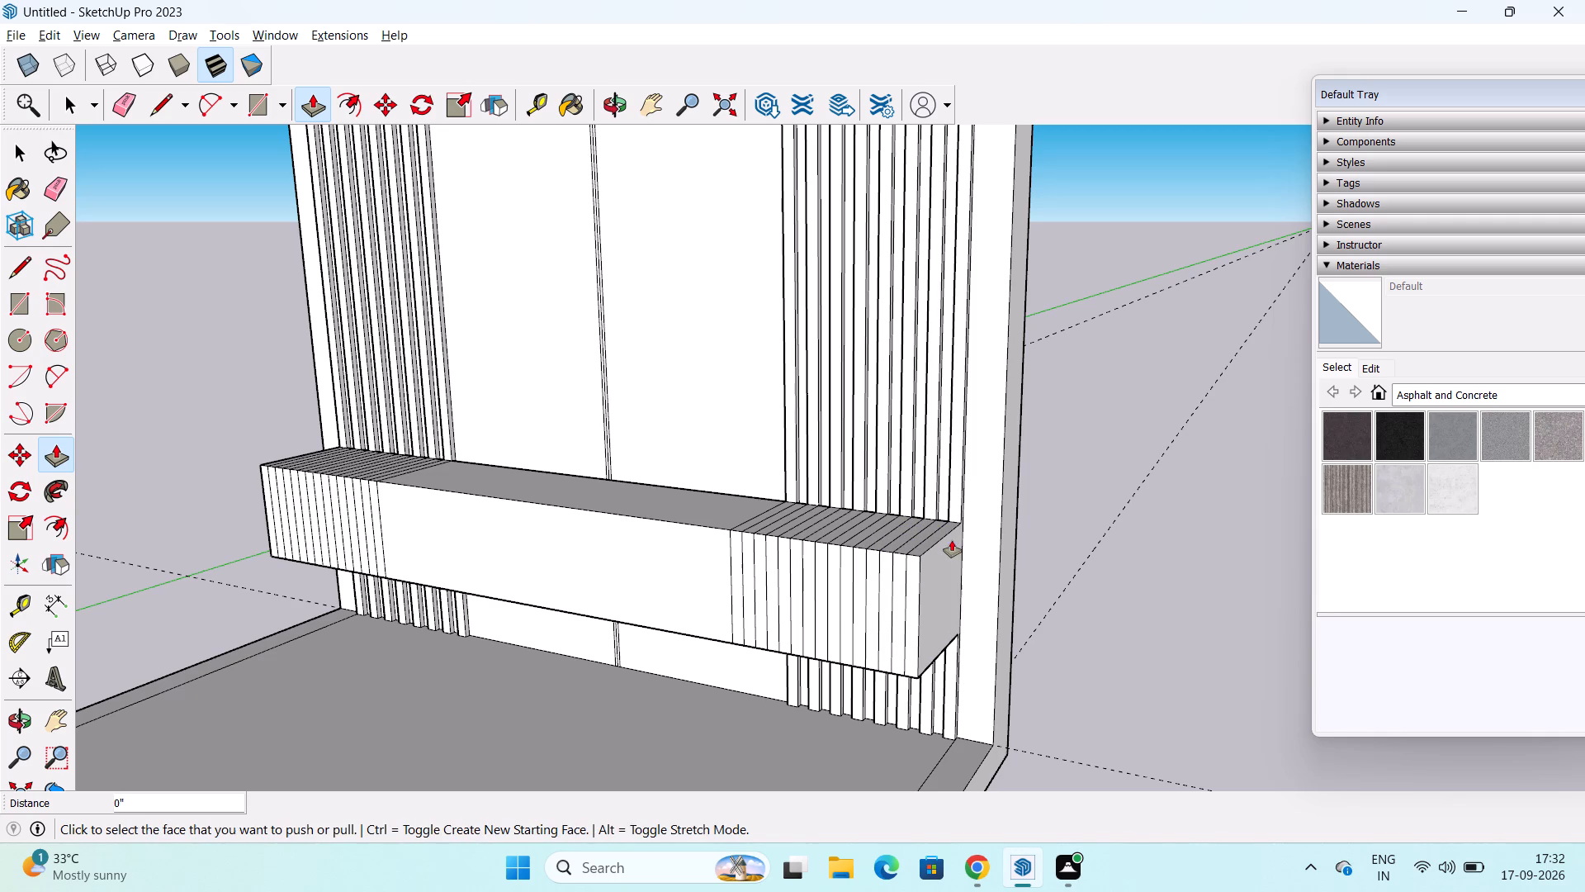
Erase the vertical division lines on the left section of the horizontal unit's front face.
key(space)
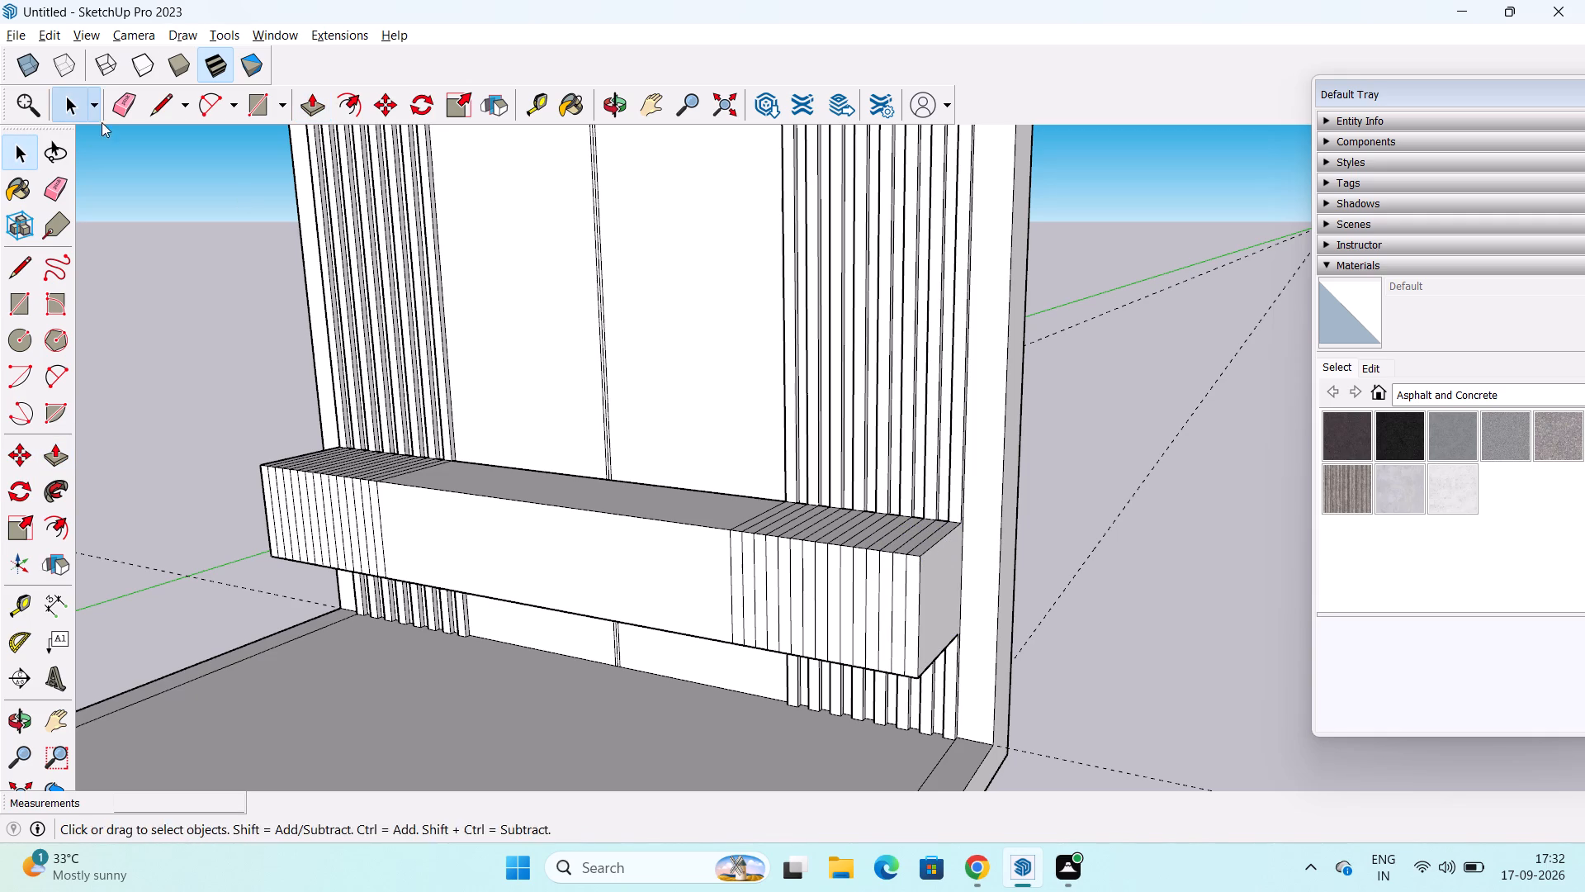
click(121, 110)
scroll(367, 510, up, 3)
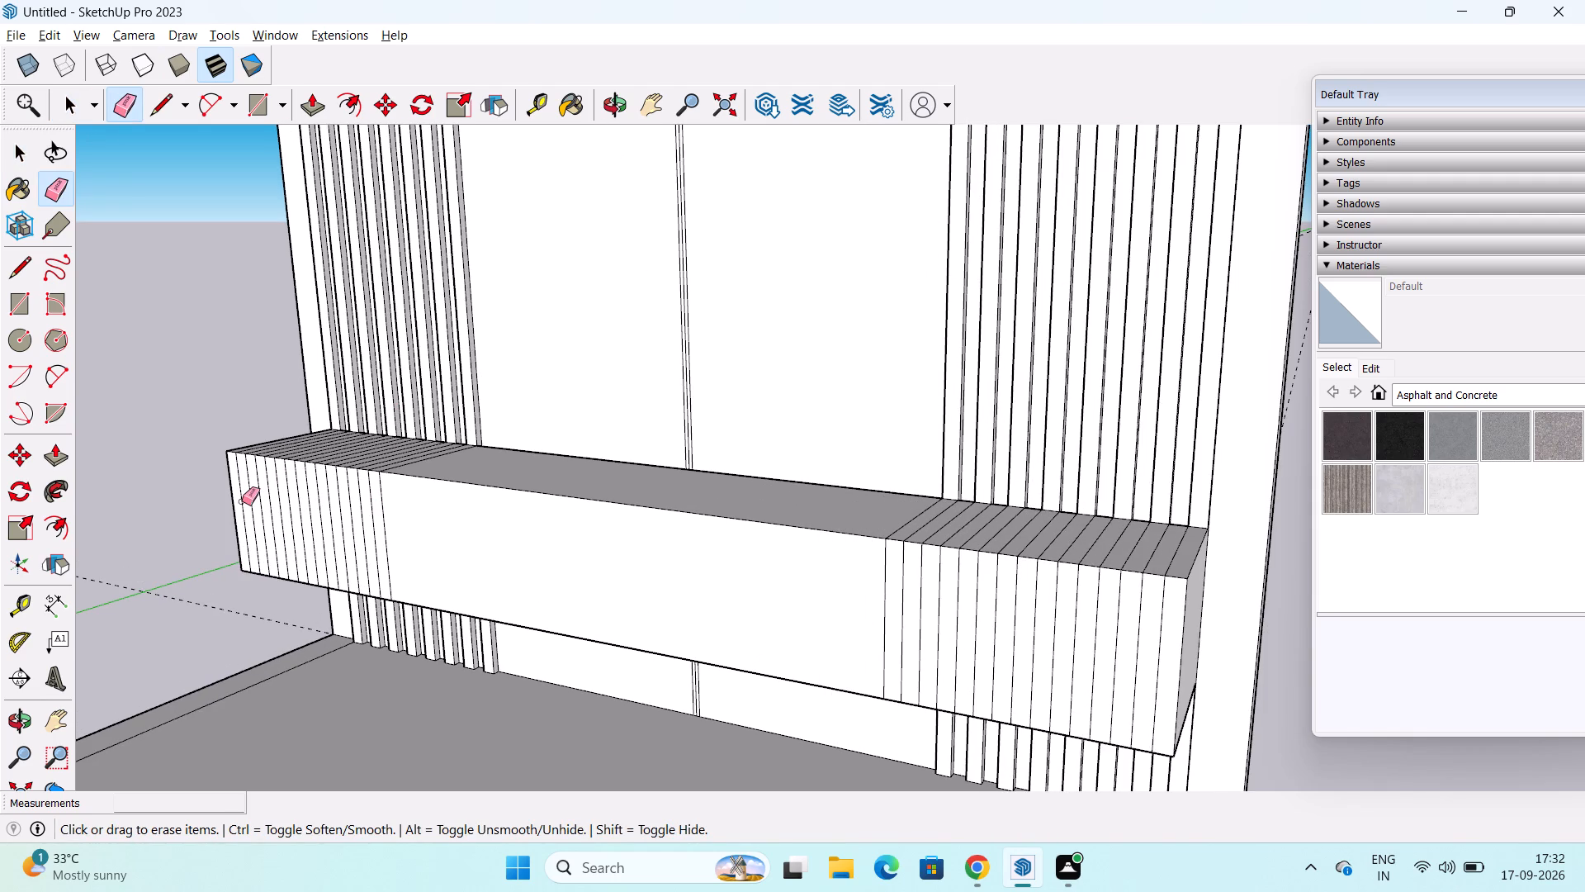
drag(242, 501, 390, 529)
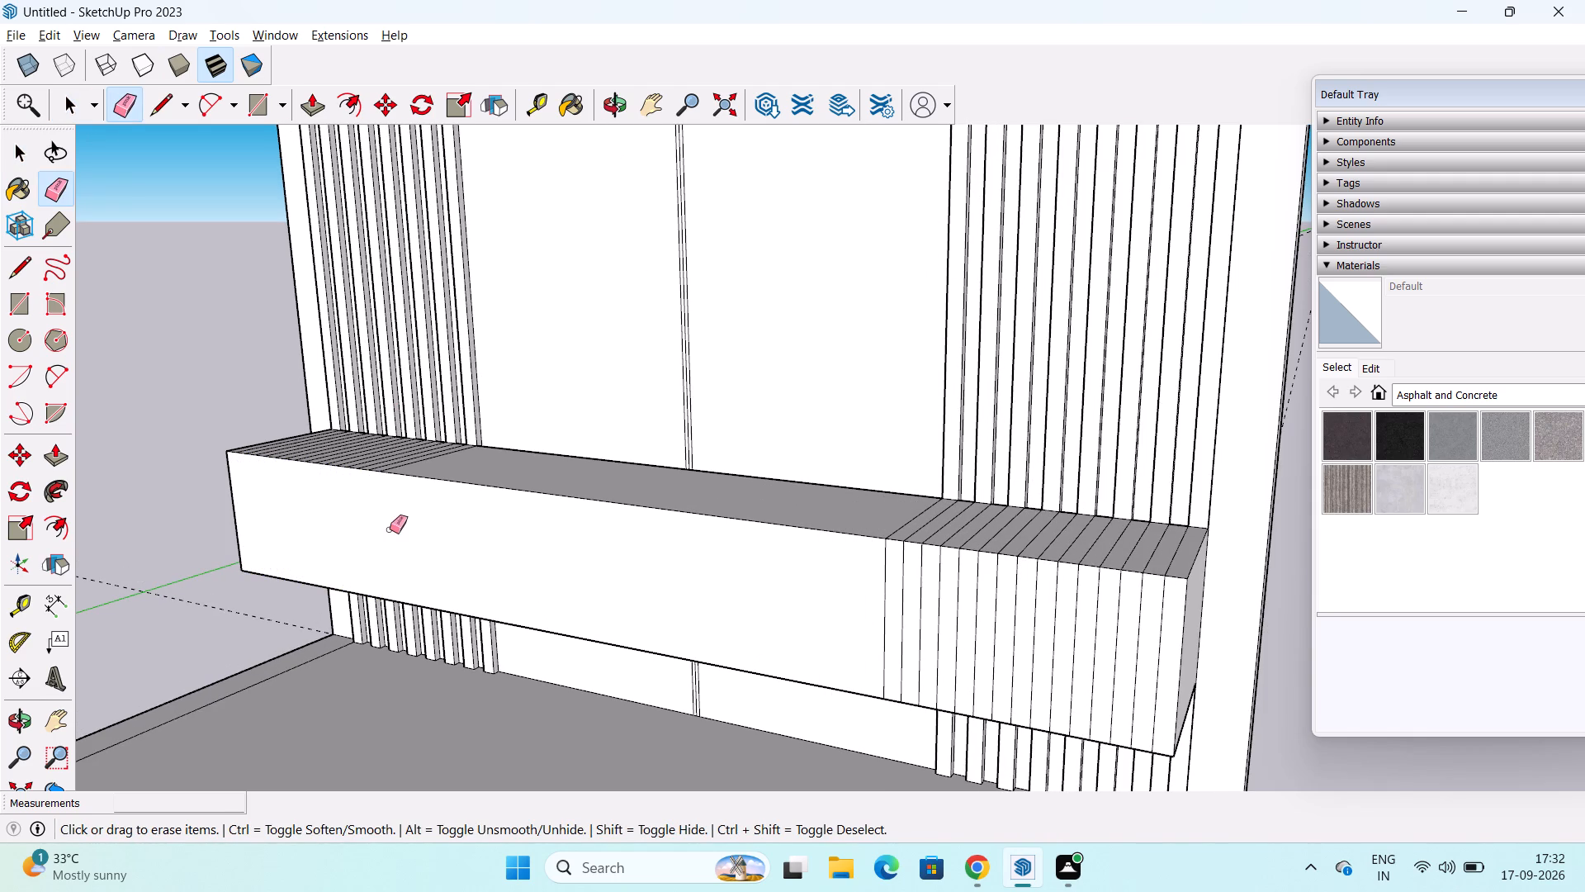
Erase the vertical division lines on the right section of the horizontal unit's front face.
drag(880, 612, 1158, 648)
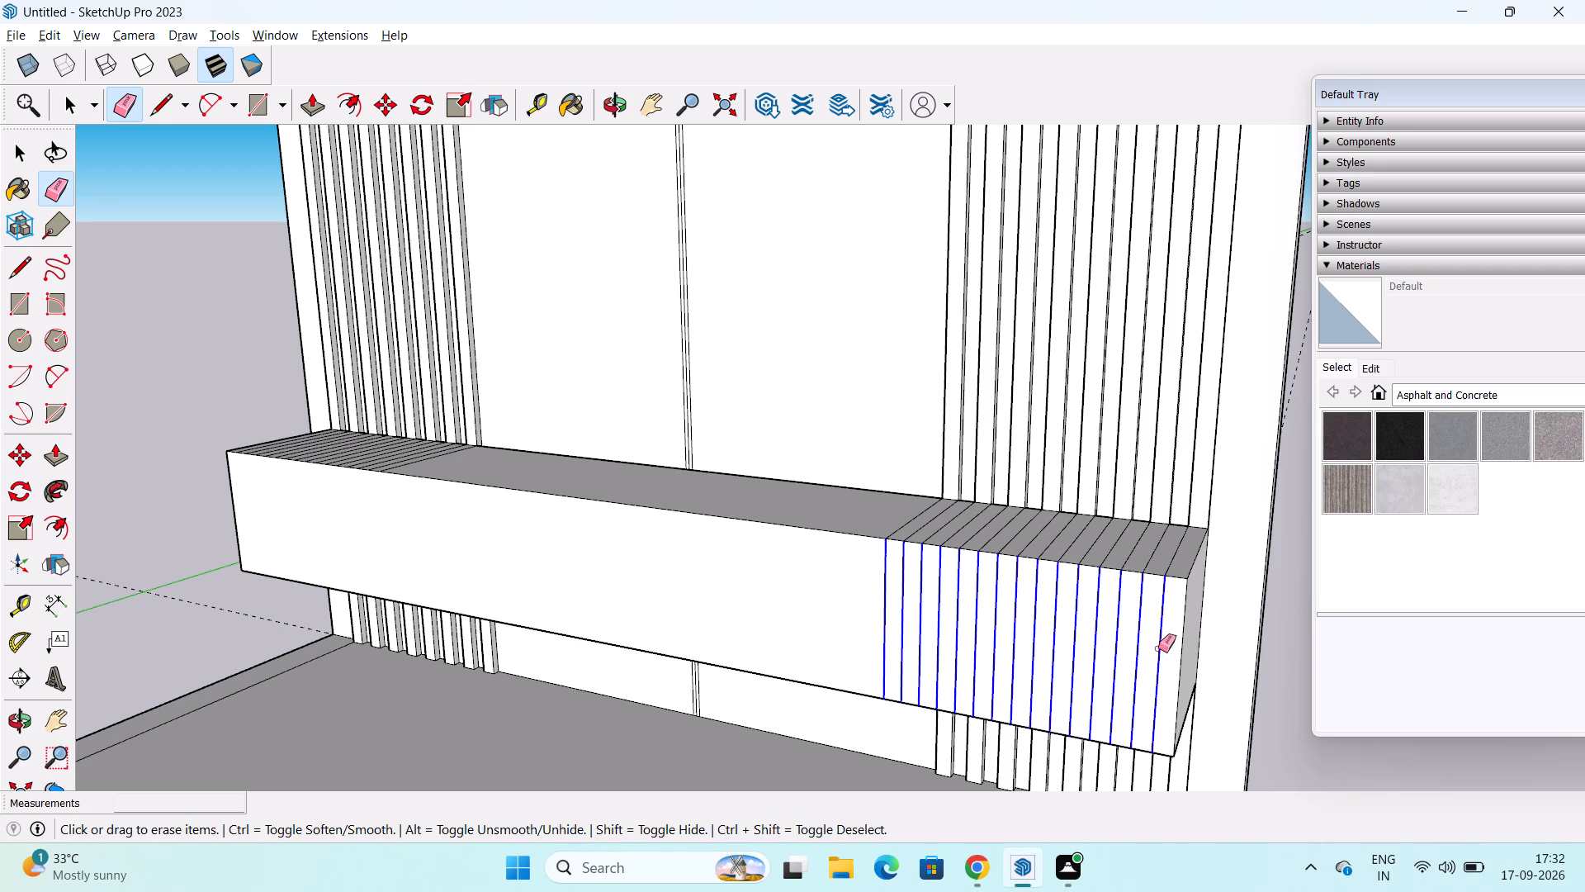
drag(1158, 648, 1167, 649)
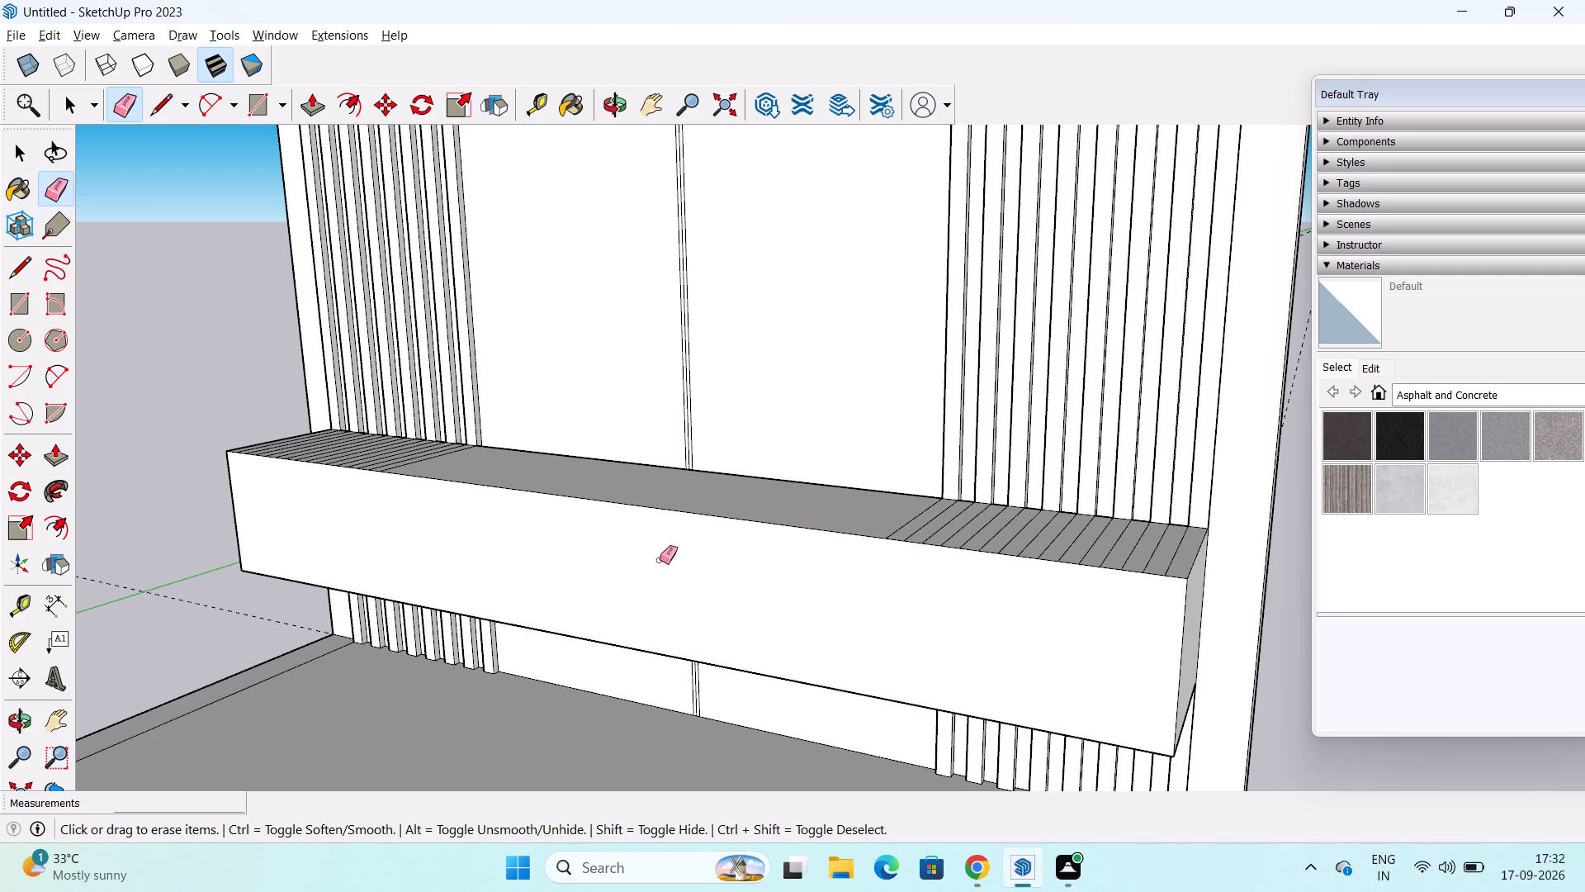
key(space)
Erase the strip division lines at both the left and right ends of the horizontal unit's top face.
middle_drag(660, 560, 668, 681)
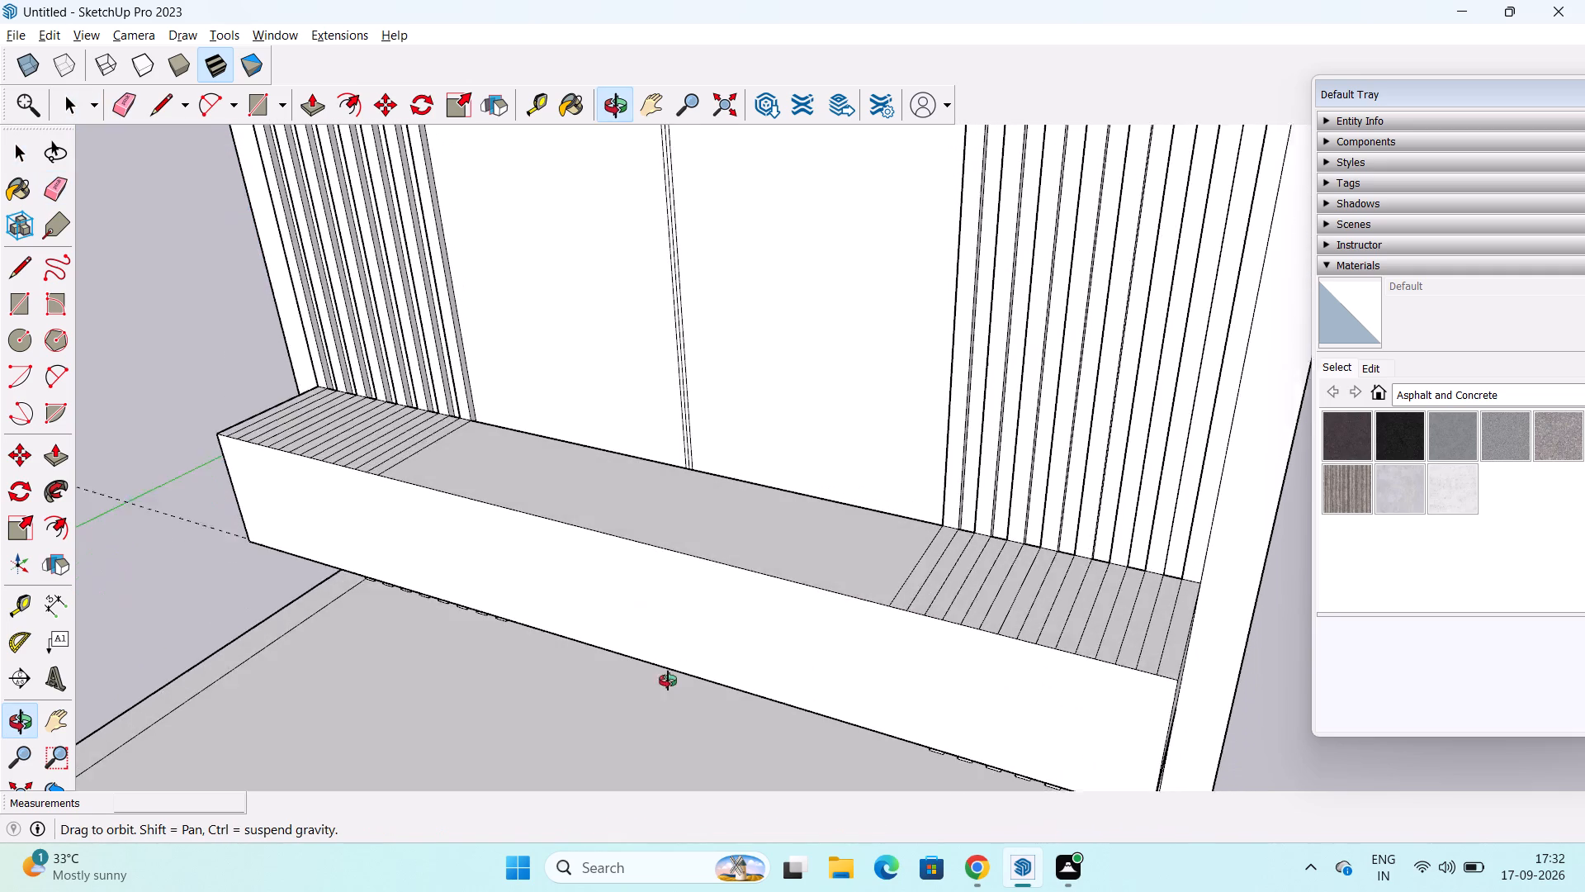
middle_drag(668, 681, 677, 719)
key(e)
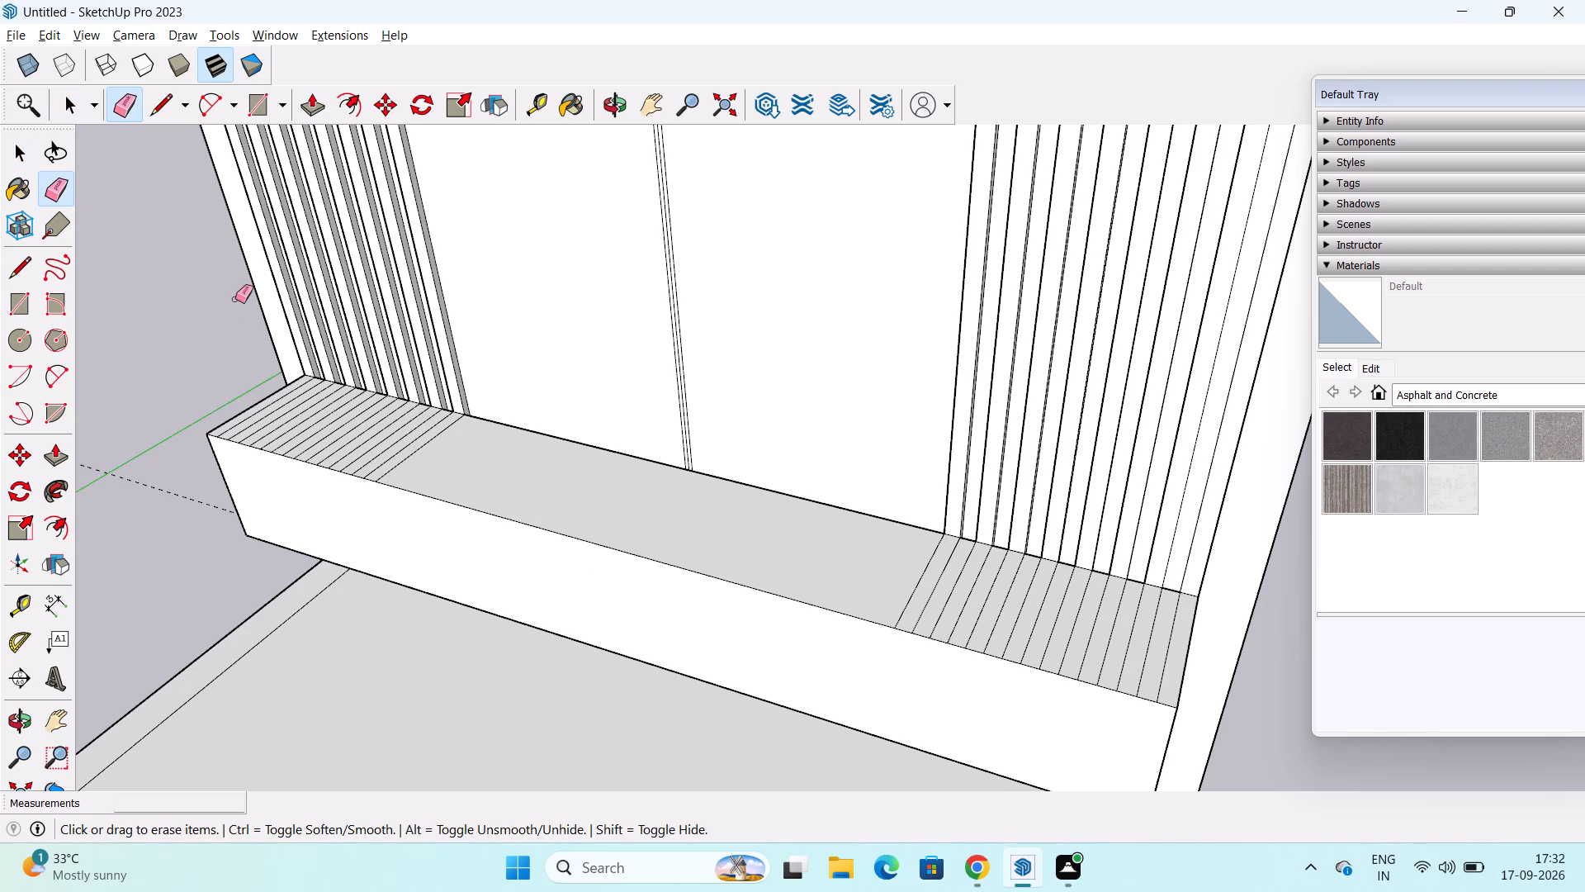
scroll(286, 411, up, 4)
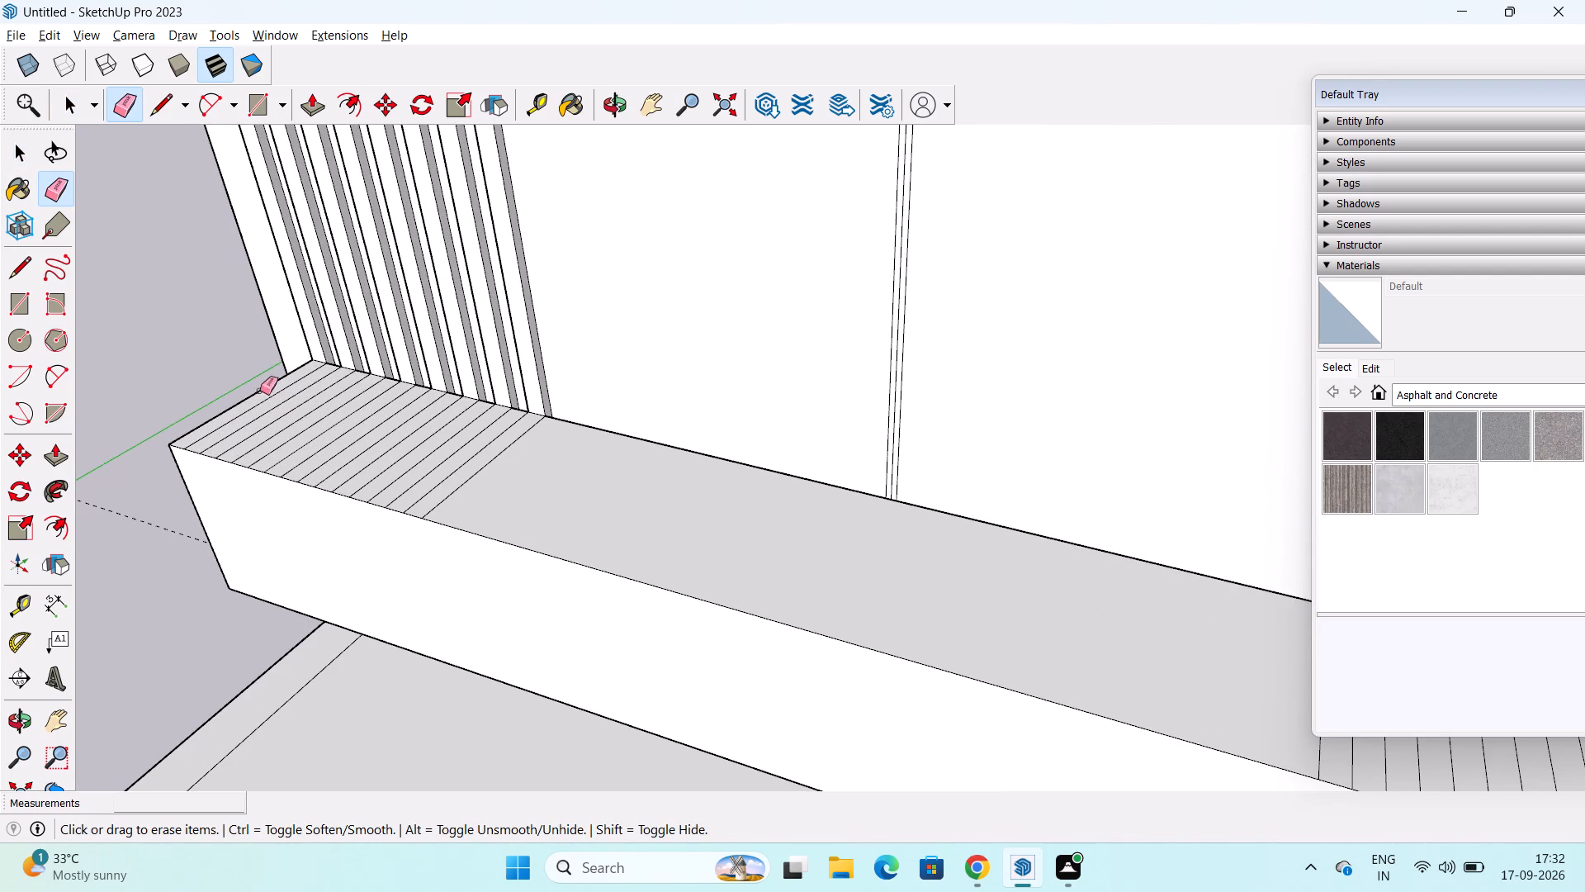
drag(263, 398, 489, 482)
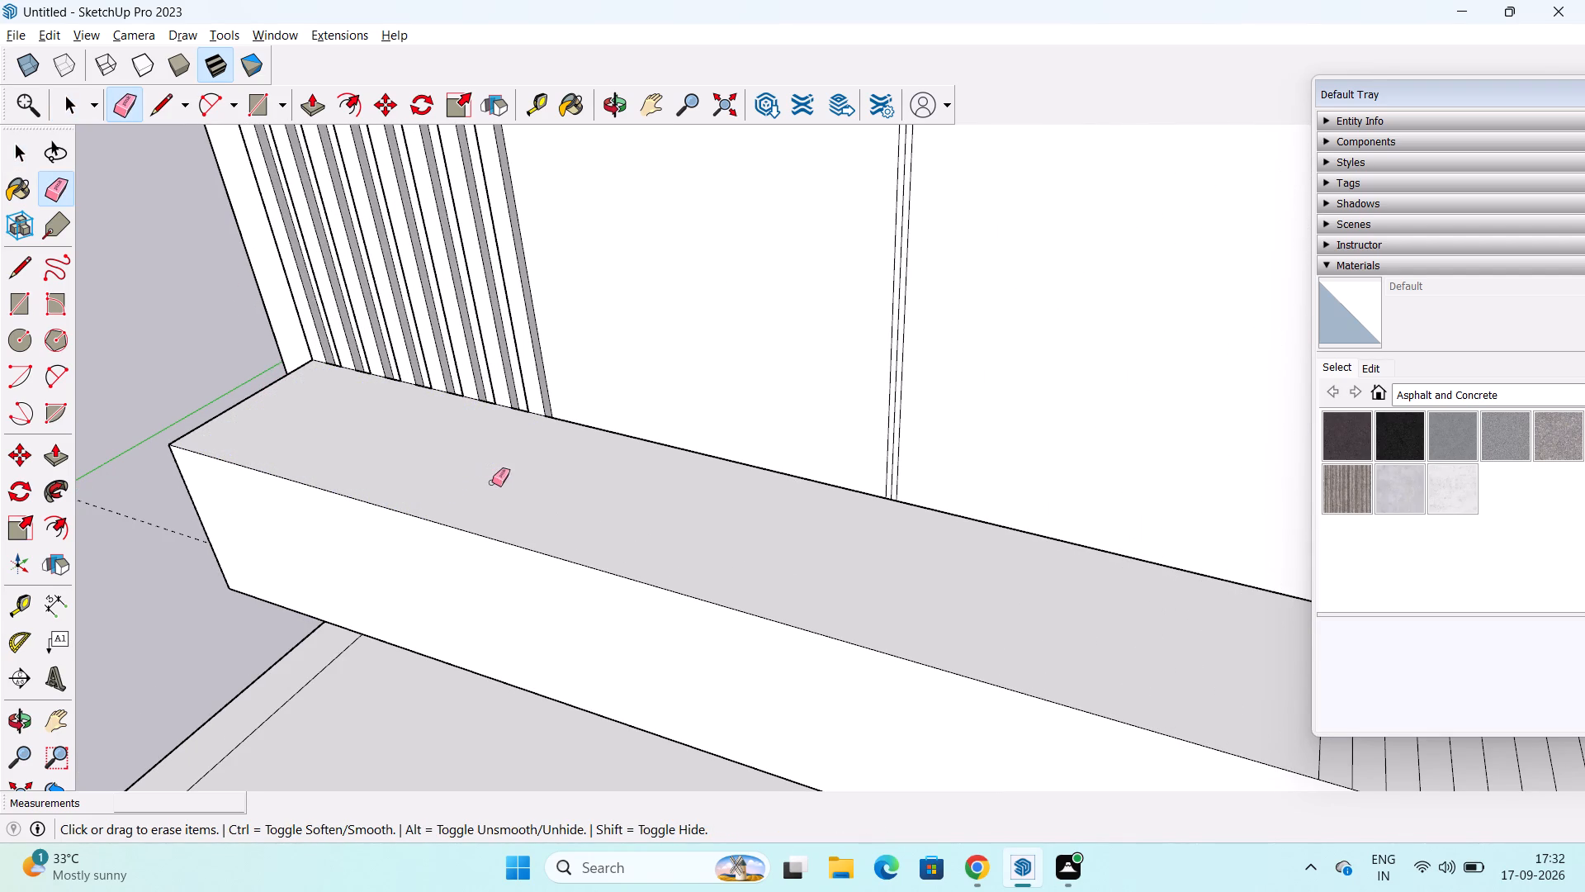
shift+middle_drag(911, 620, 475, 520)
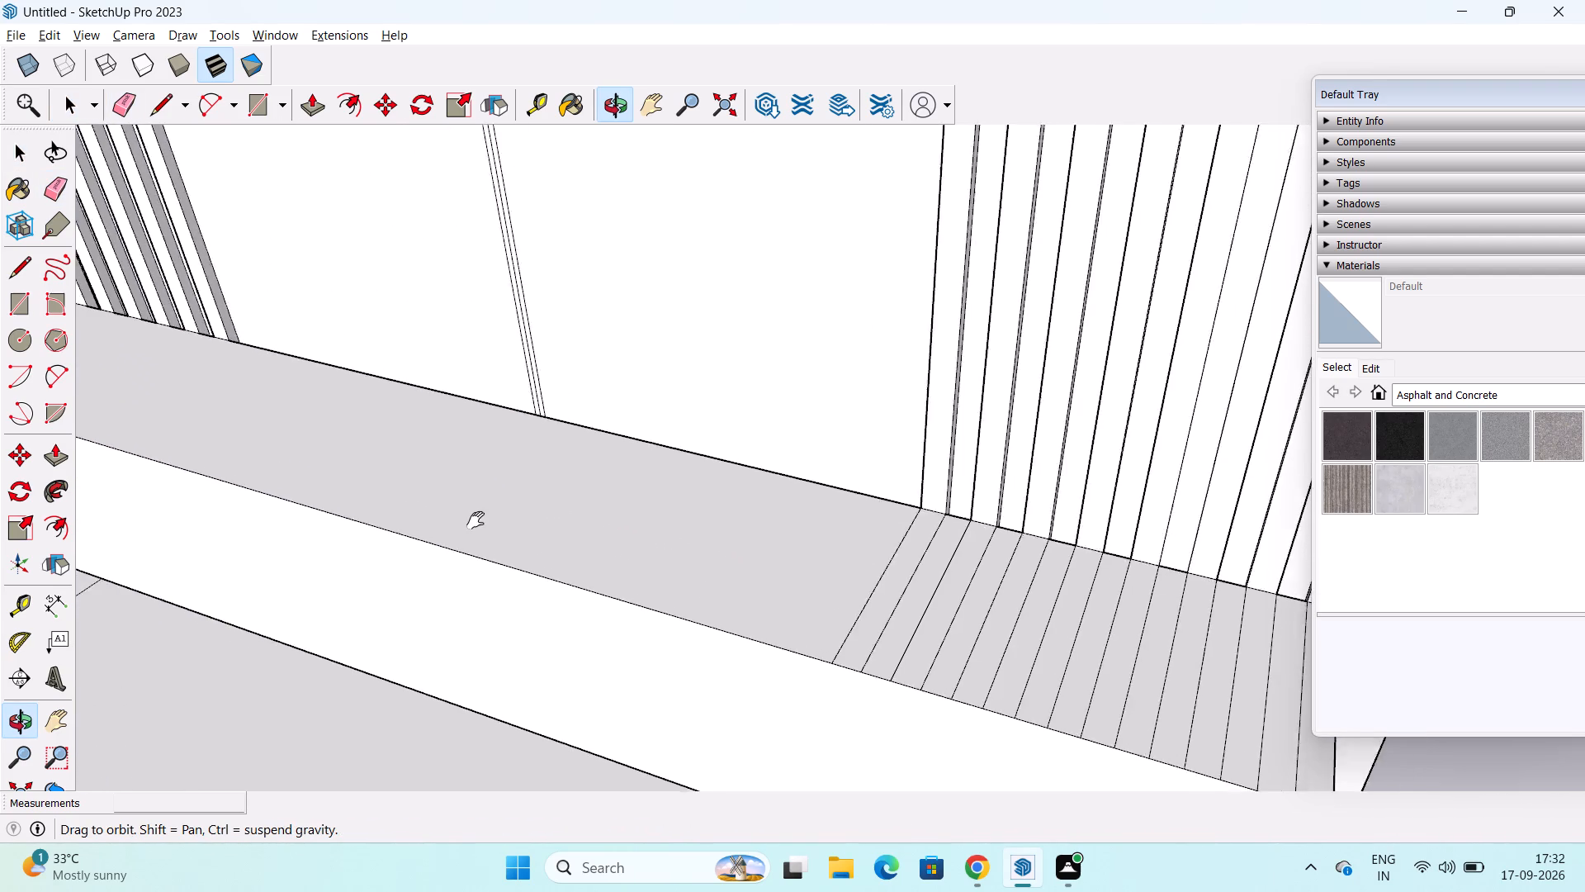
shift+middle_drag(475, 520, 330, 503)
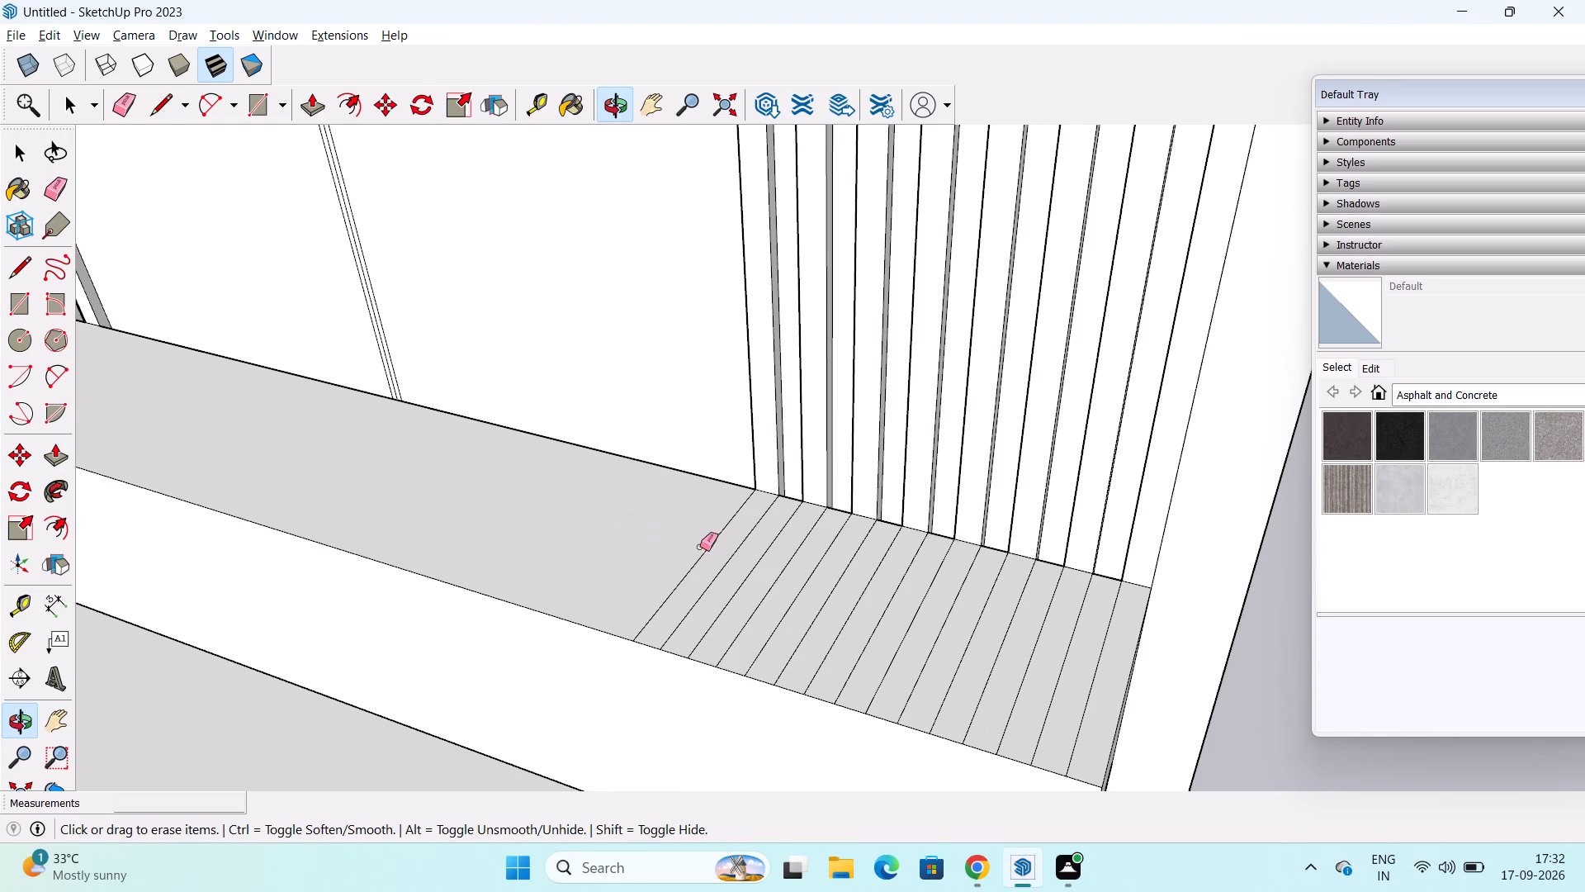
drag(698, 545, 1105, 643)
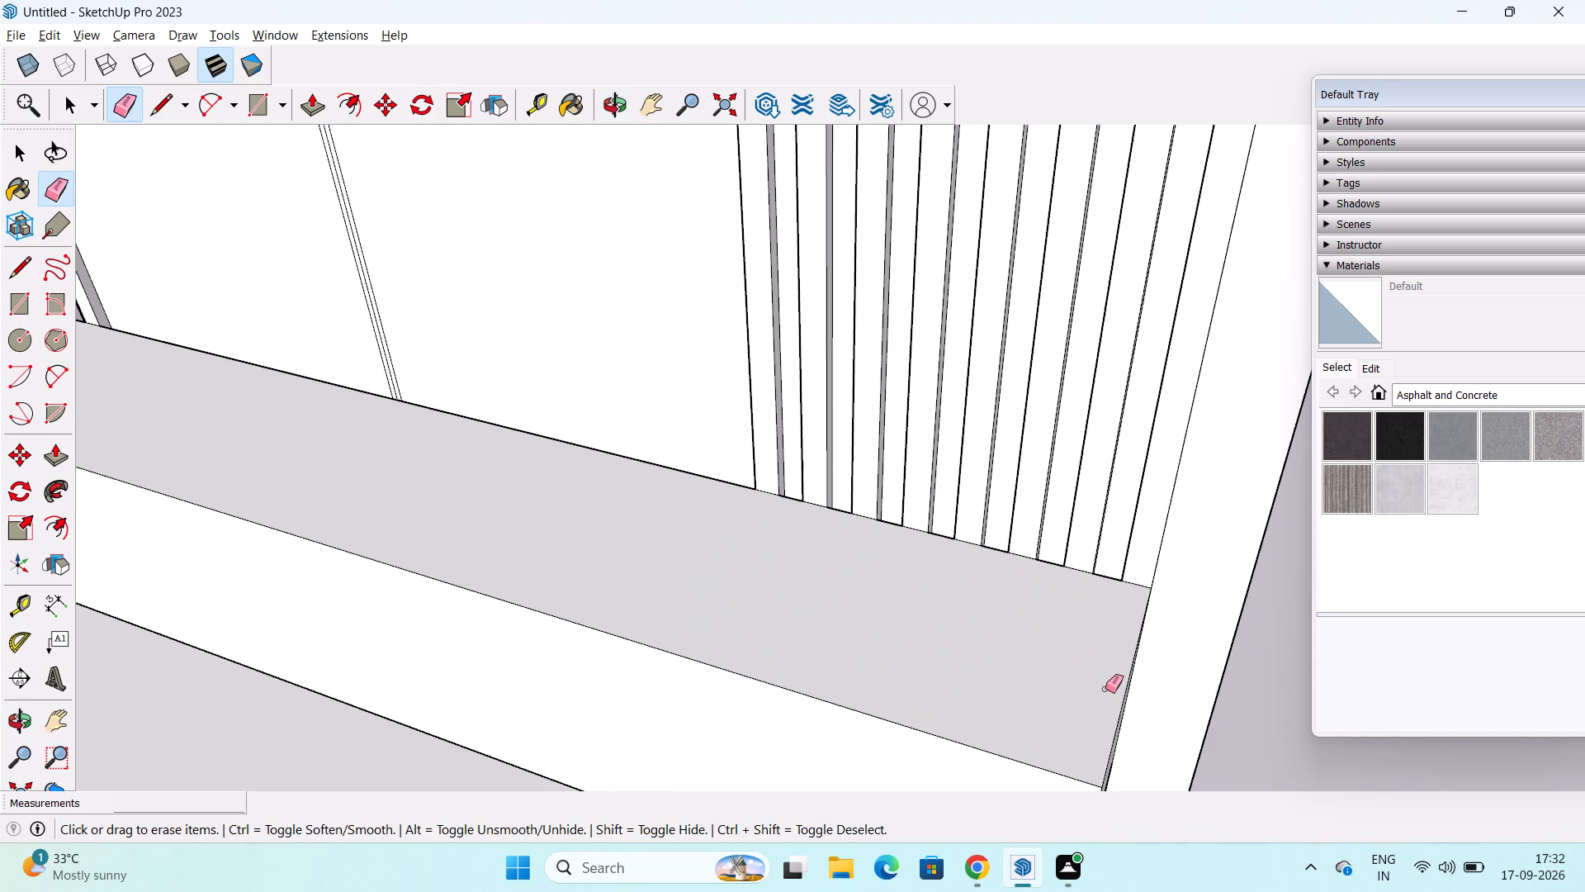
Erase the strip division lines on the right section of the horizontal unit's underside.
middle_drag(1097, 676, 1063, 298)
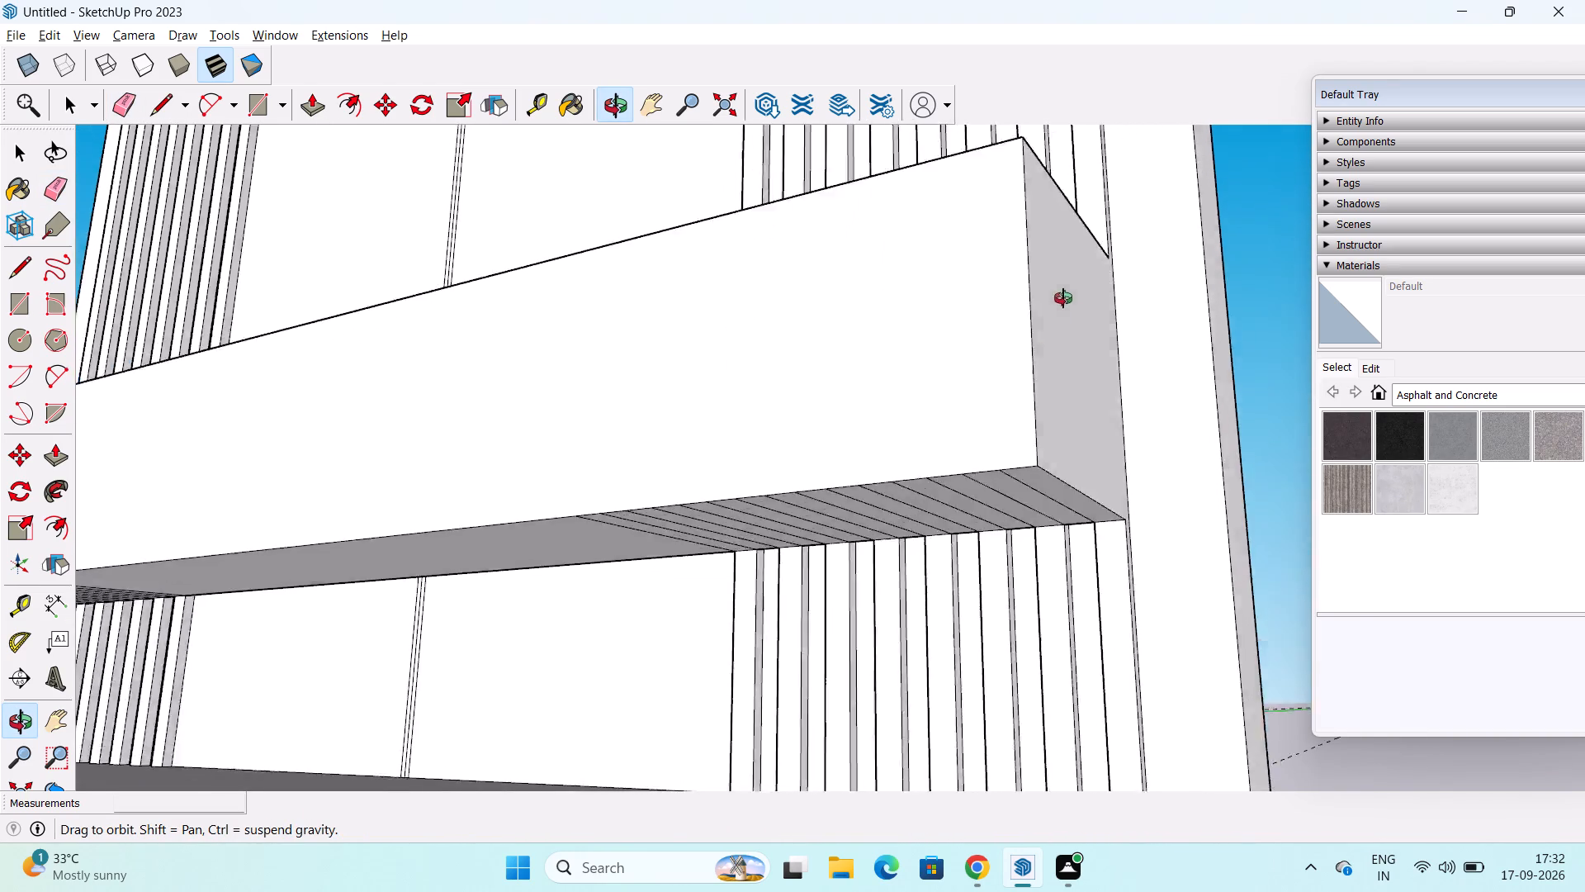
middle_drag(1063, 298, 1068, 291)
drag(623, 496, 649, 484)
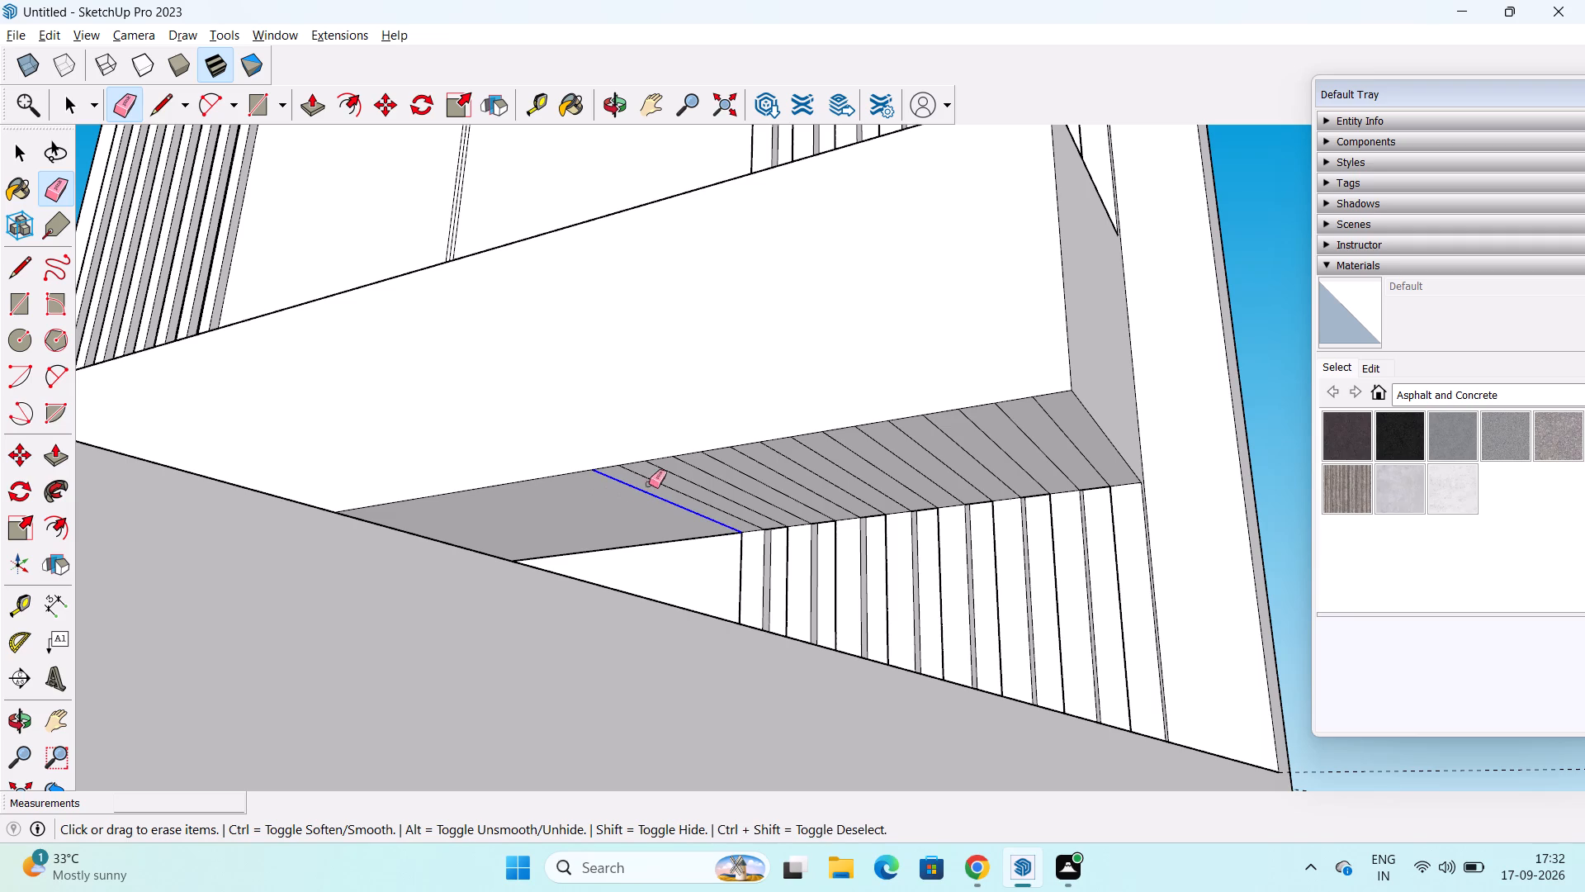
drag(649, 484, 991, 447)
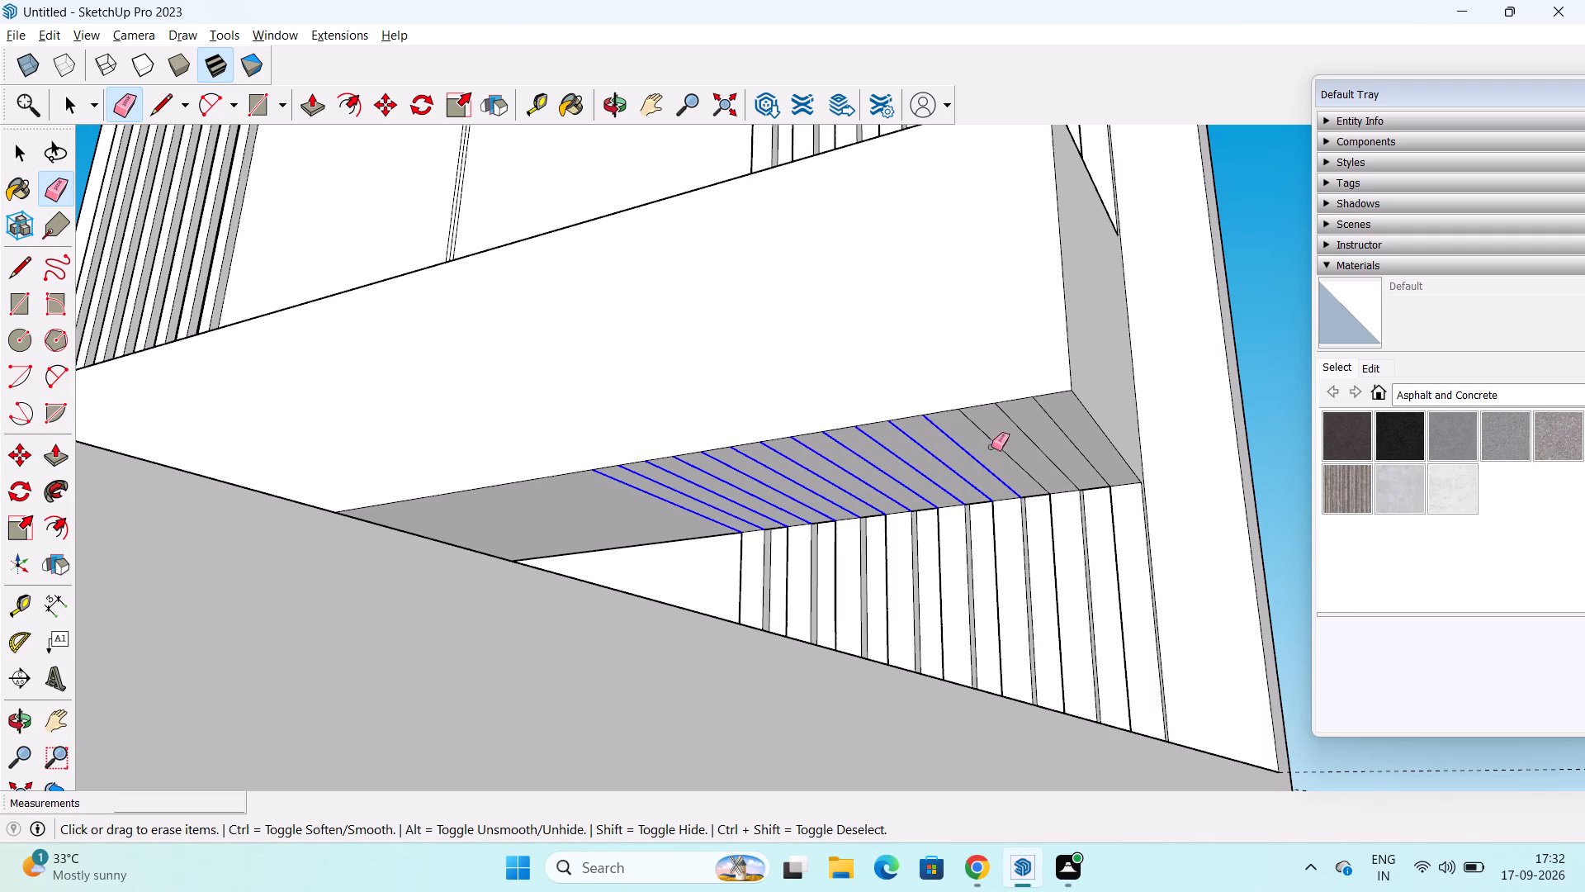
drag(991, 447, 1067, 434)
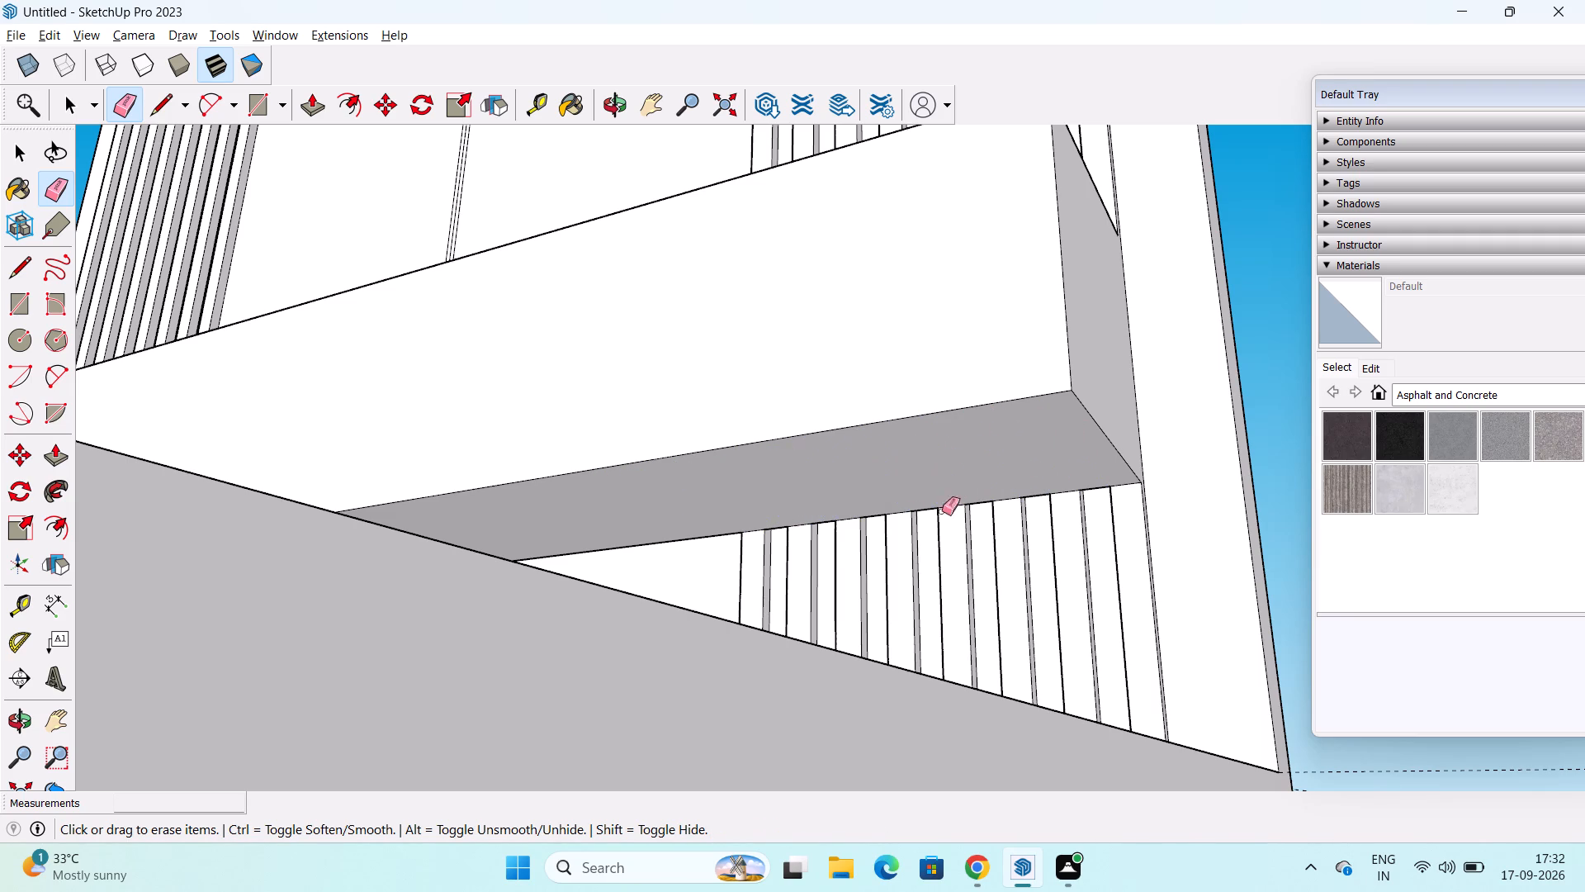
key(space)
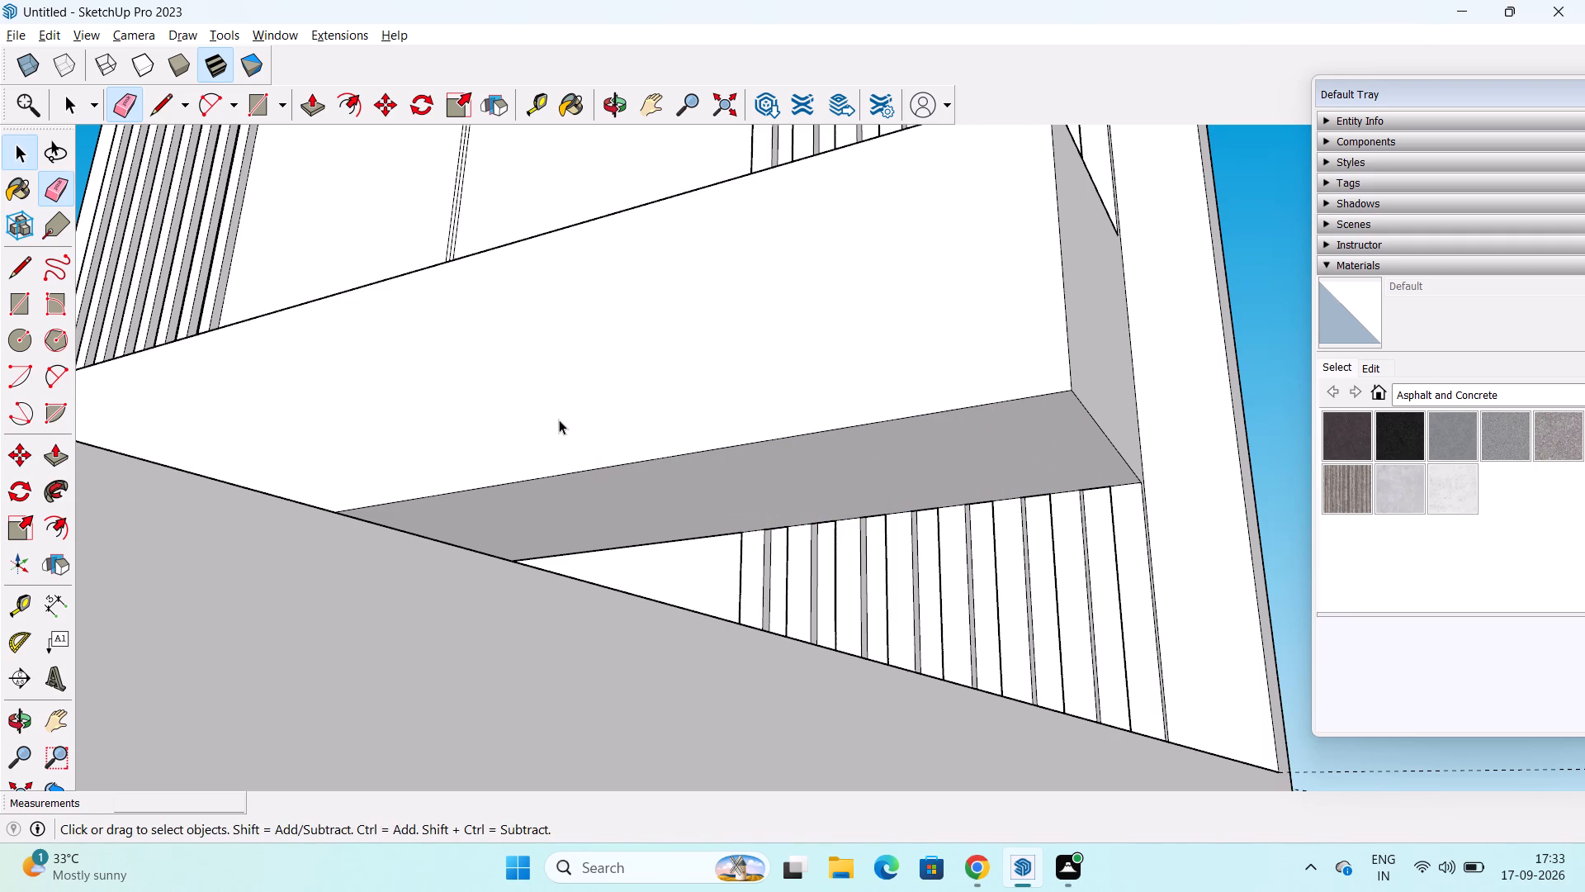
Erase the strip division lines on the left section of the horizontal unit's underside.
middle_drag(559, 420, 580, 513)
shift+middle_drag(268, 486, 940, 472)
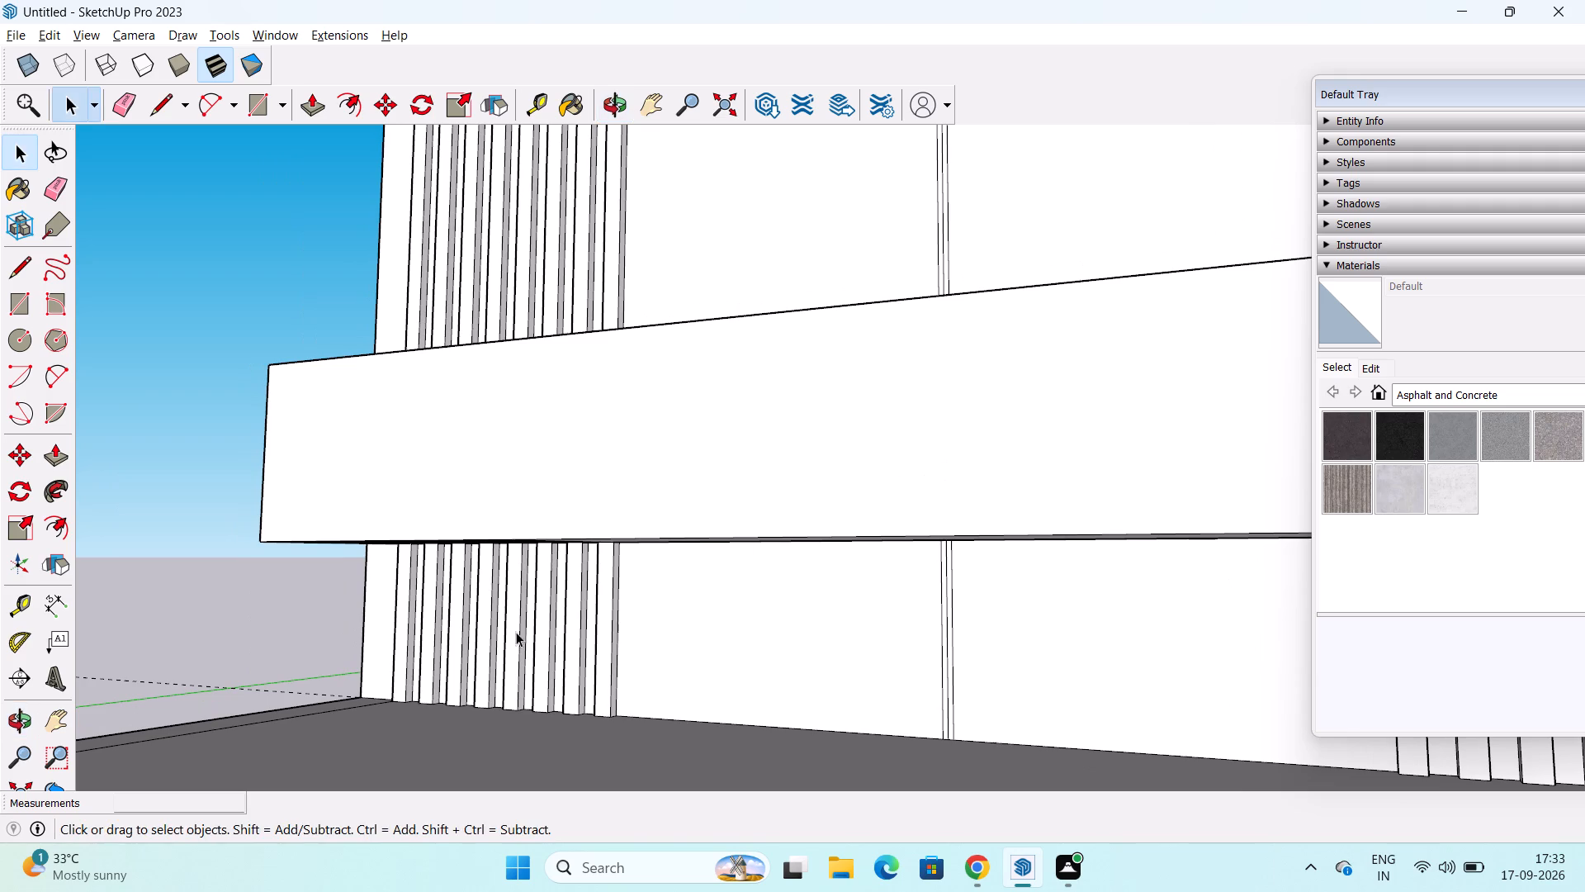
middle_drag(516, 614, 558, 548)
scroll(475, 549, up, 4)
key(e)
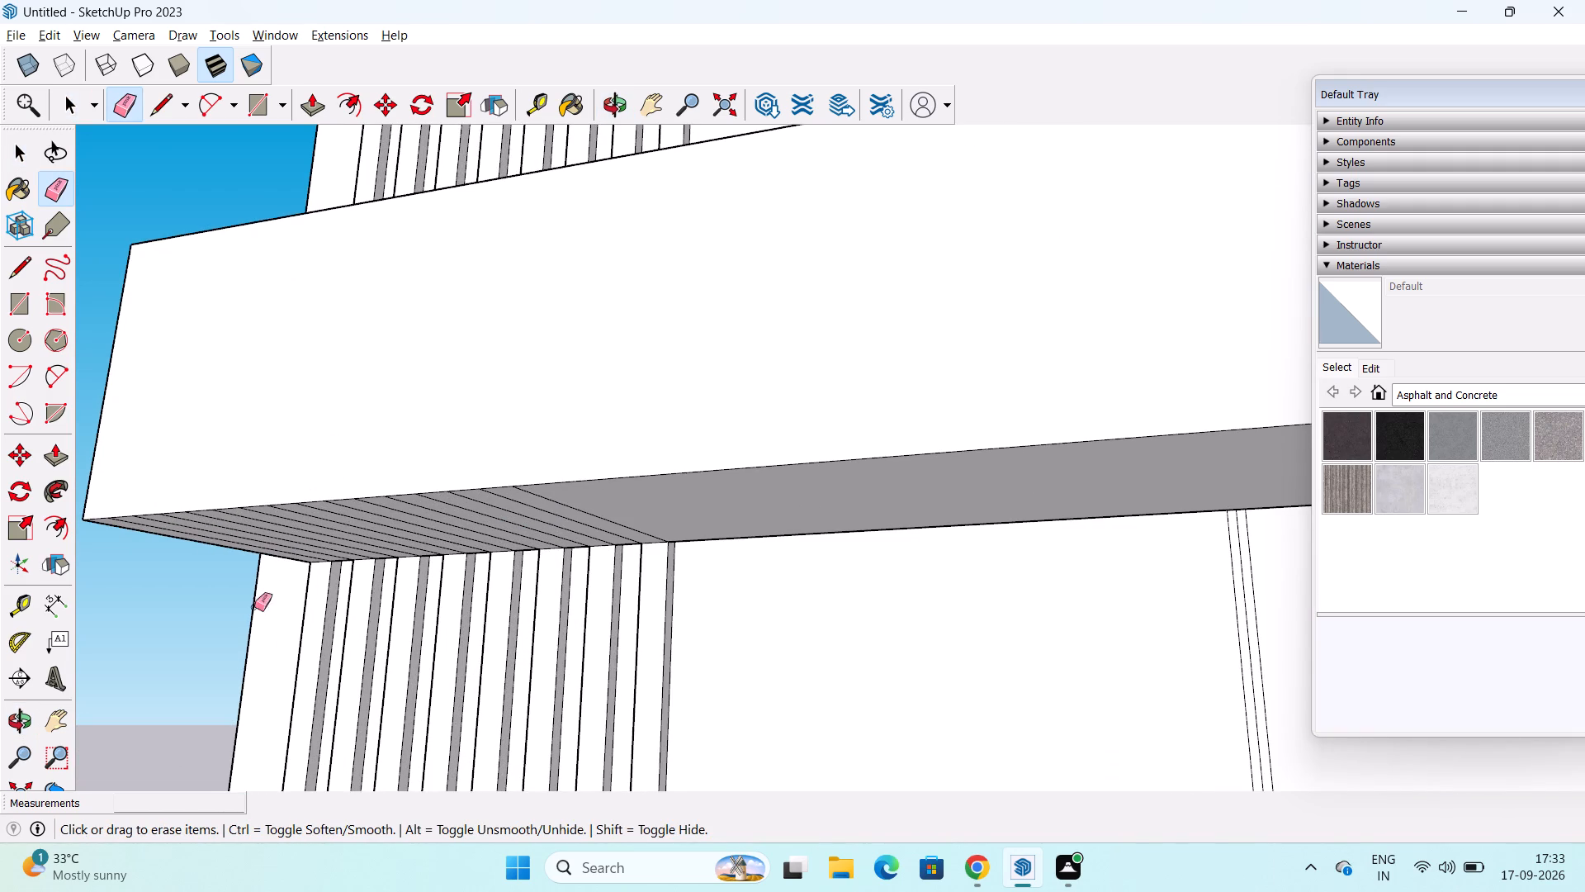
scroll(236, 548, up, 4)
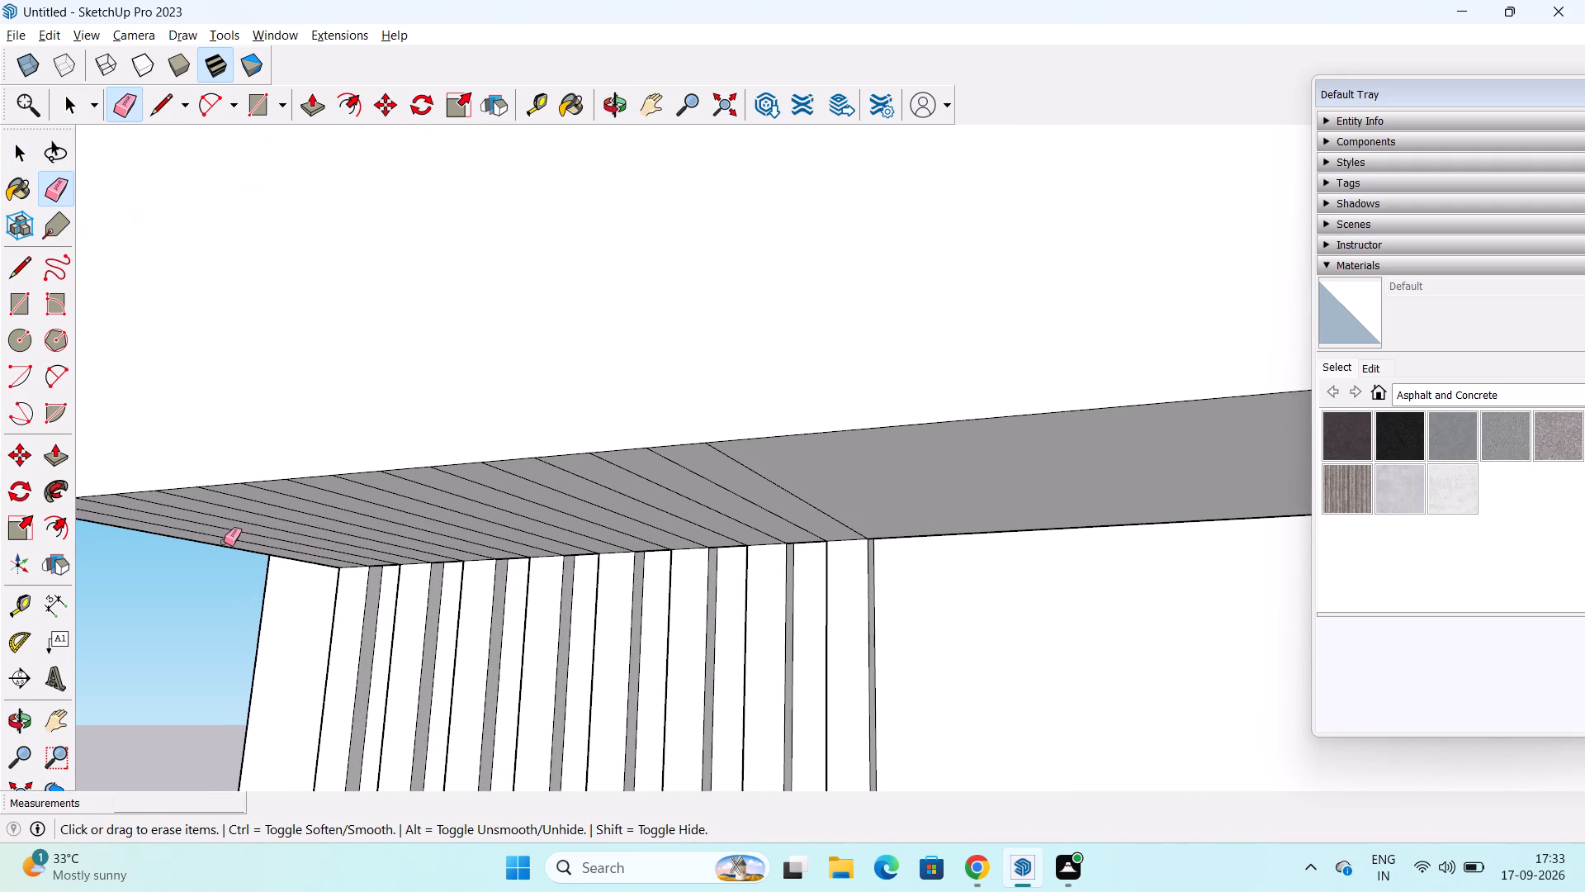
drag(229, 539, 532, 509)
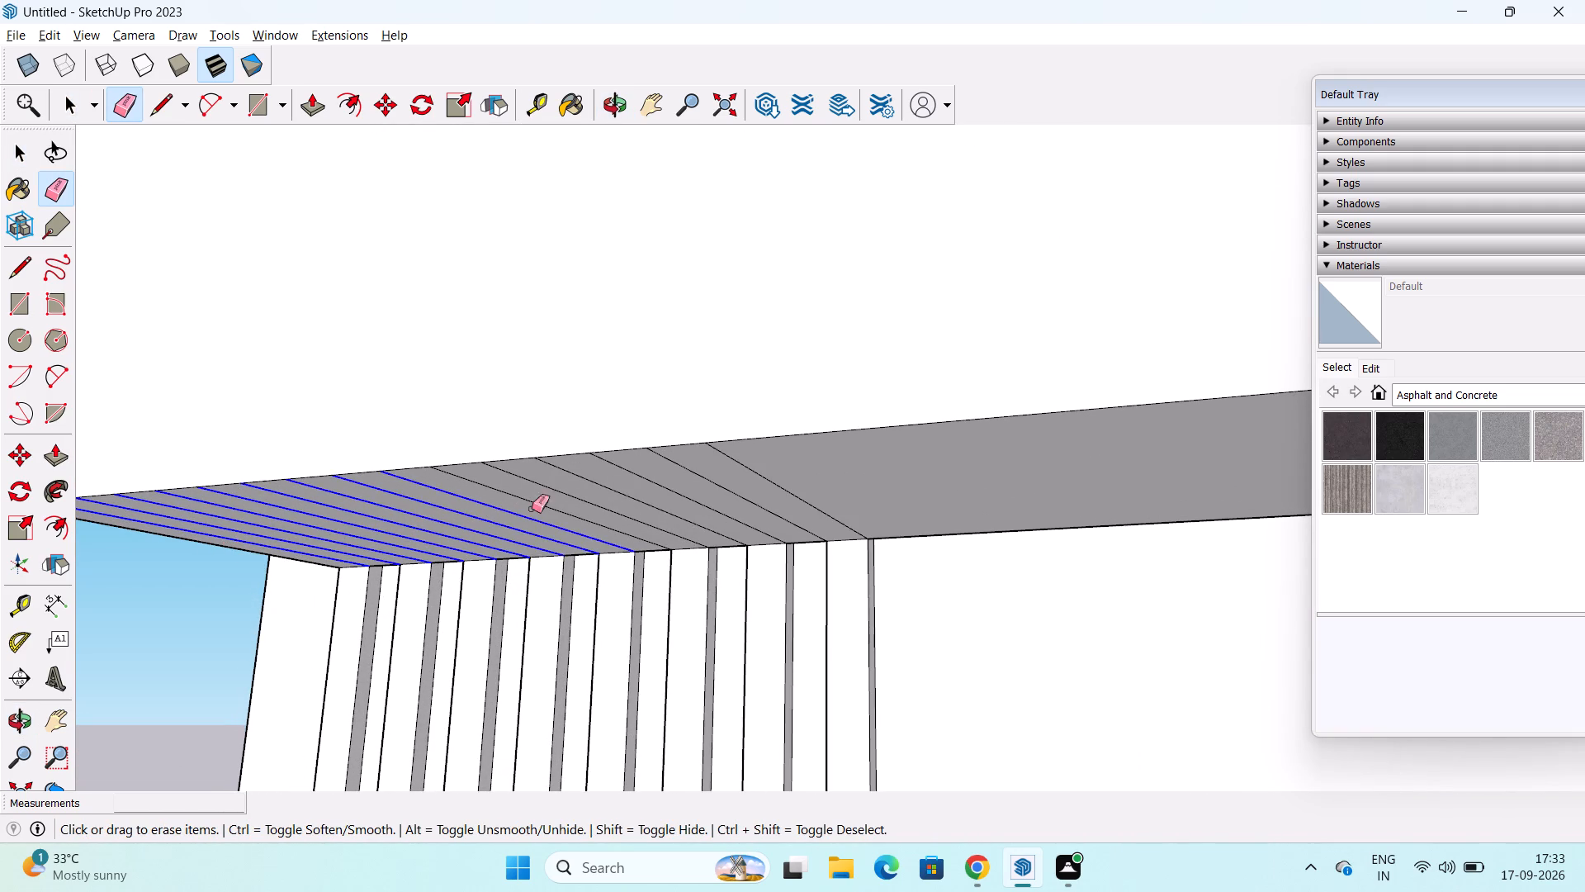
drag(532, 509, 776, 475)
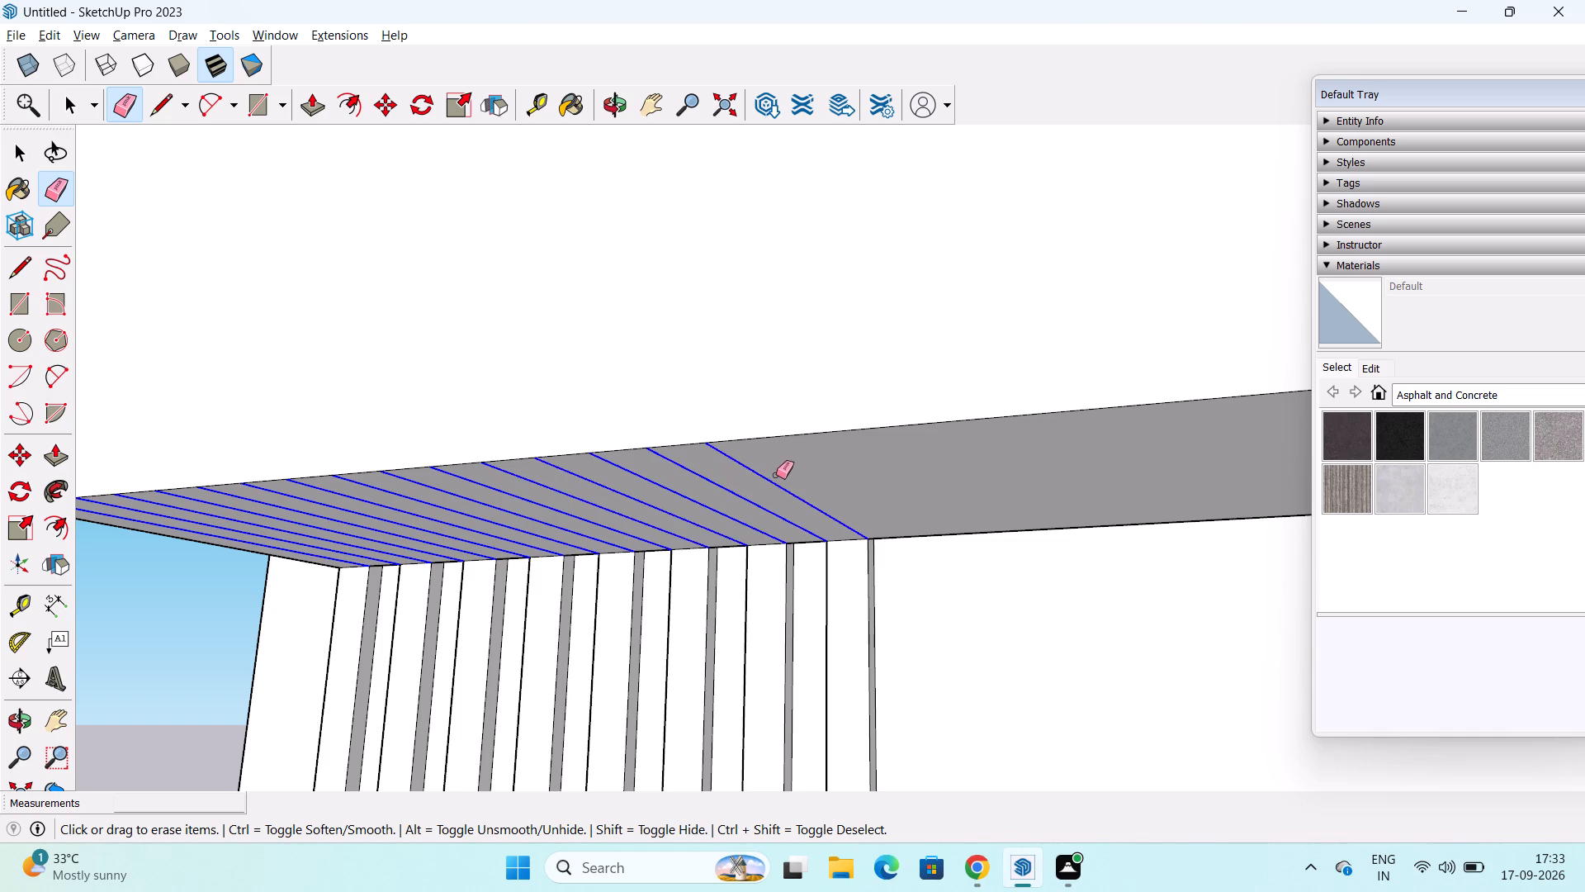
drag(776, 475, 781, 474)
key(space)
Examine the whole model, the cleaned horizontal unit from the front, and the joint between the central panels.
scroll(750, 529, down, 5)
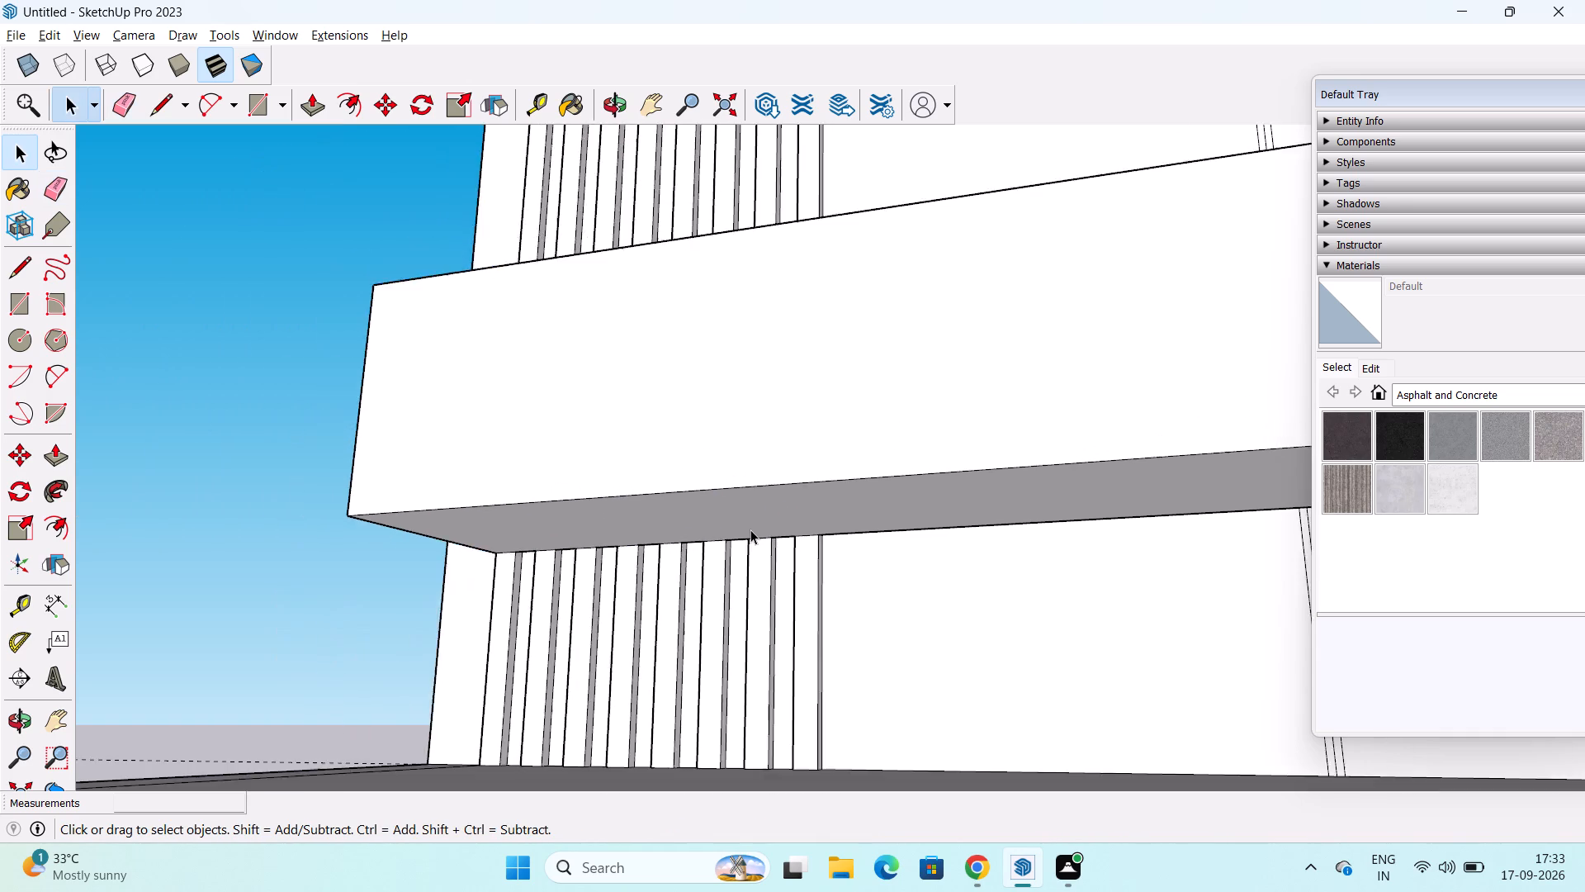
scroll(750, 529, down, 4)
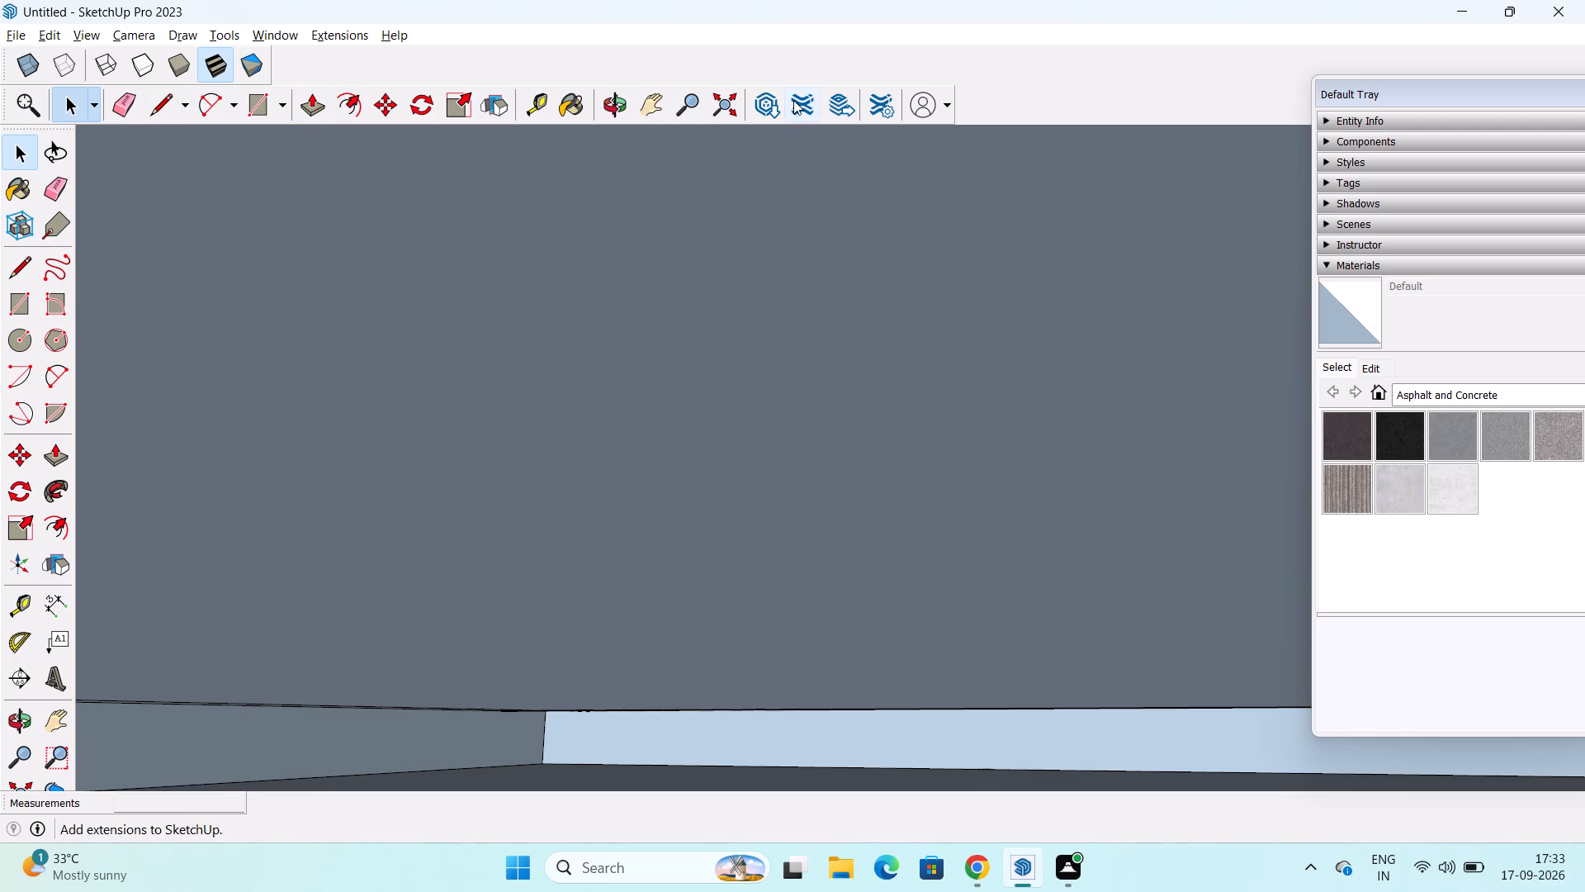
click(728, 105)
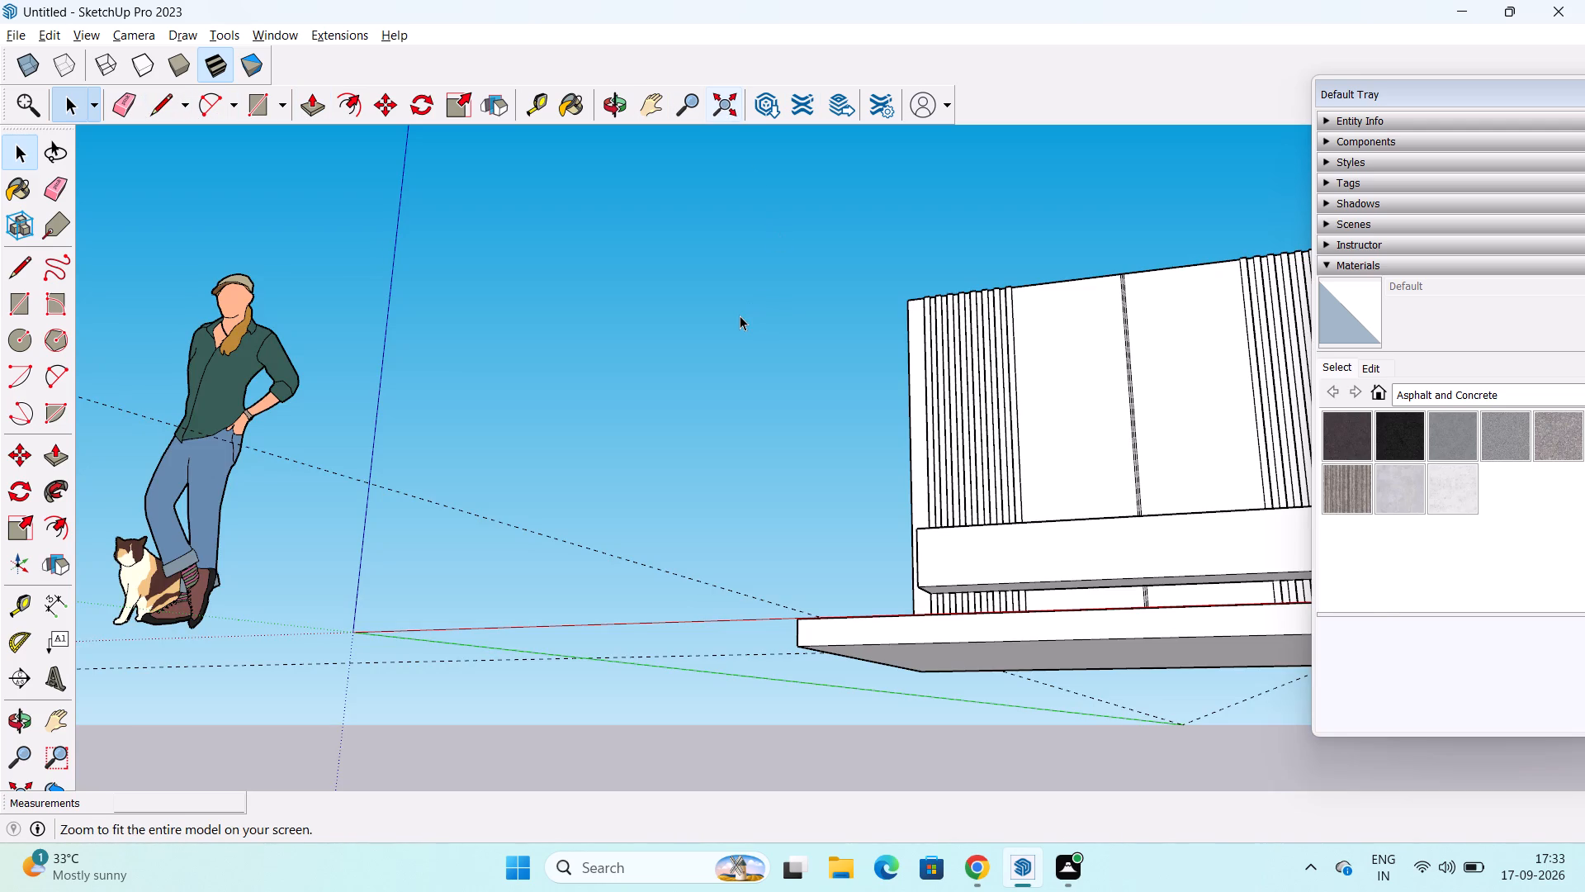
key(alt+Tab)
key(alt+Tab)
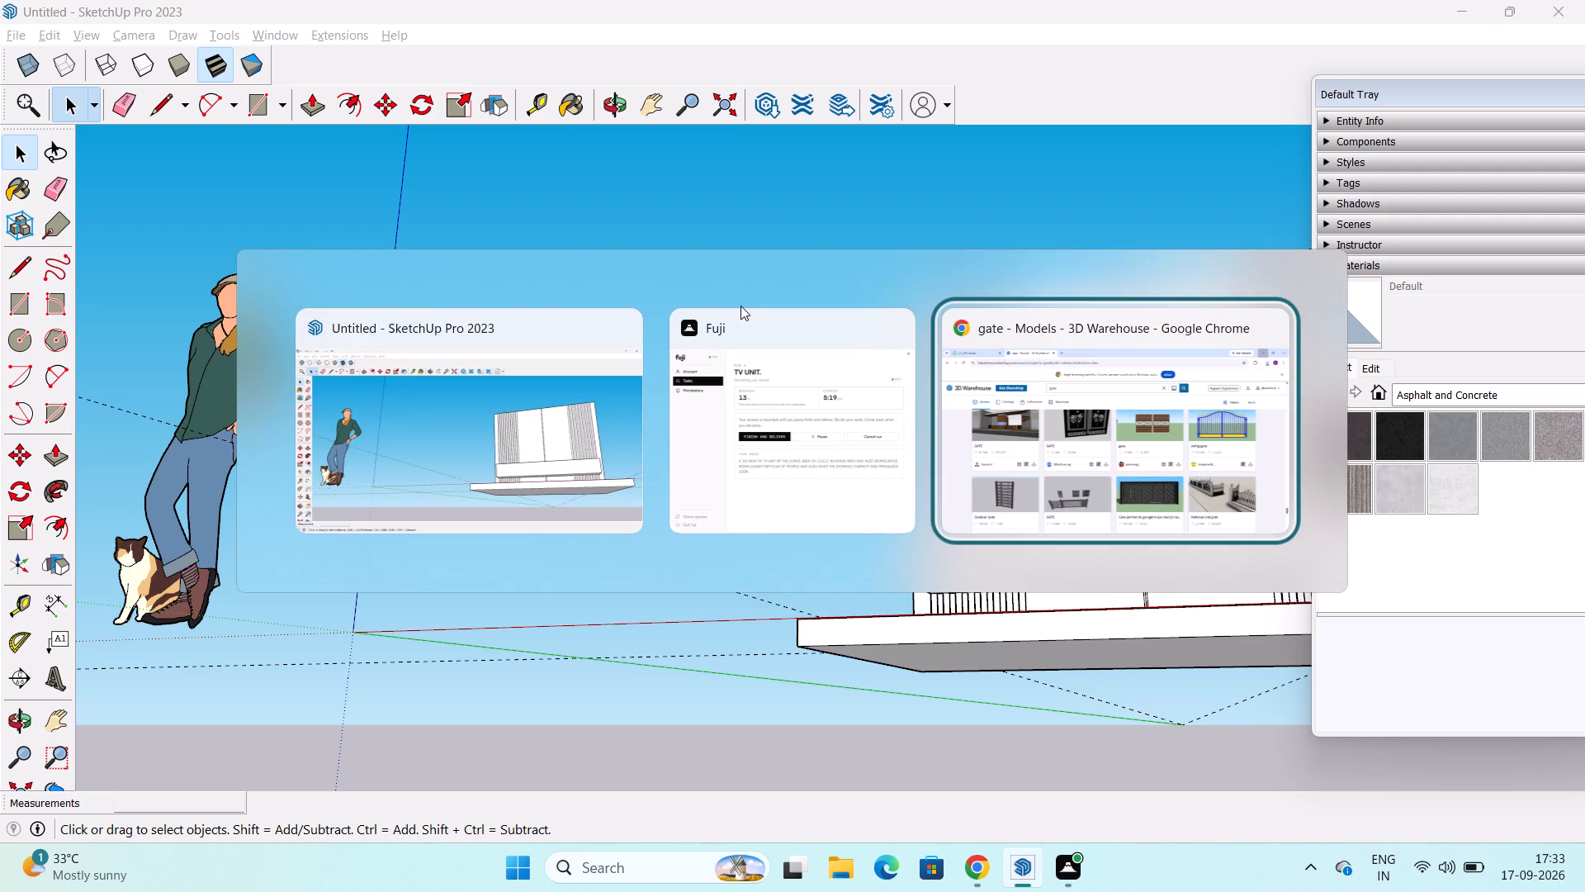
key(alt+Tab)
middle_drag(939, 429, 986, 633)
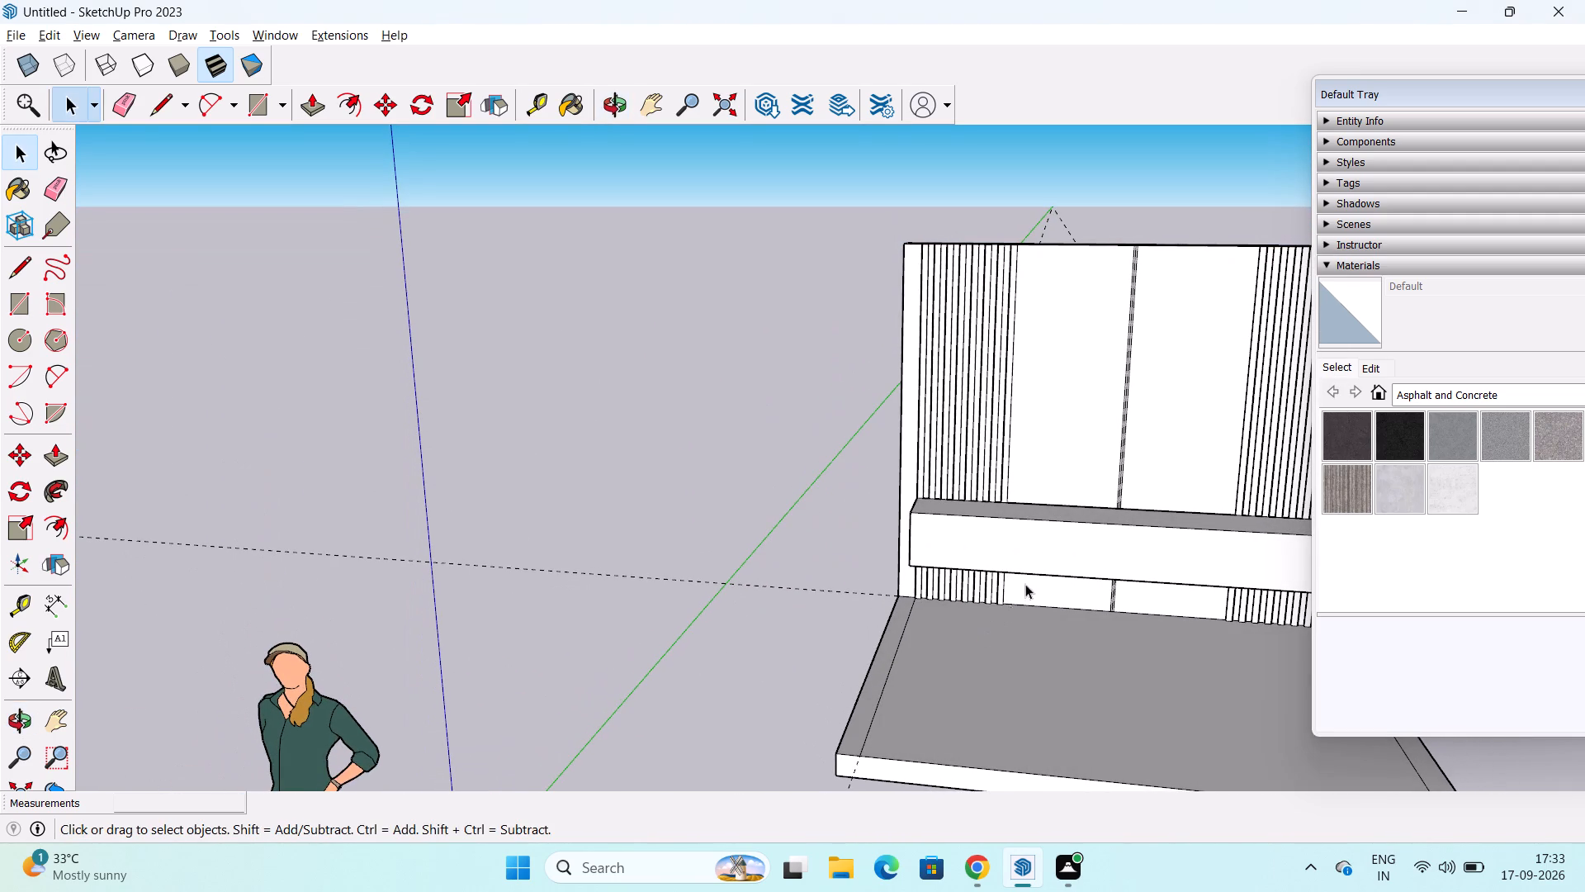
shift+middle_drag(1030, 550, 656, 541)
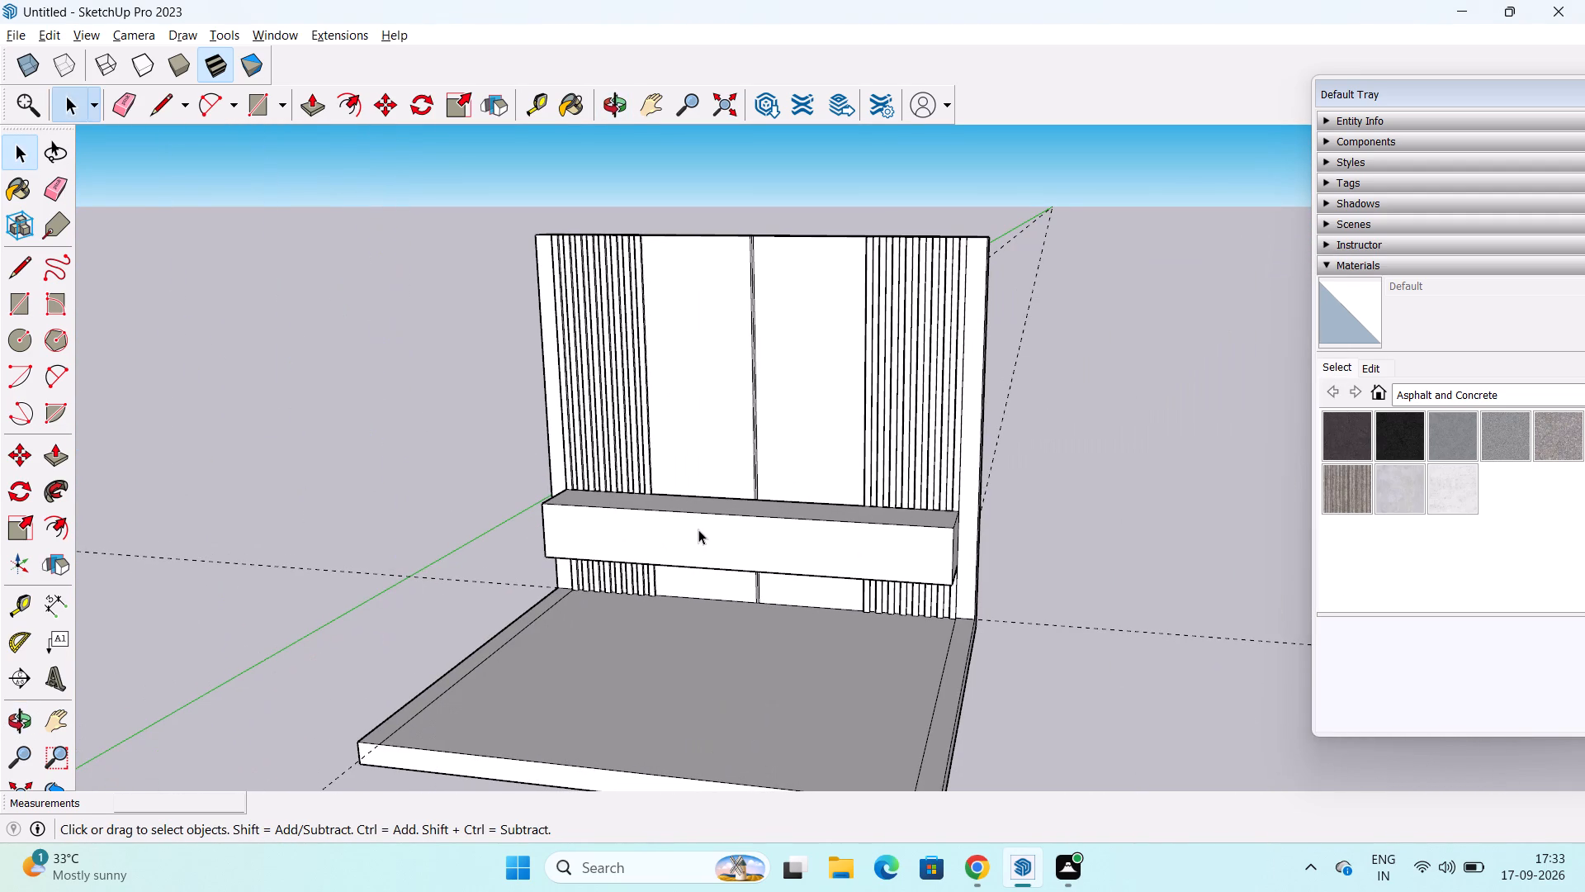
scroll(700, 529, up, 6)
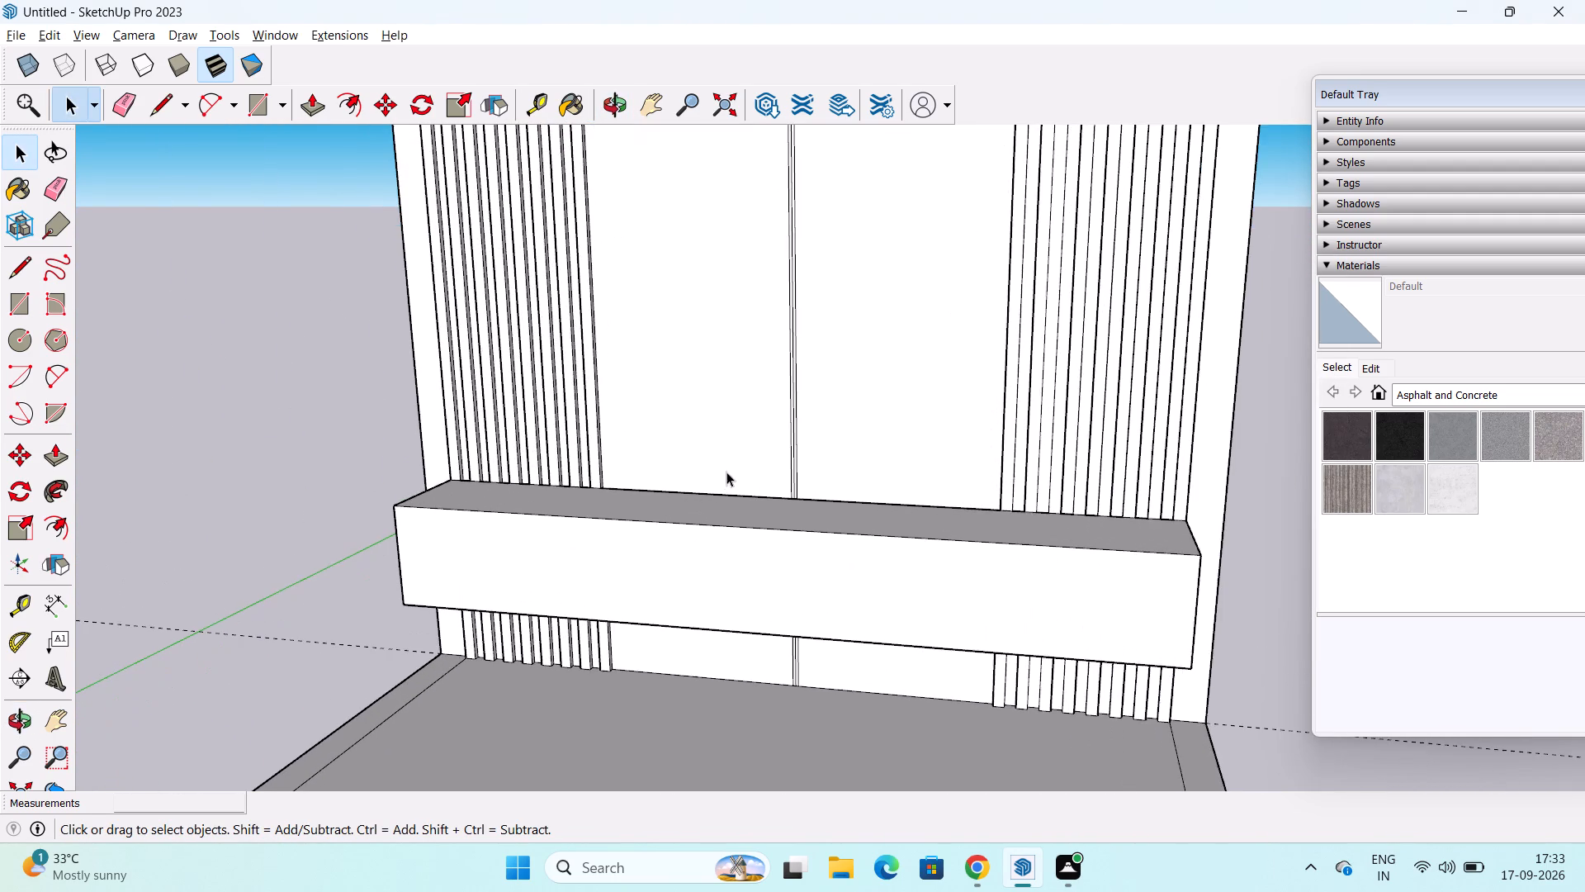
middle_drag(728, 469, 806, 464)
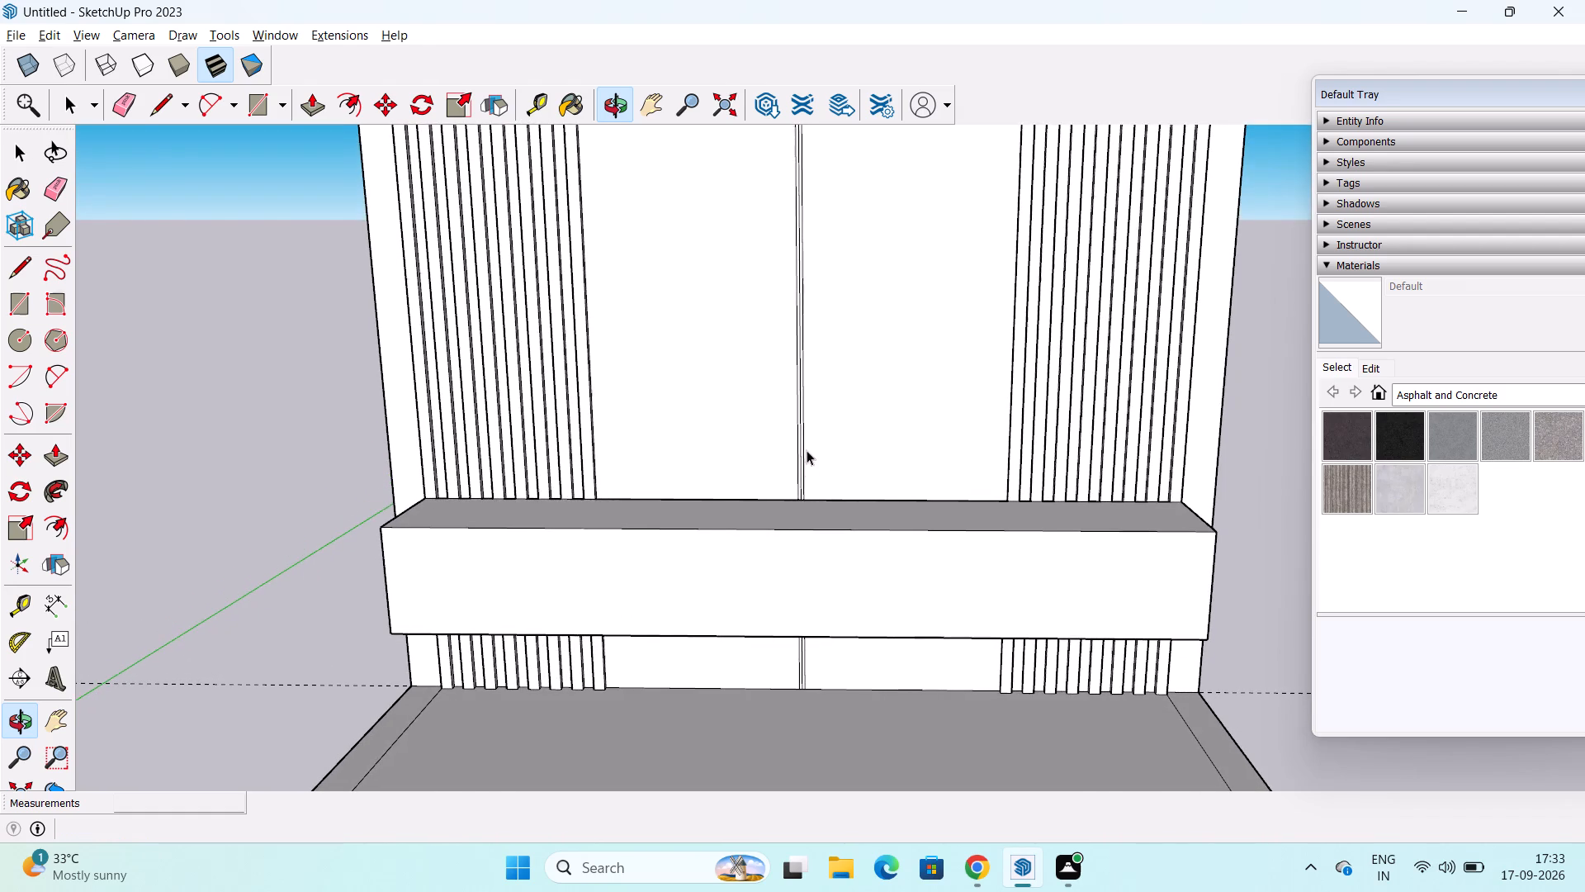
scroll(802, 420, up, 12)
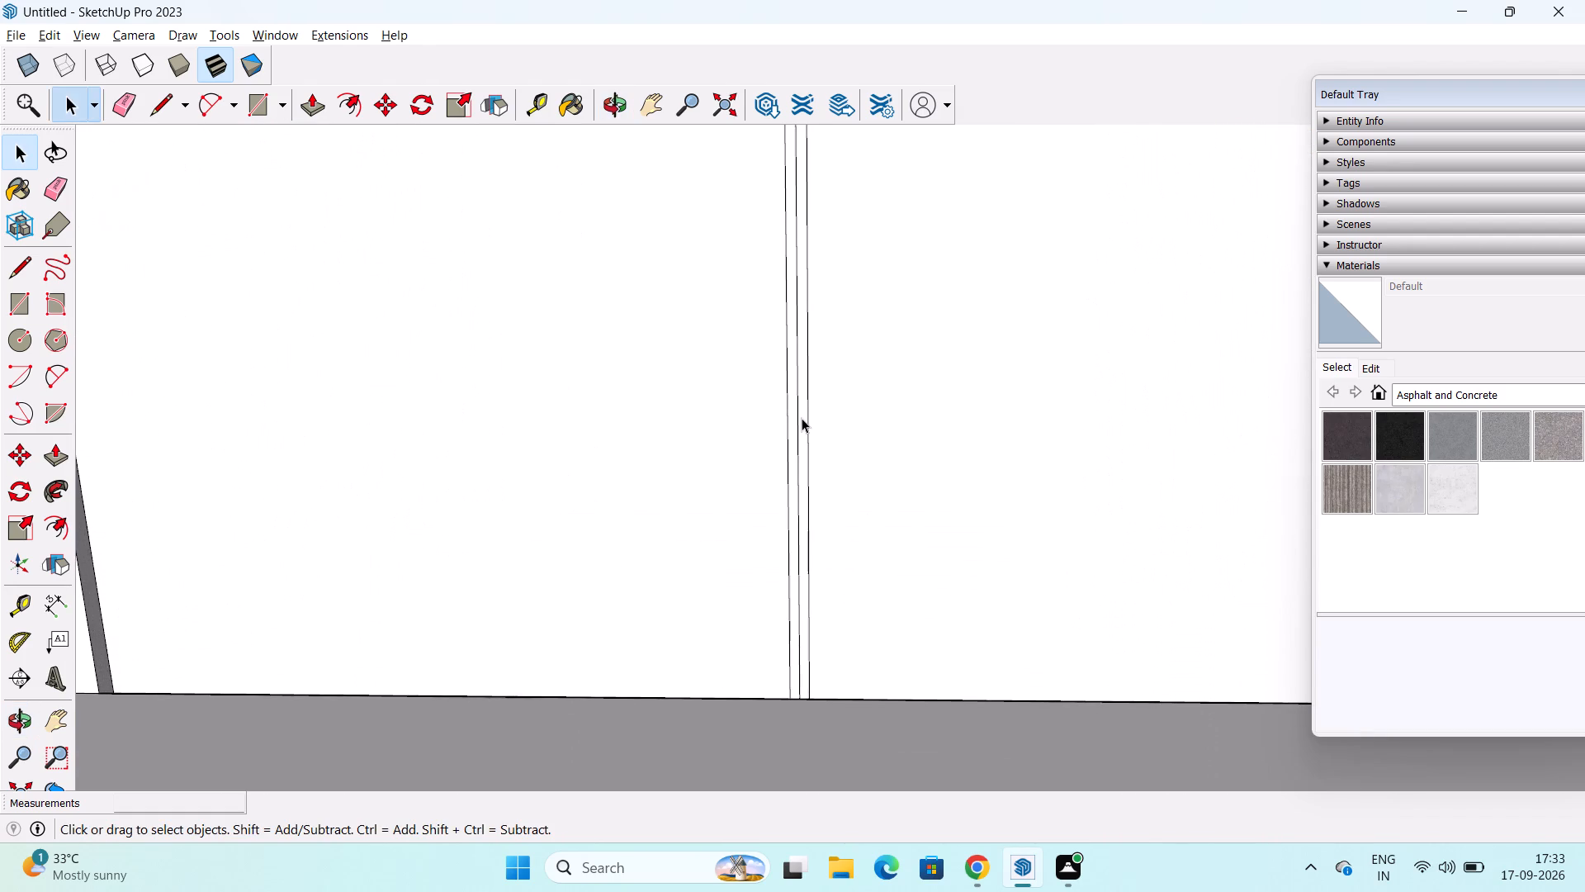
scroll(802, 418, down, 11)
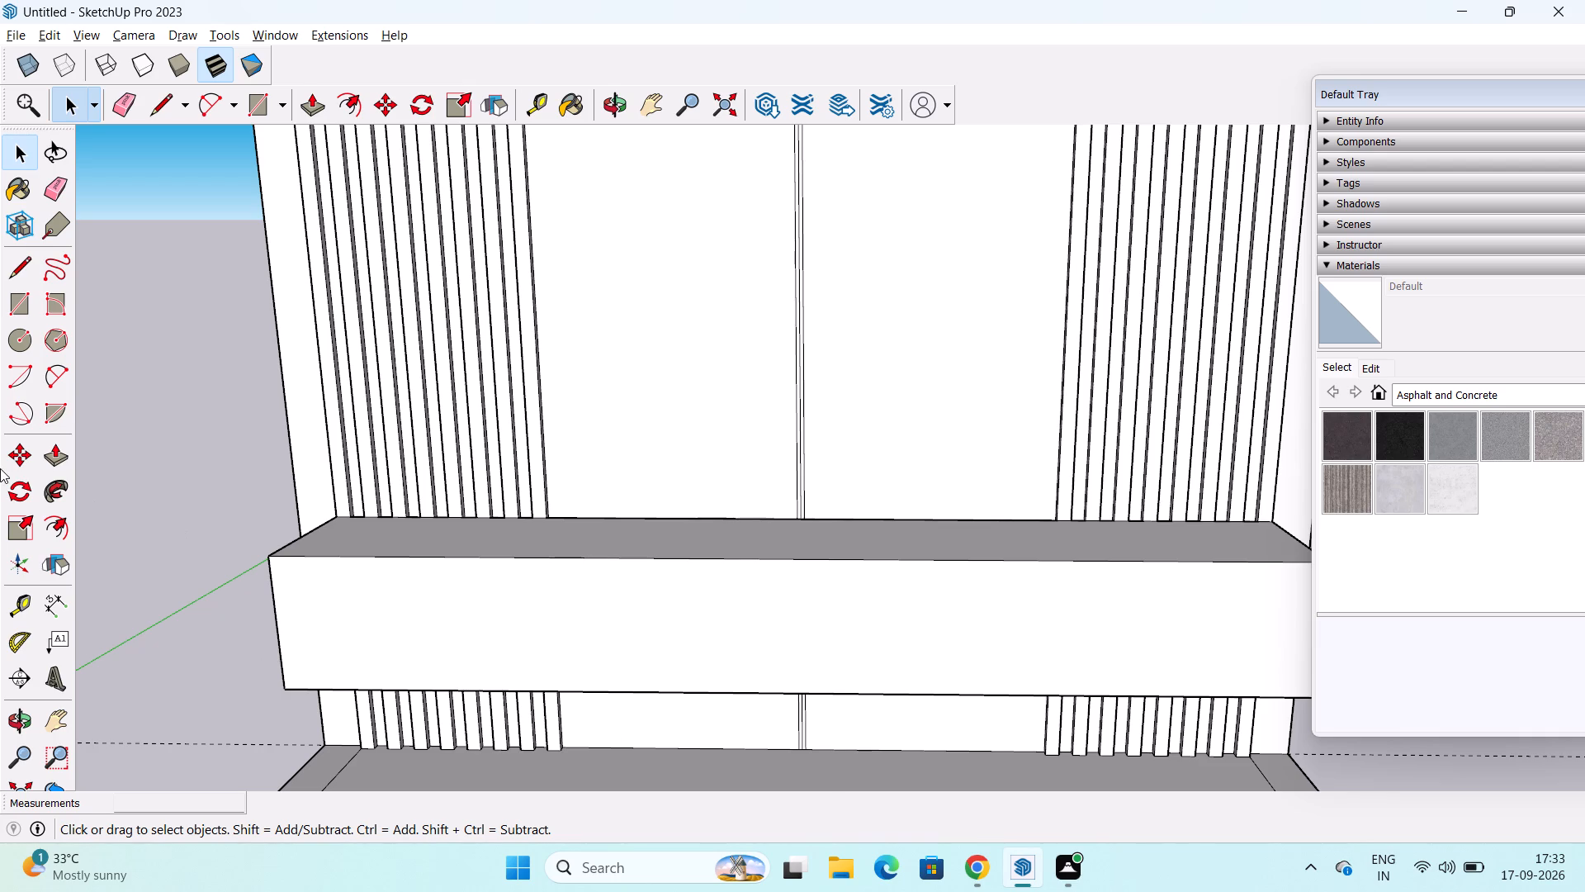
Copy the top front edge of the horizontal unit 2" down onto its front face.
click(371, 557)
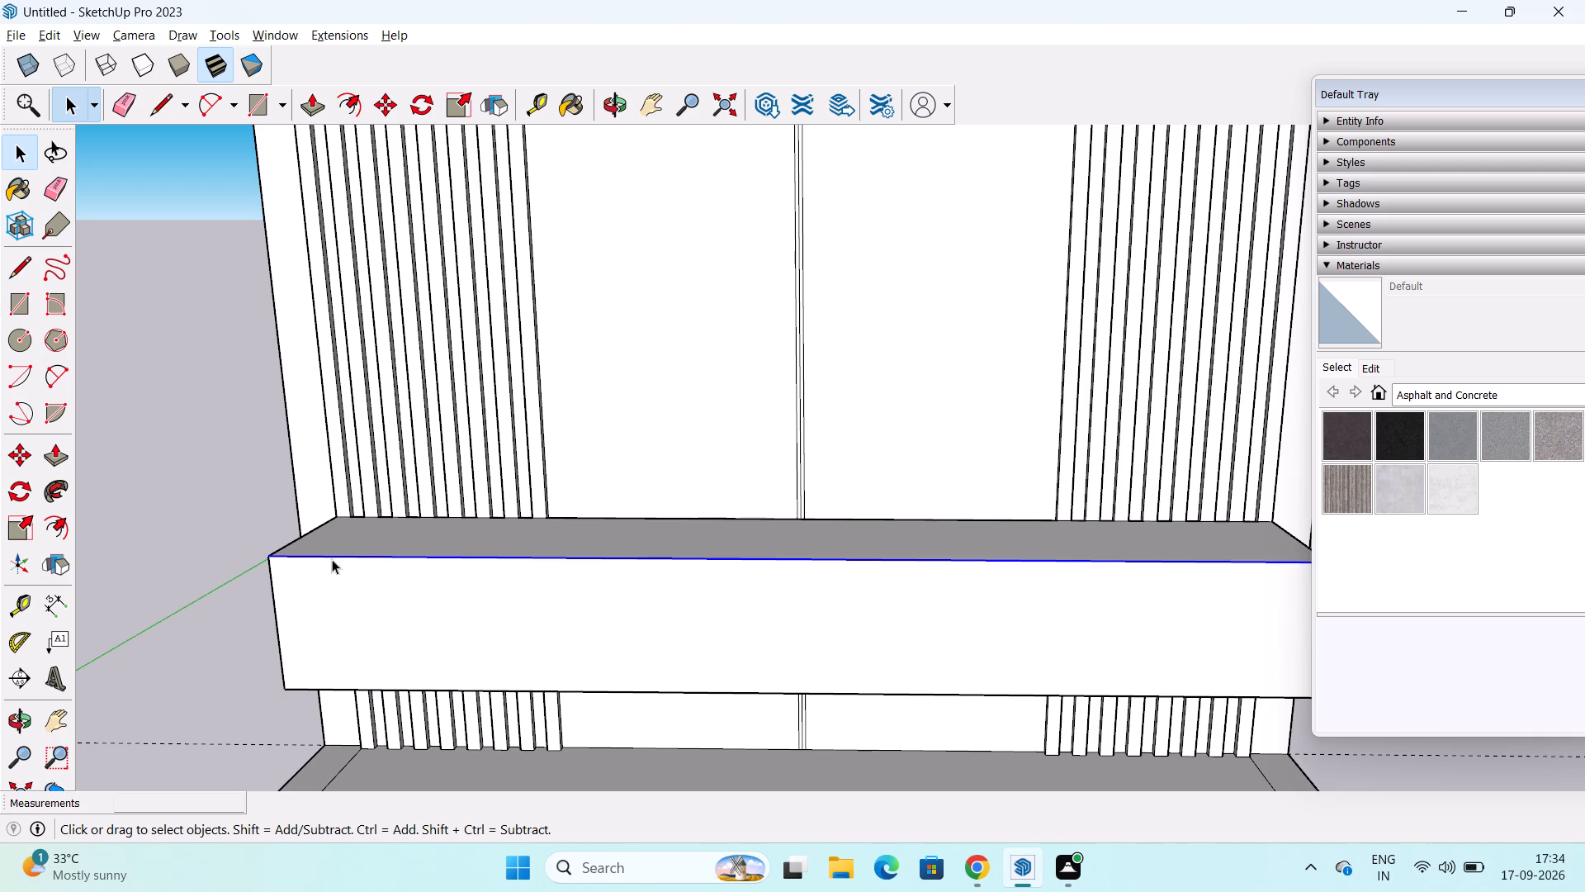
key(m)
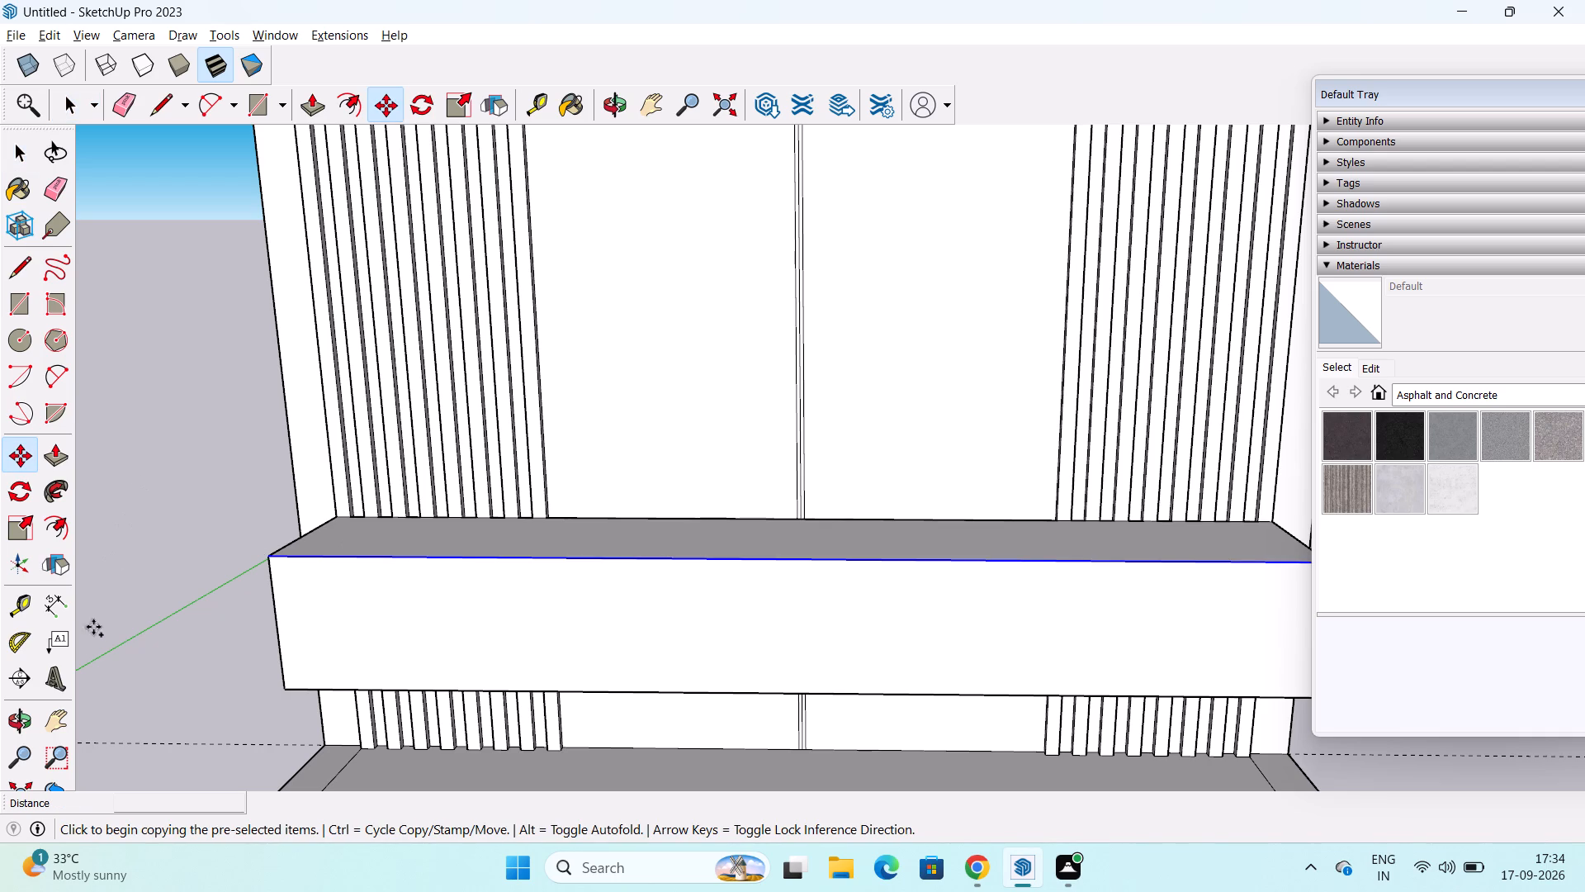
click(271, 557)
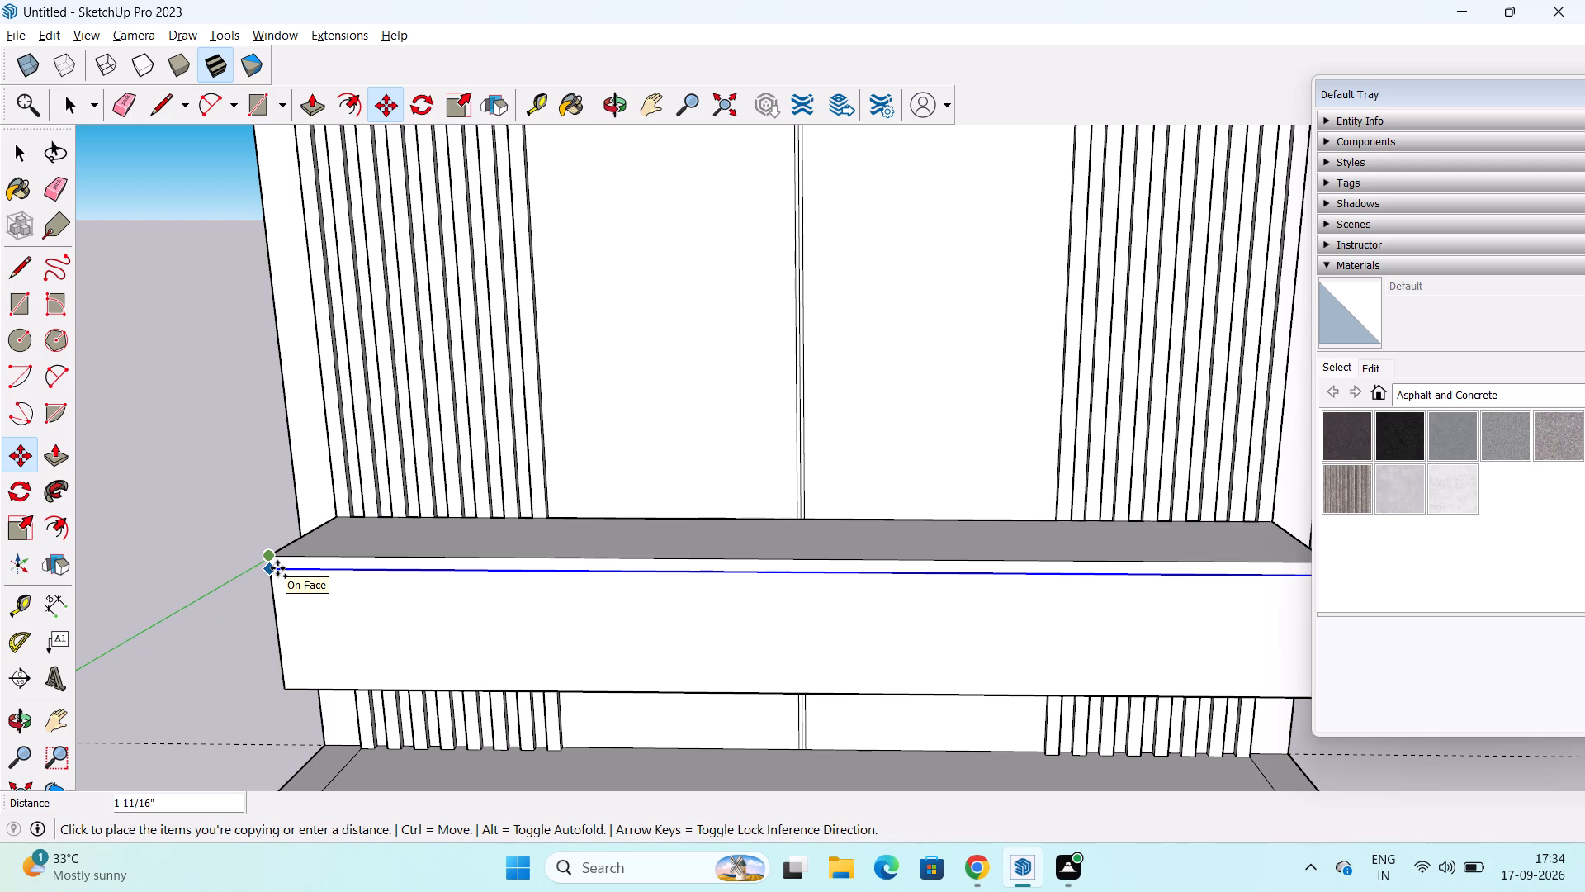
text(2")
key(Return)
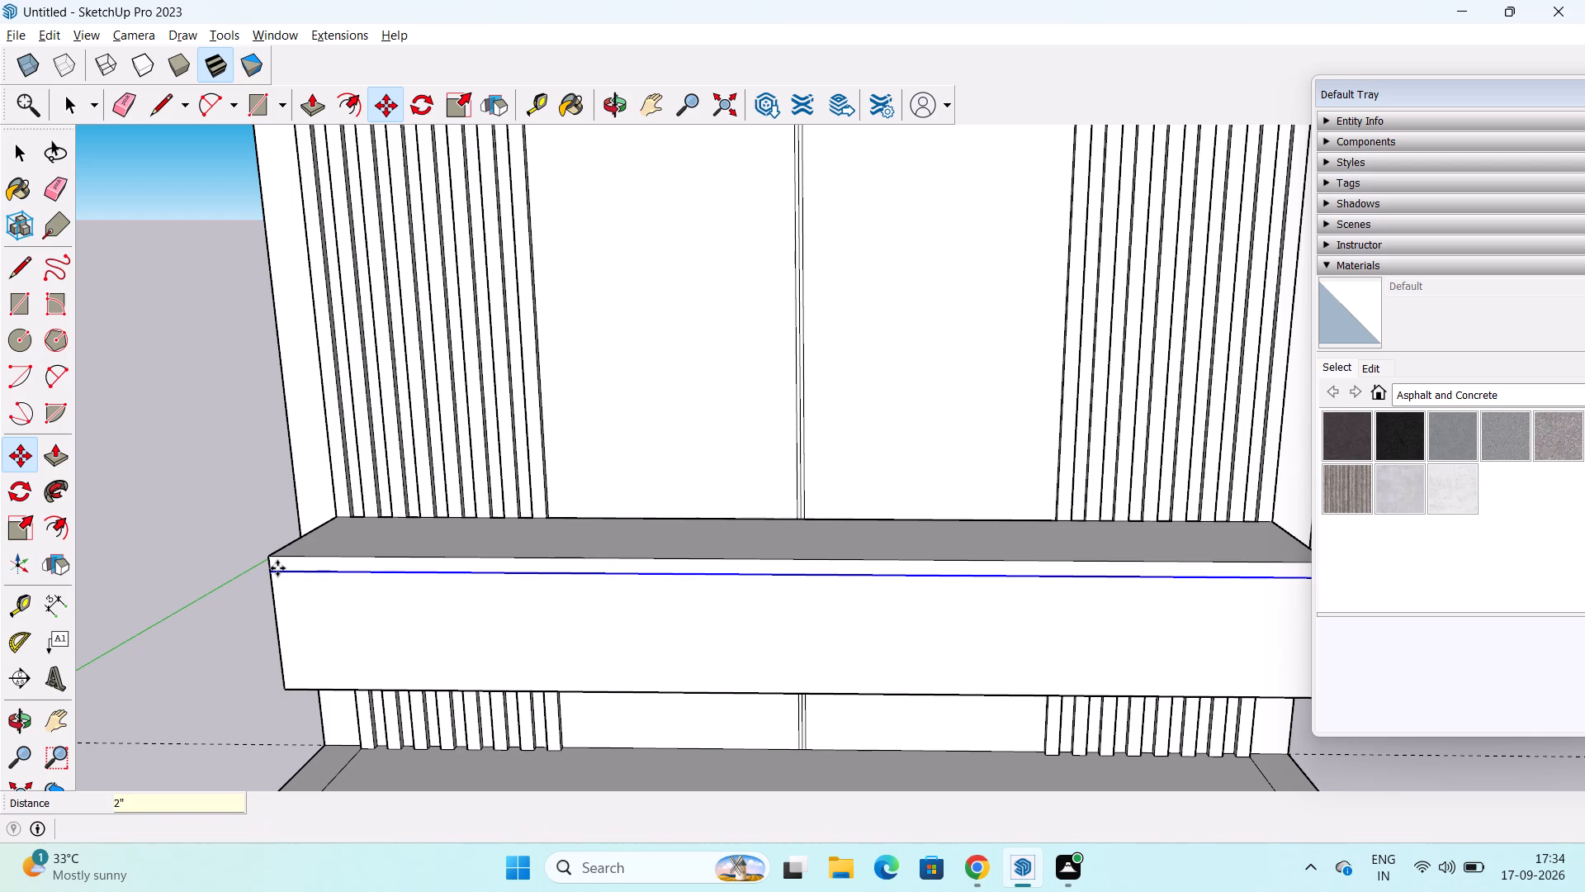
middle_drag(242, 593, 258, 594)
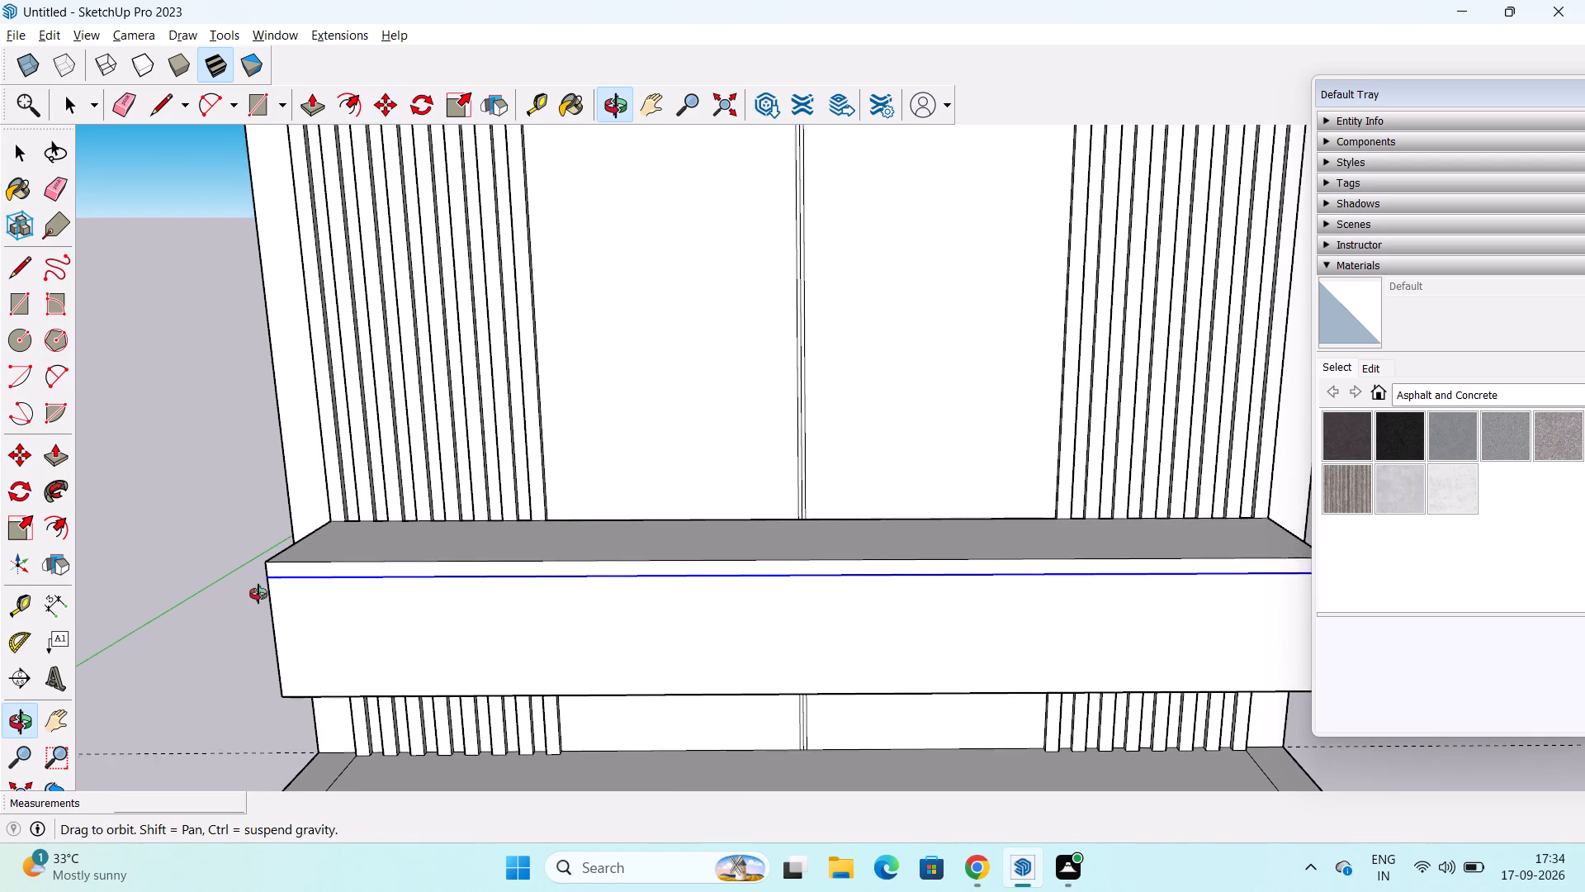
middle_drag(258, 594, 608, 584)
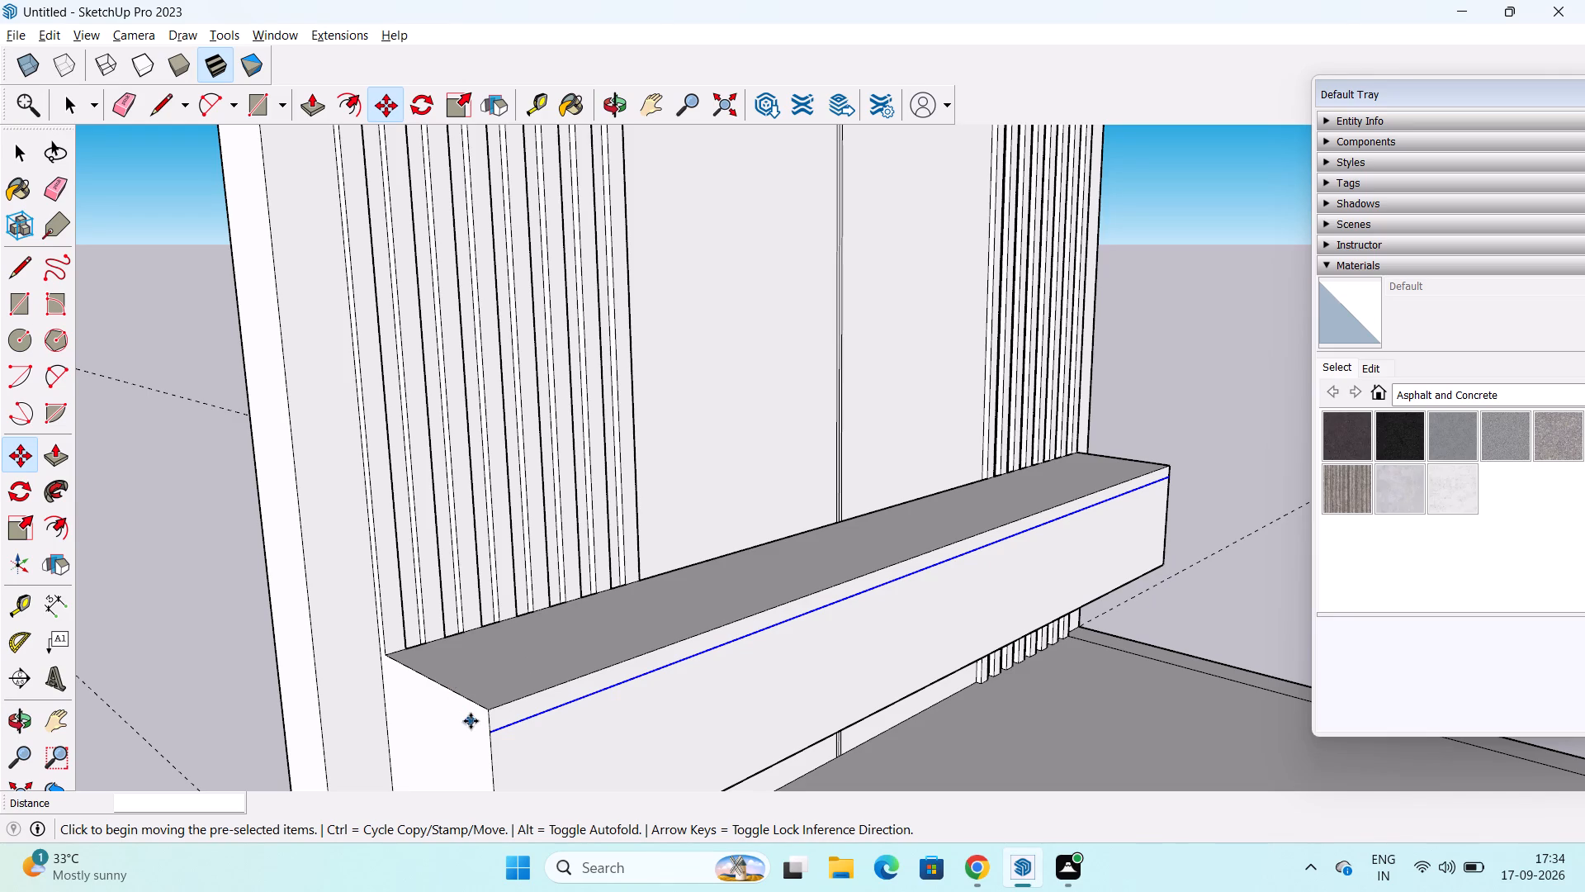
Copy the top edge of the horizontal unit's left end 2" down onto that end face.
key(space)
click(468, 697)
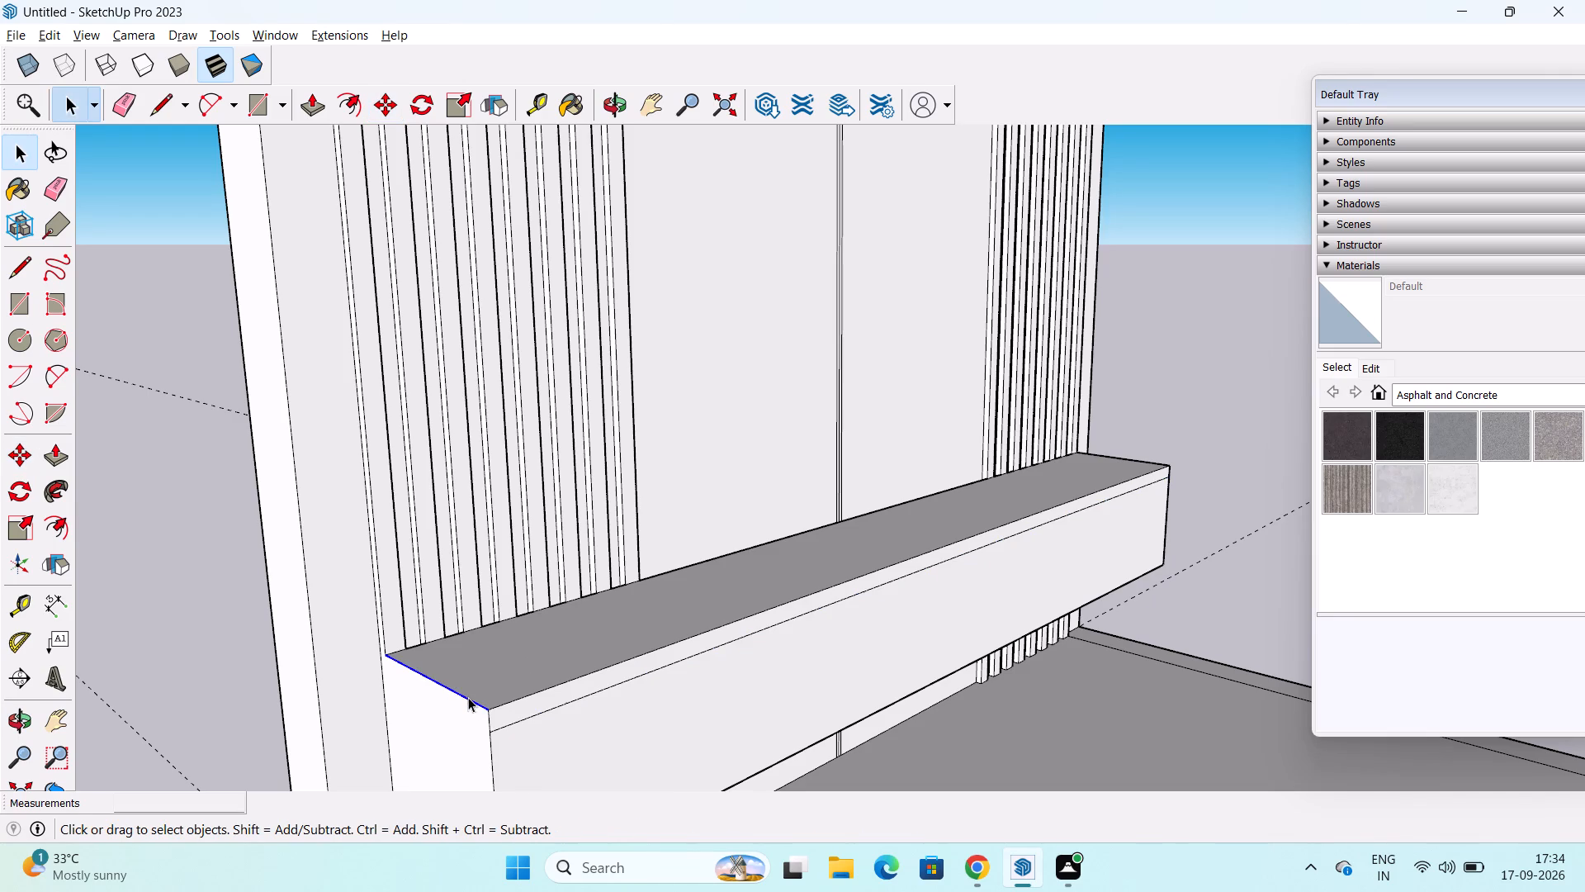
key(m)
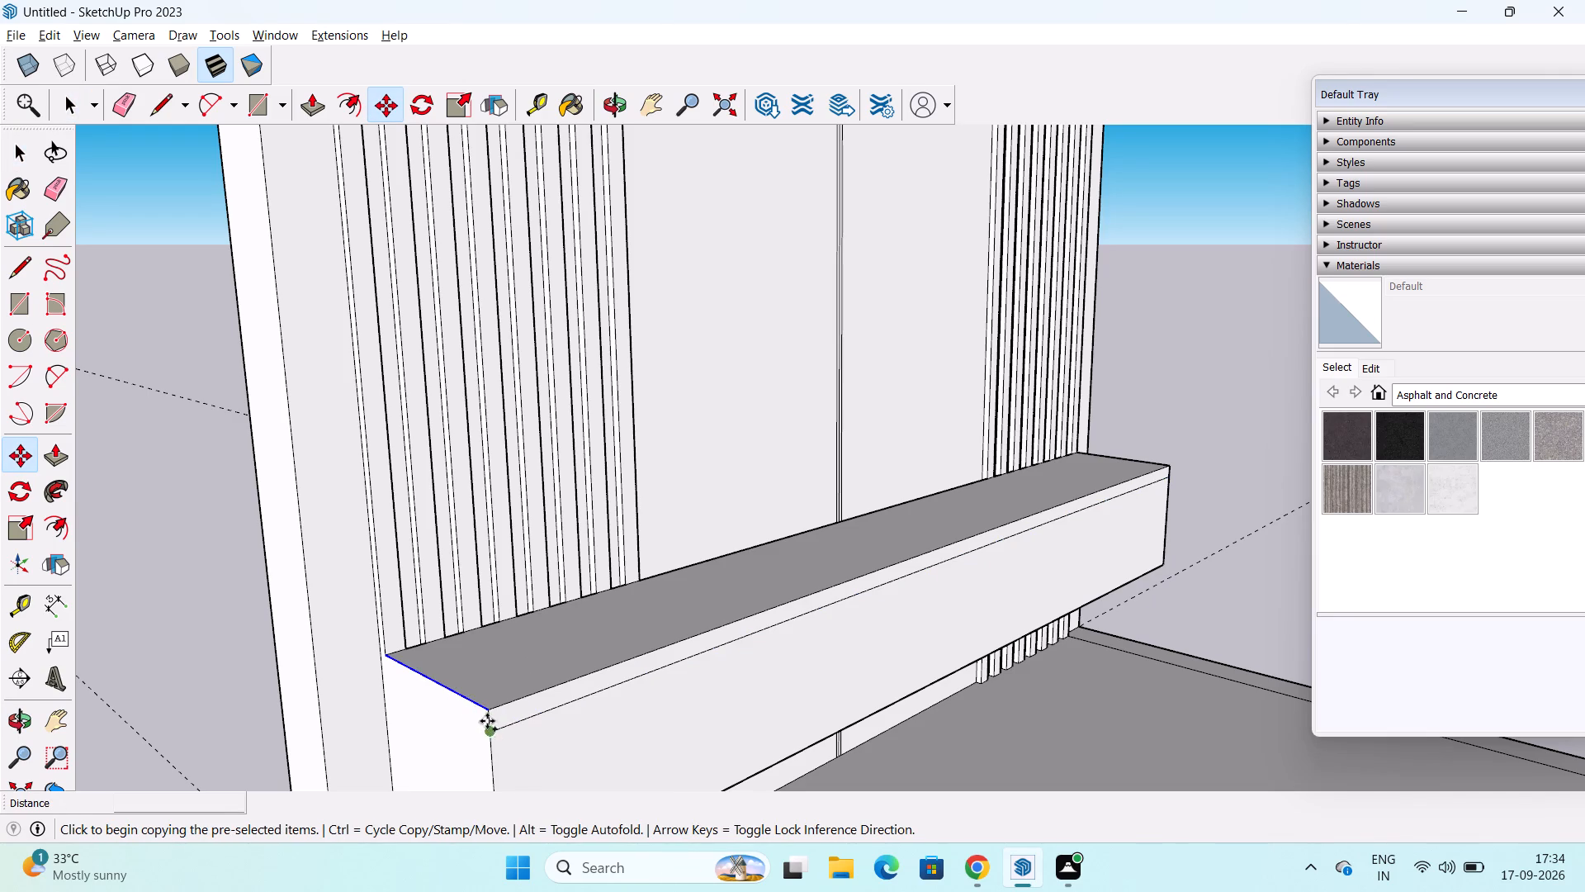
click(487, 709)
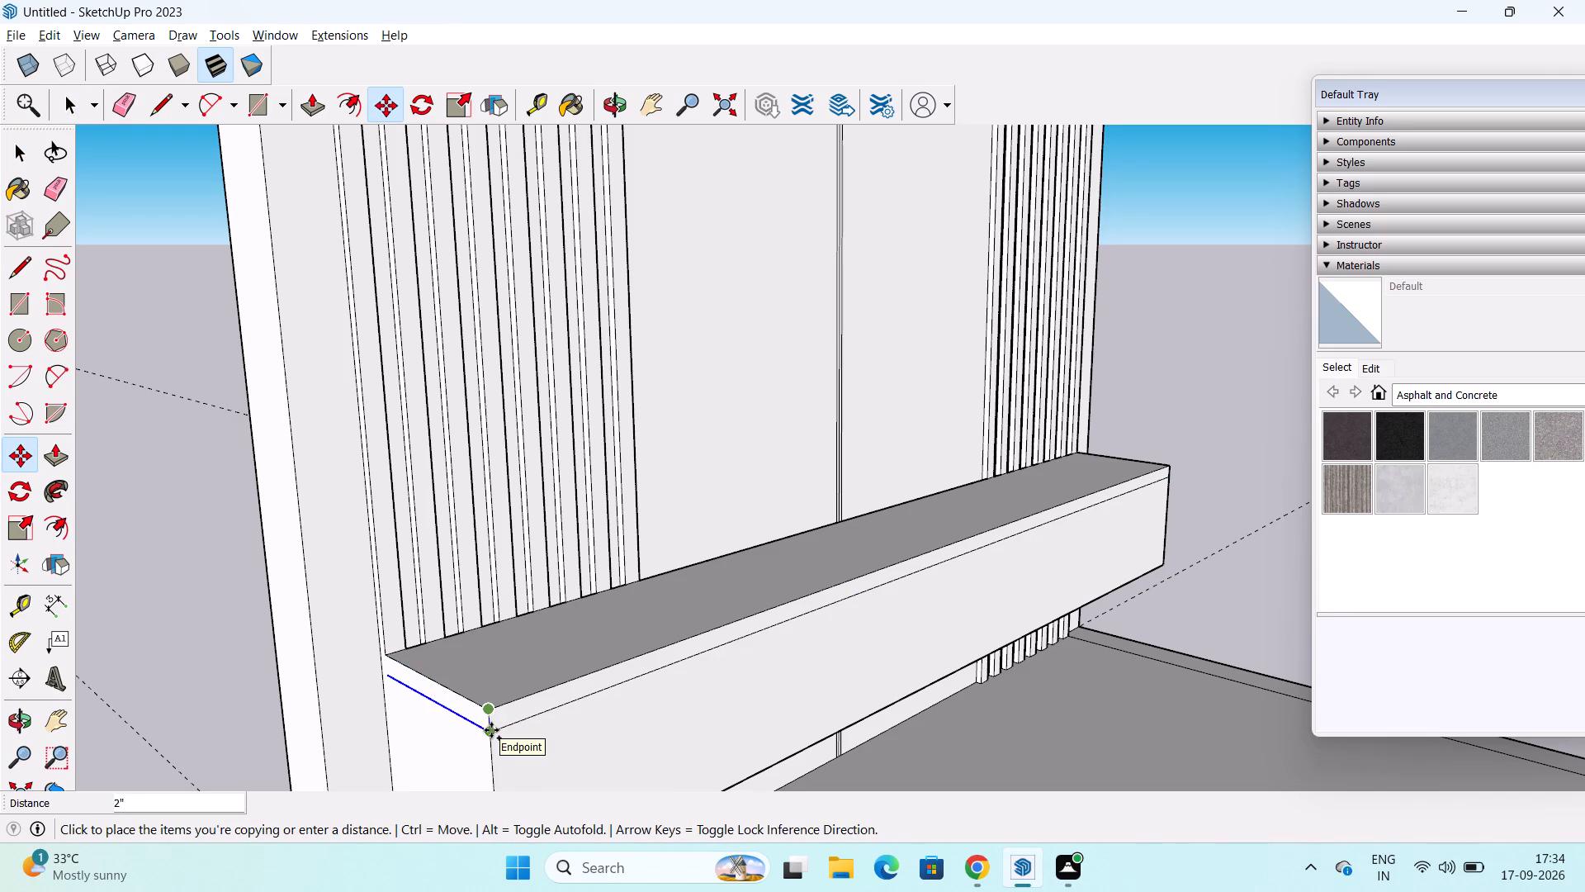
click(491, 730)
Copy the top edge of the horizontal unit's right end 2" down, in line with the front band line.
scroll(603, 701, down, 2)
scroll(907, 654, down, 1)
middle_drag(973, 641, 944, 664)
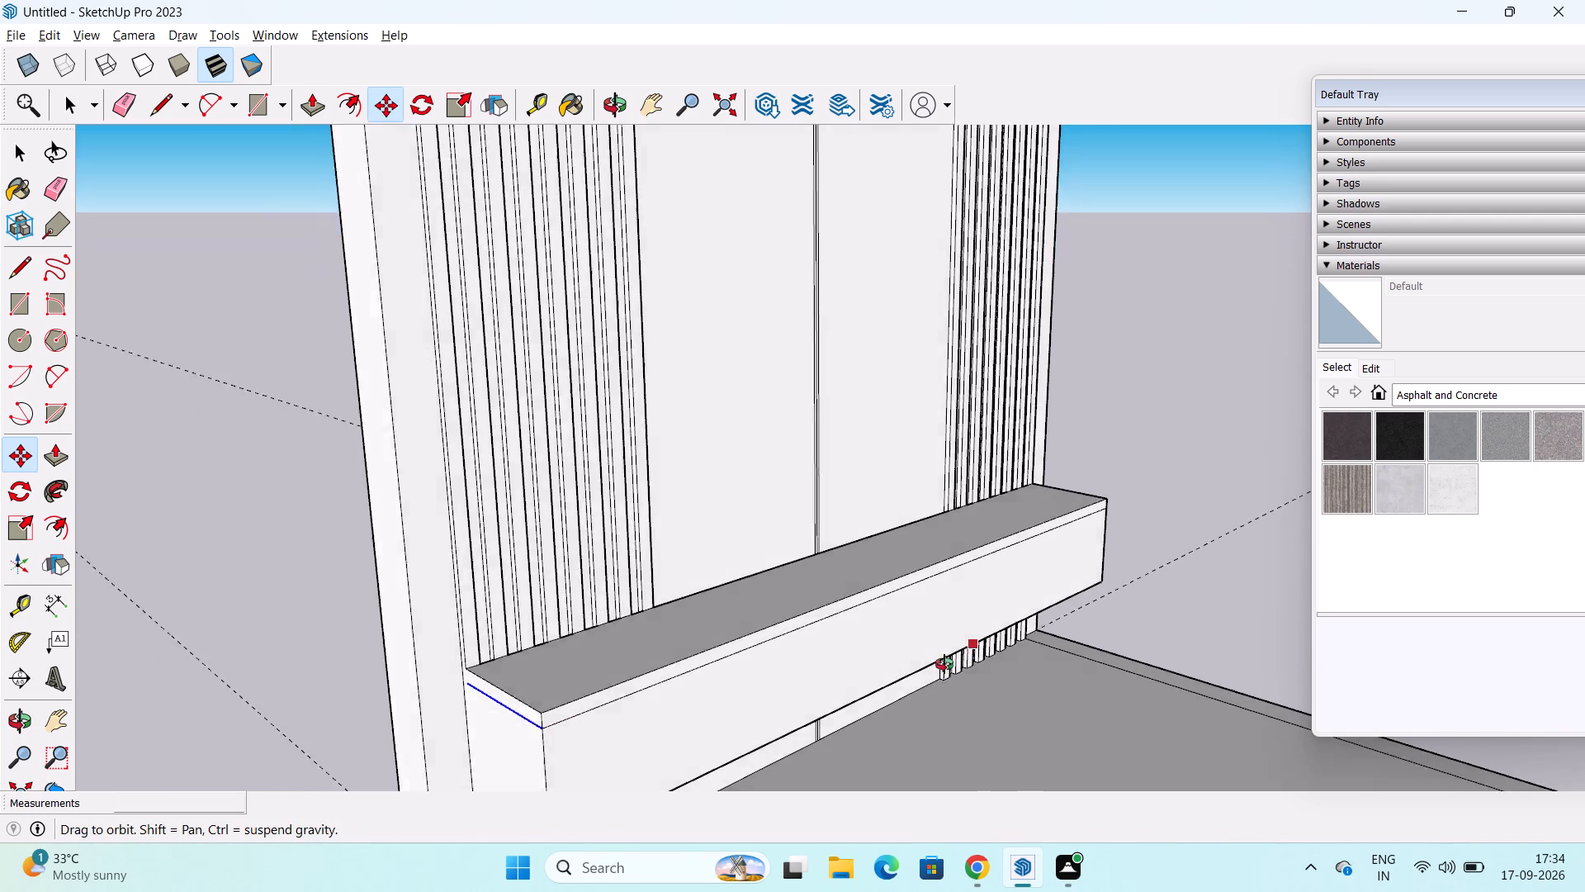
middle_drag(944, 664, 380, 681)
middle_drag(934, 654, 708, 674)
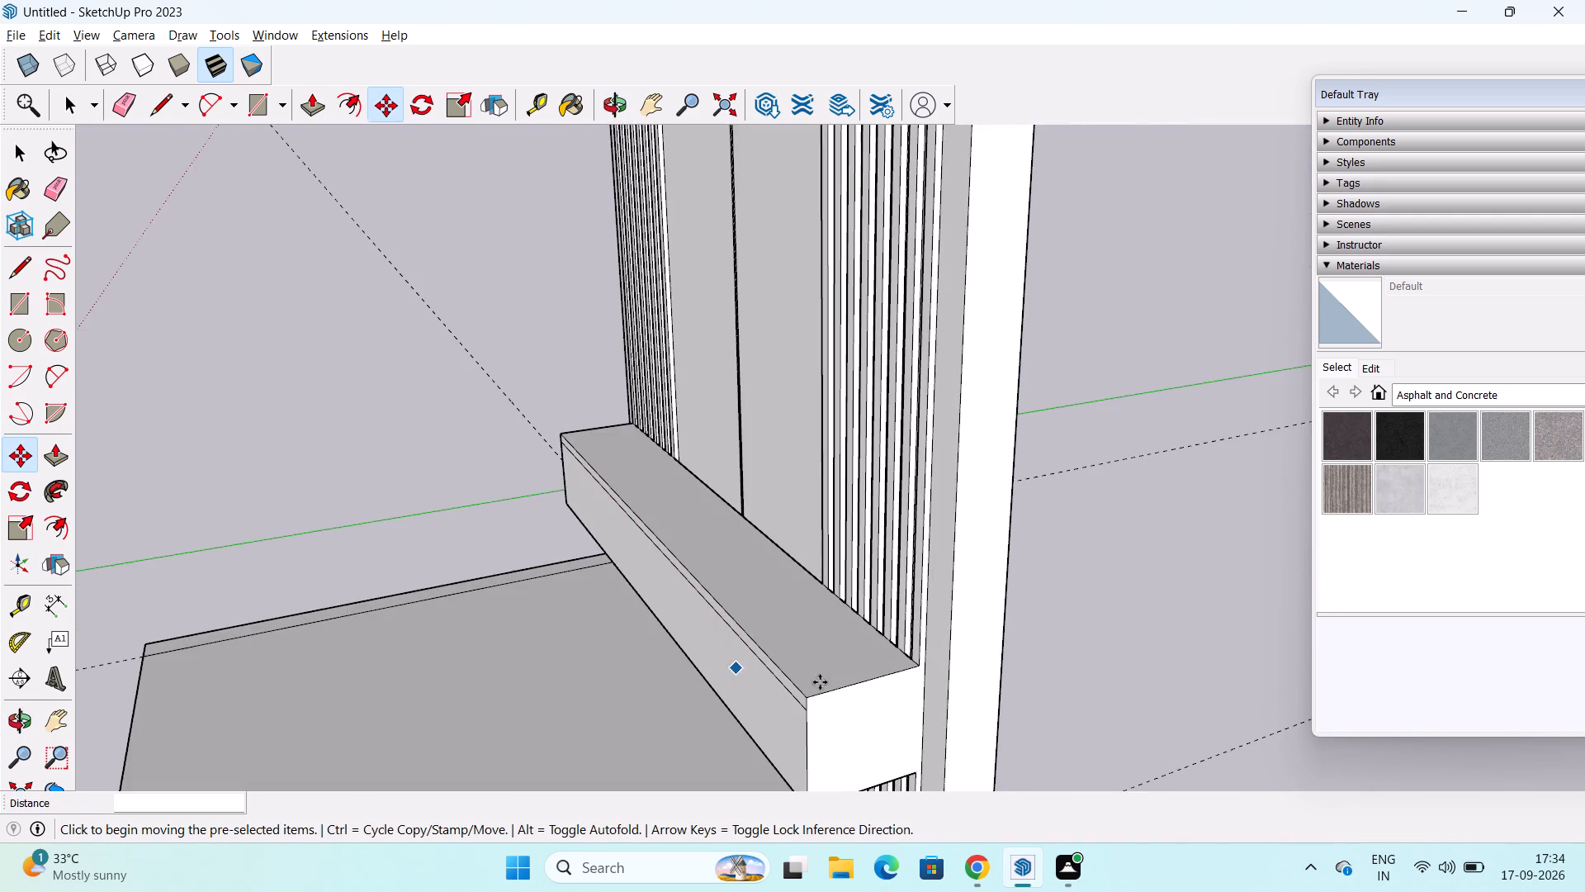
scroll(889, 700, up, 5)
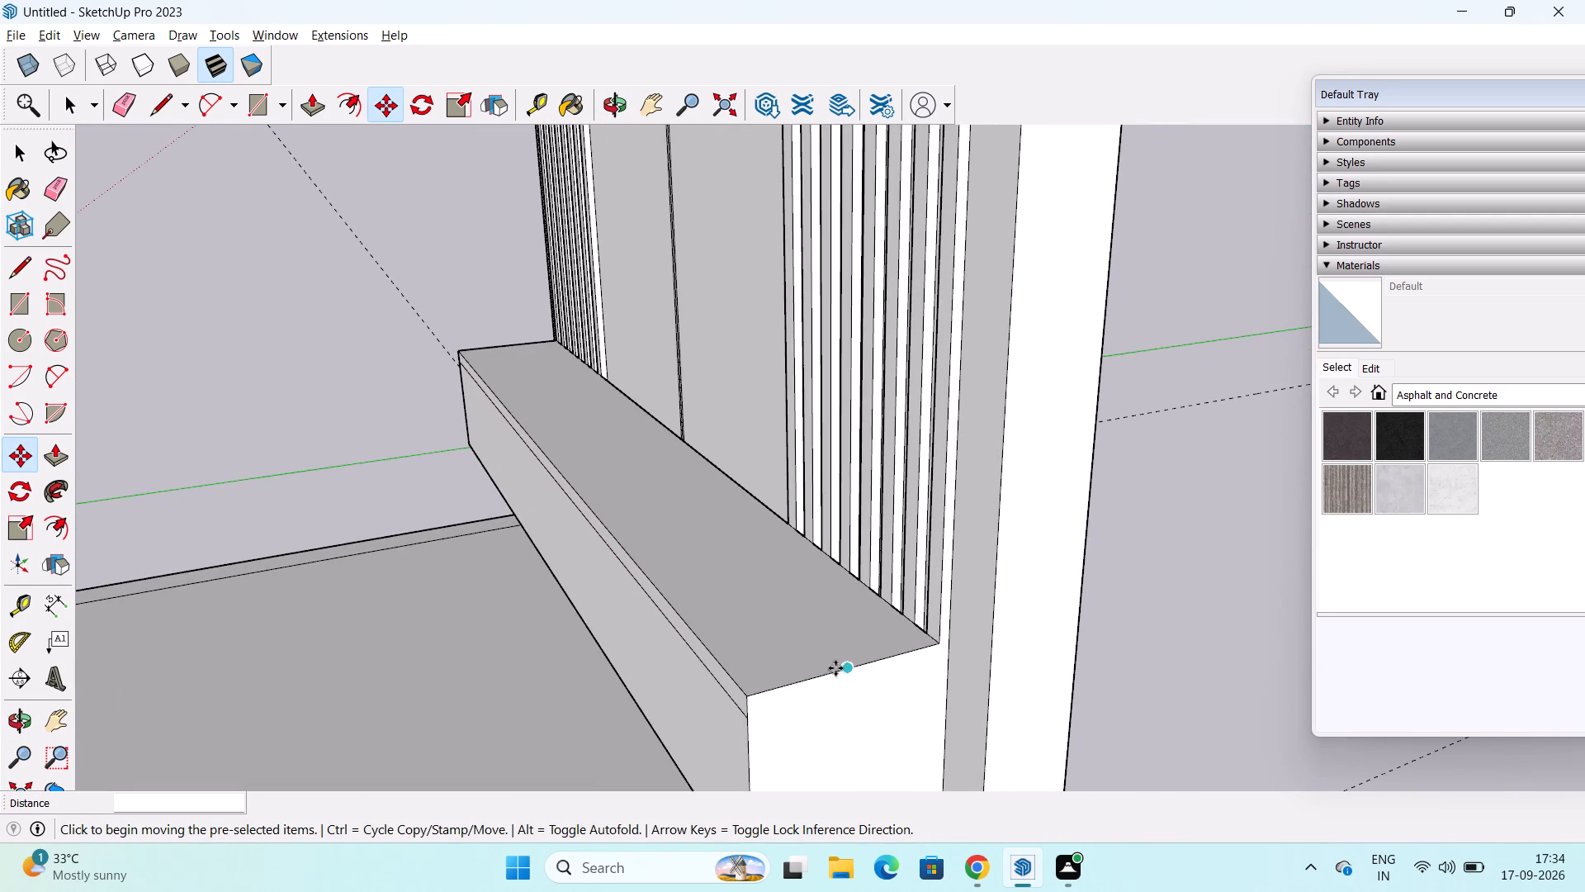
key(space)
click(828, 674)
key(m)
click(744, 698)
click(750, 716)
key(space)
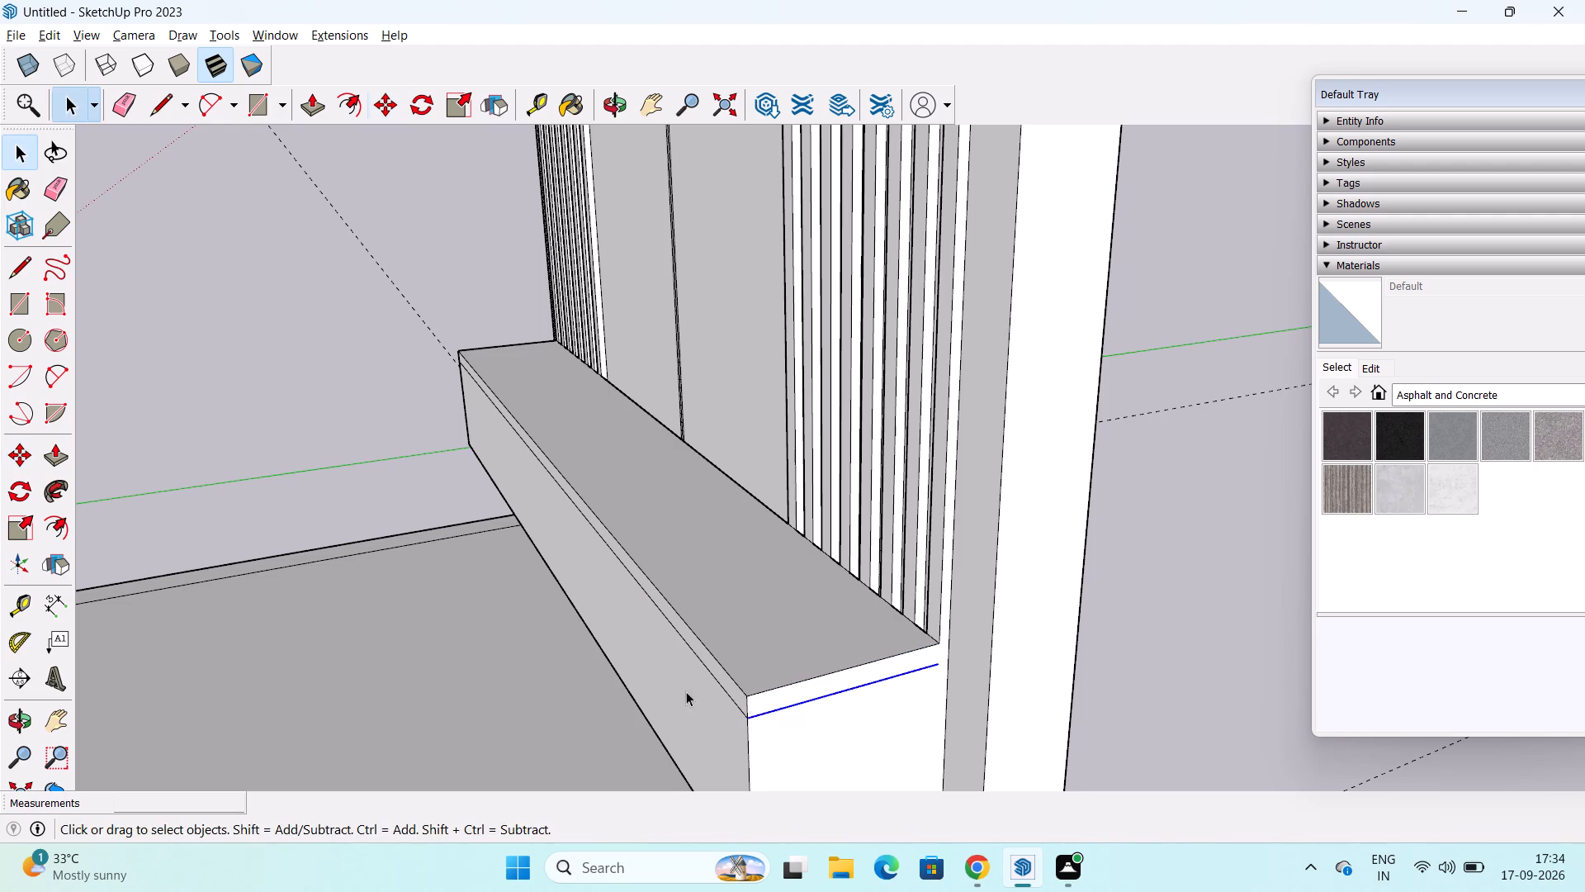
Draw a 1" line extending the right end's band line back to the rear edge of the end face.
click(168, 106)
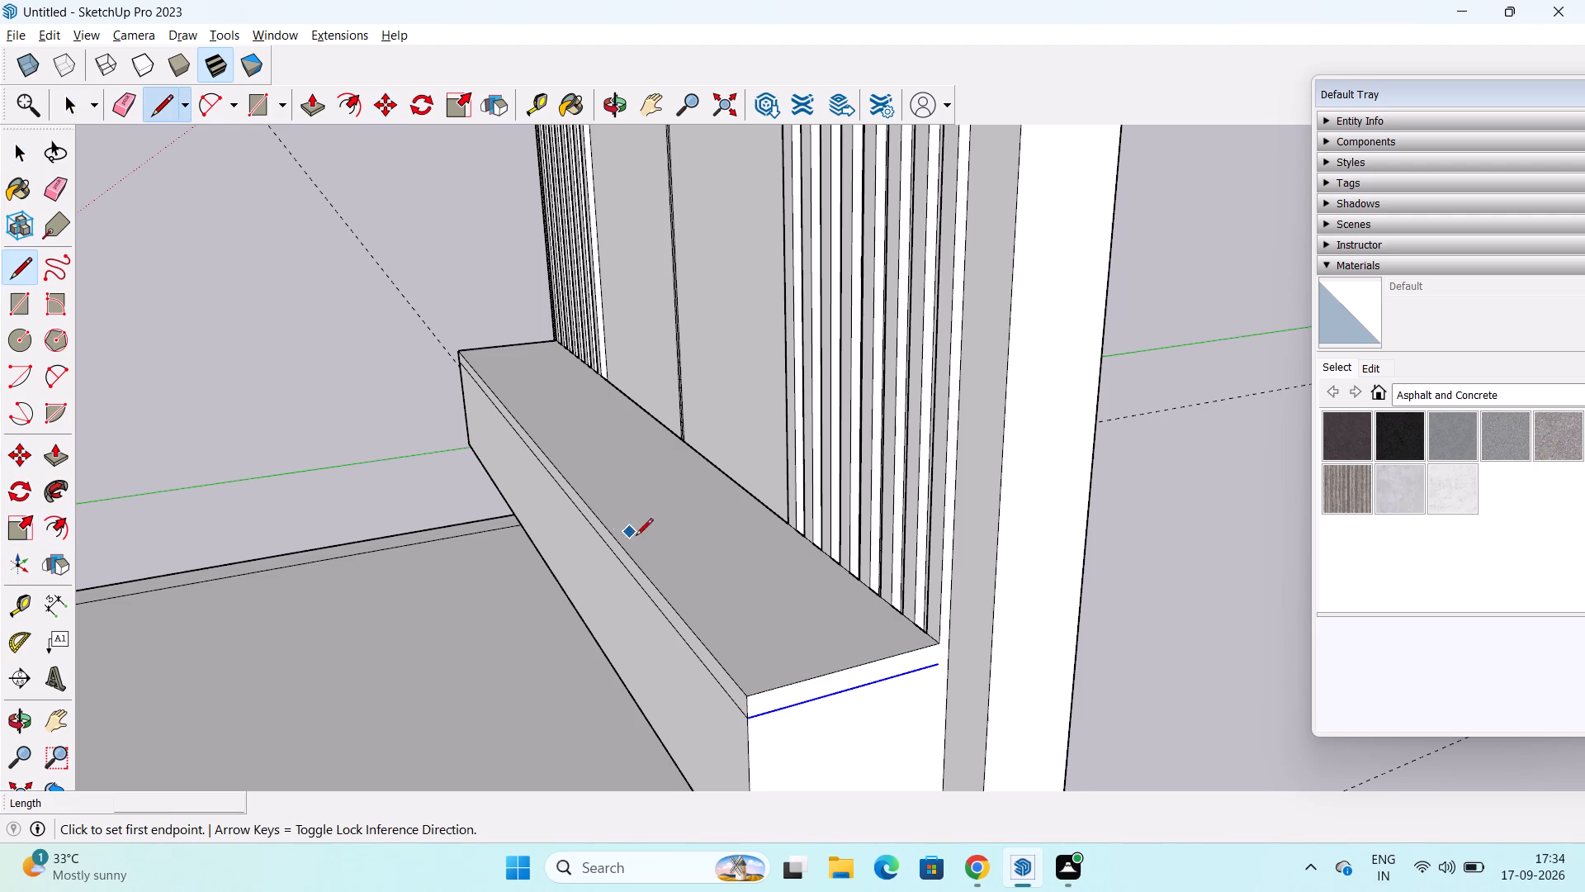
scroll(892, 671, up, 3)
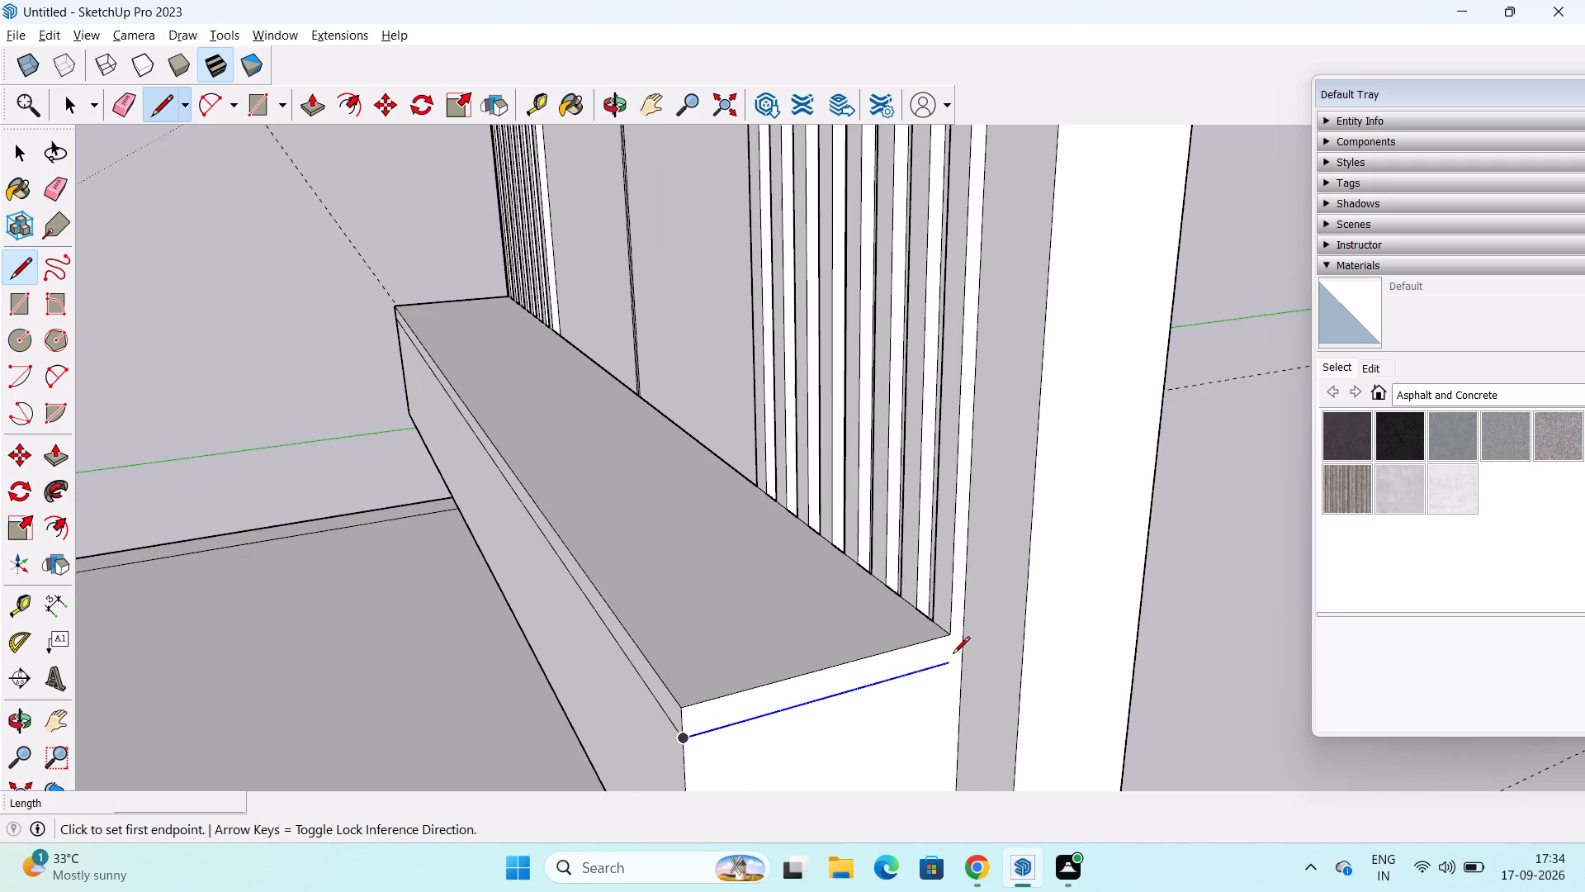
click(945, 666)
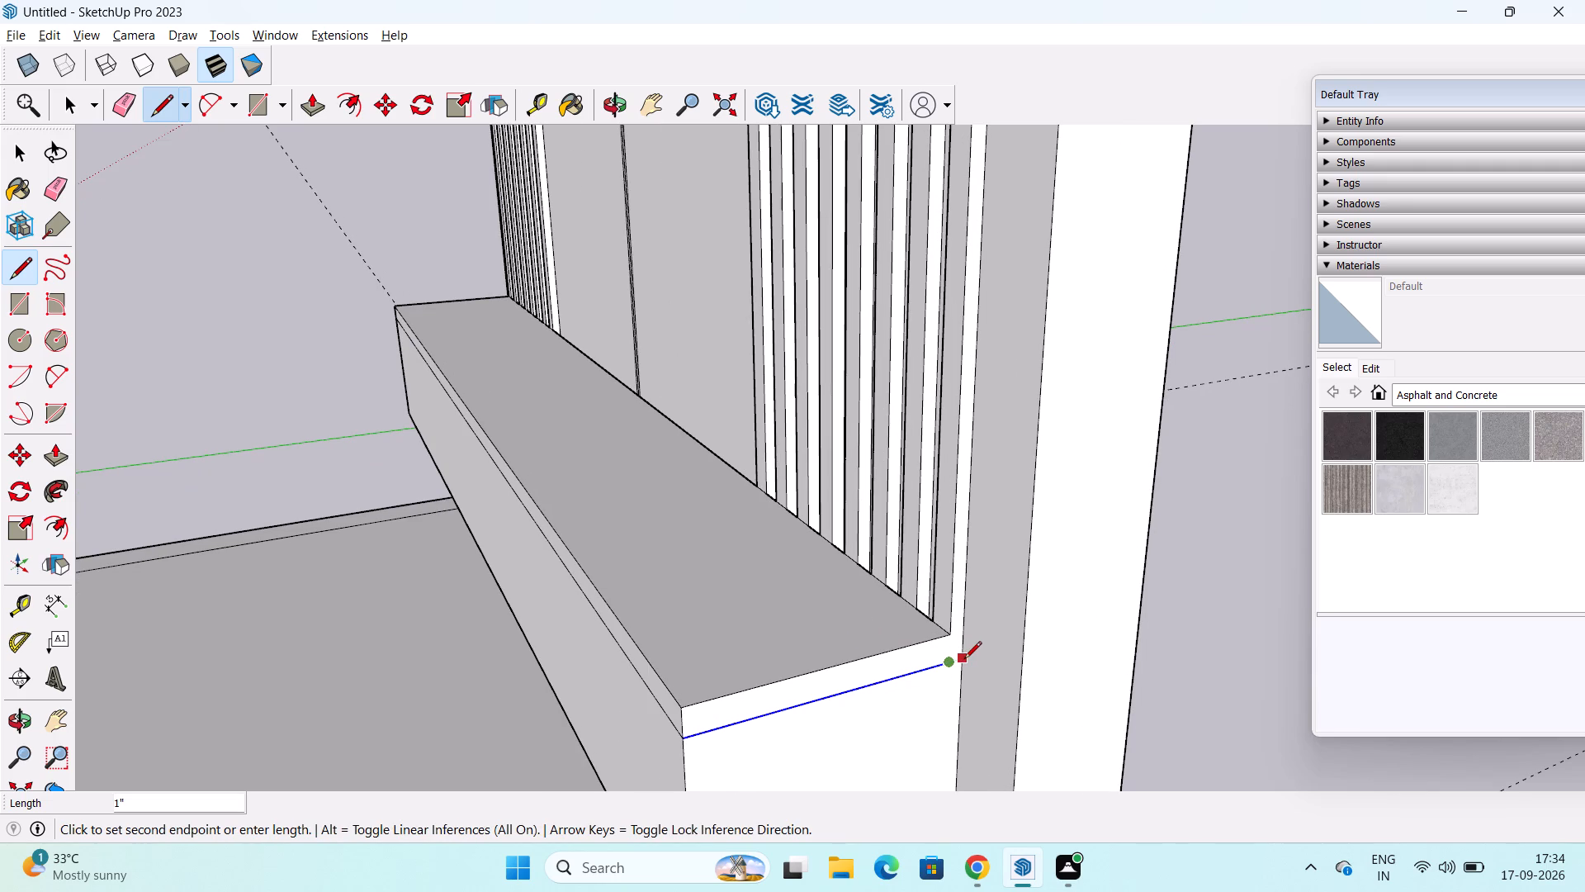
click(966, 659)
scroll(953, 676, up, 2)
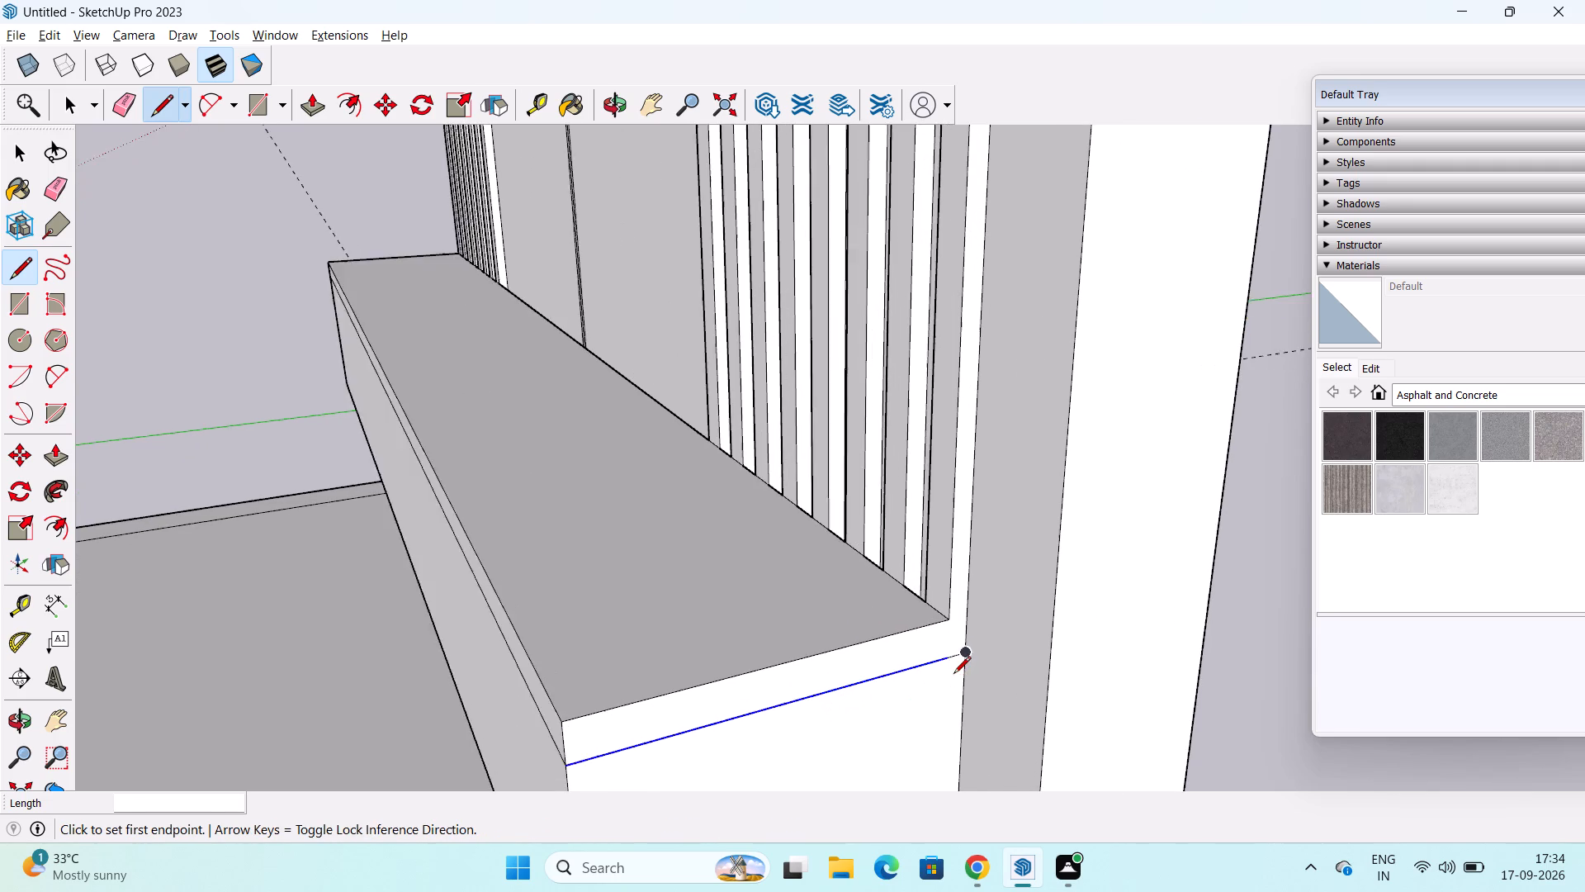
scroll(953, 675, up, 8)
Draw a 1" line extending the left end's band line back to the rear edge of the end face.
scroll(949, 650, down, 12)
scroll(128, 692, down, 3)
middle_drag(196, 581, 901, 538)
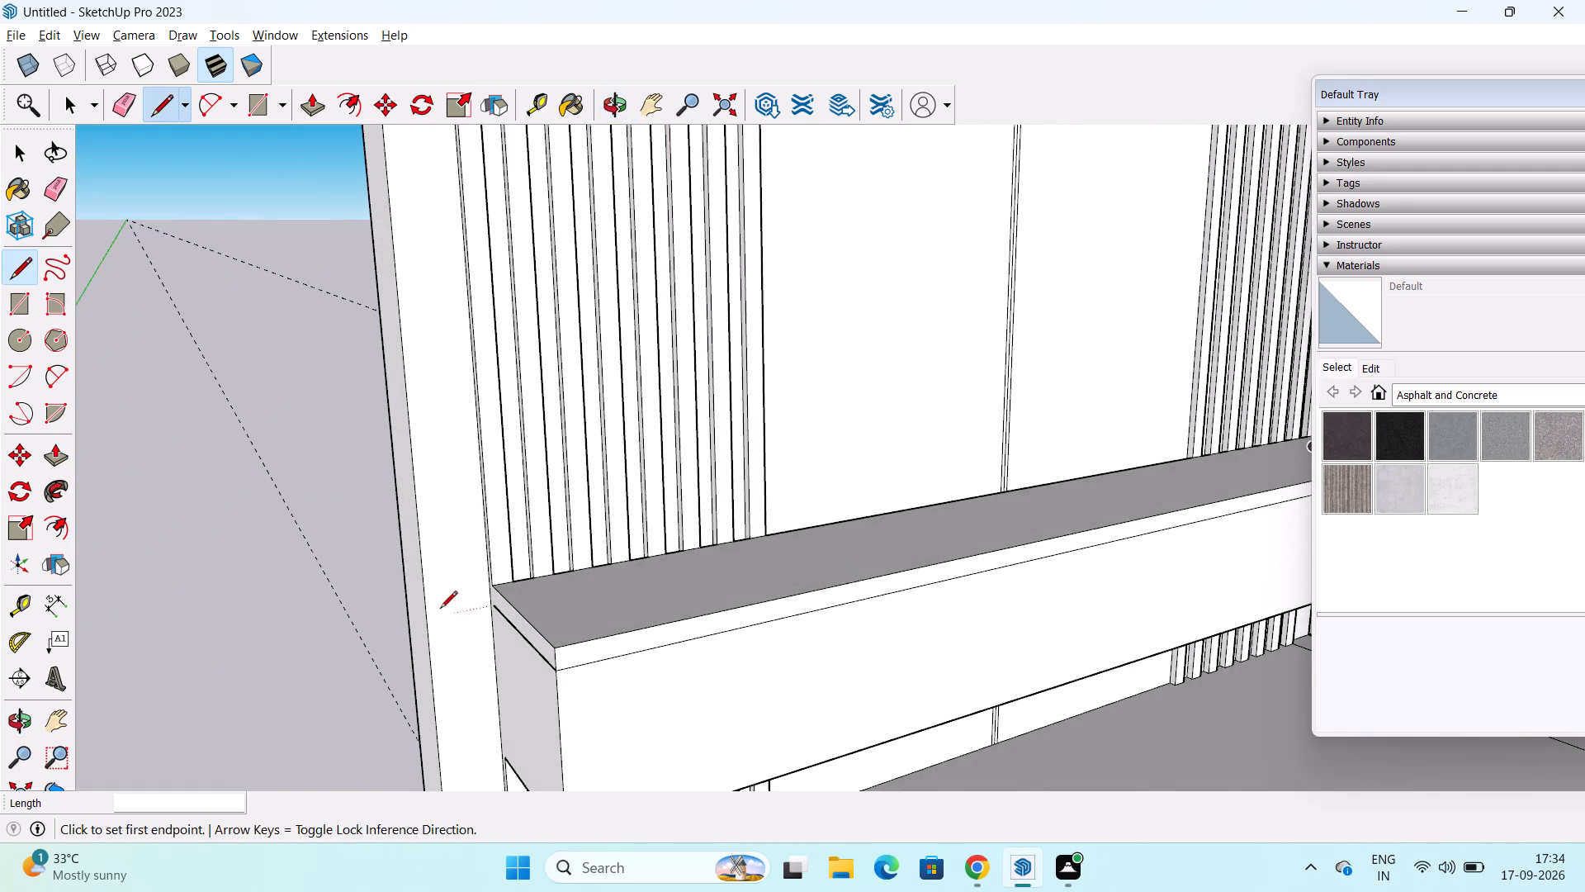
scroll(442, 600, up, 10)
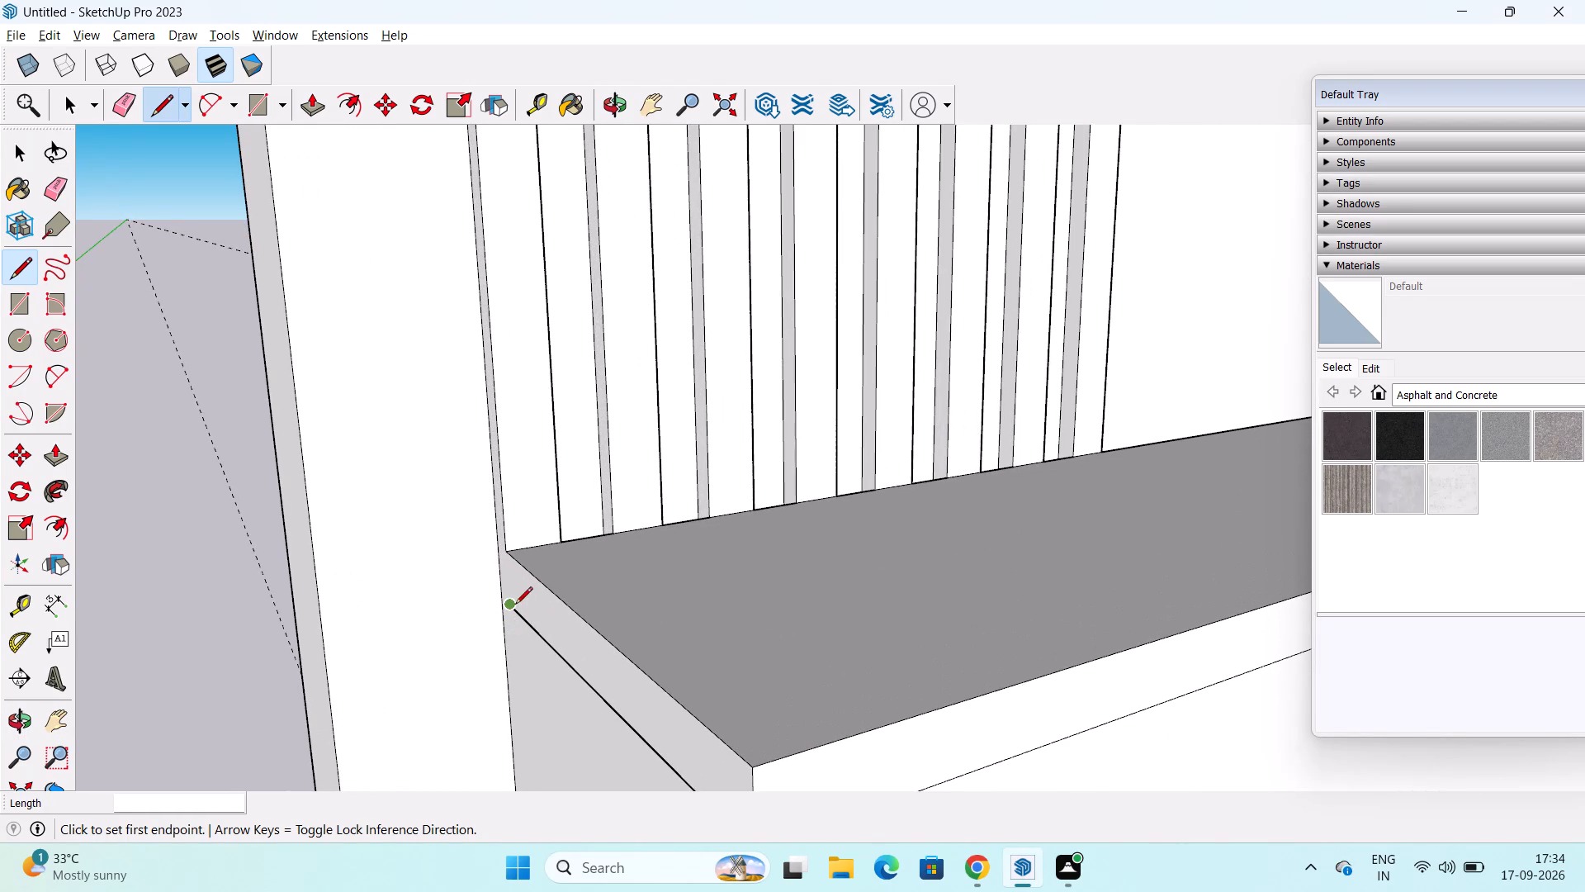
click(515, 605)
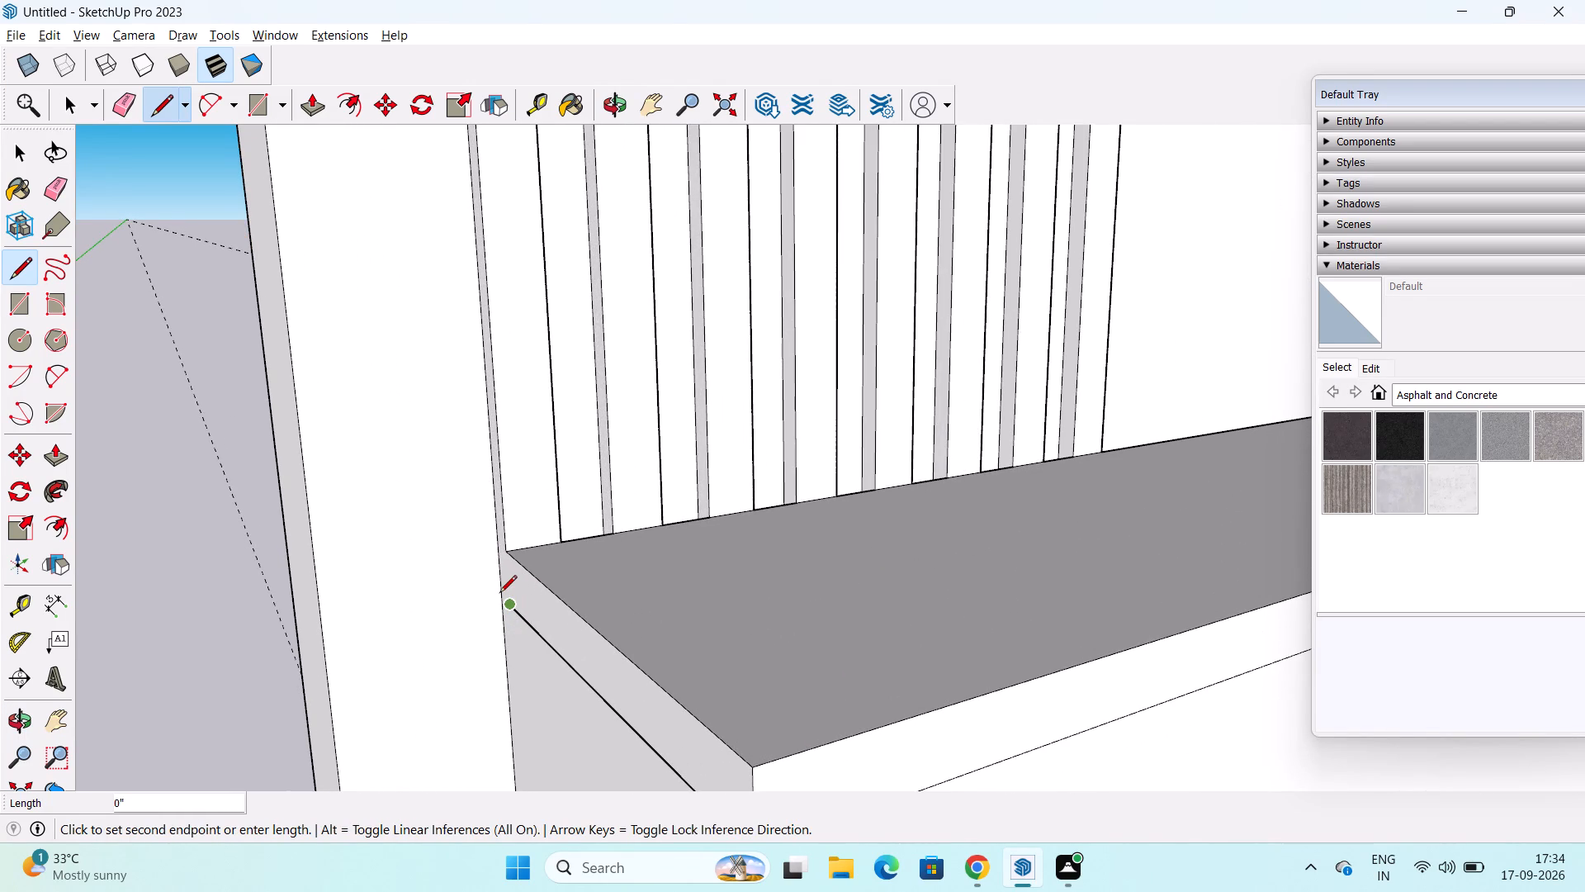
middle_drag(499, 594, 586, 620)
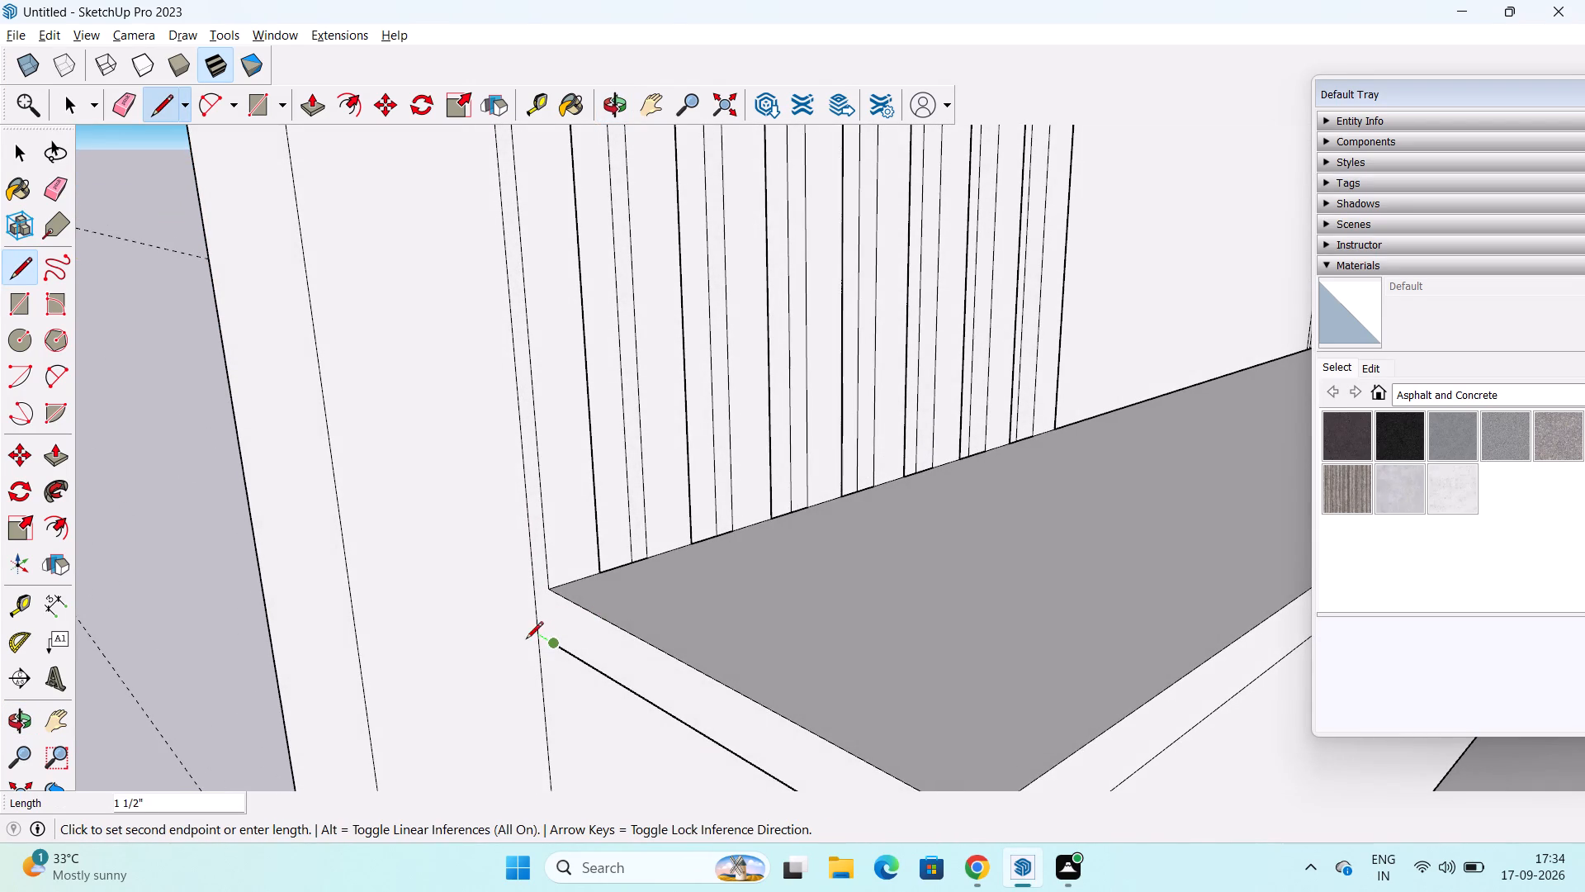
click(537, 635)
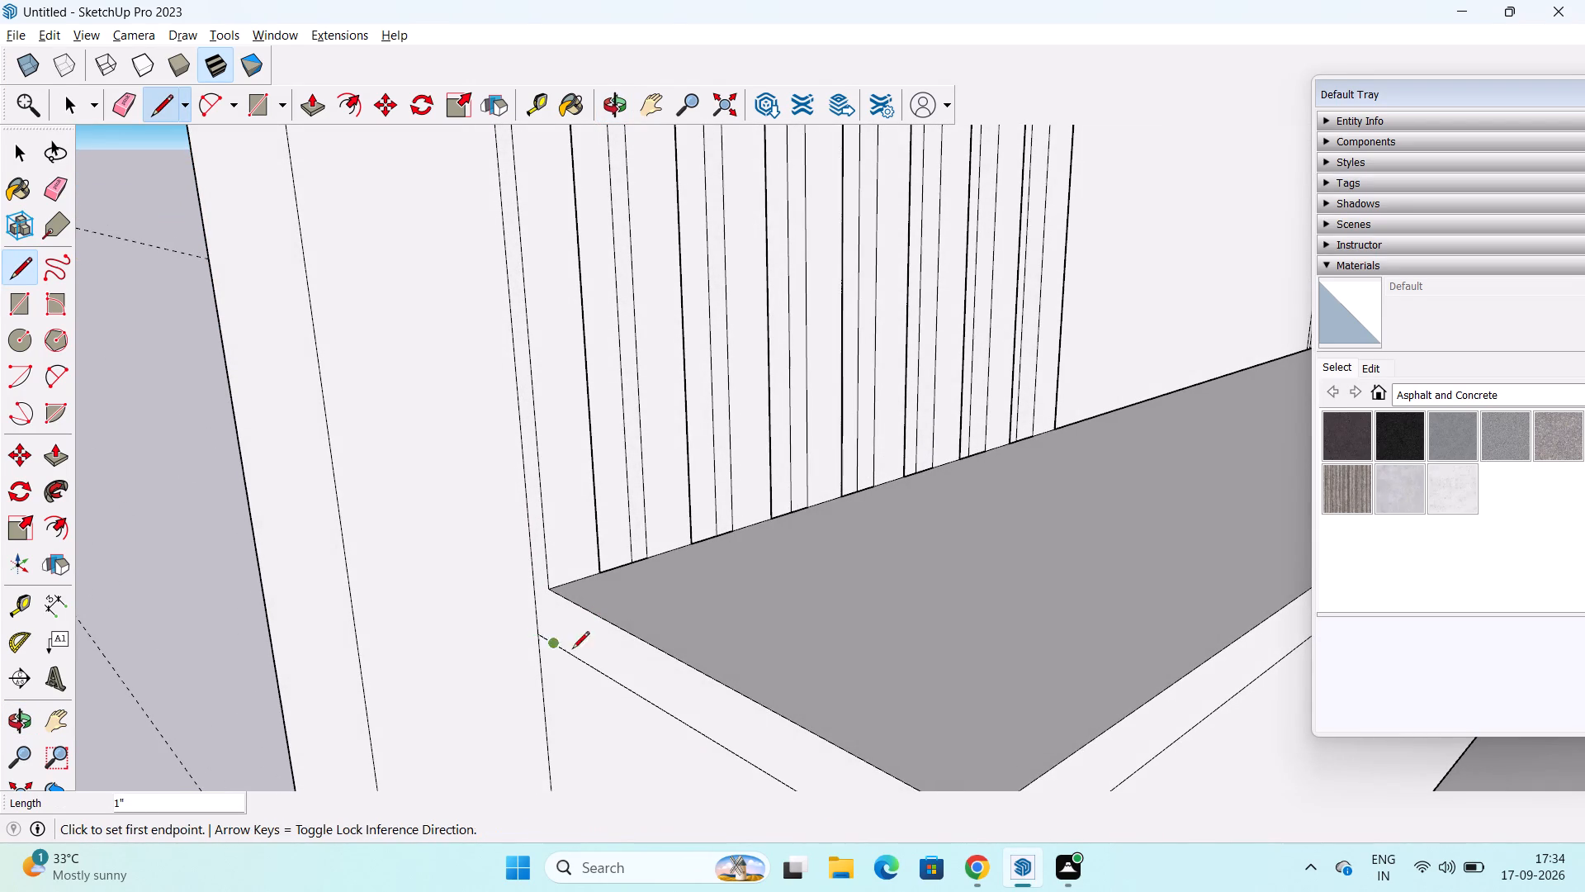
key(space)
Extrude the 2" top band on the horizontal unit's front face outward by 1".
scroll(654, 655, down, 6)
scroll(726, 653, down, 10)
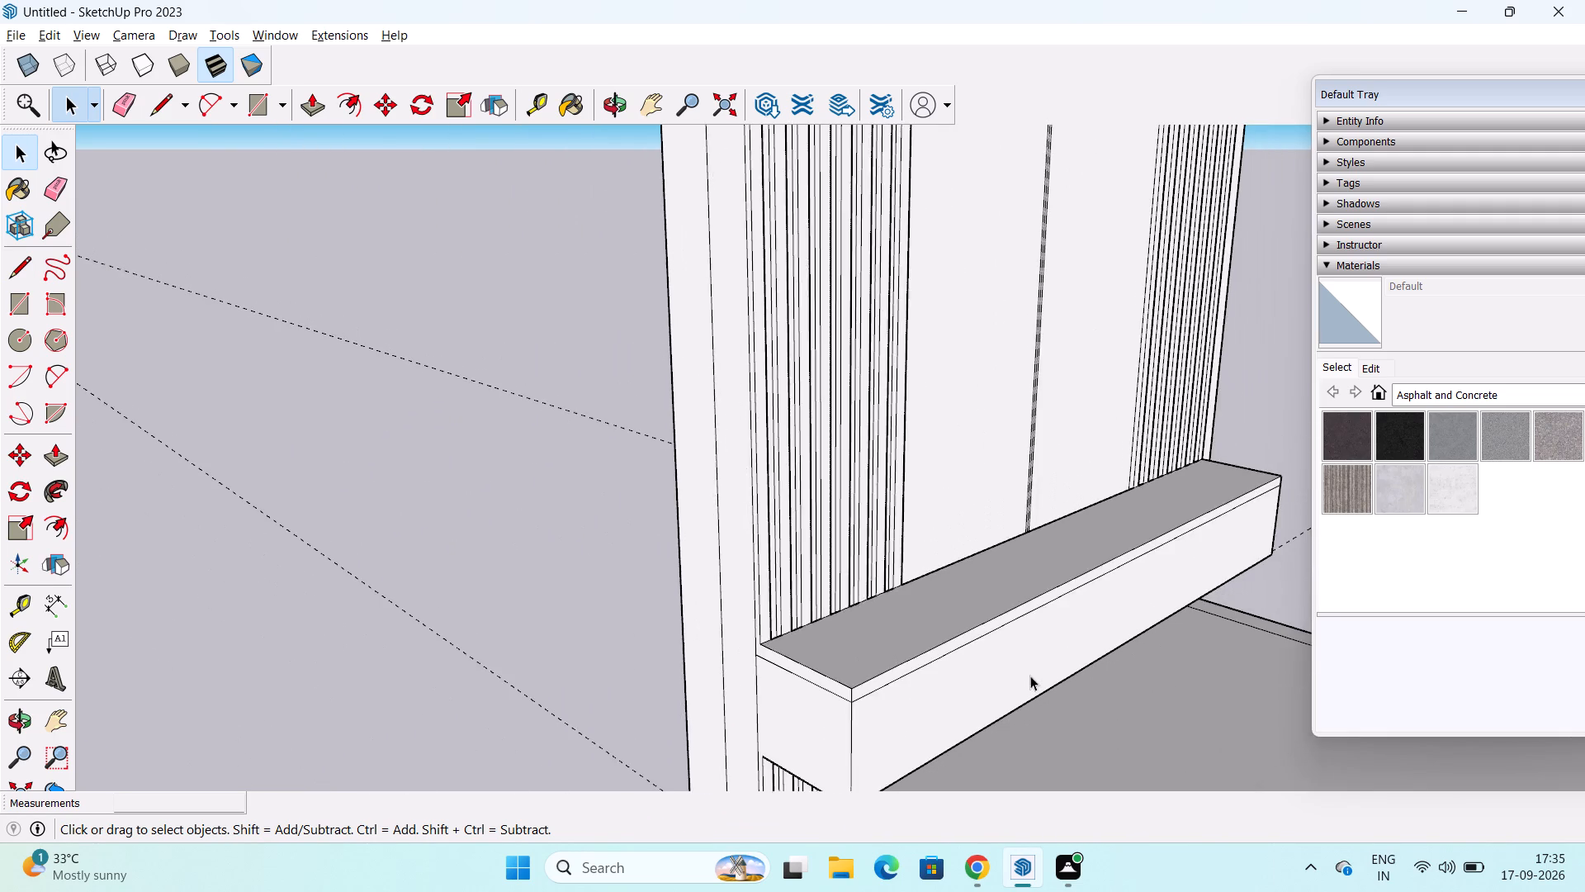
scroll(1030, 676, down, 2)
middle_drag(1041, 664, 778, 638)
shift+middle_drag(1010, 709, 697, 641)
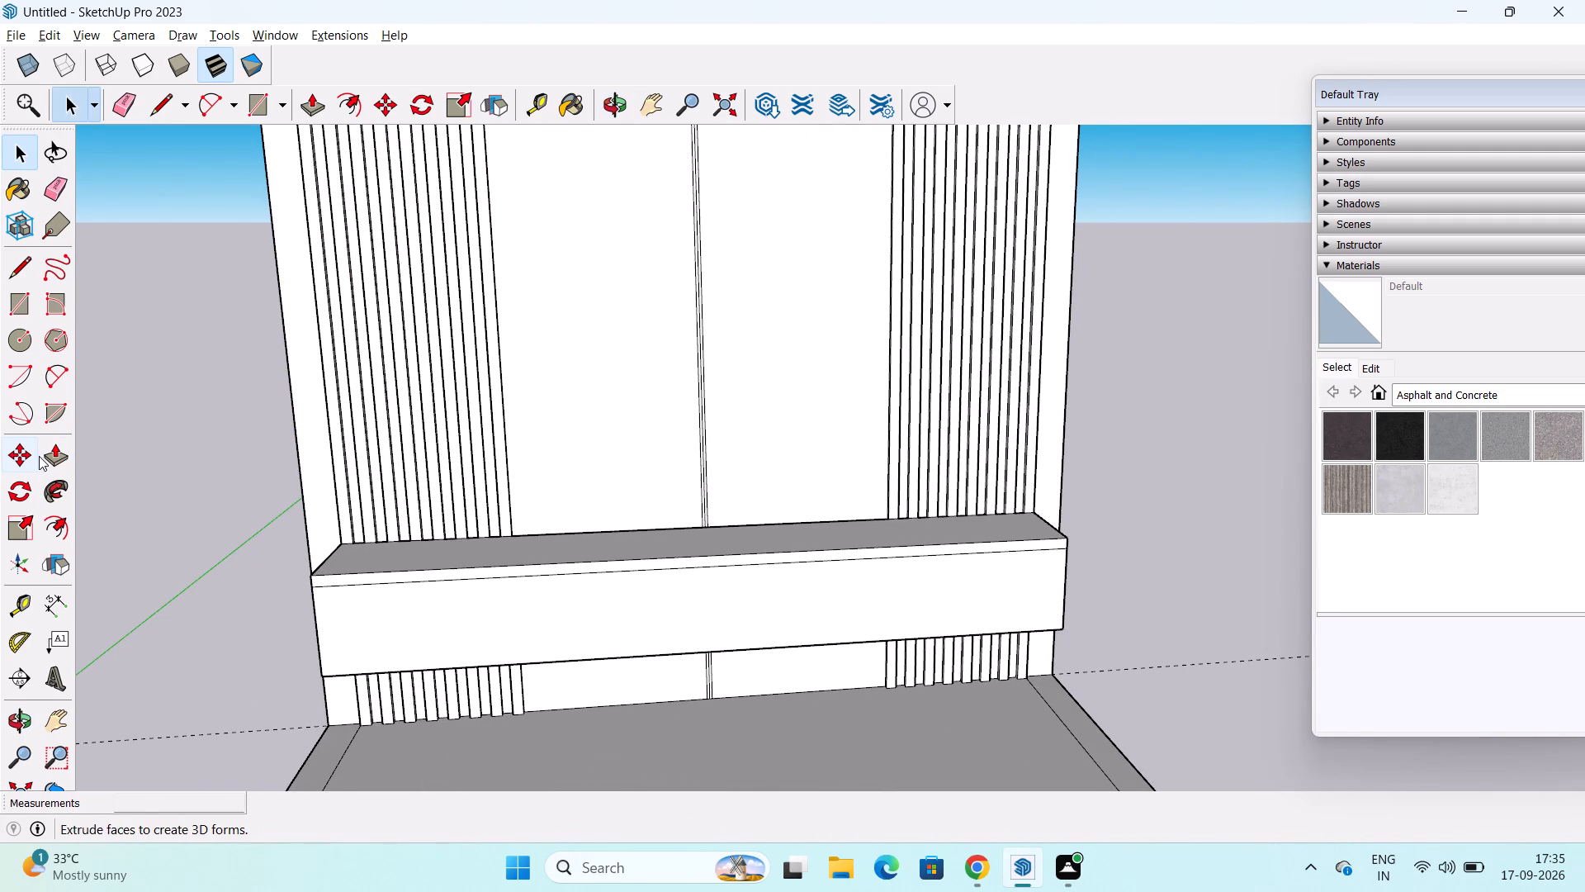
click(46, 452)
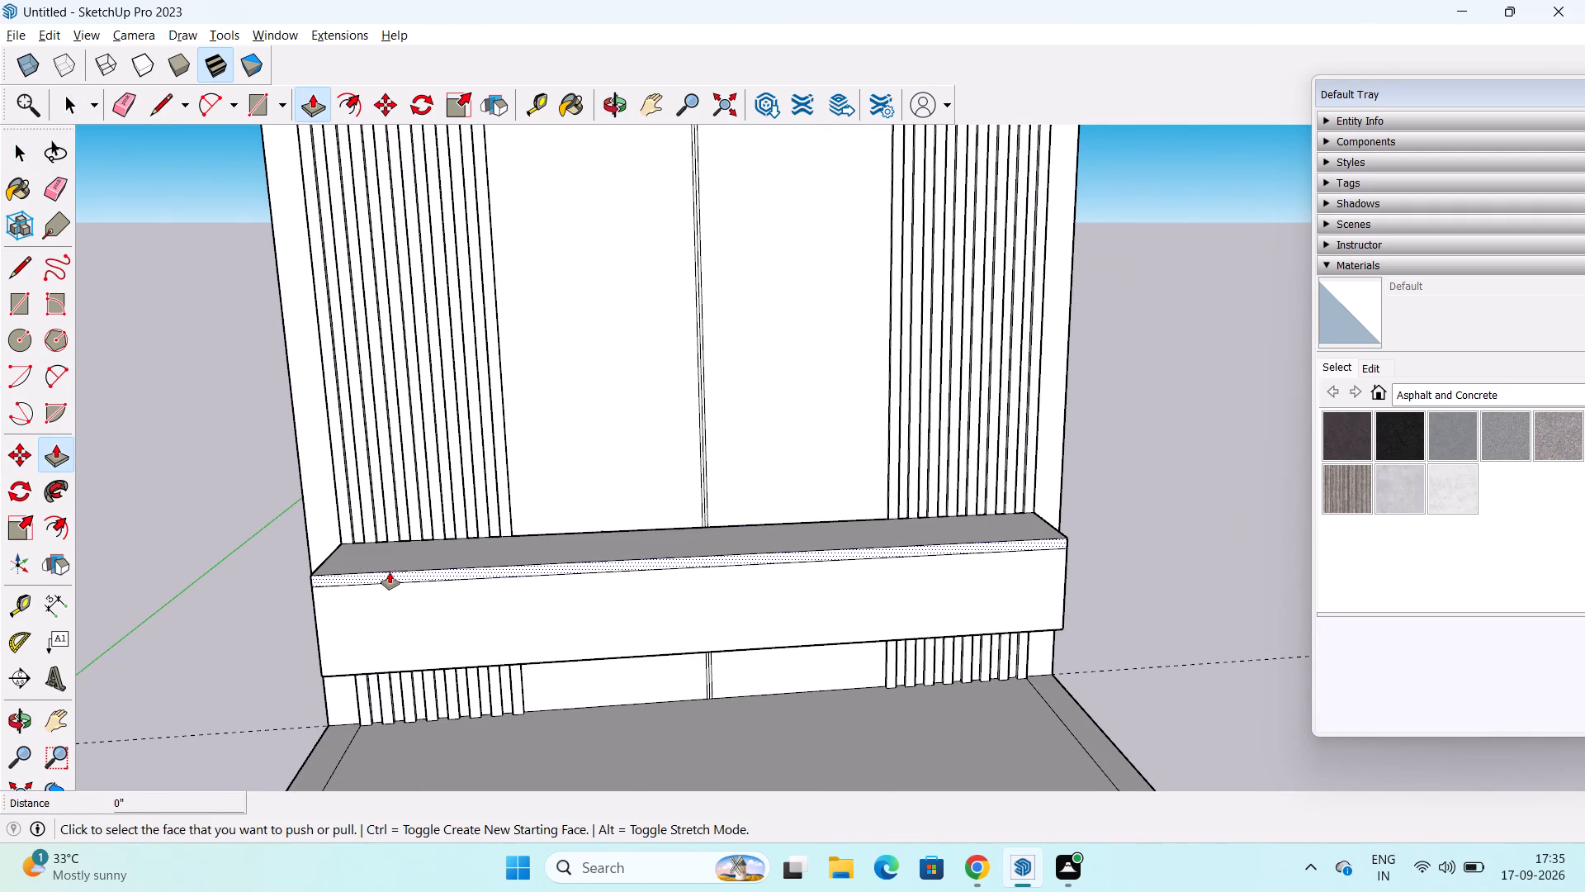
click(390, 572)
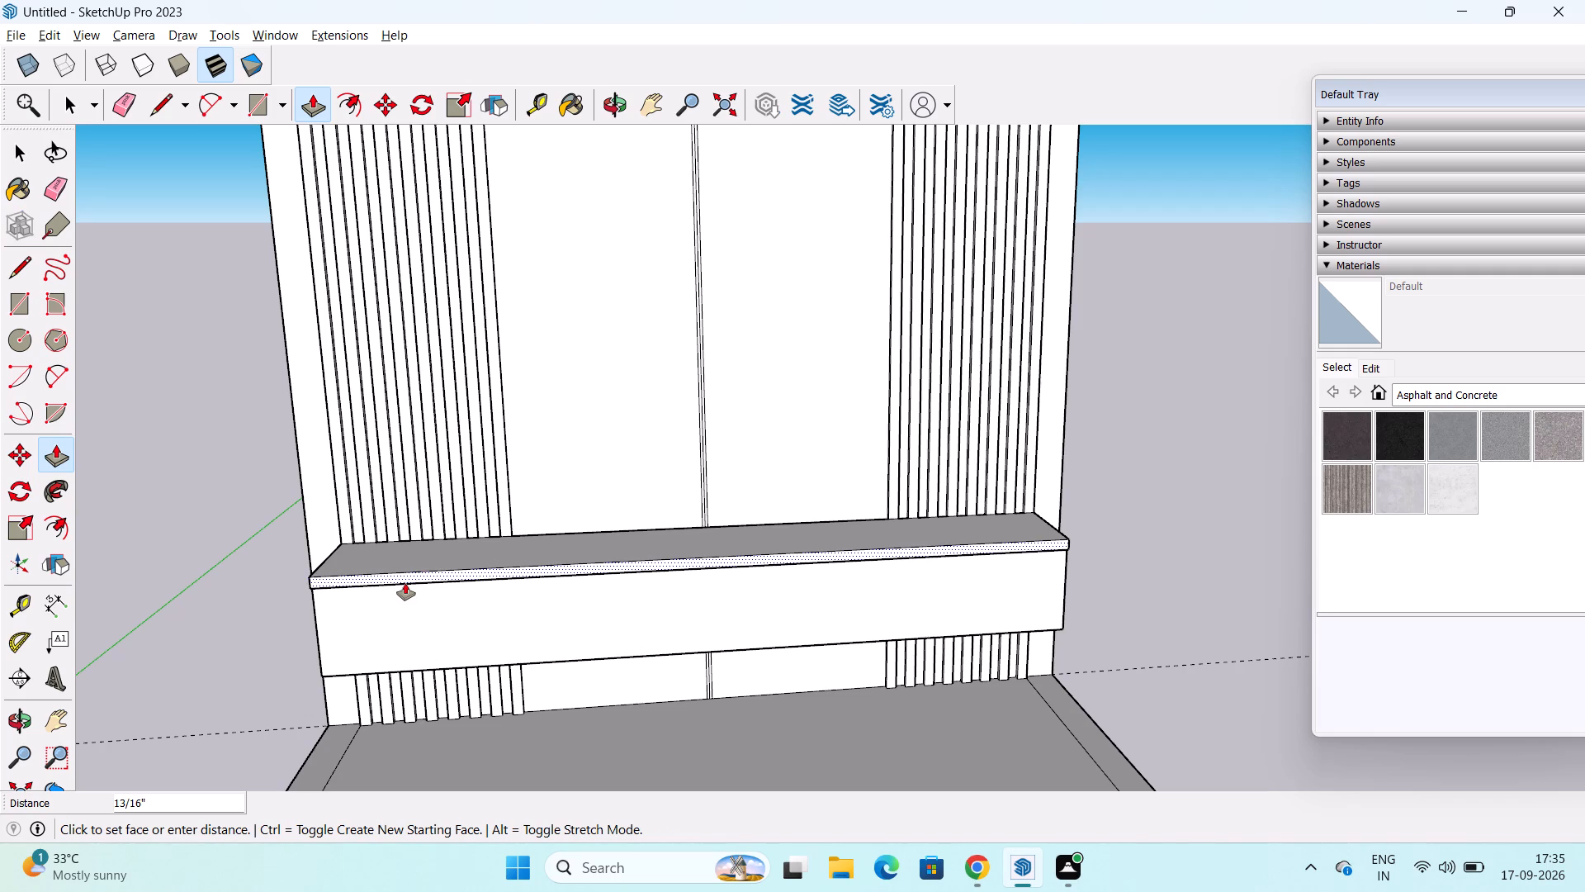
text(2")
key(Return)
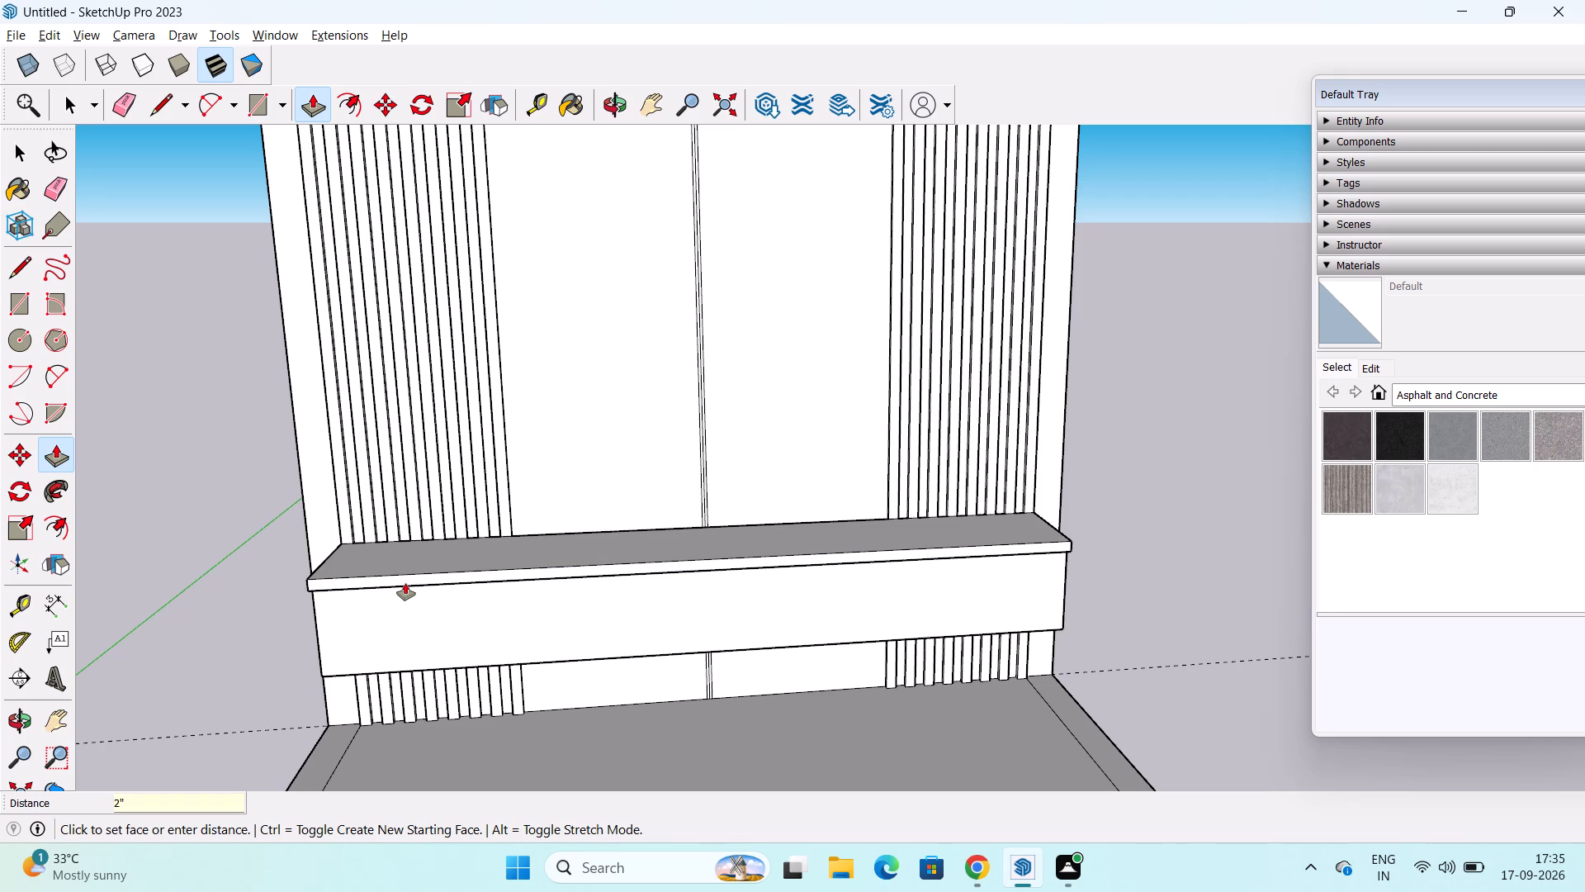
text(1")
key(Return)
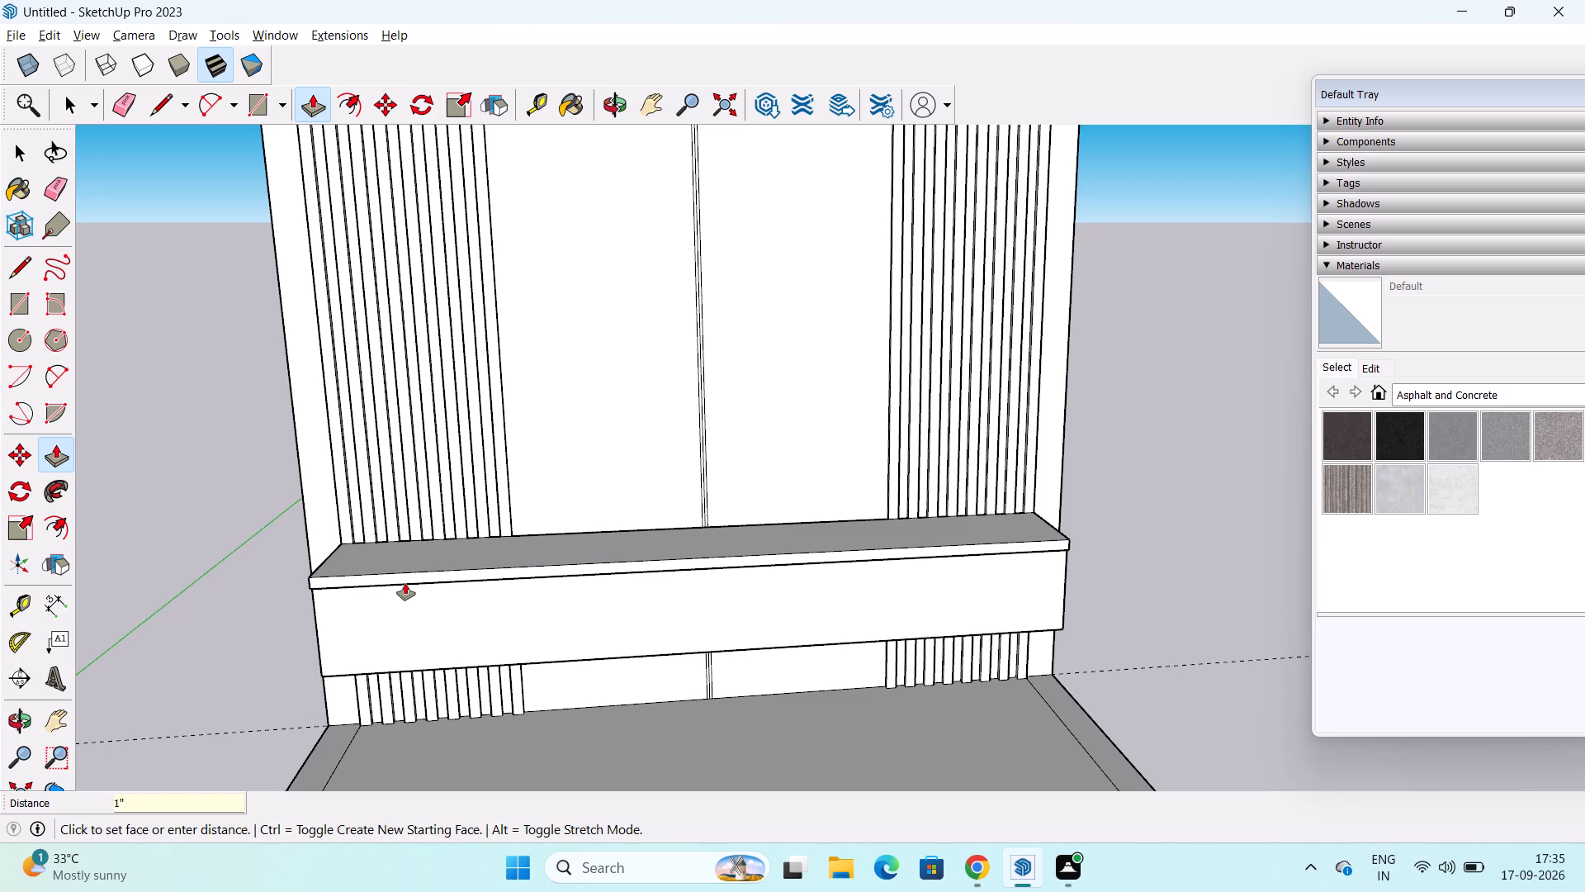
Draw a 1" line from the left rear corner of the unit's top to the end face's rear edge, closing the band.
middle_drag(325, 629, 599, 553)
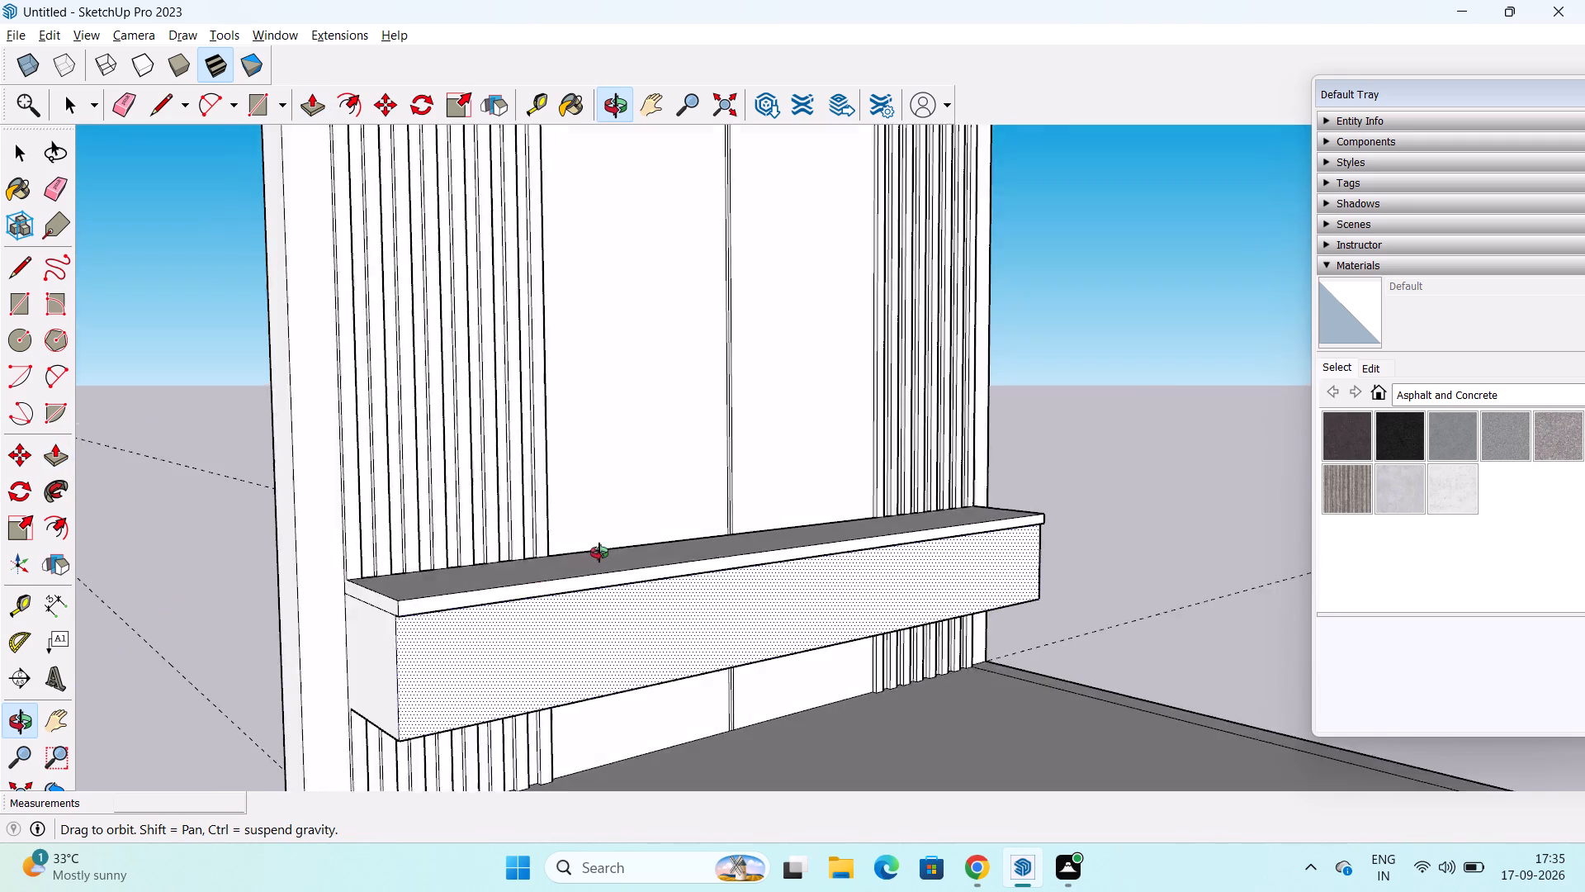
middle_drag(599, 553, 695, 534)
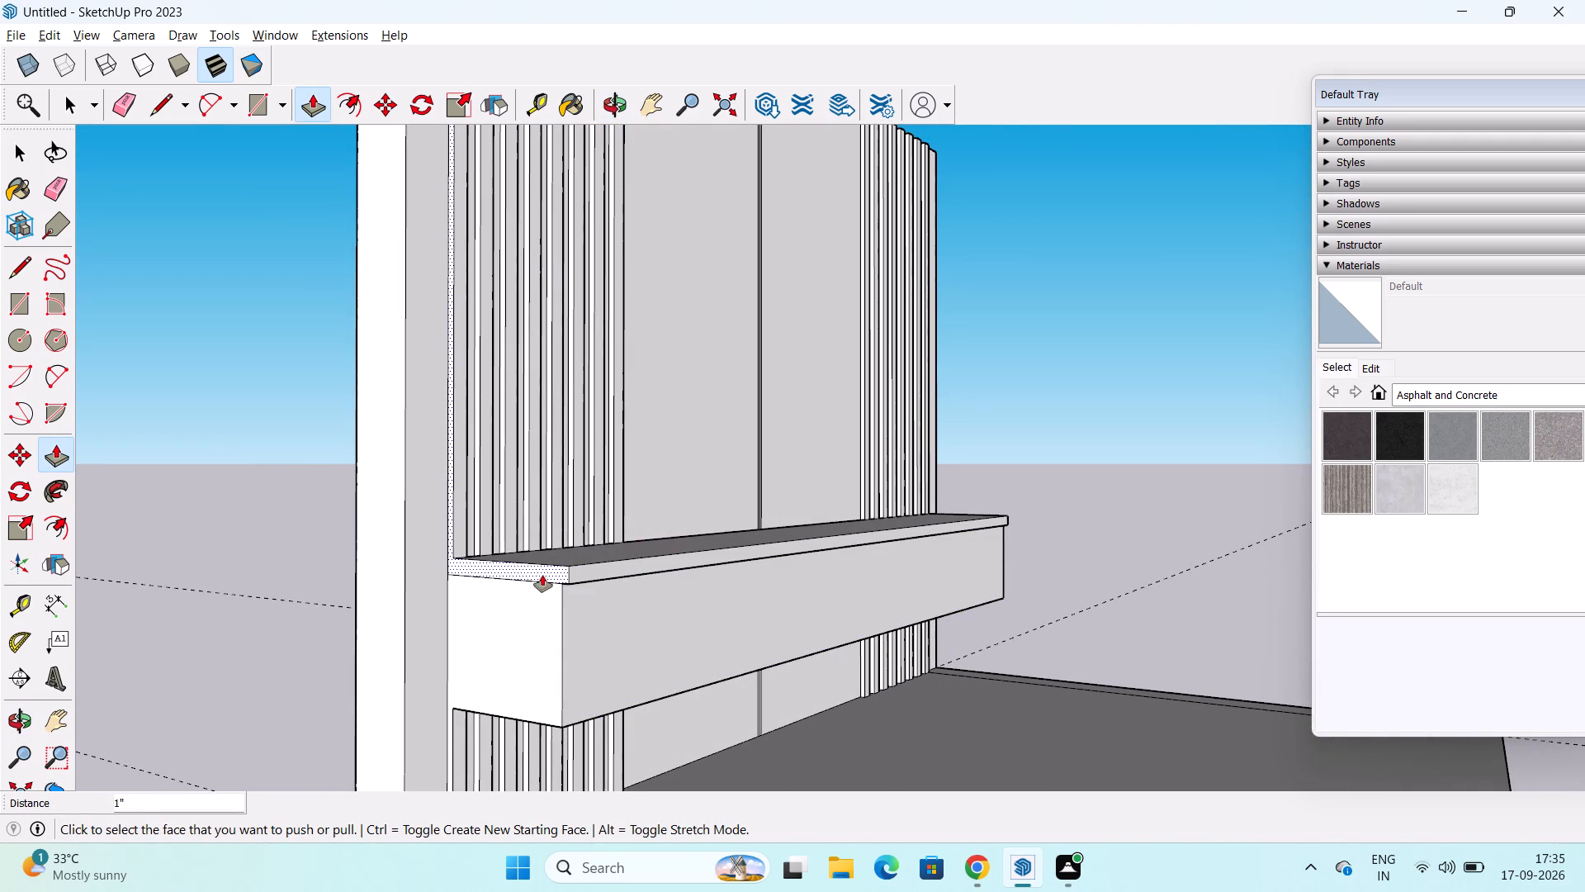
key(space)
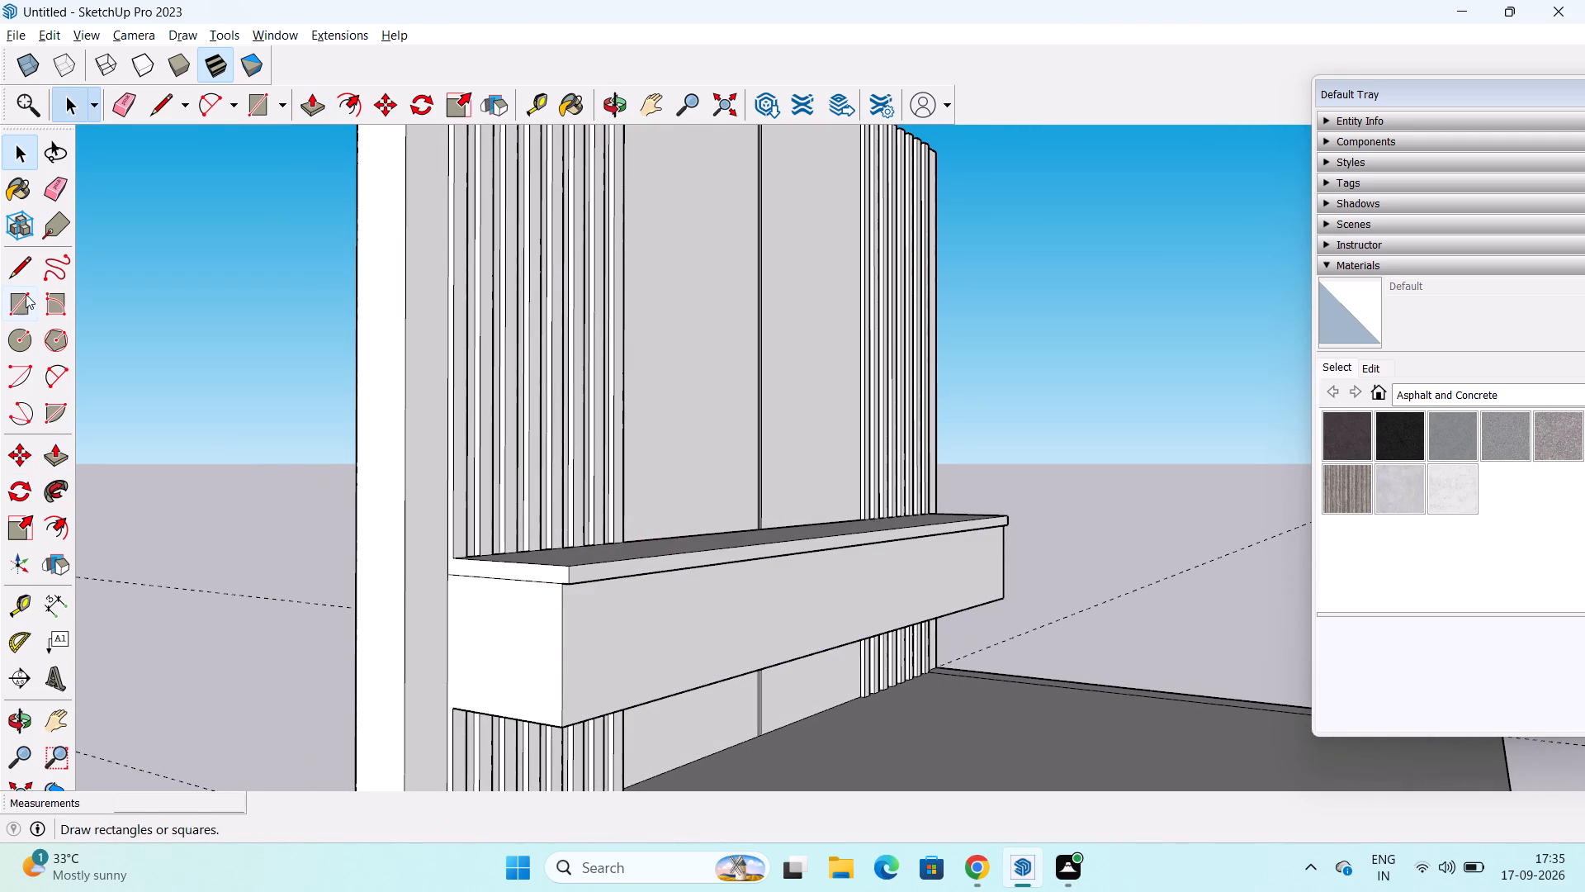
click(25, 263)
scroll(479, 574, up, 6)
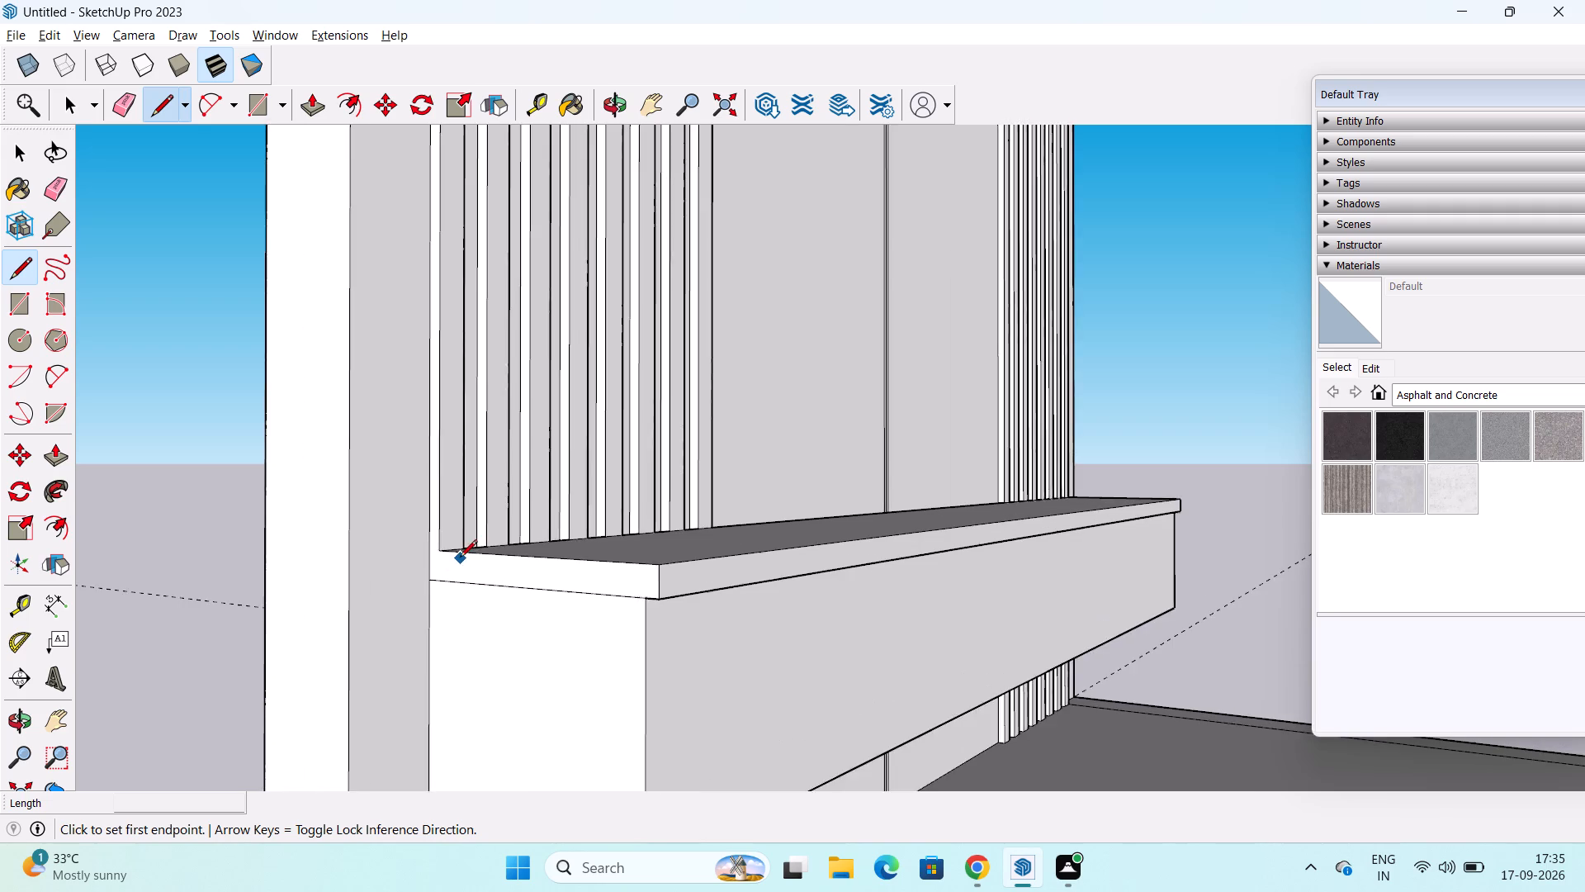
scroll(460, 558, up, 8)
click(415, 545)
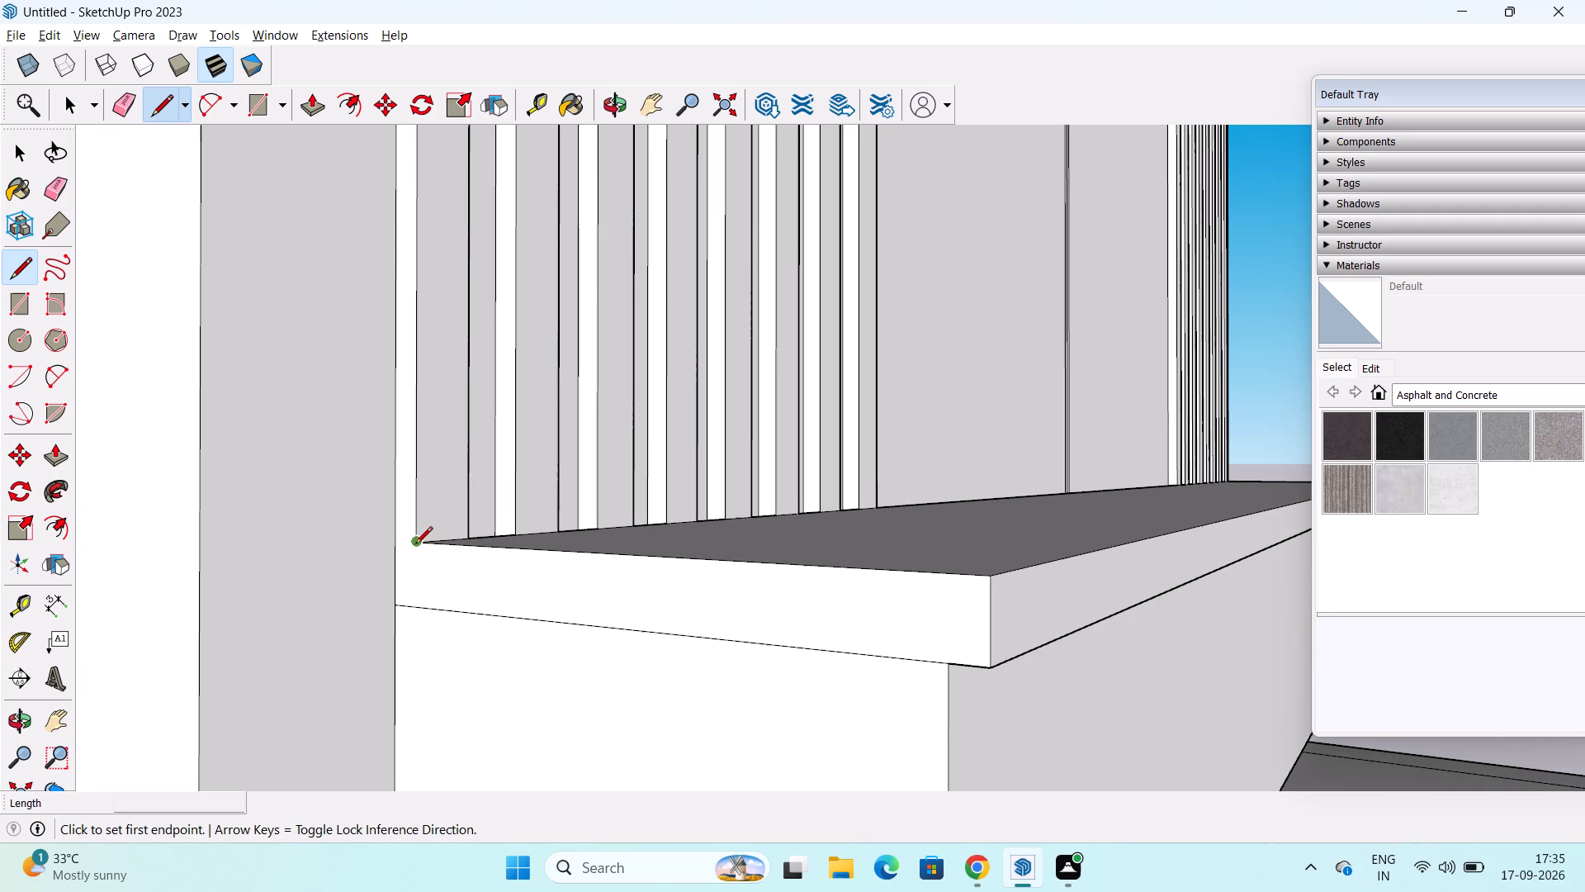
click(395, 546)
key(space)
Draw a 1" line from the right rear corner of the unit's top to the end face's rear edge, closing the band.
scroll(690, 565, down, 5)
middle_drag(1091, 561, 1085, 557)
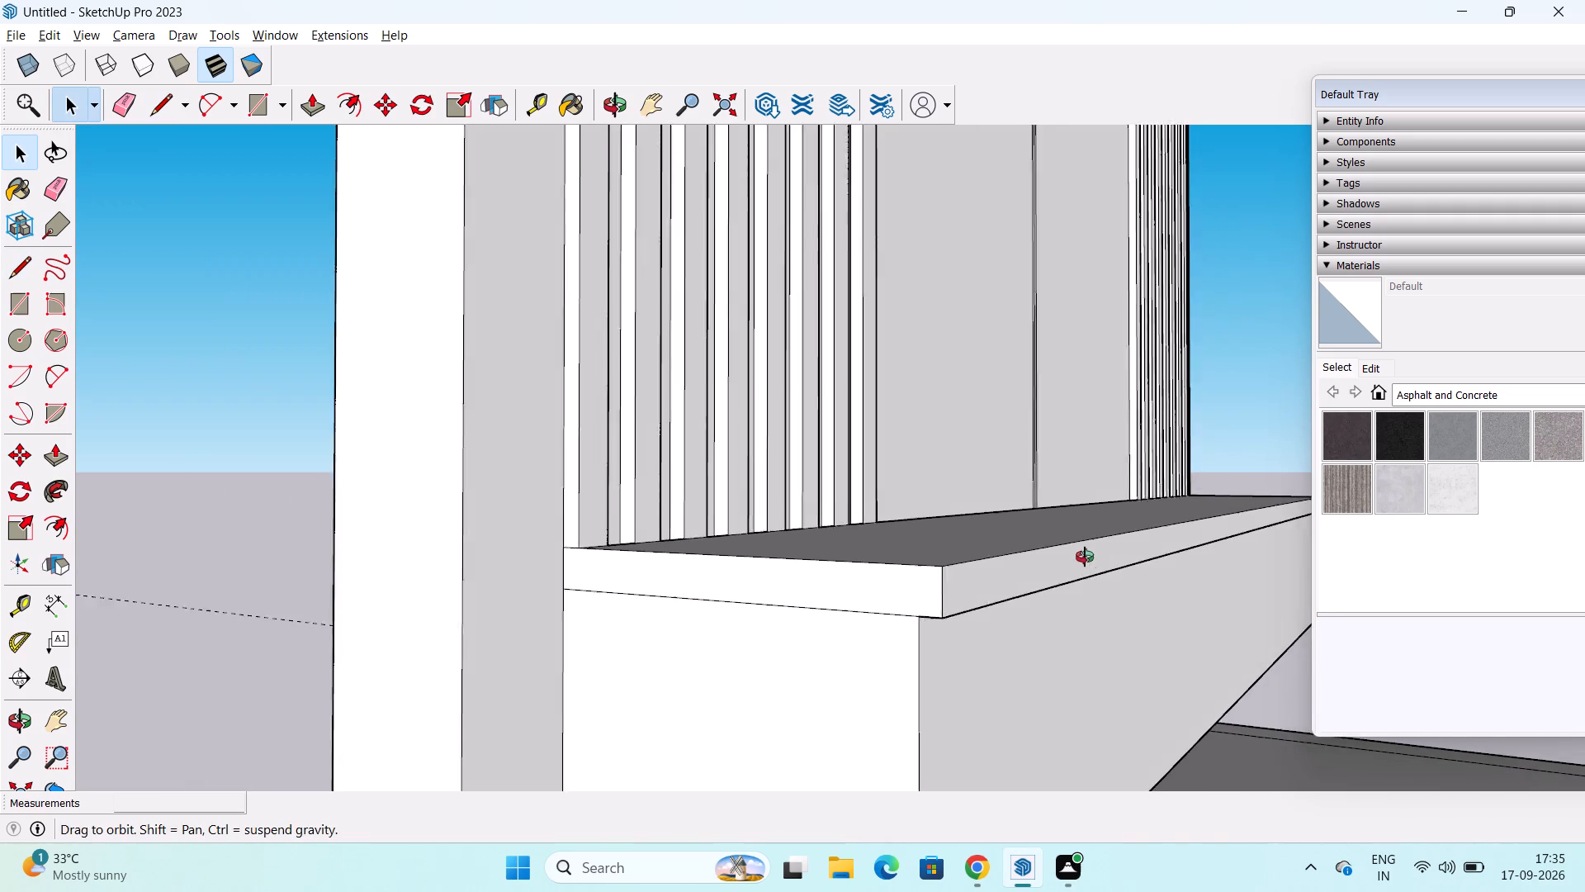
middle_drag(1085, 557, 878, 557)
scroll(886, 545, down, 7)
shift+middle_drag(1068, 607, 503, 595)
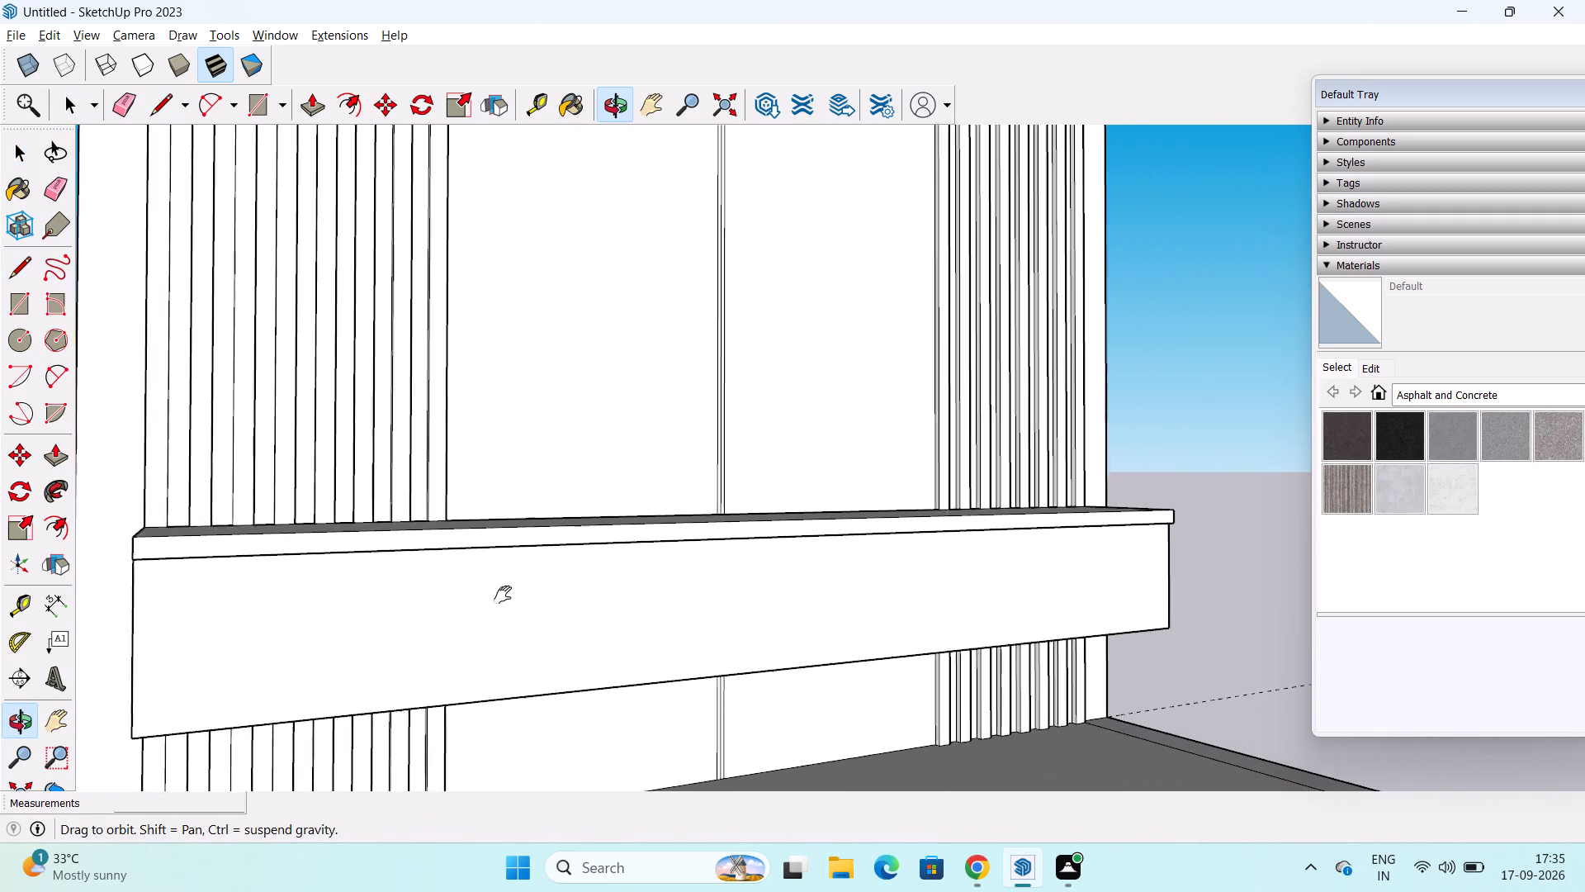
shift+middle_drag(503, 595, 501, 595)
middle_drag(1239, 549, 977, 592)
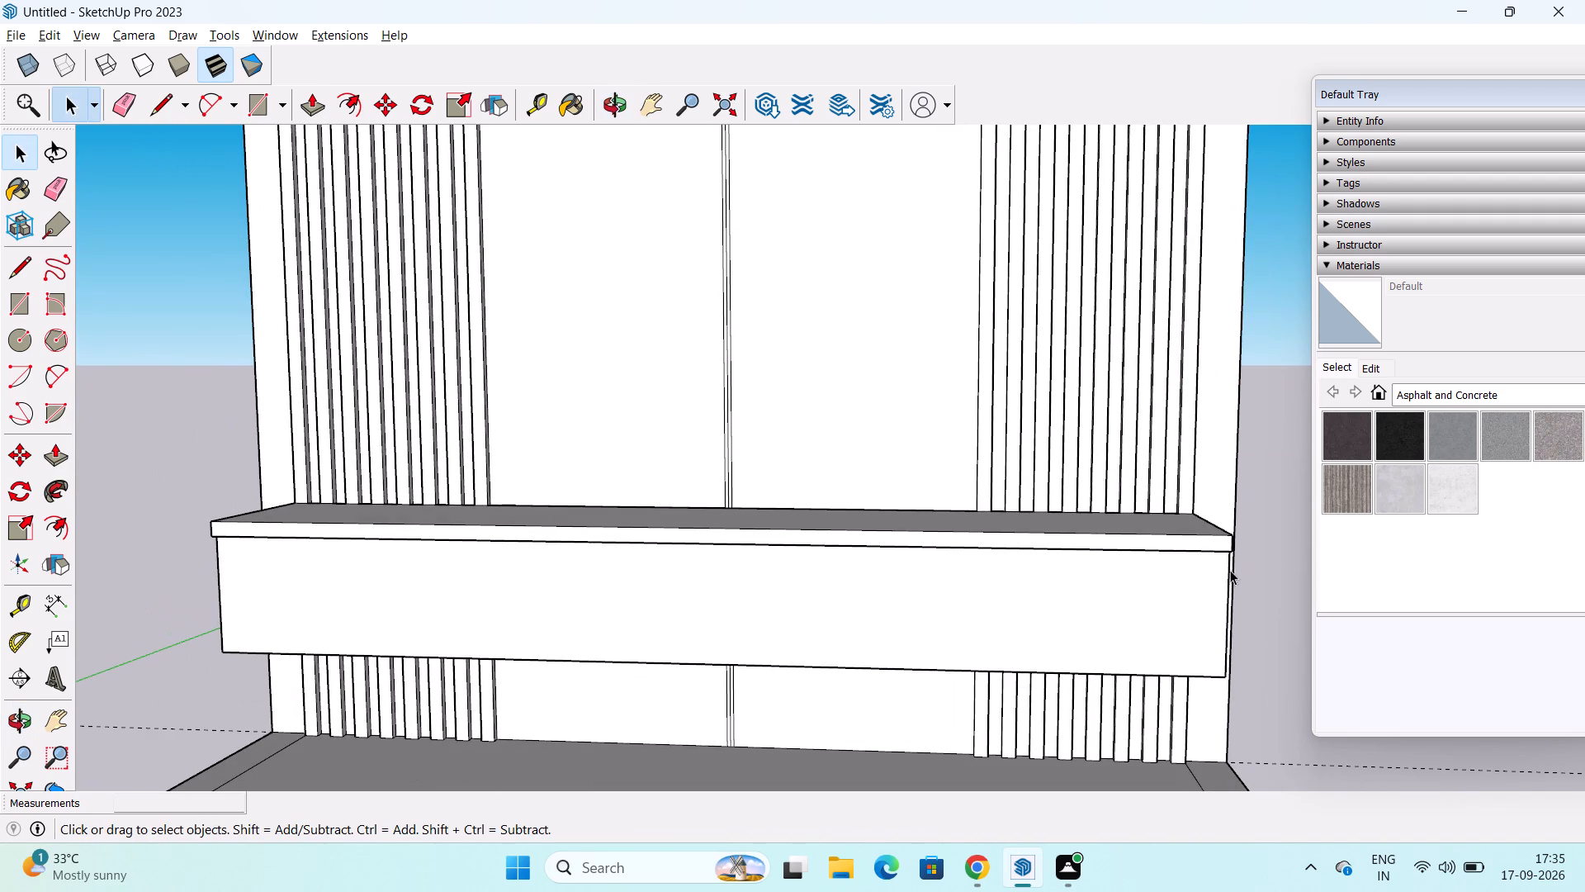
shift+middle_drag(1230, 570, 1003, 591)
middle_drag(1004, 589, 649, 572)
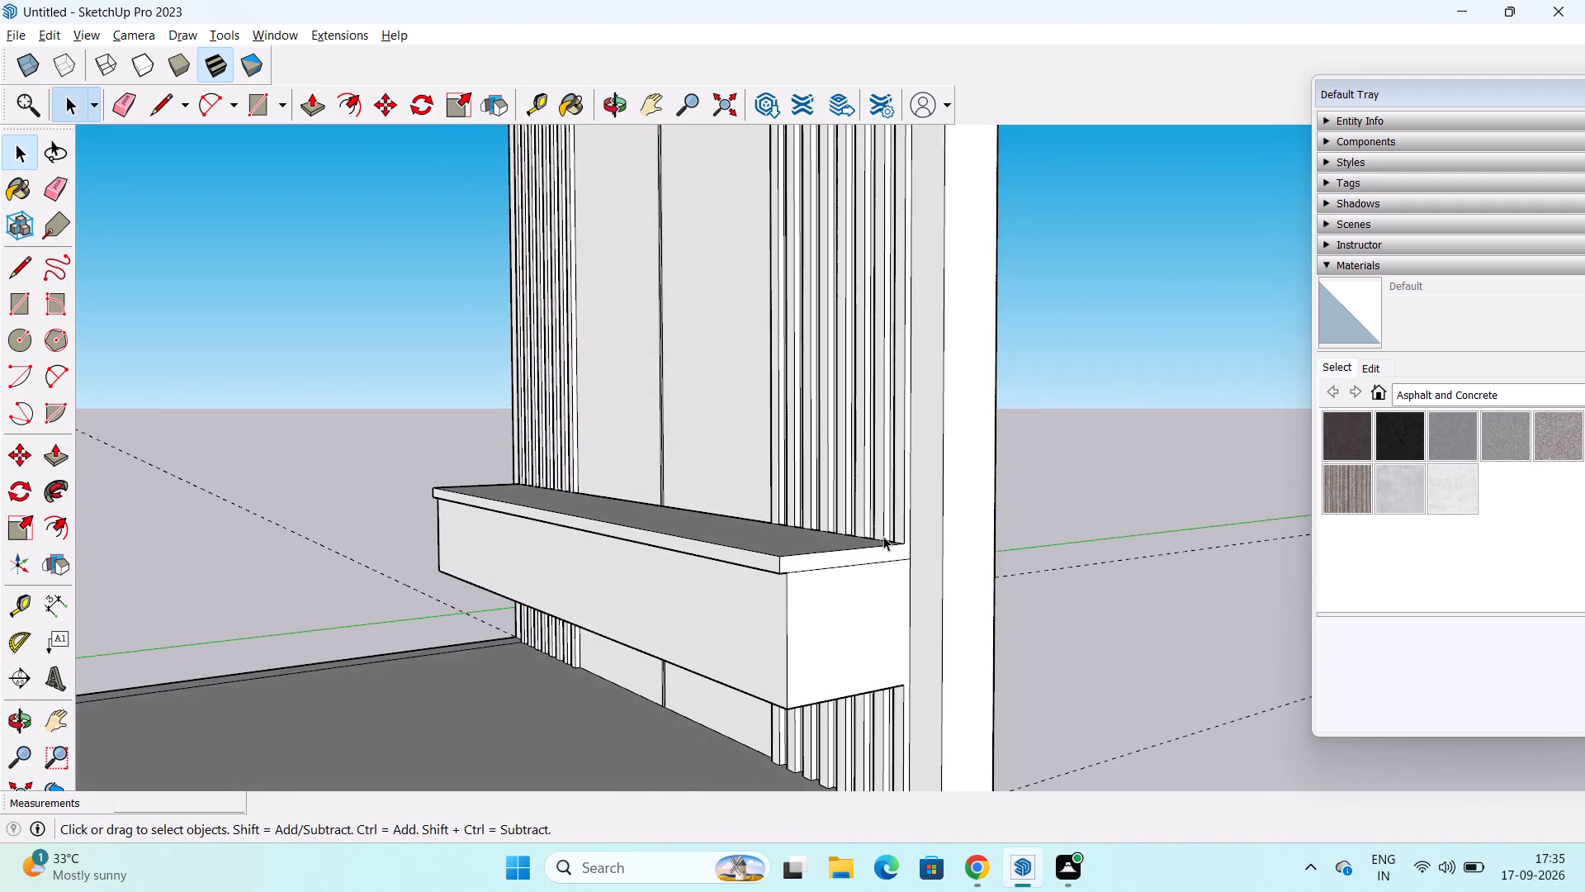
scroll(924, 551, up, 9)
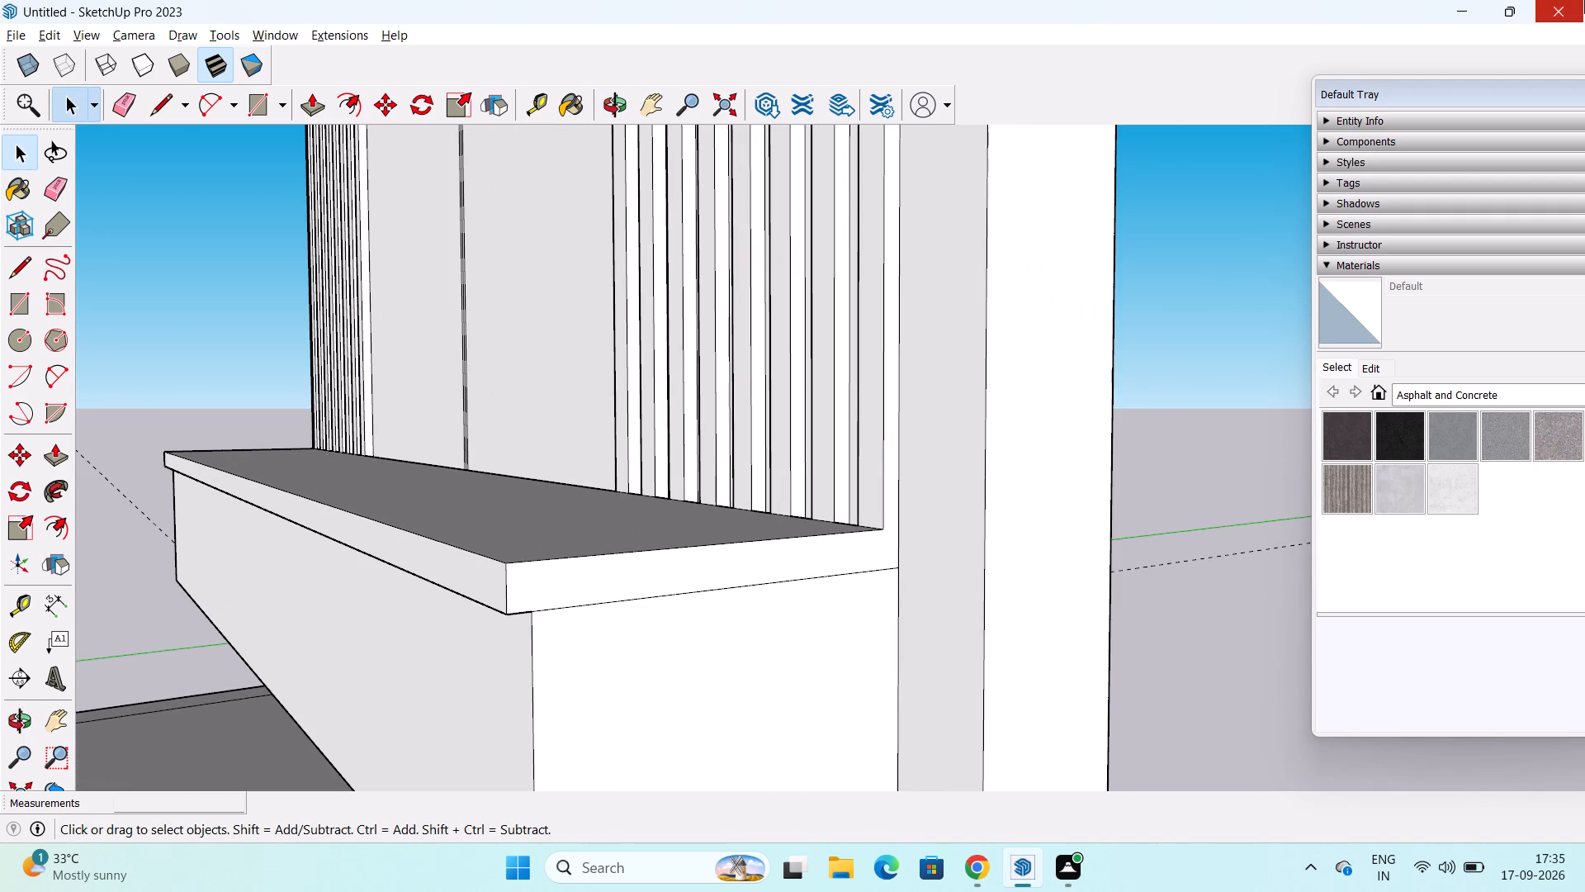
key(l)
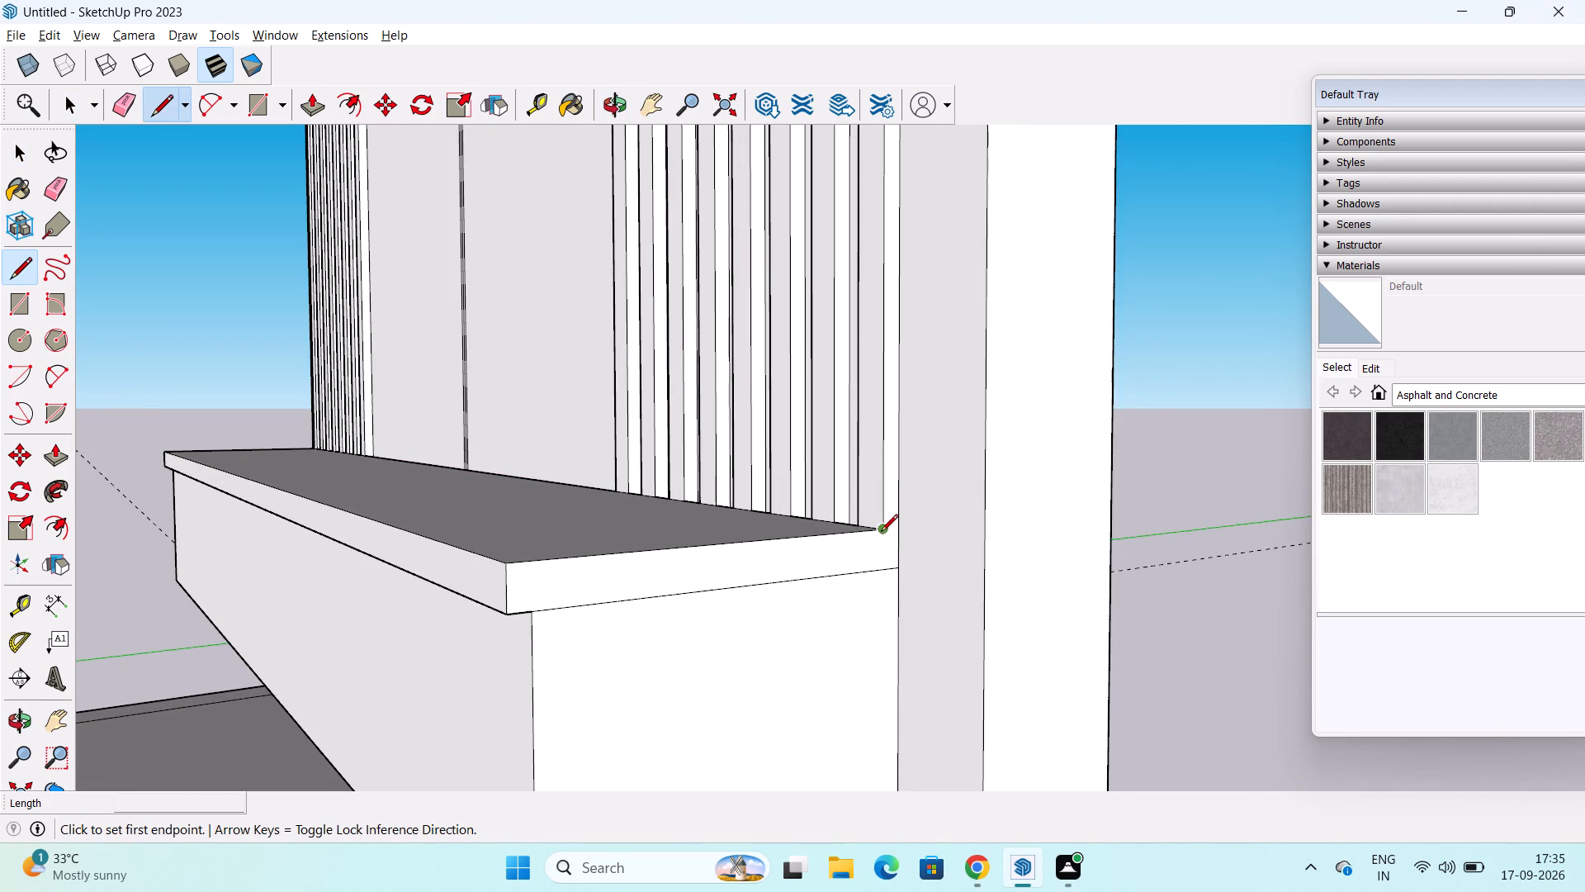
click(881, 532)
click(905, 528)
key(space)
Extrude the top band's right end face outward with Push/Pull.
click(316, 102)
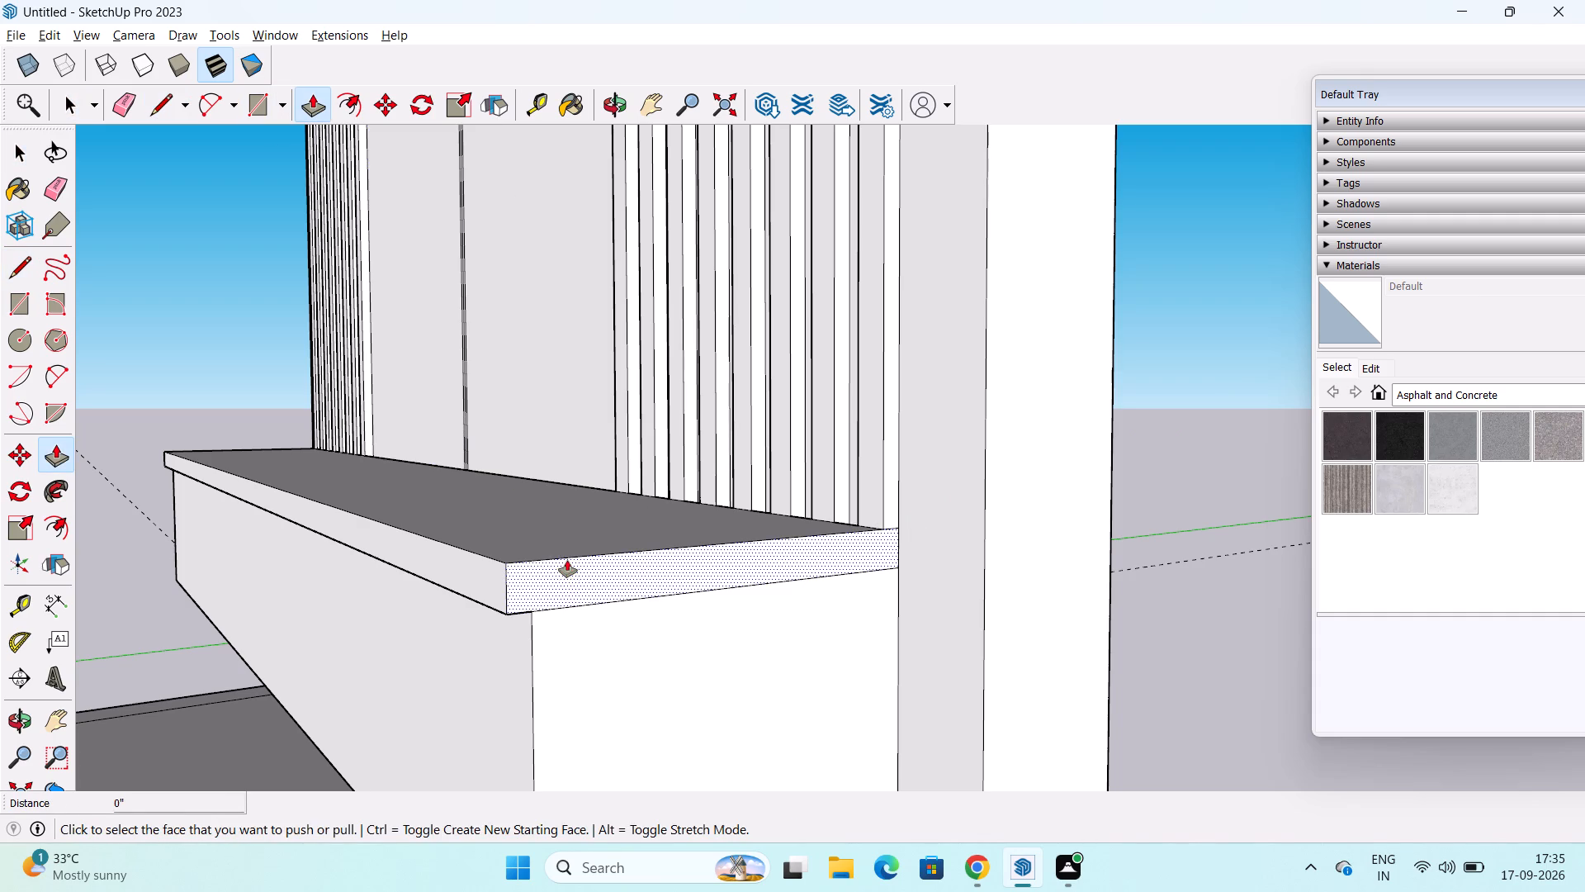
click(570, 570)
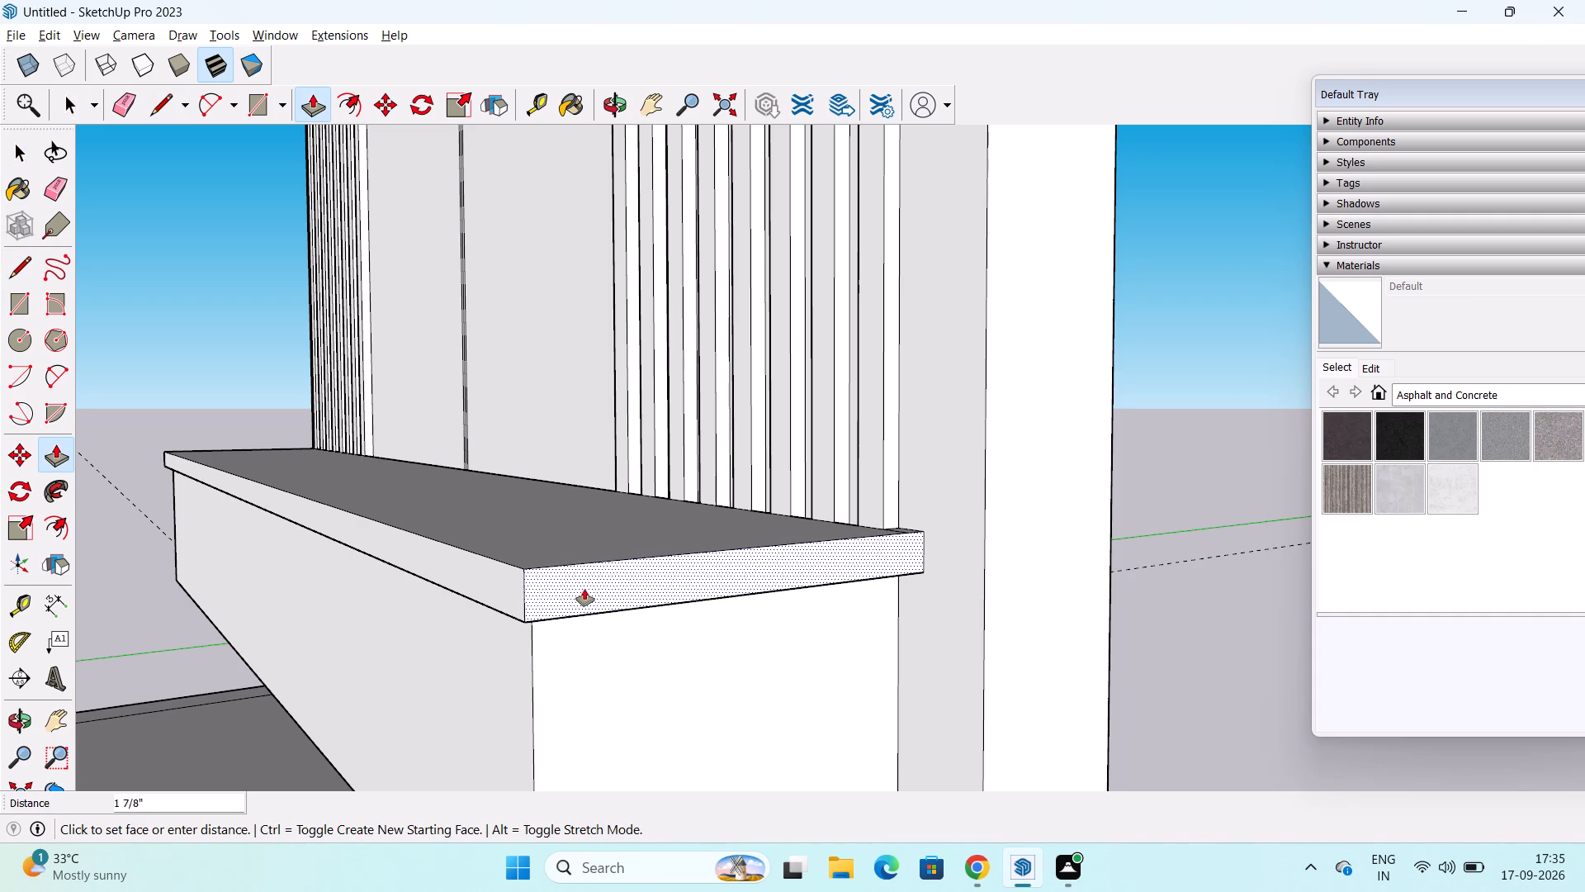
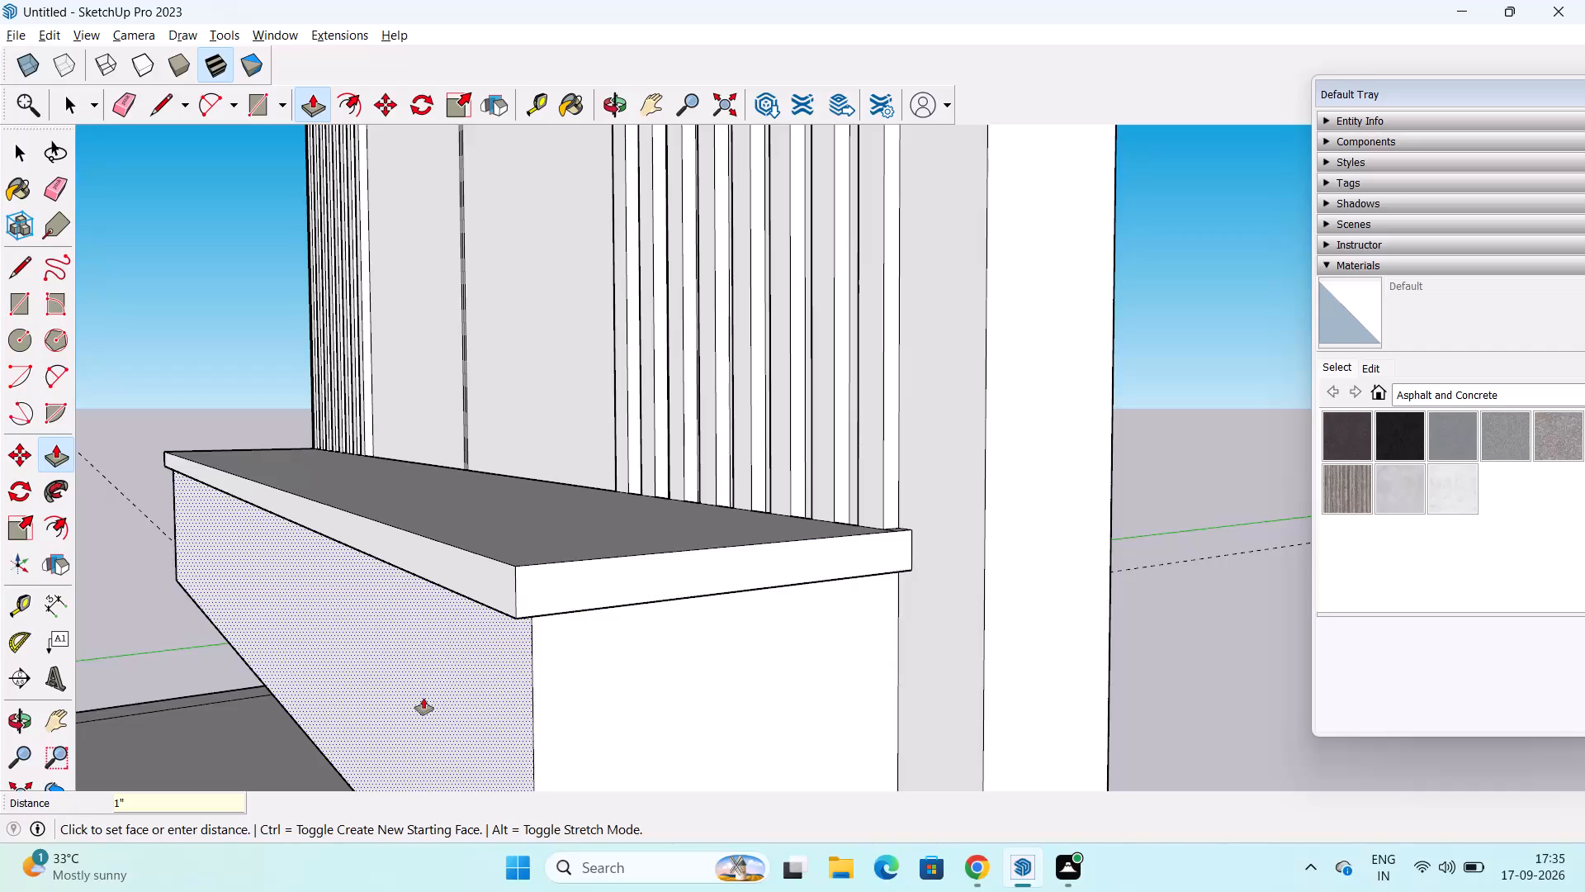
Extrude the top band's left end face outward by 1" so it overhangs the unit's left end.
middle_drag(423, 698, 509, 448)
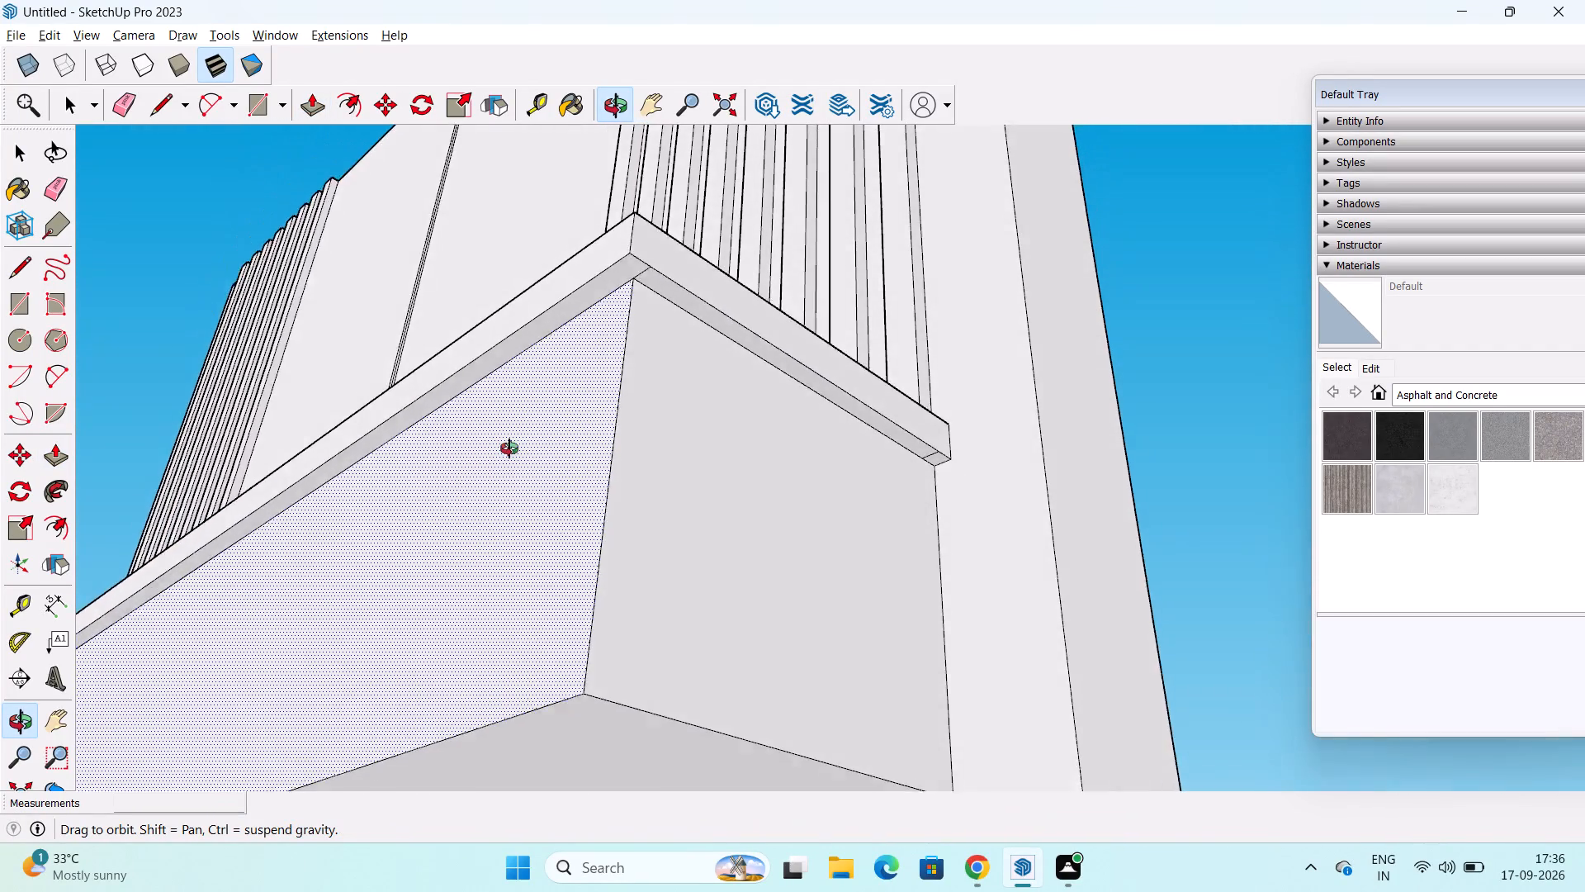
middle_drag(509, 448, 882, 425)
shift+middle_drag(336, 394, 1175, 456)
scroll(477, 484, down, 5)
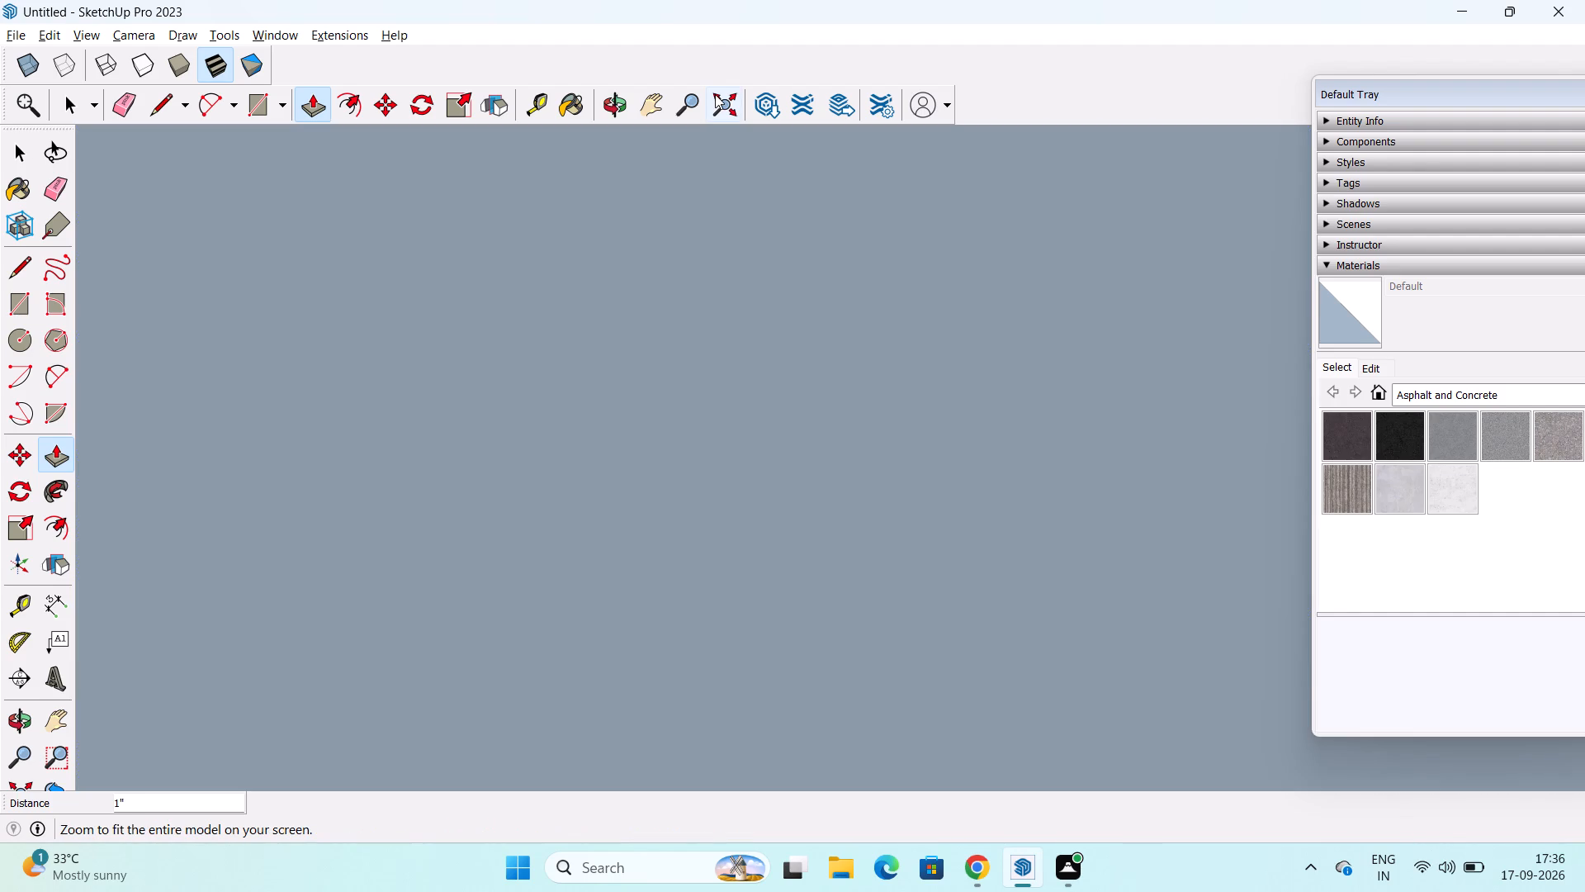
click(715, 94)
middle_drag(826, 610, 898, 690)
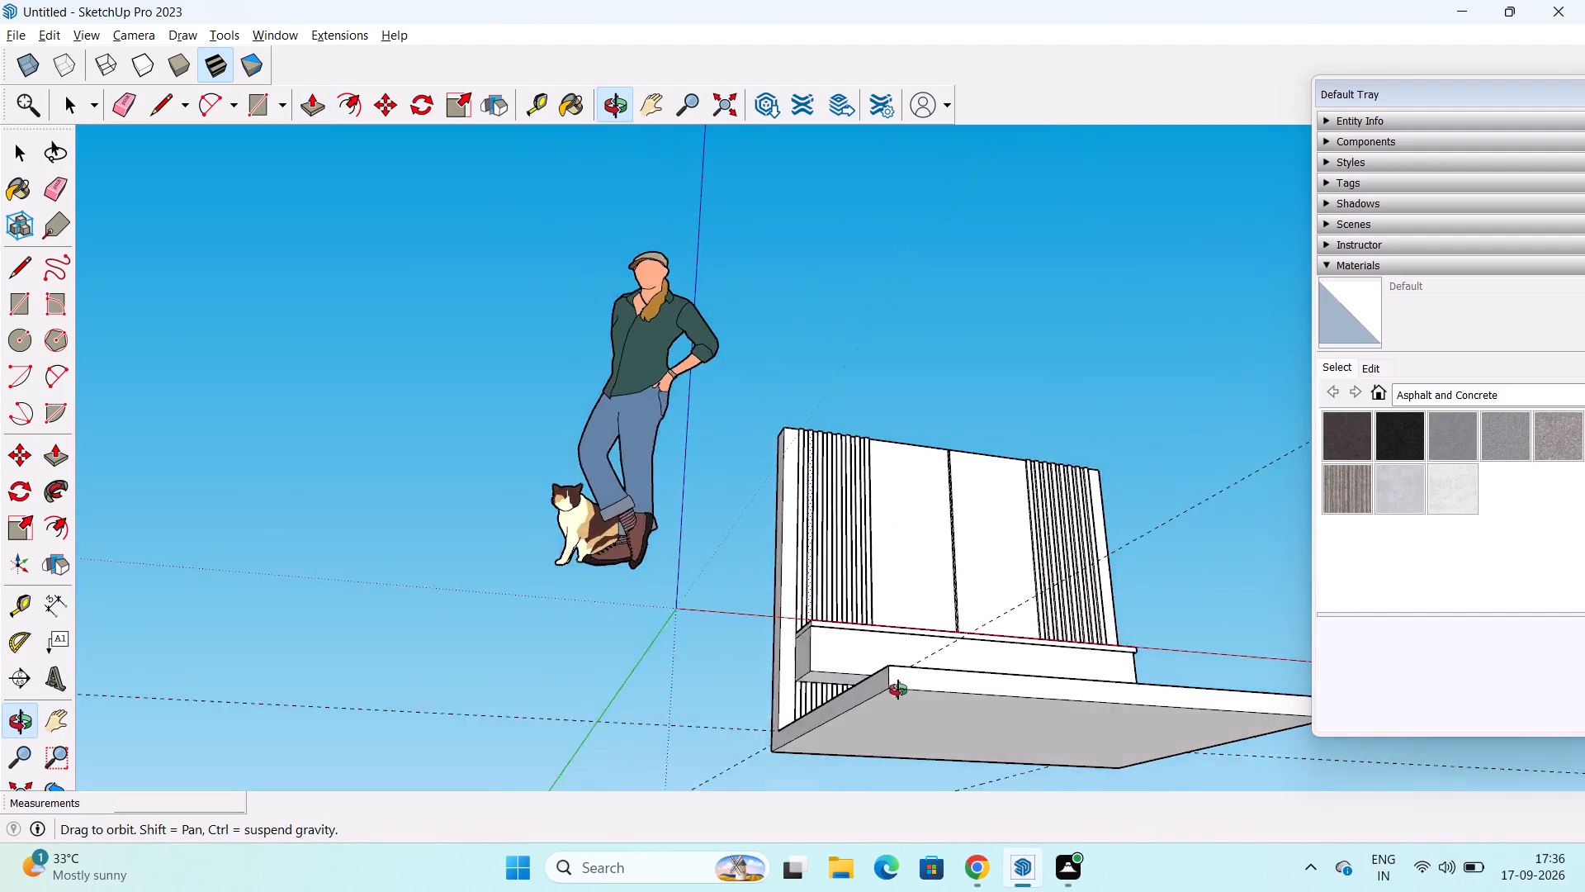
middle_drag(898, 690, 1105, 721)
scroll(778, 634, up, 11)
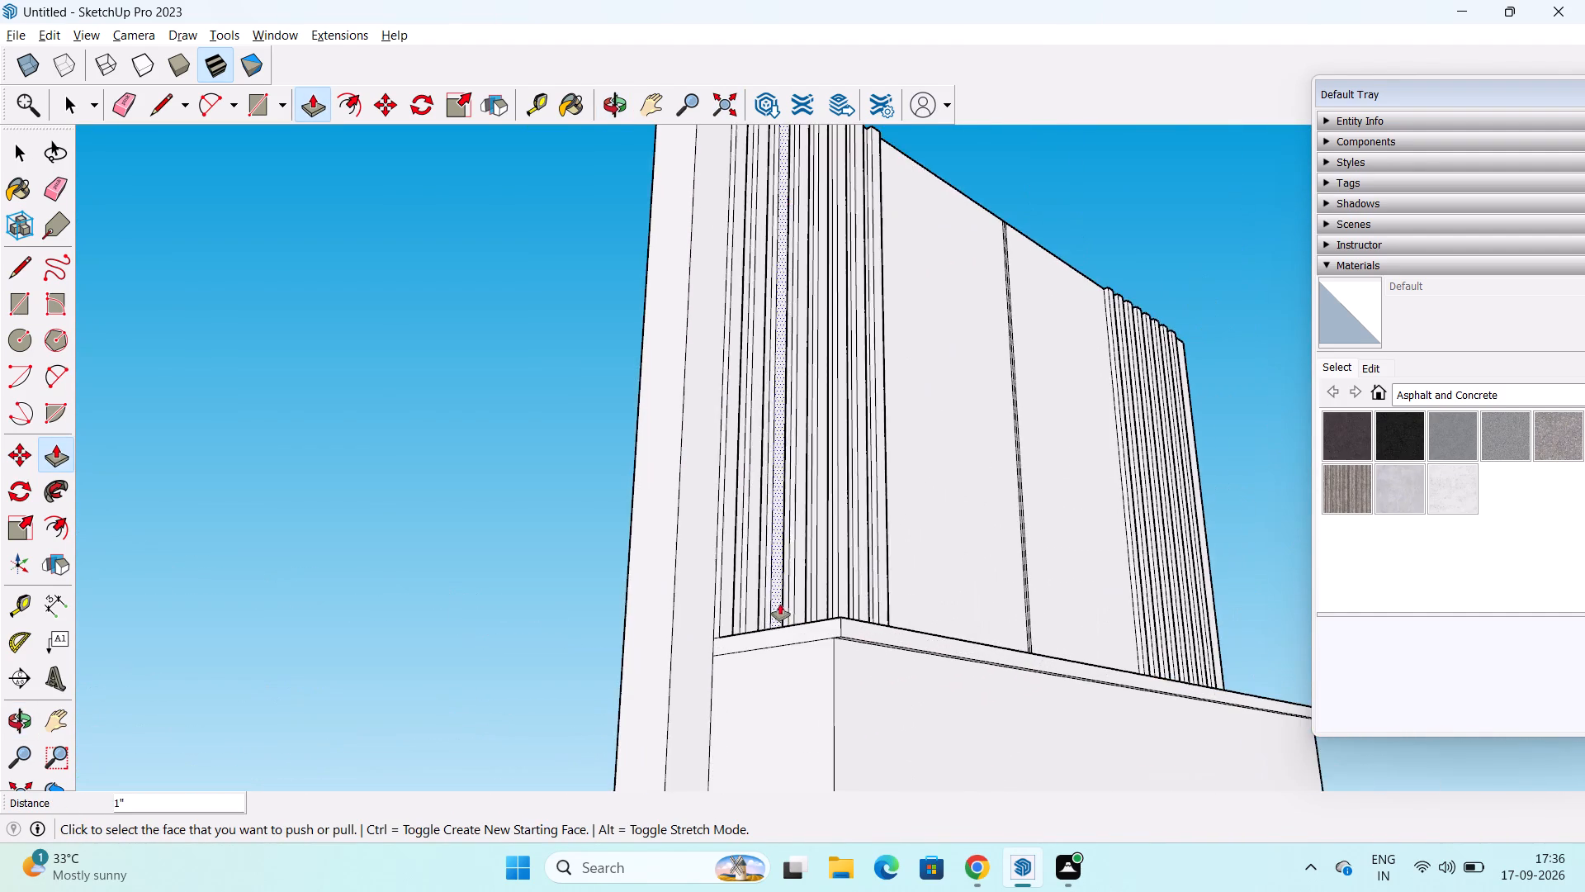
scroll(783, 614, up, 2)
double_click(817, 627)
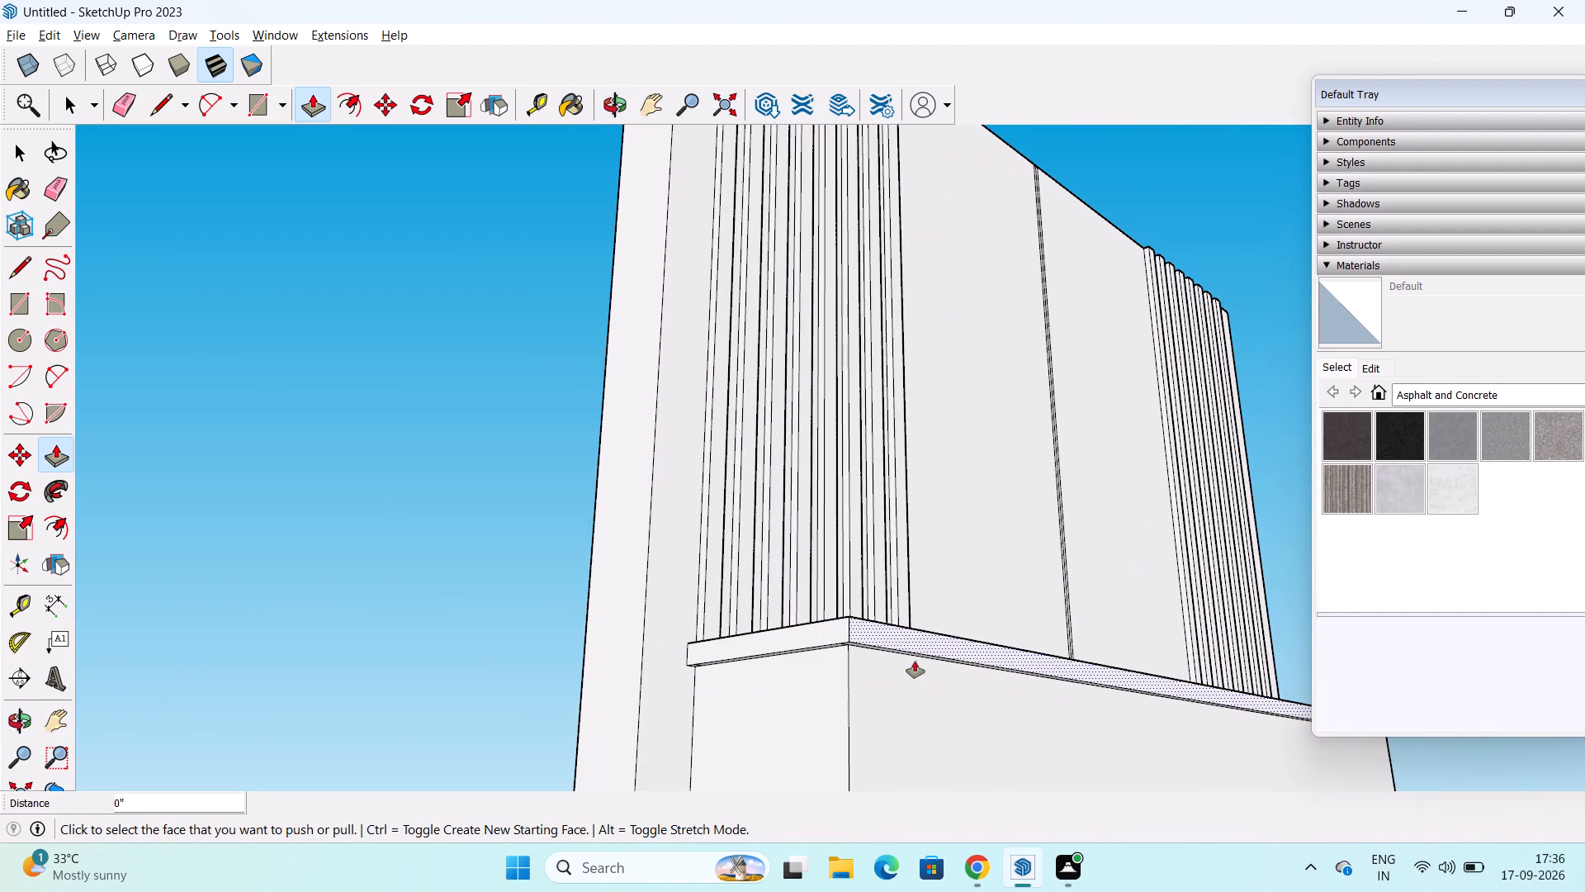
key(space)
Examine the horizontal unit and its projecting top band from the front, the sides and below.
scroll(916, 647, down, 4)
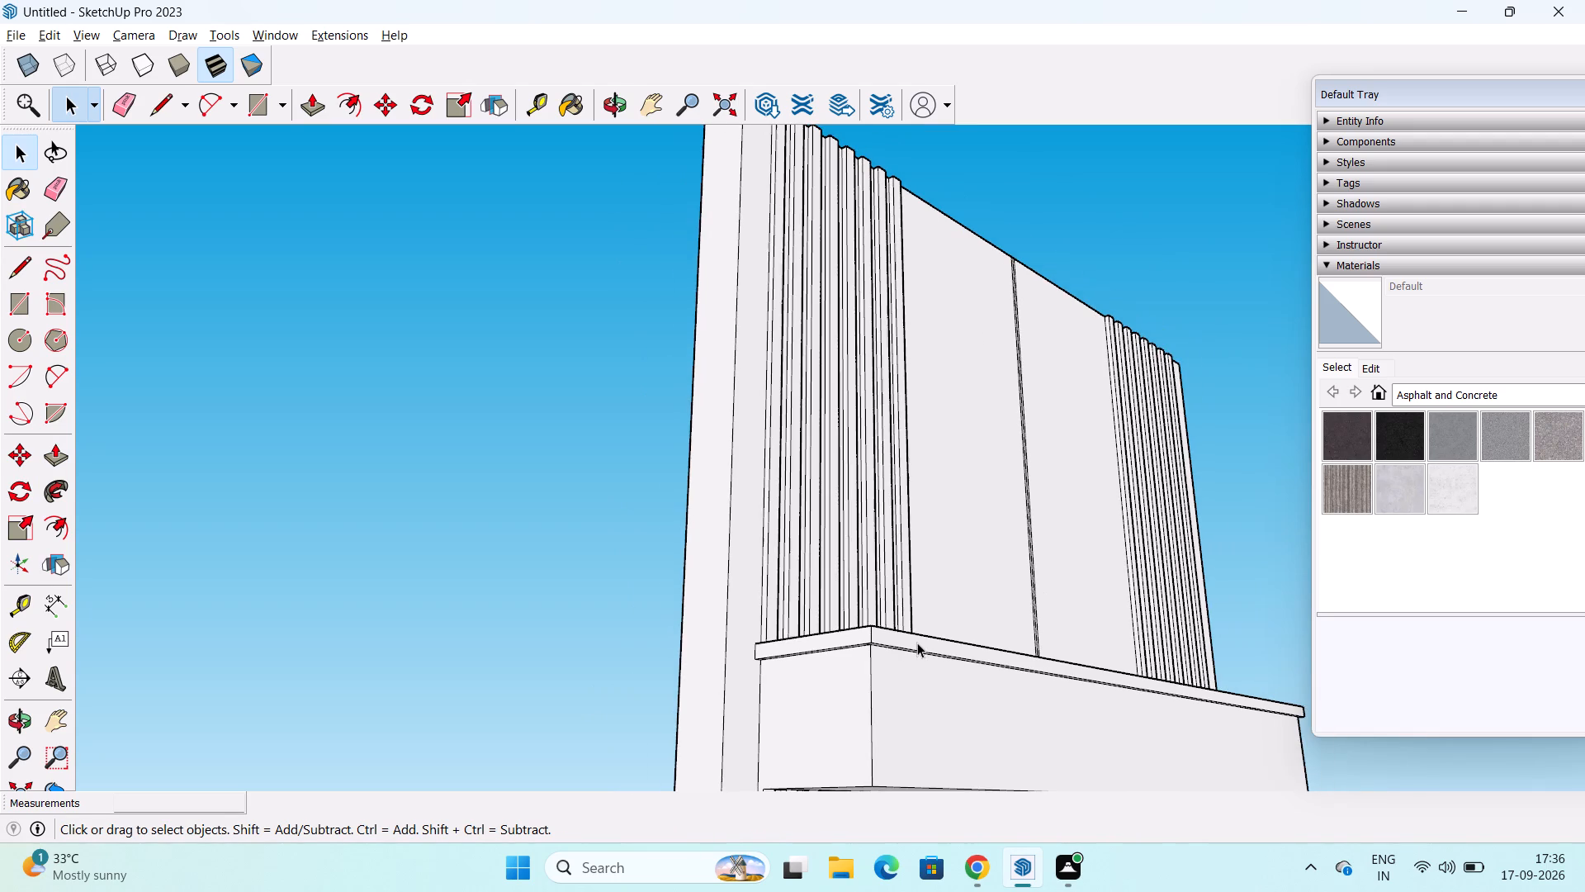
middle_drag(917, 643, 769, 700)
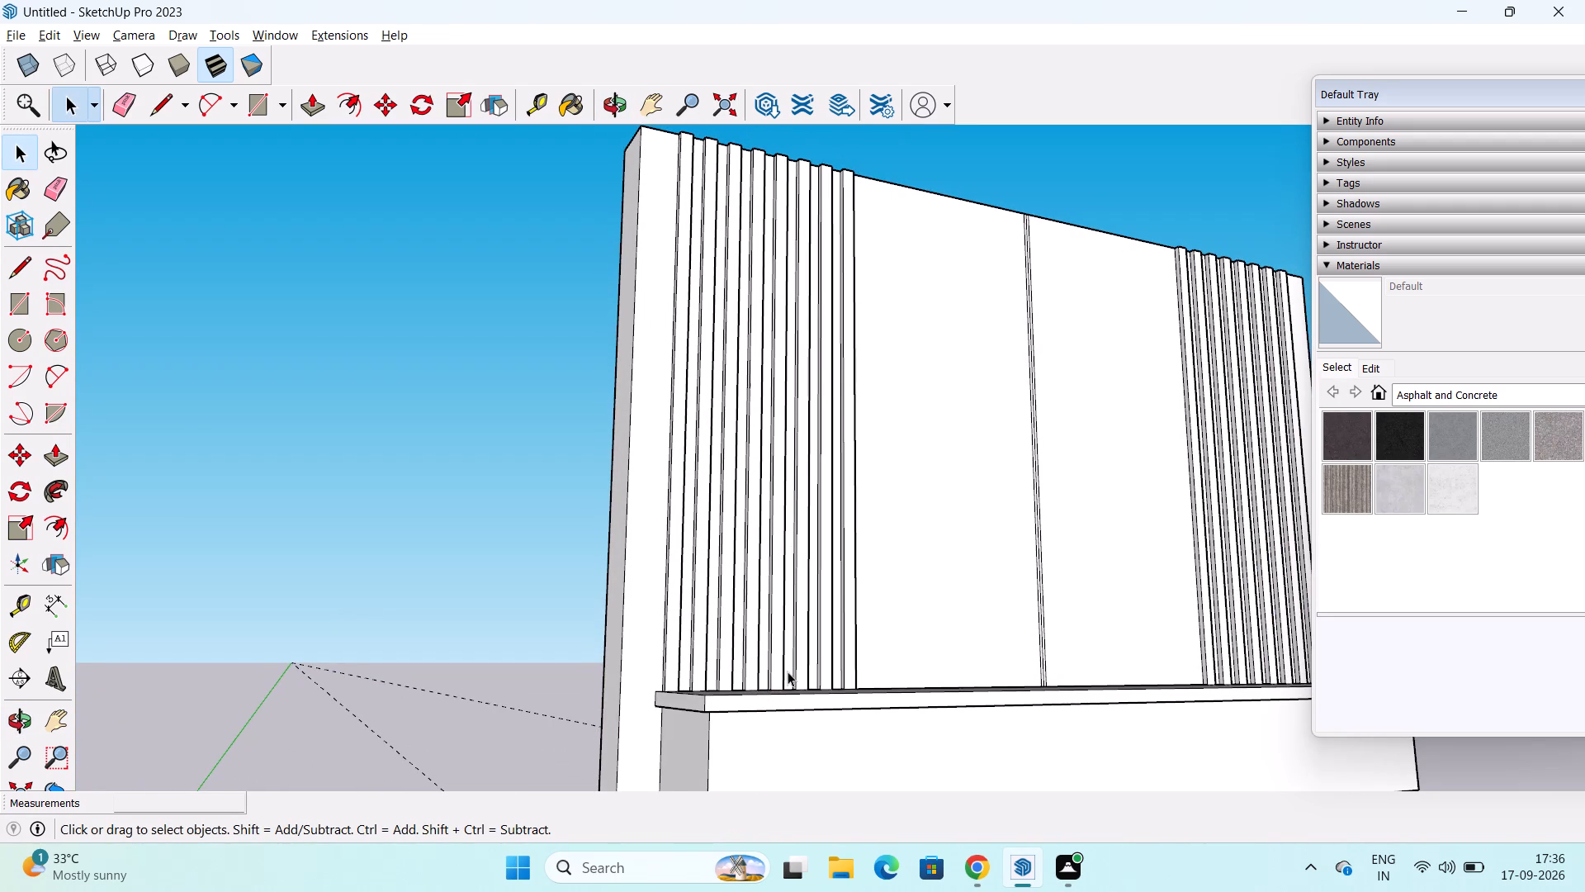
scroll(788, 671, down, 1)
middle_drag(916, 755, 501, 614)
scroll(611, 595, down, 1)
middle_drag(611, 595, 575, 680)
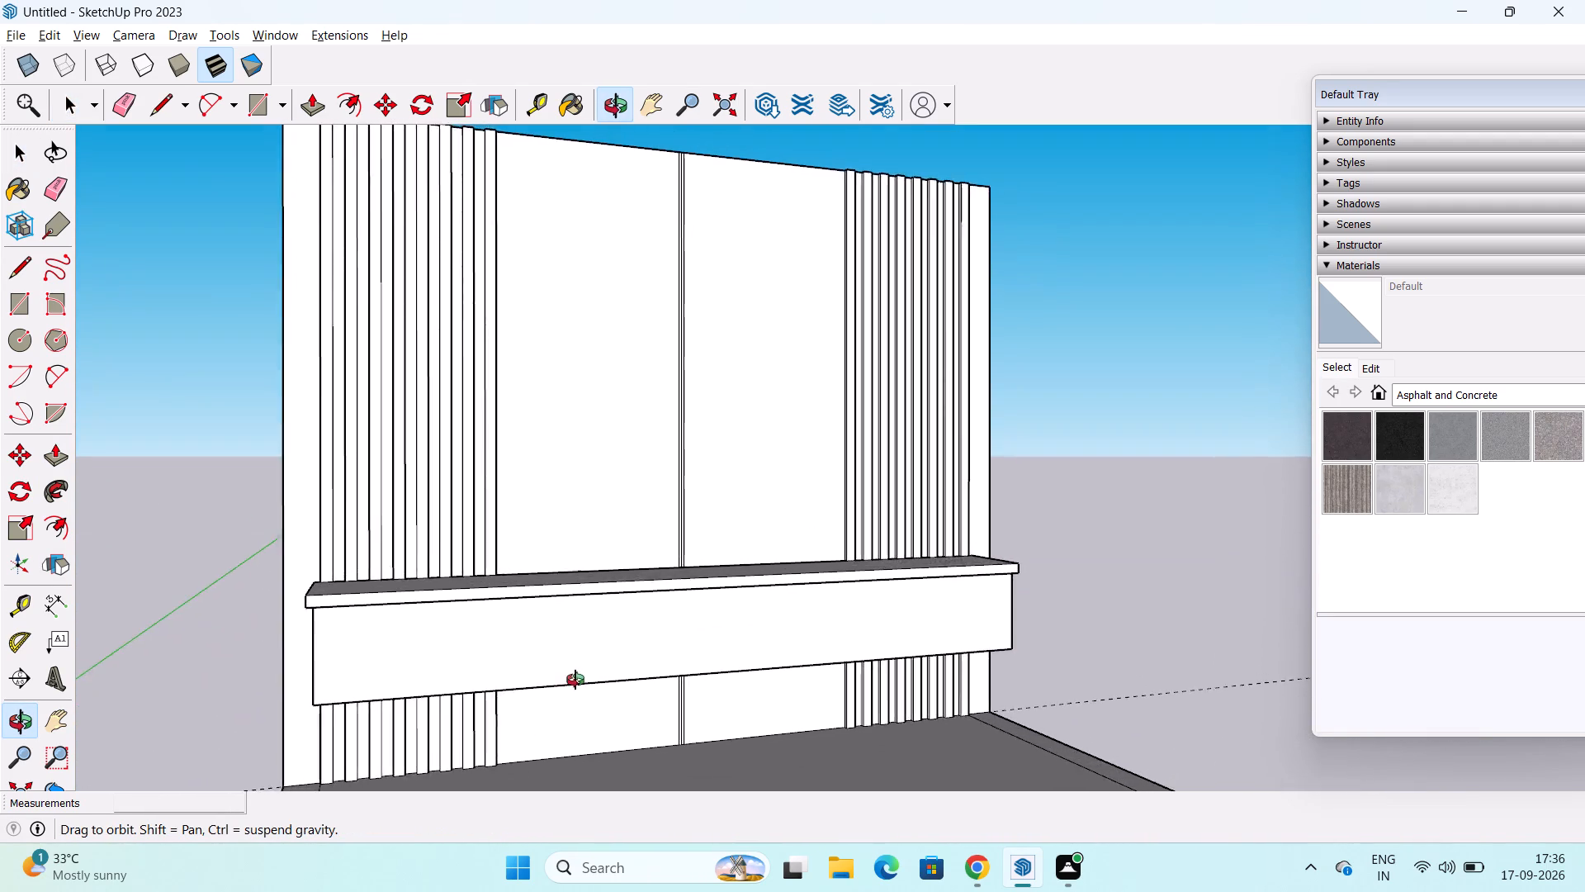
middle_drag(575, 680, 485, 678)
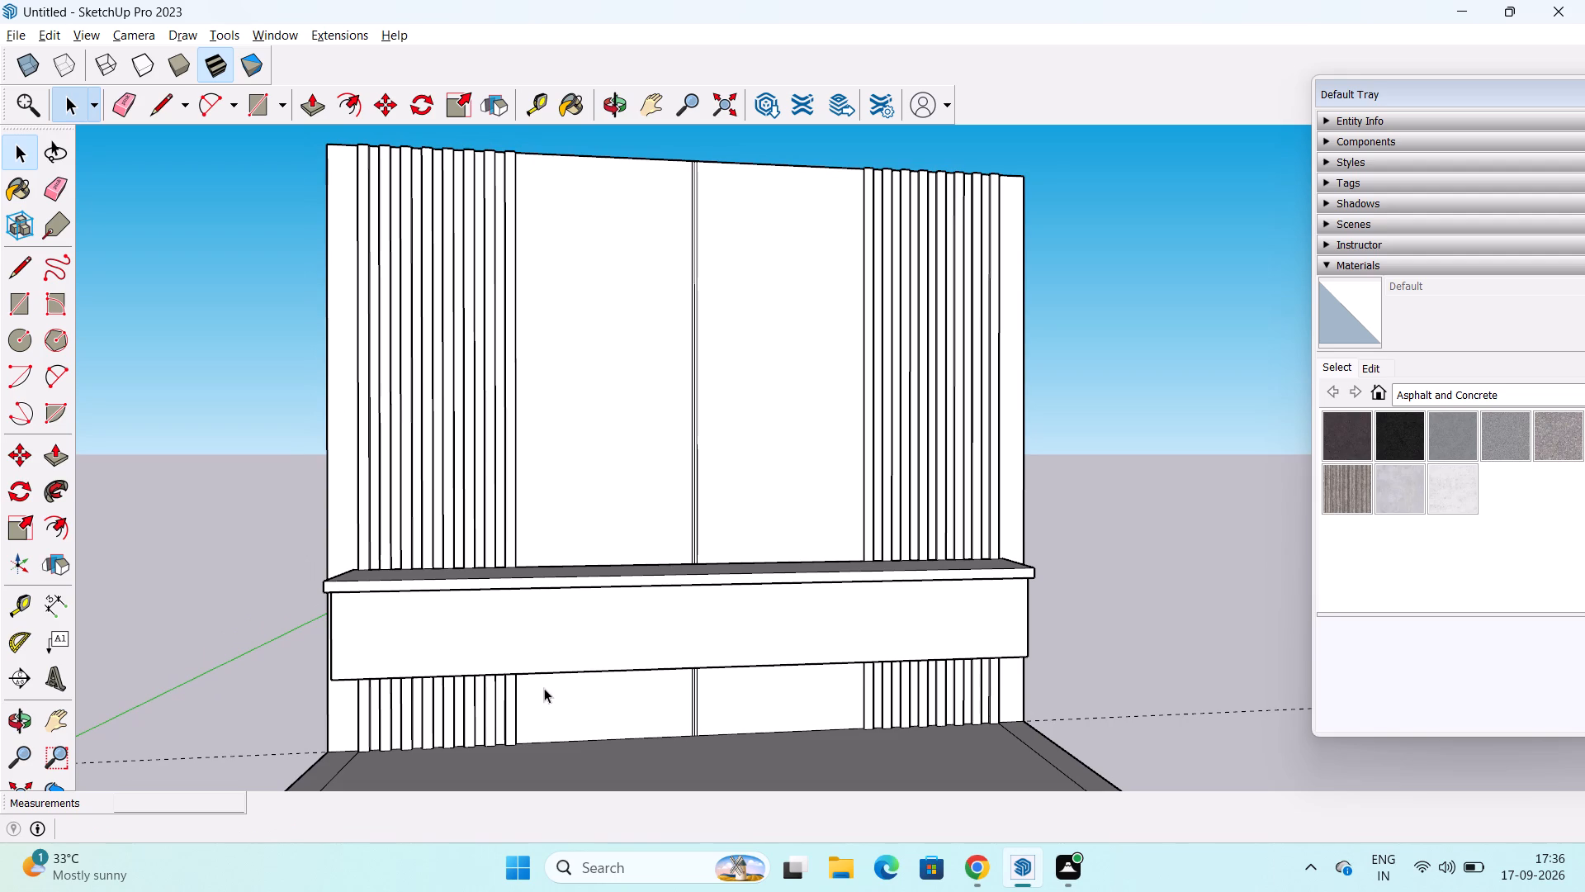
scroll(586, 690, up, 3)
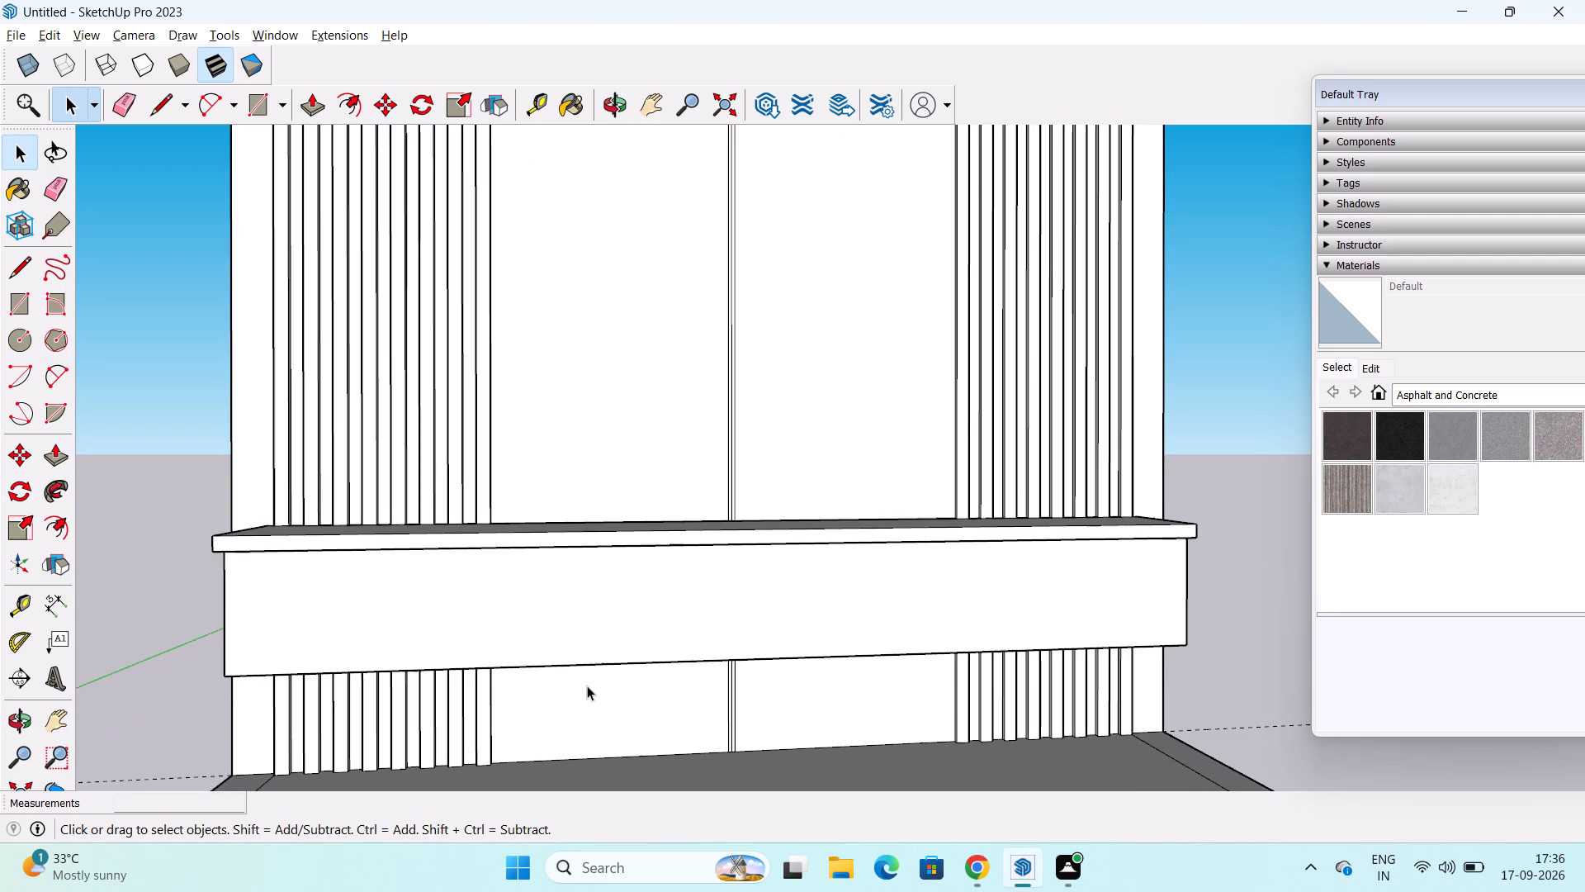
middle_drag(587, 685, 585, 595)
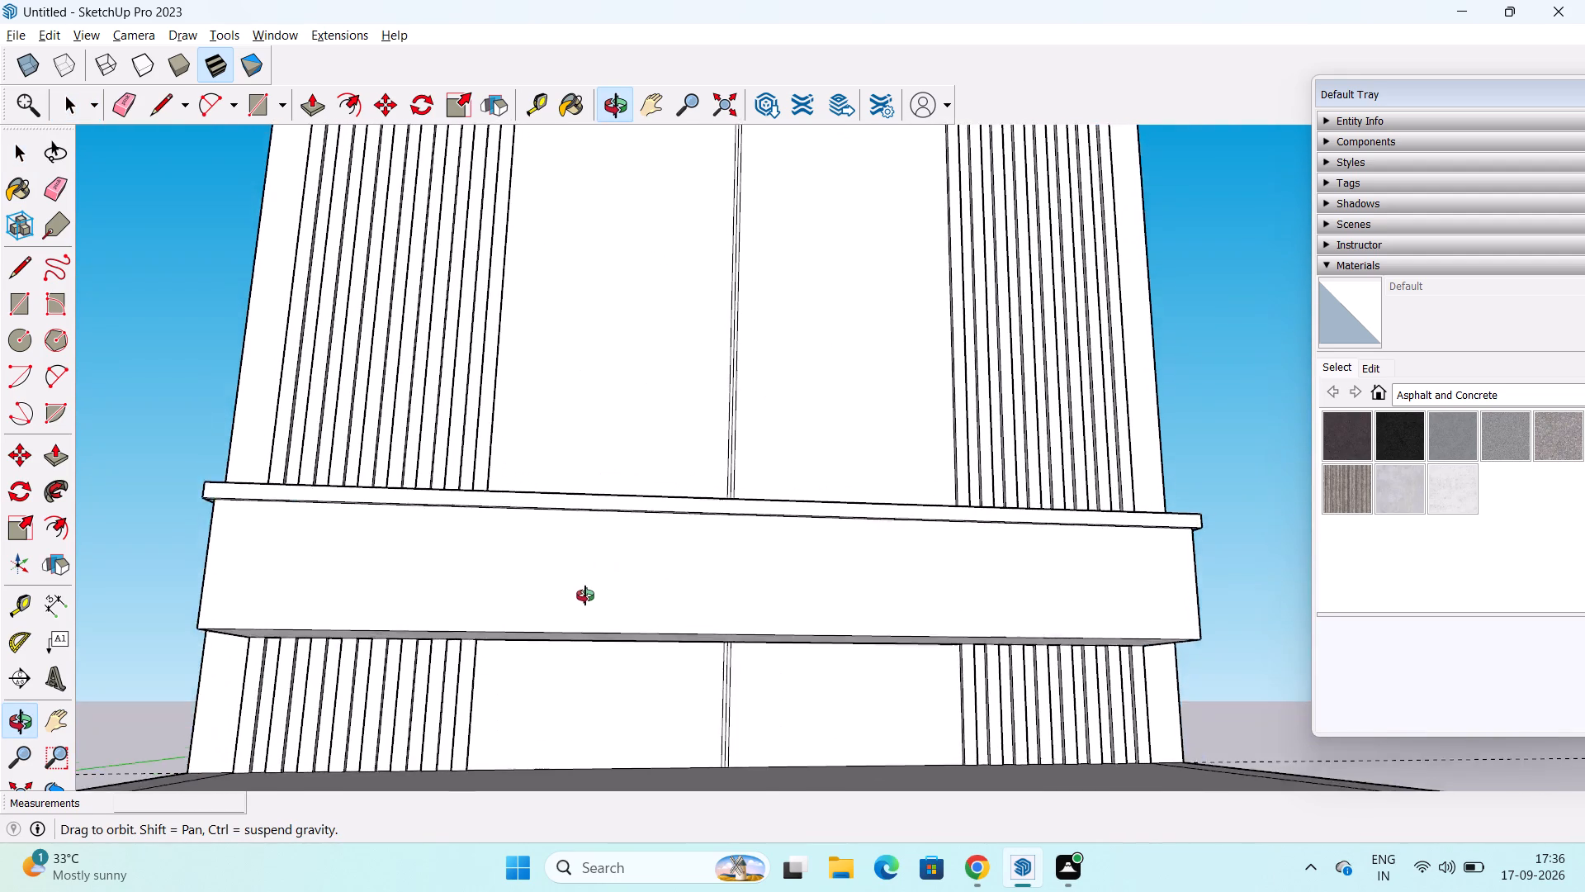
middle_drag(585, 595, 584, 604)
scroll(584, 604, down, 4)
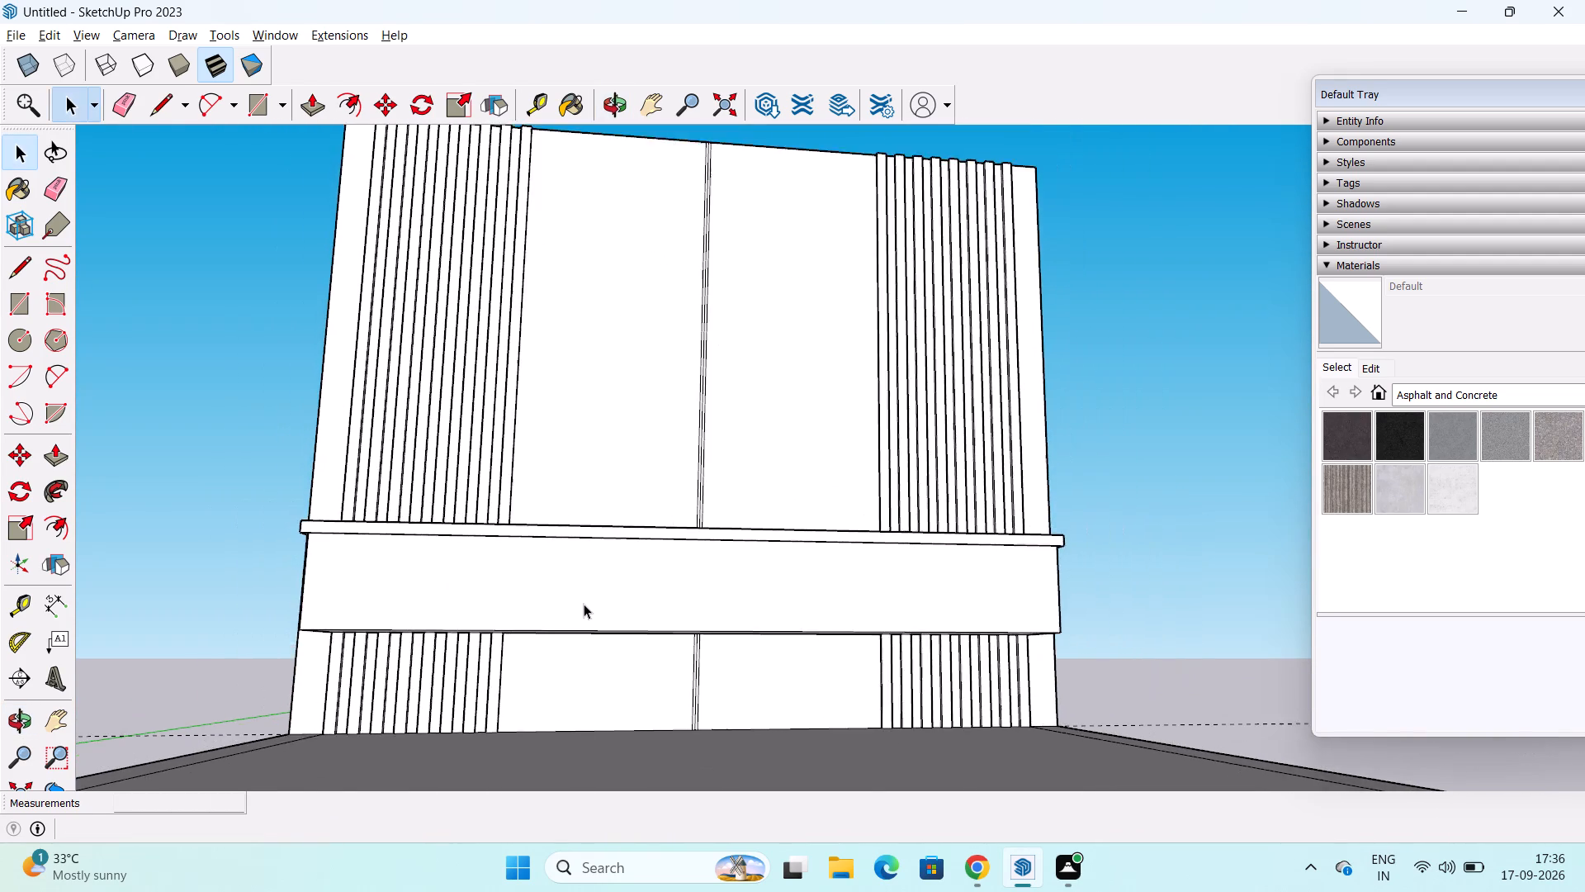
scroll(584, 604, down, 1)
middle_drag(584, 605, 486, 665)
scroll(486, 665, down, 1)
scroll(515, 644, up, 3)
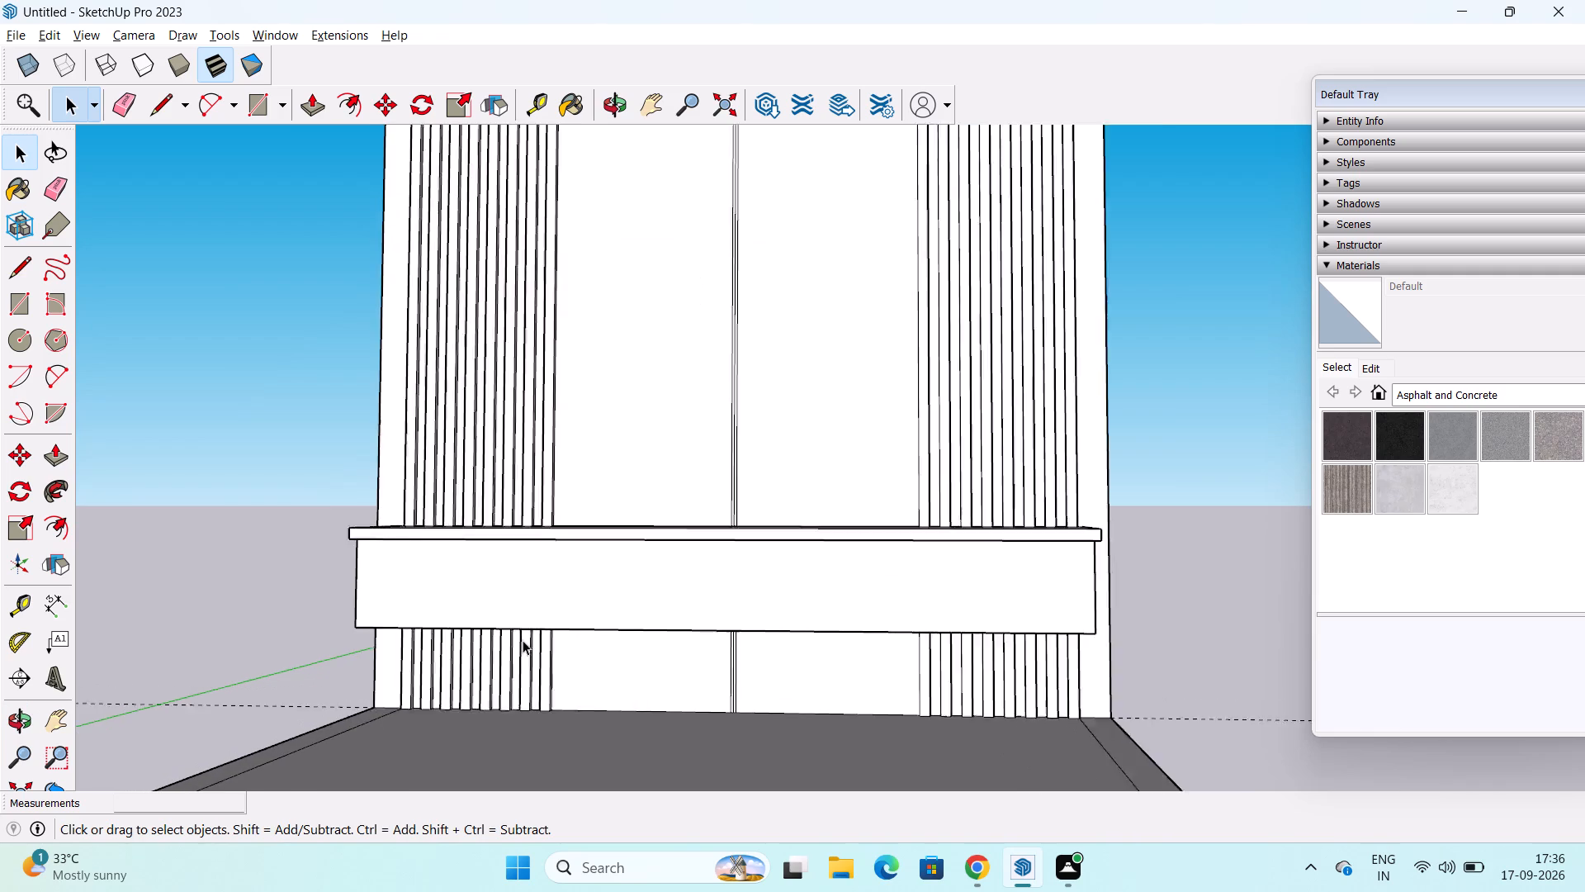
scroll(523, 640, up, 1)
Extrude the horizontal unit's bottom face downward by 2".
middle_drag(523, 640, 569, 529)
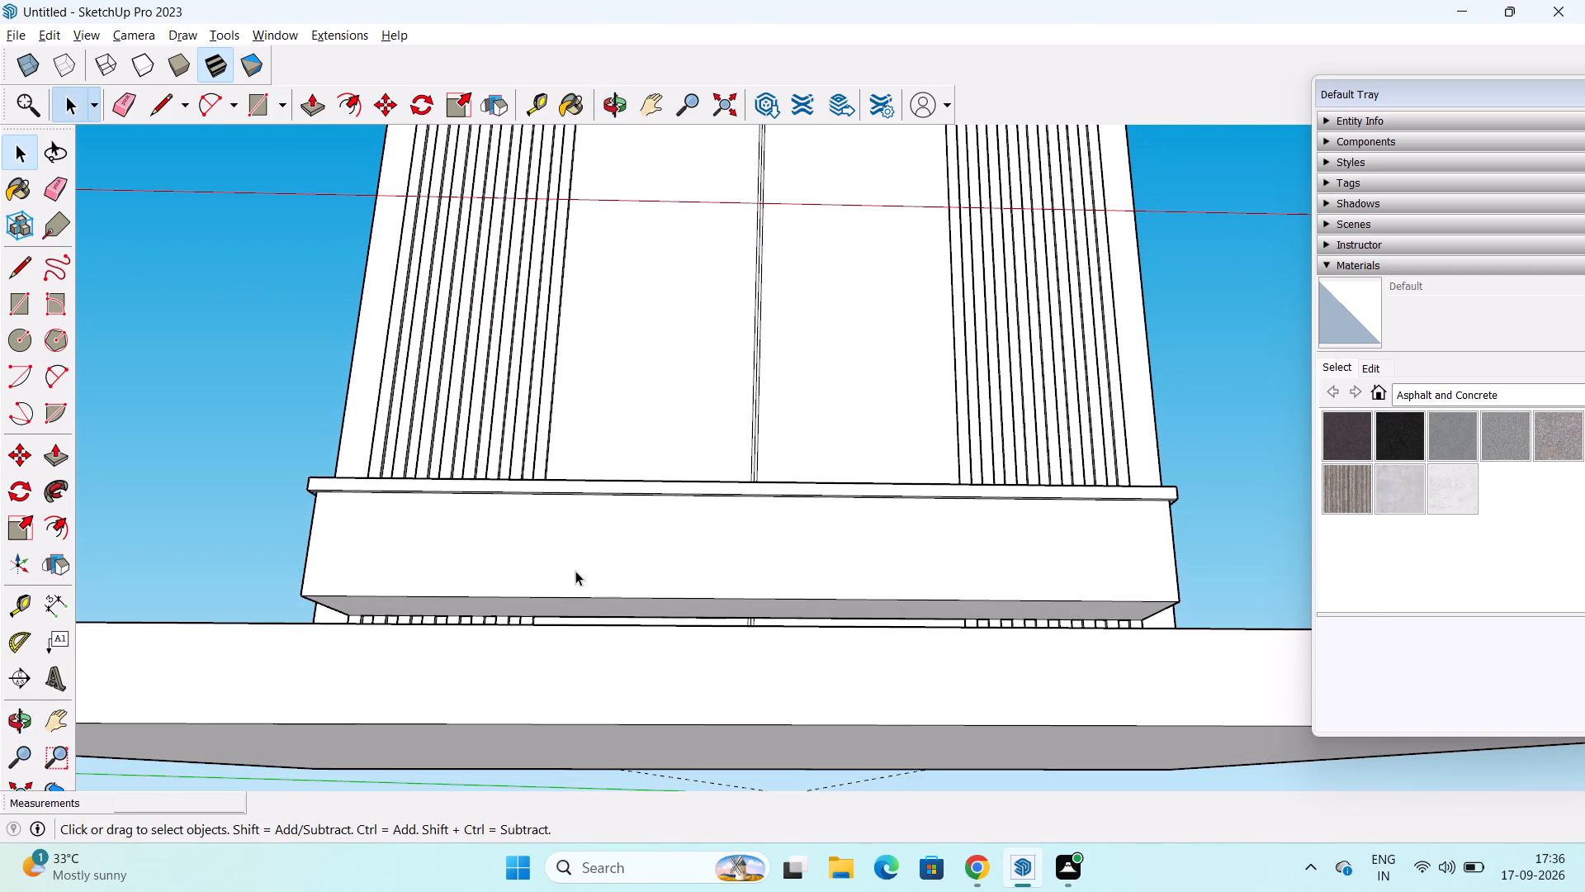
scroll(577, 592, up, 5)
click(50, 458)
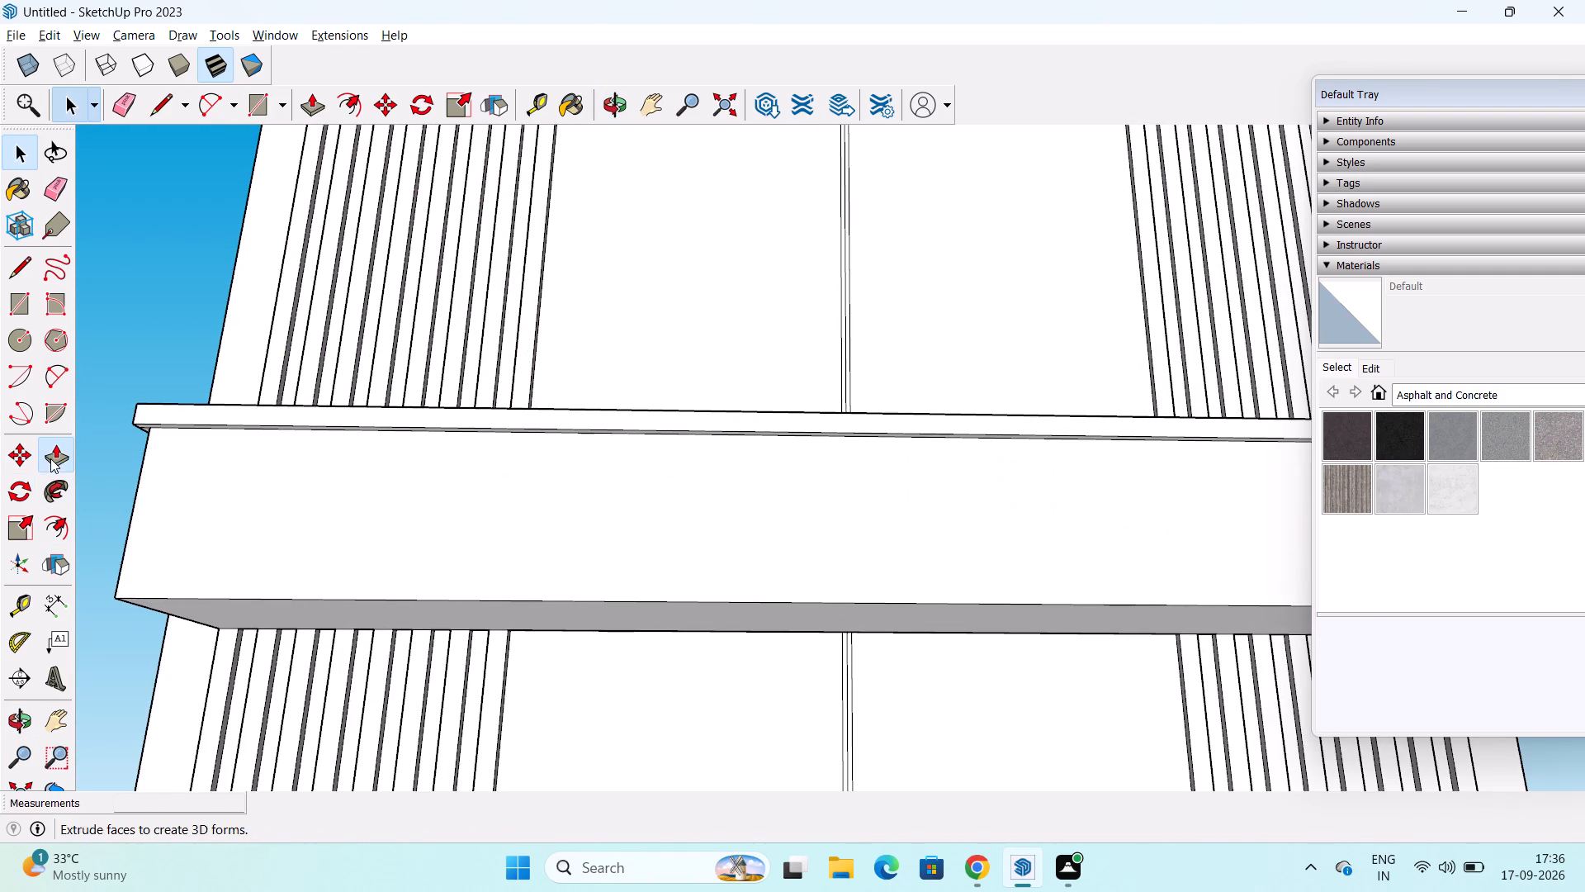
click(631, 616)
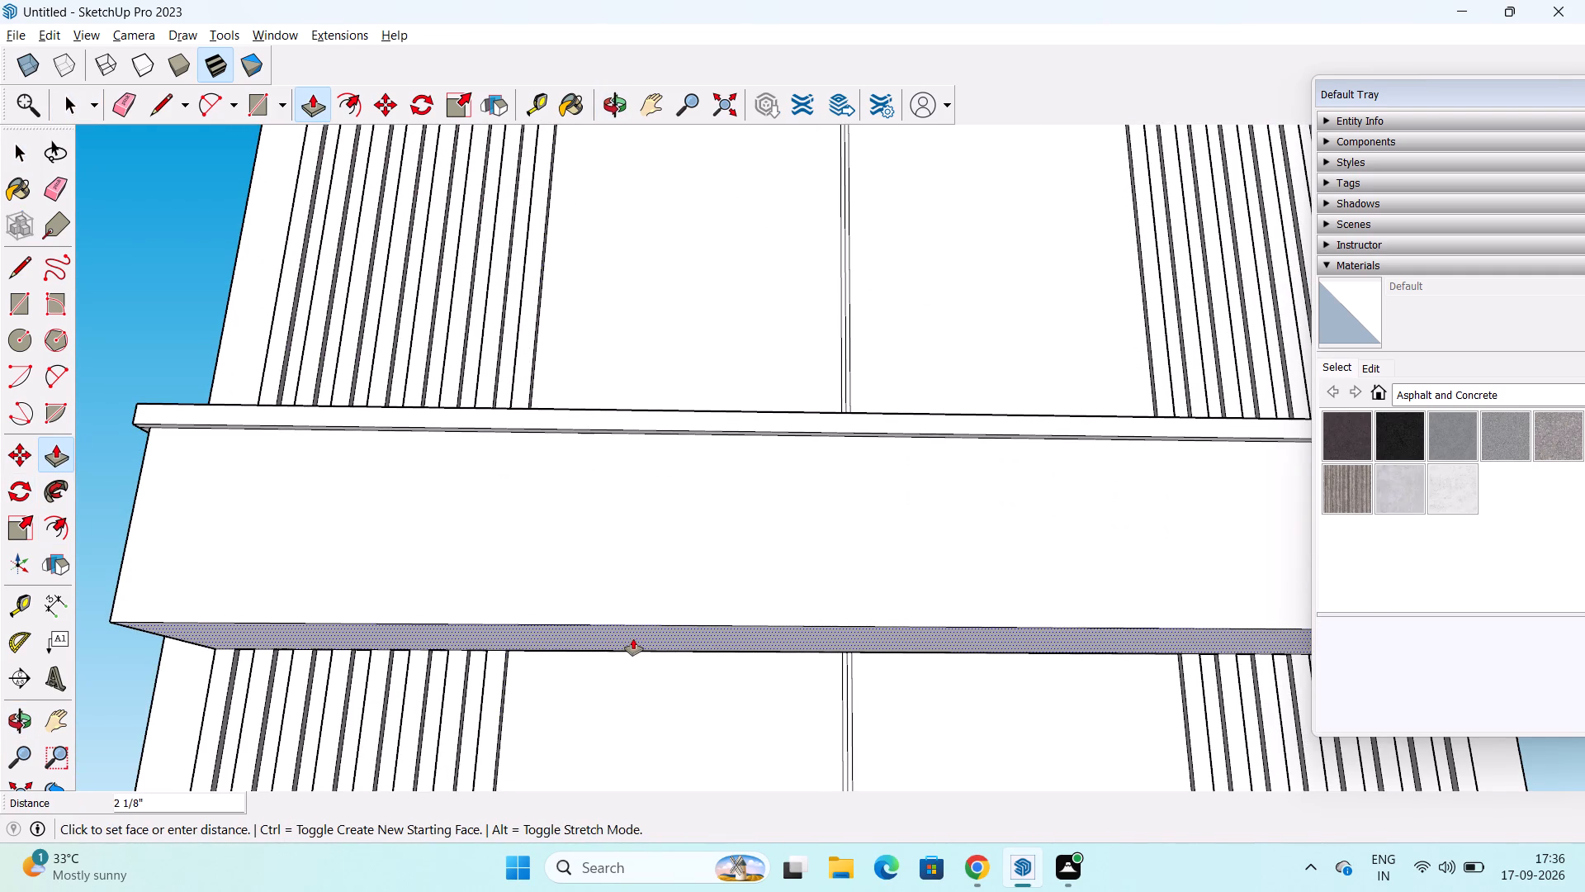
text(2")
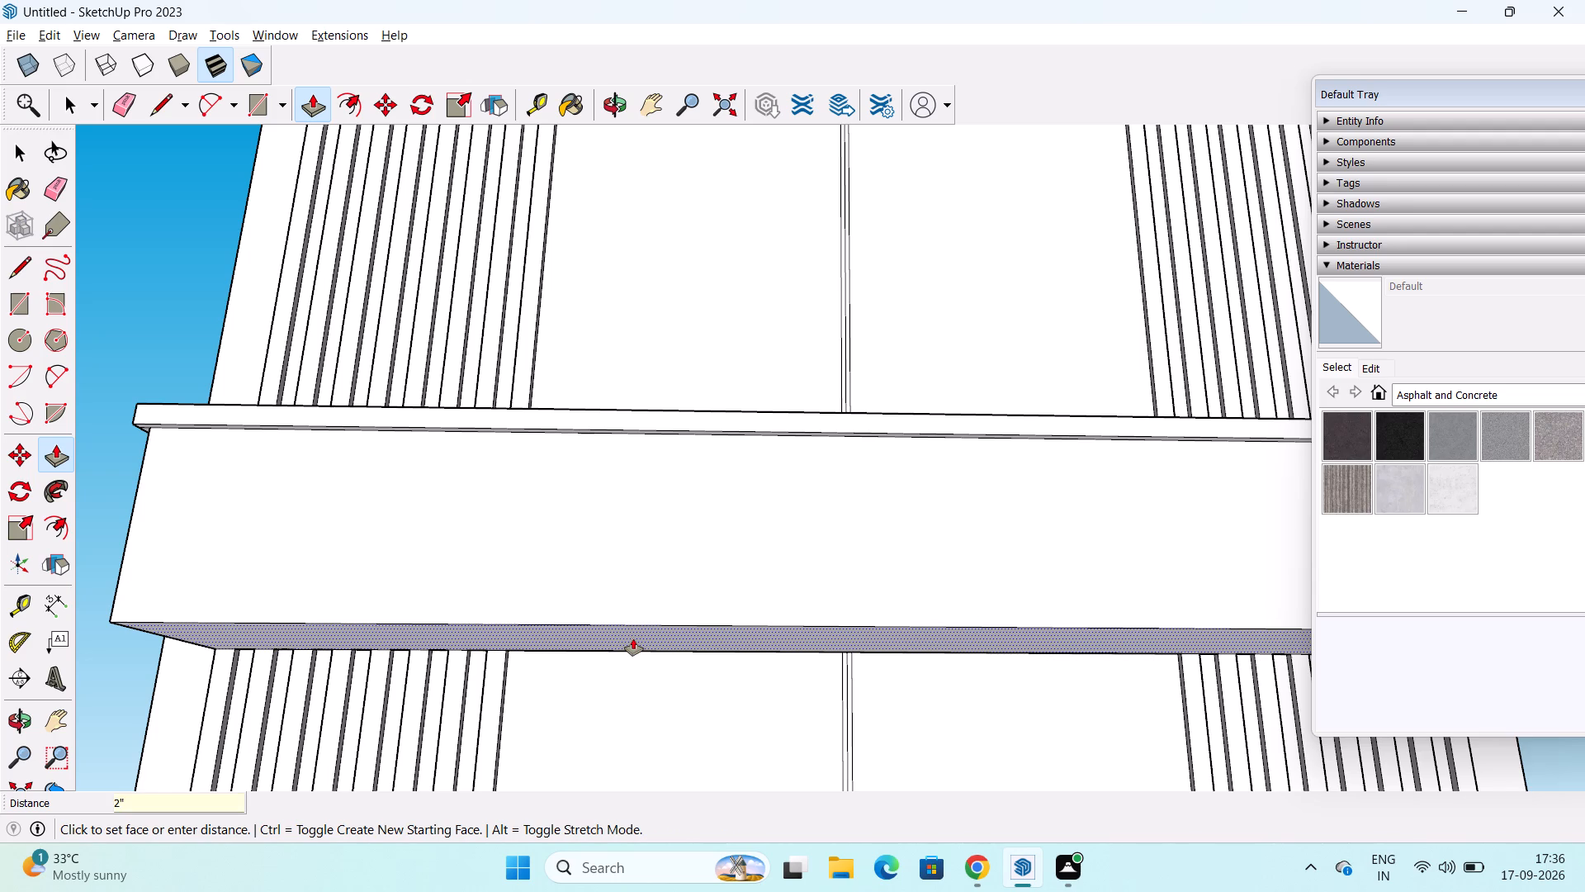
key(Return)
key(space)
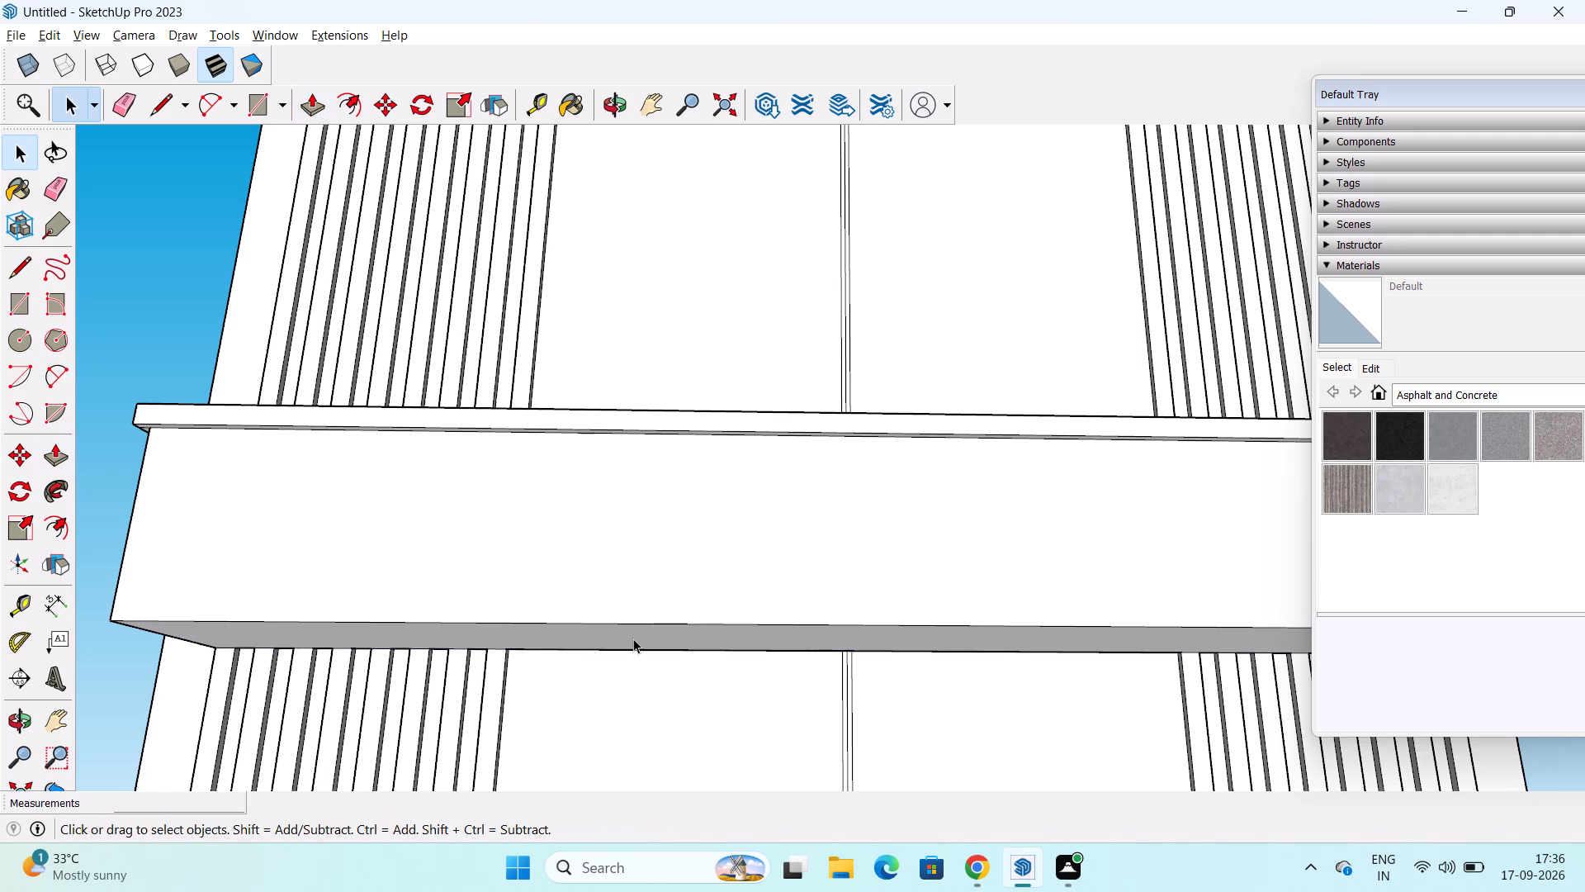
Copy the front face's bottom edge upward by 2" to mark a lower band across the horizontal unit.
click(534, 619)
click(543, 619)
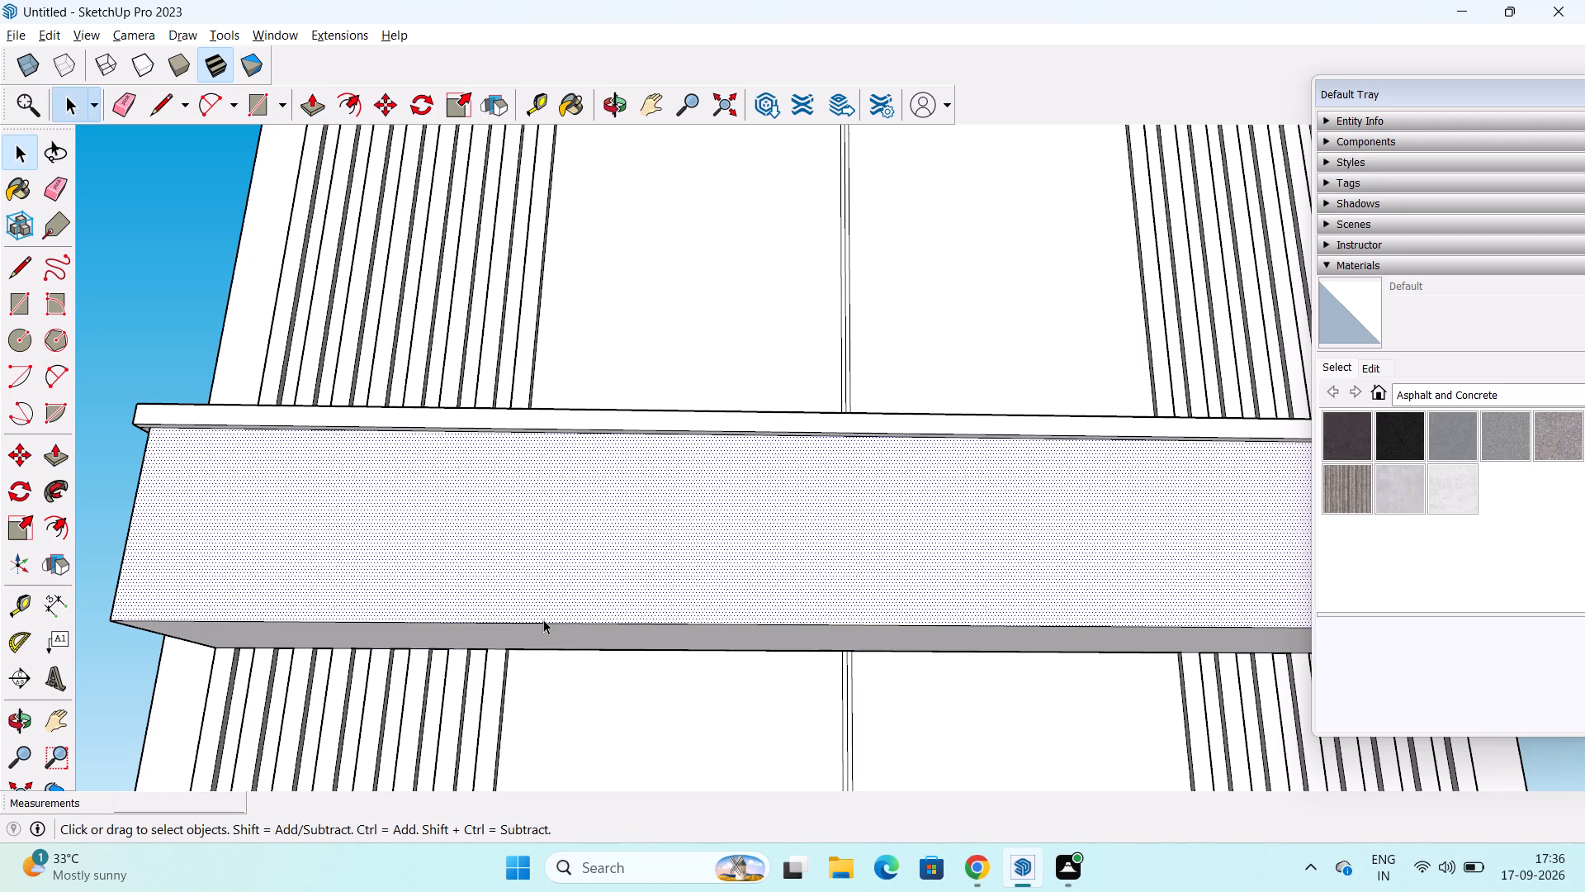
click(545, 624)
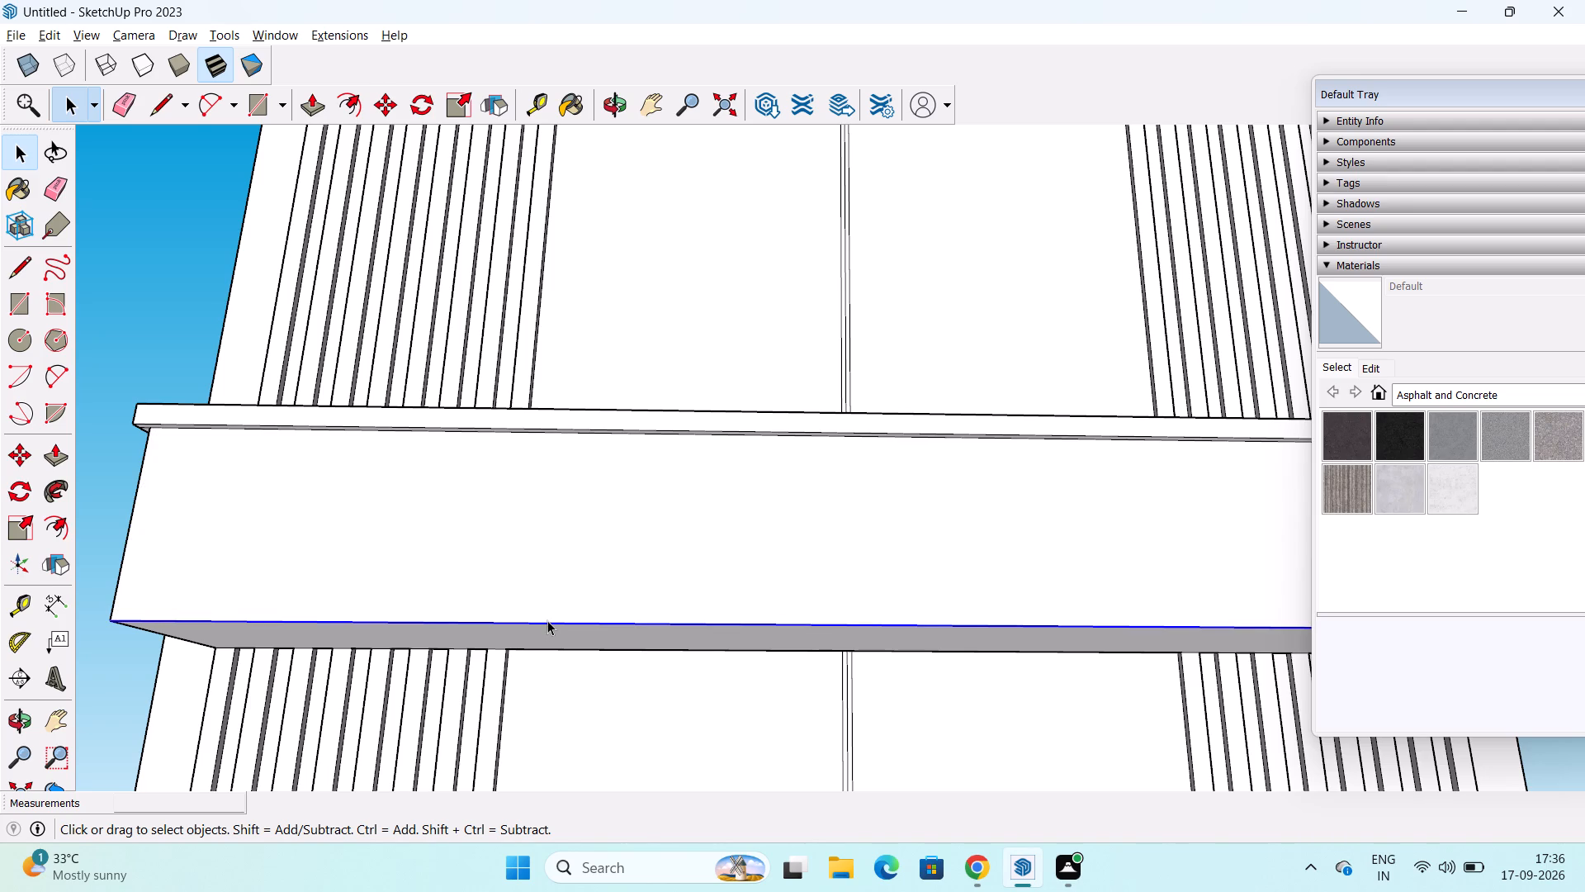
key(m)
click(114, 623)
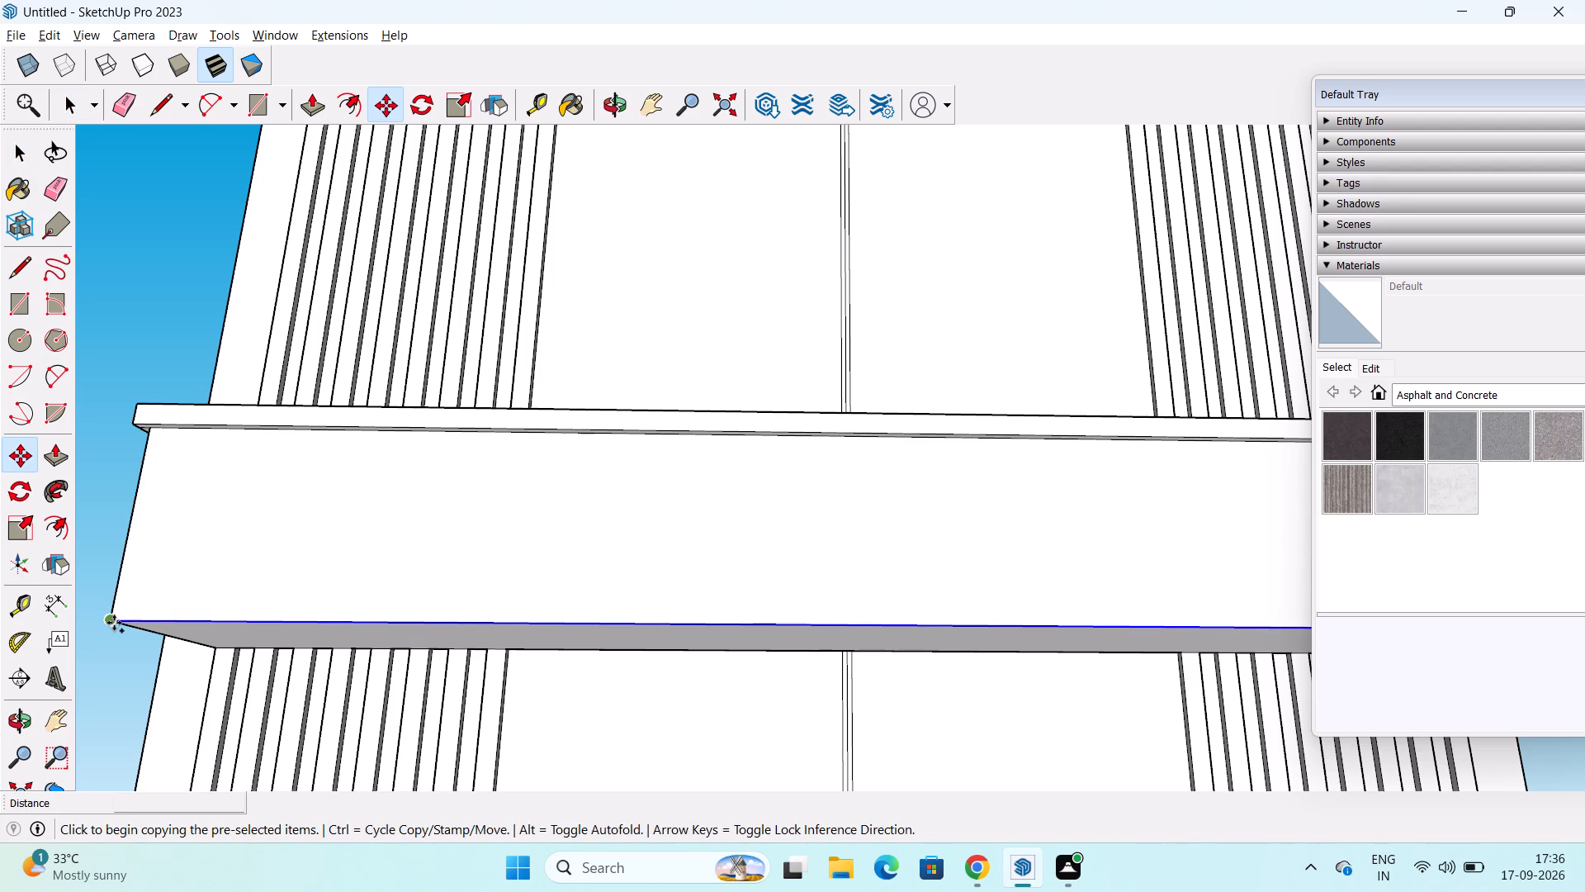
text(2")
key(Return)
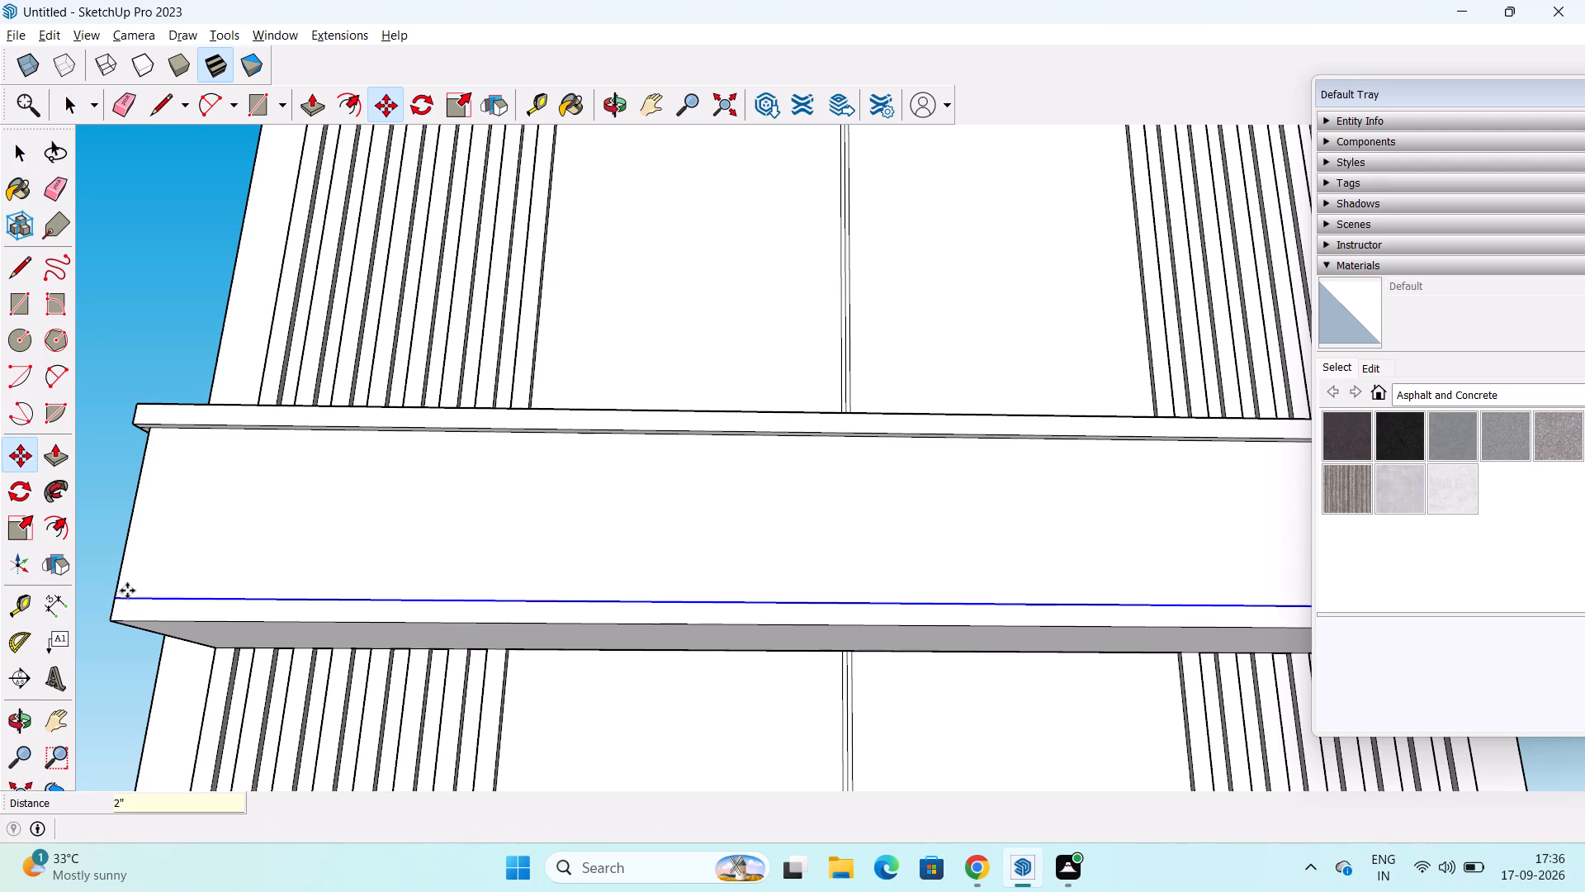
Copy the right end face's bottom edge up 2" to meet the end of the front band line.
scroll(211, 602, down, 4)
scroll(443, 546, down, 1)
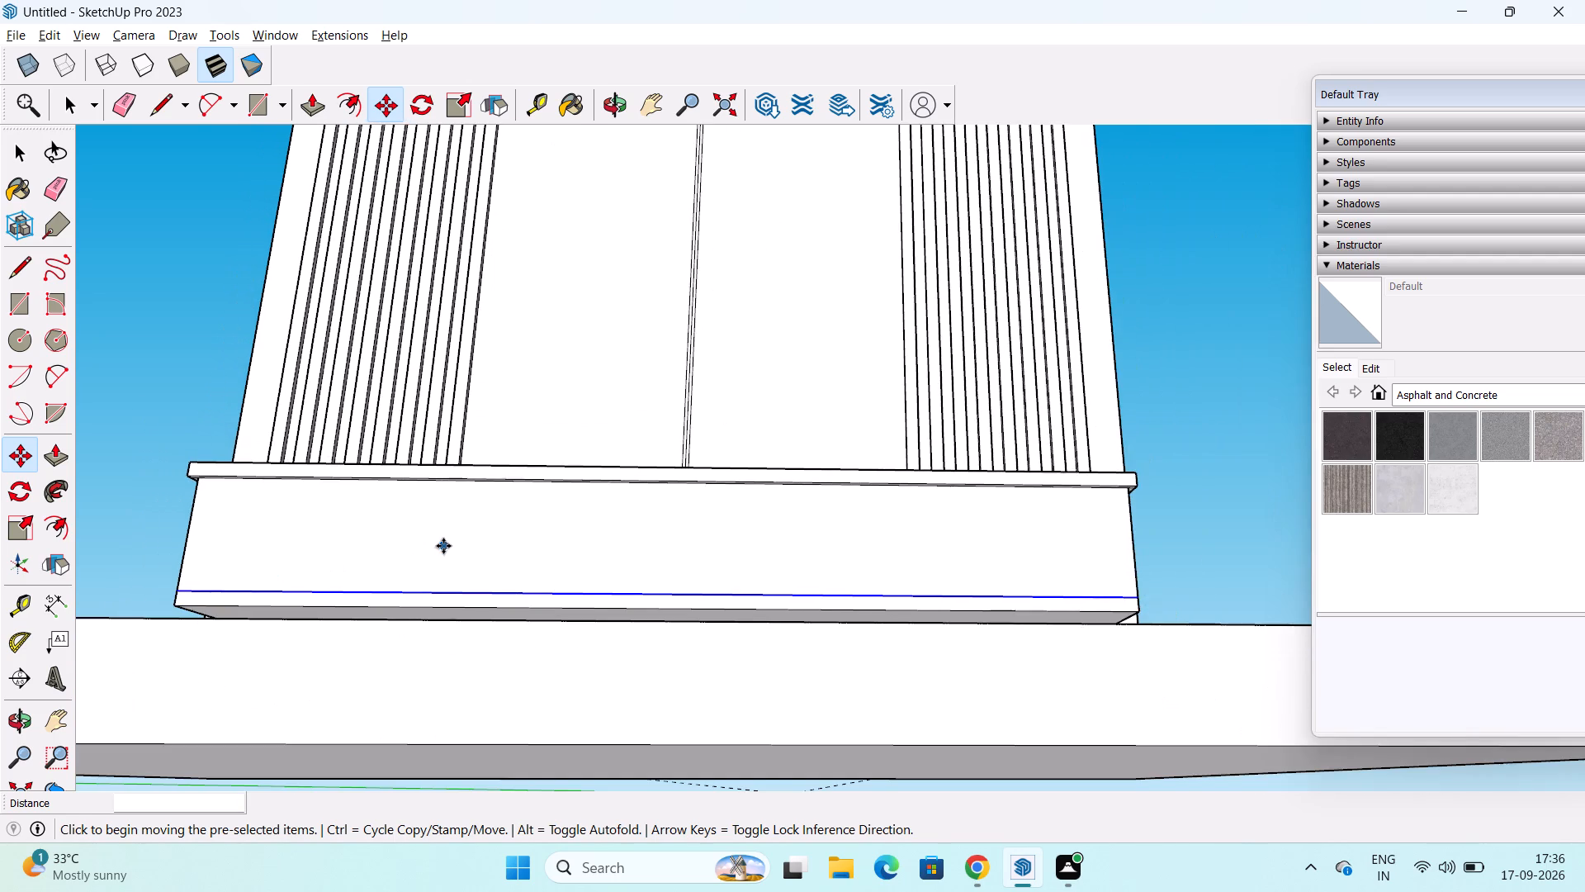
middle_drag(443, 546, 451, 672)
middle_drag(1137, 650, 1107, 656)
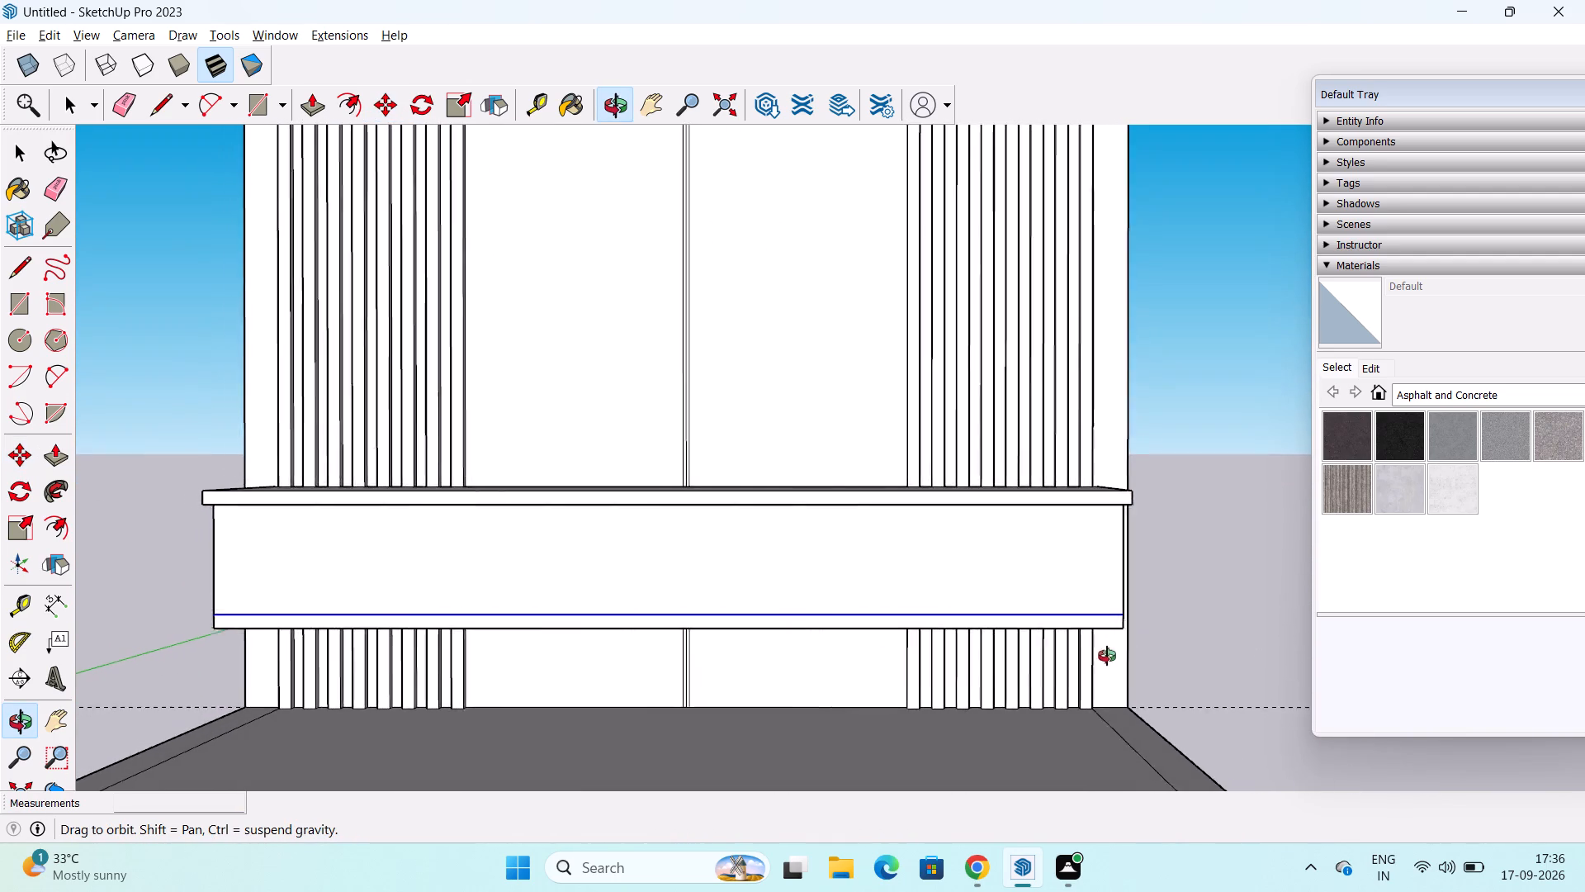
middle_drag(1107, 656, 790, 627)
middle_drag(1100, 633, 1012, 652)
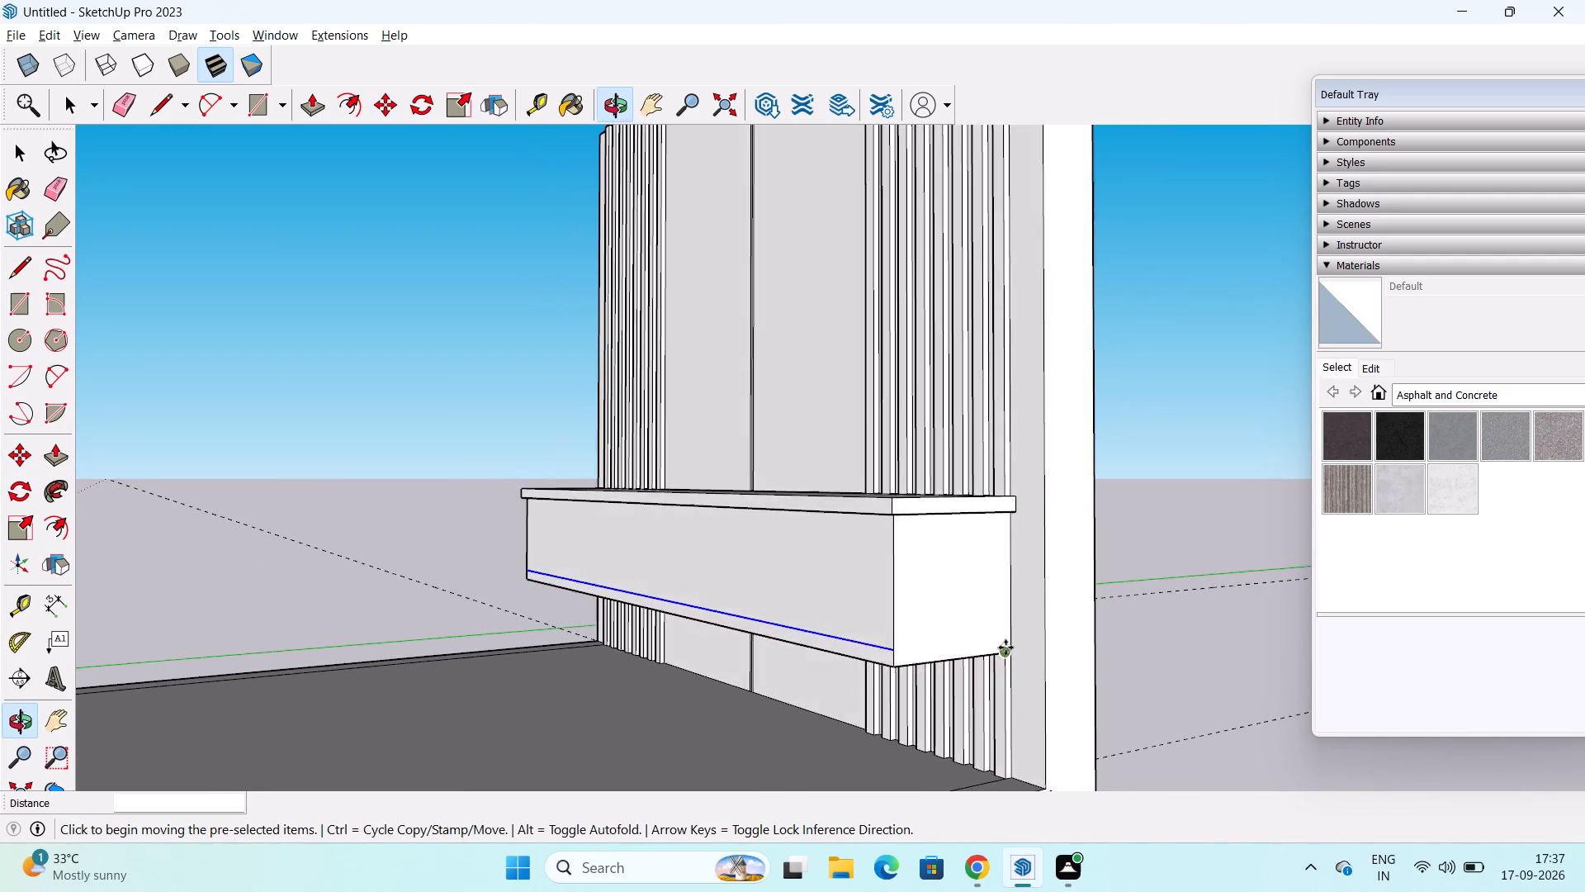
scroll(995, 643, up, 5)
key(space)
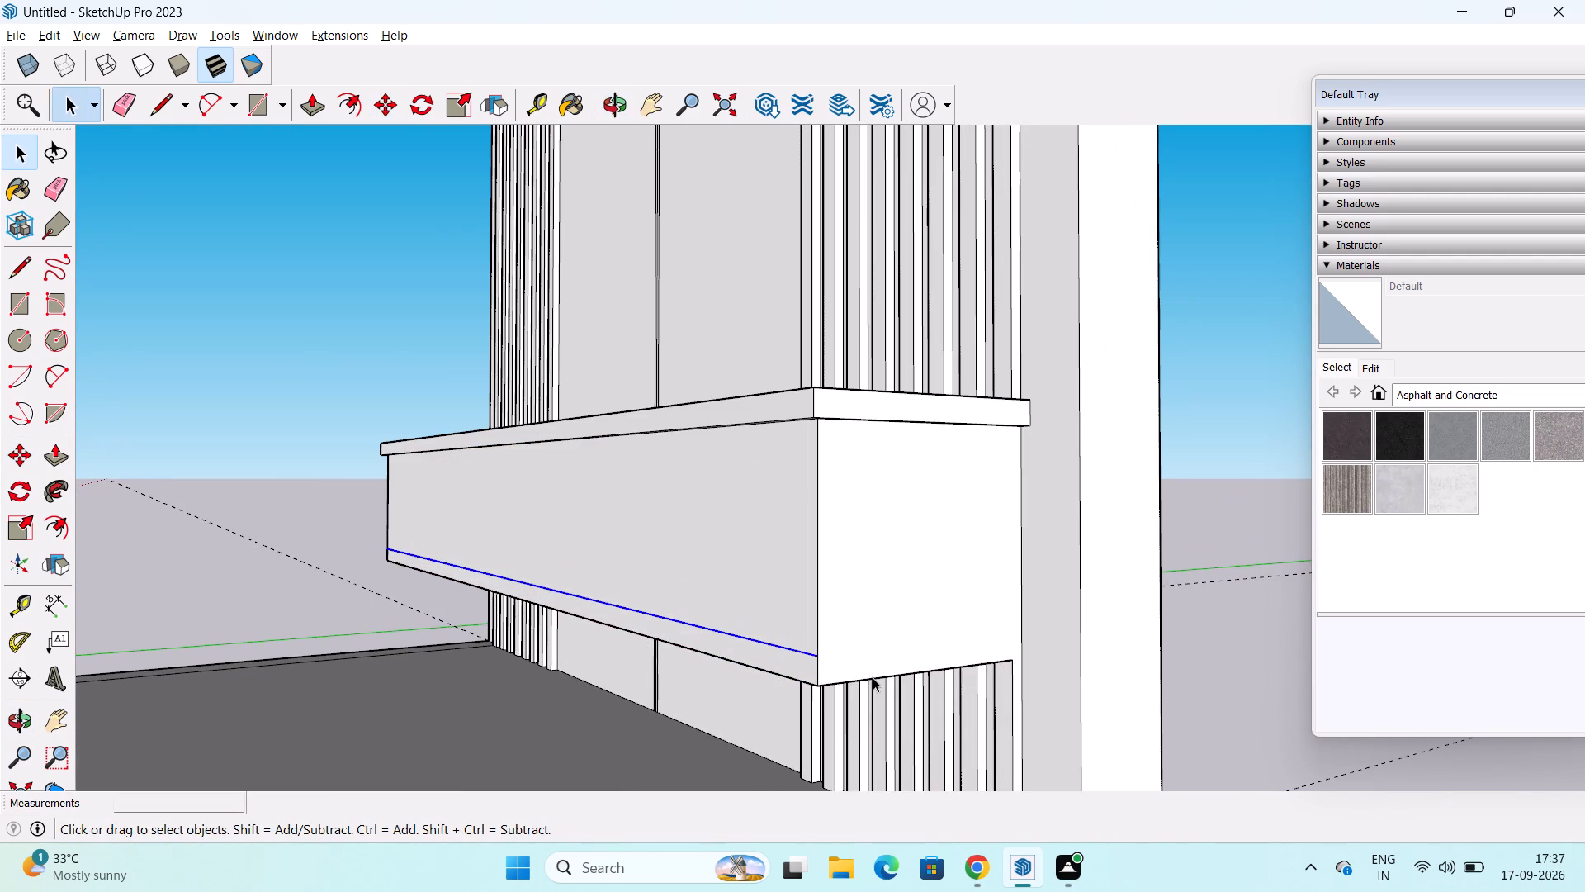
click(873, 677)
key(m)
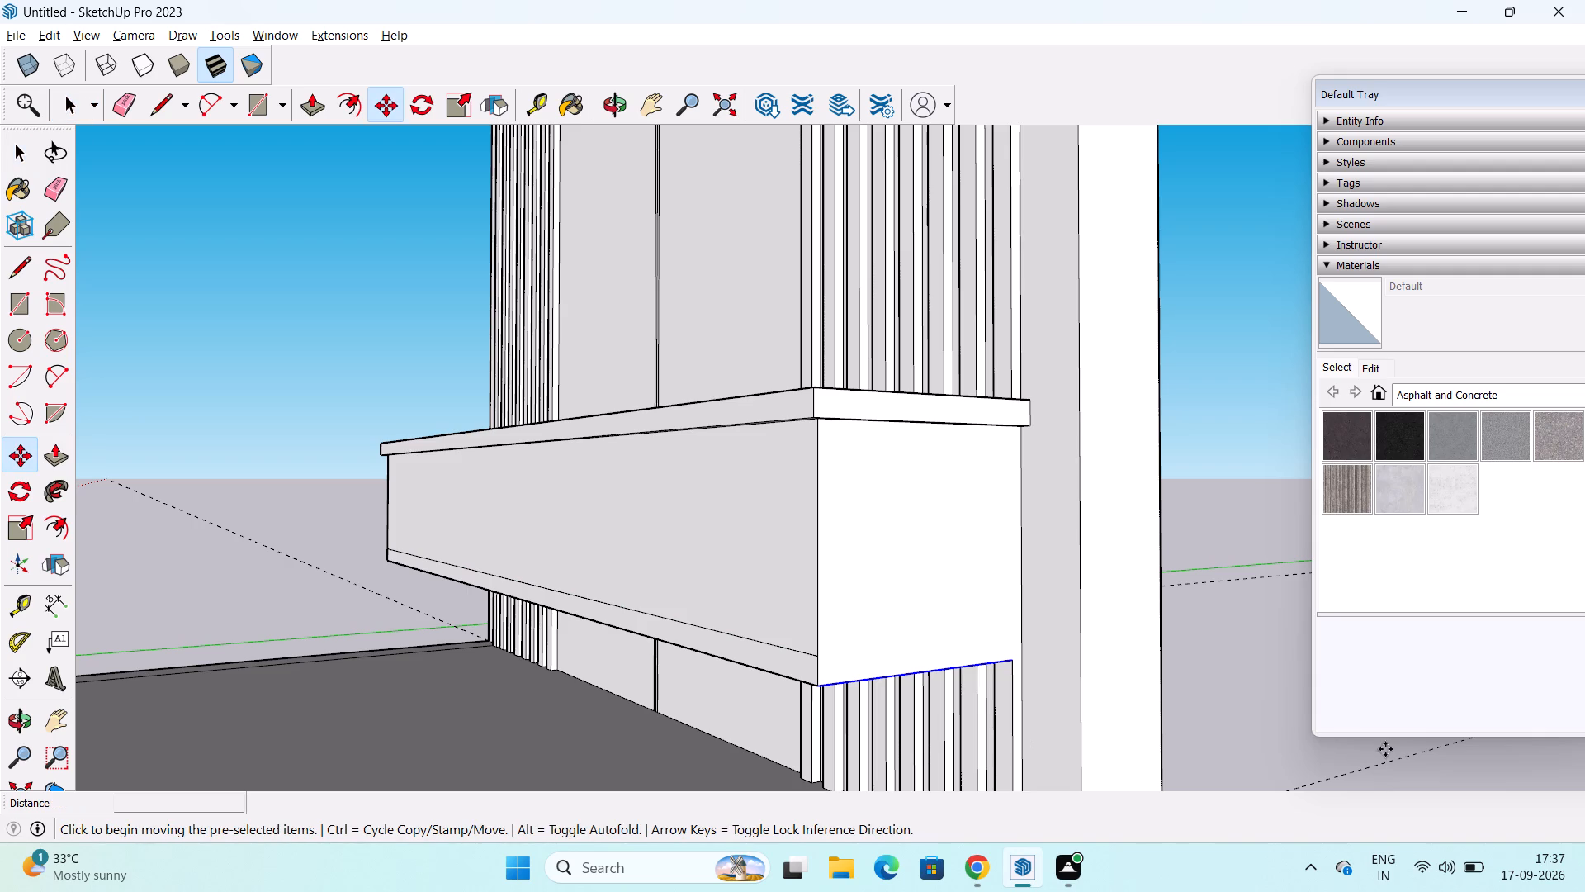
click(813, 682)
click(816, 654)
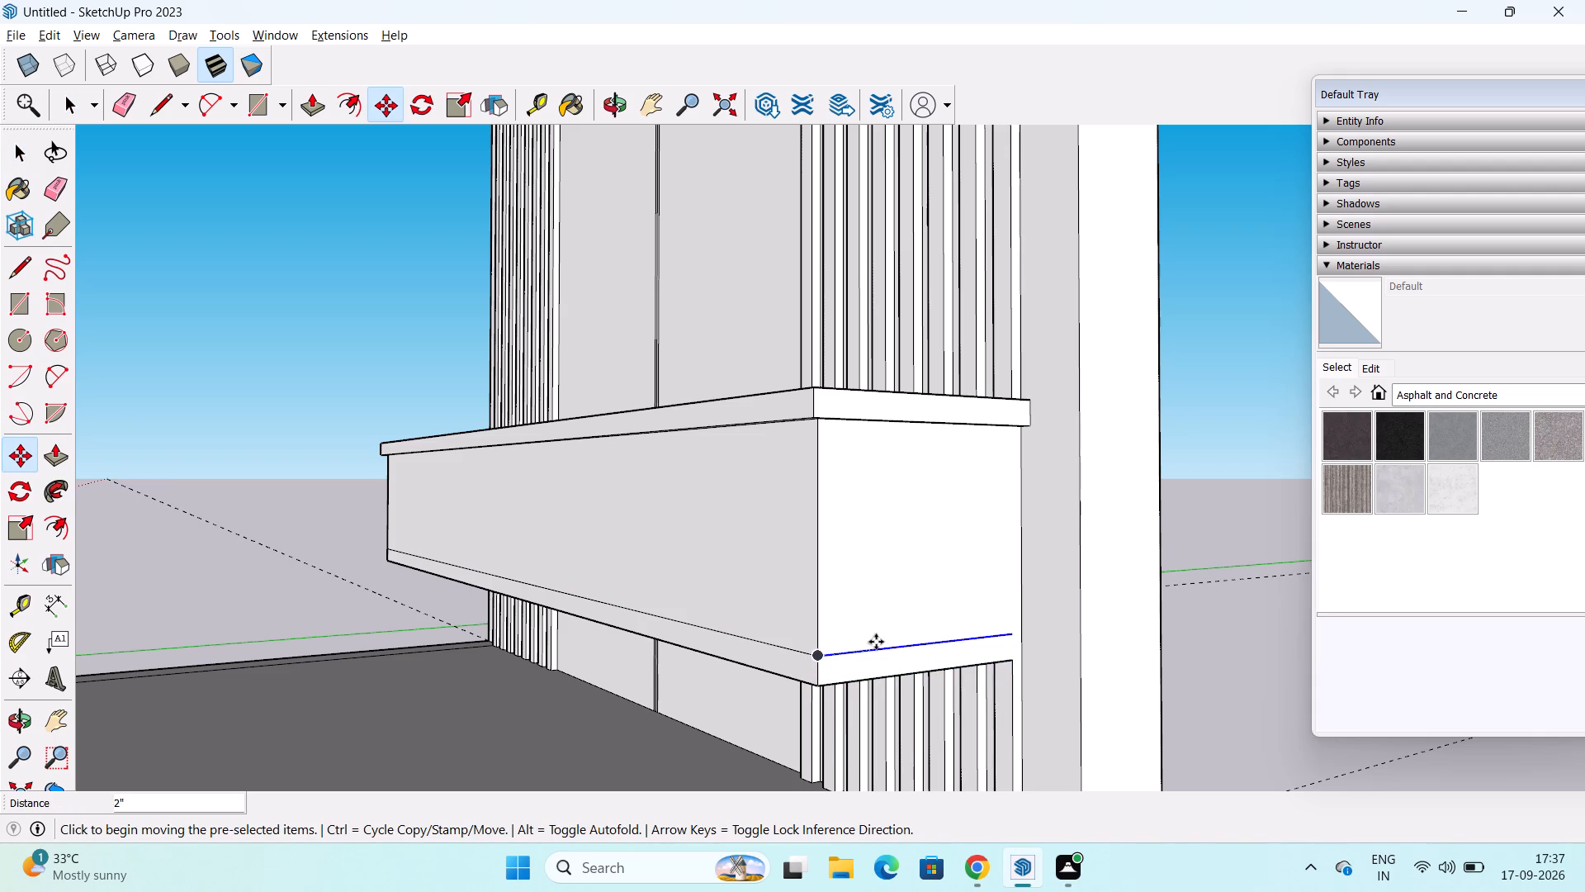
key(space)
Draw two 1" lines extending the right end's bottom edge and band line to its rear edge, closing the lower band.
key(l)
scroll(1019, 626, up, 2)
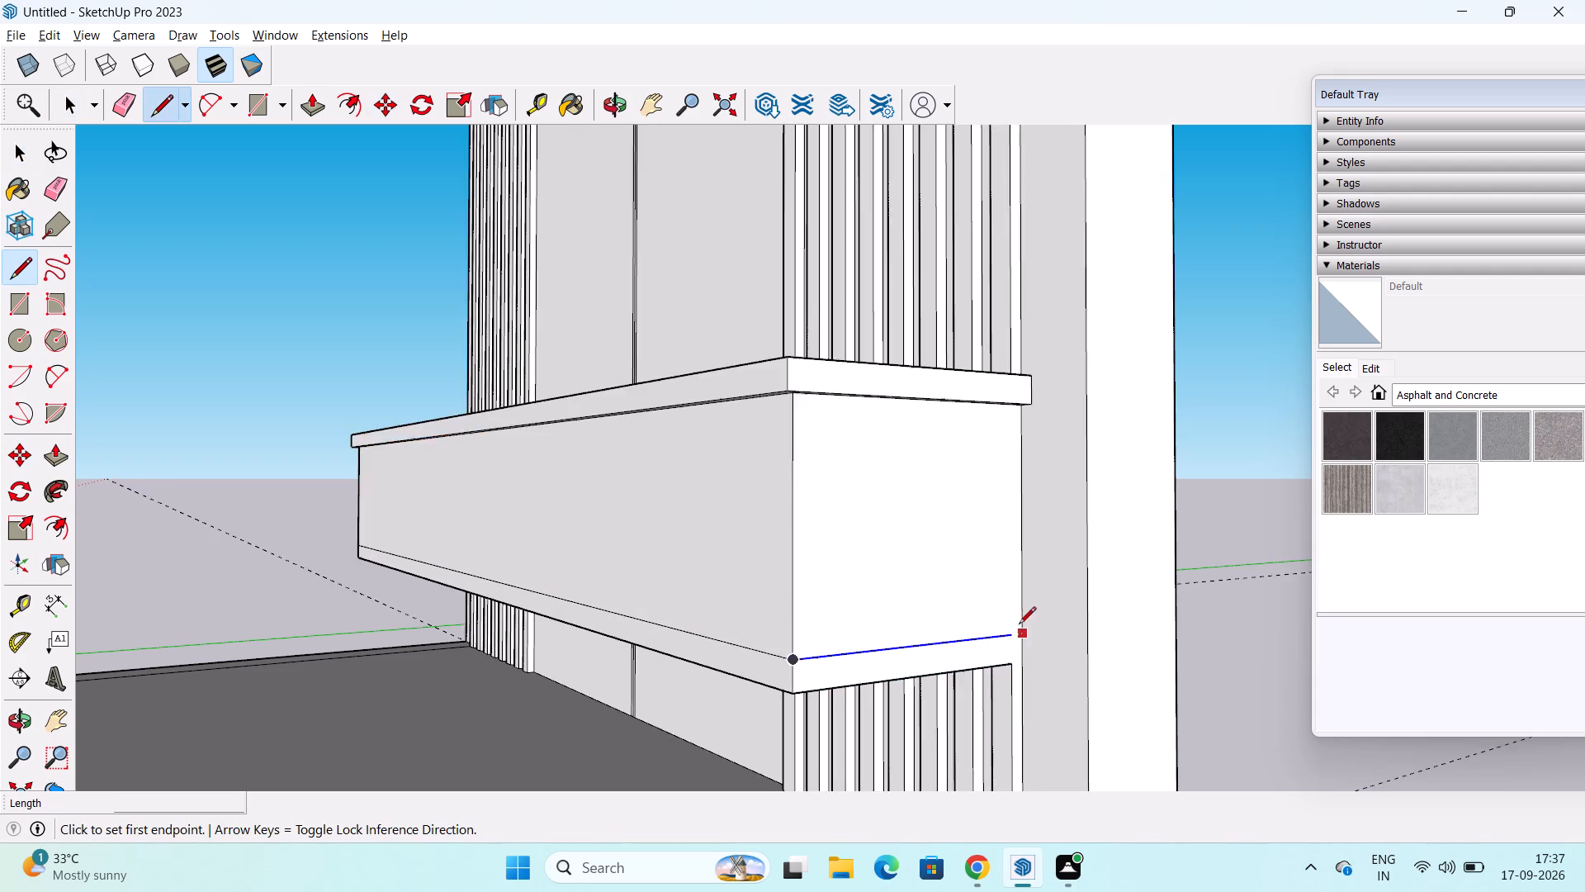
scroll(997, 678, up, 5)
click(1017, 666)
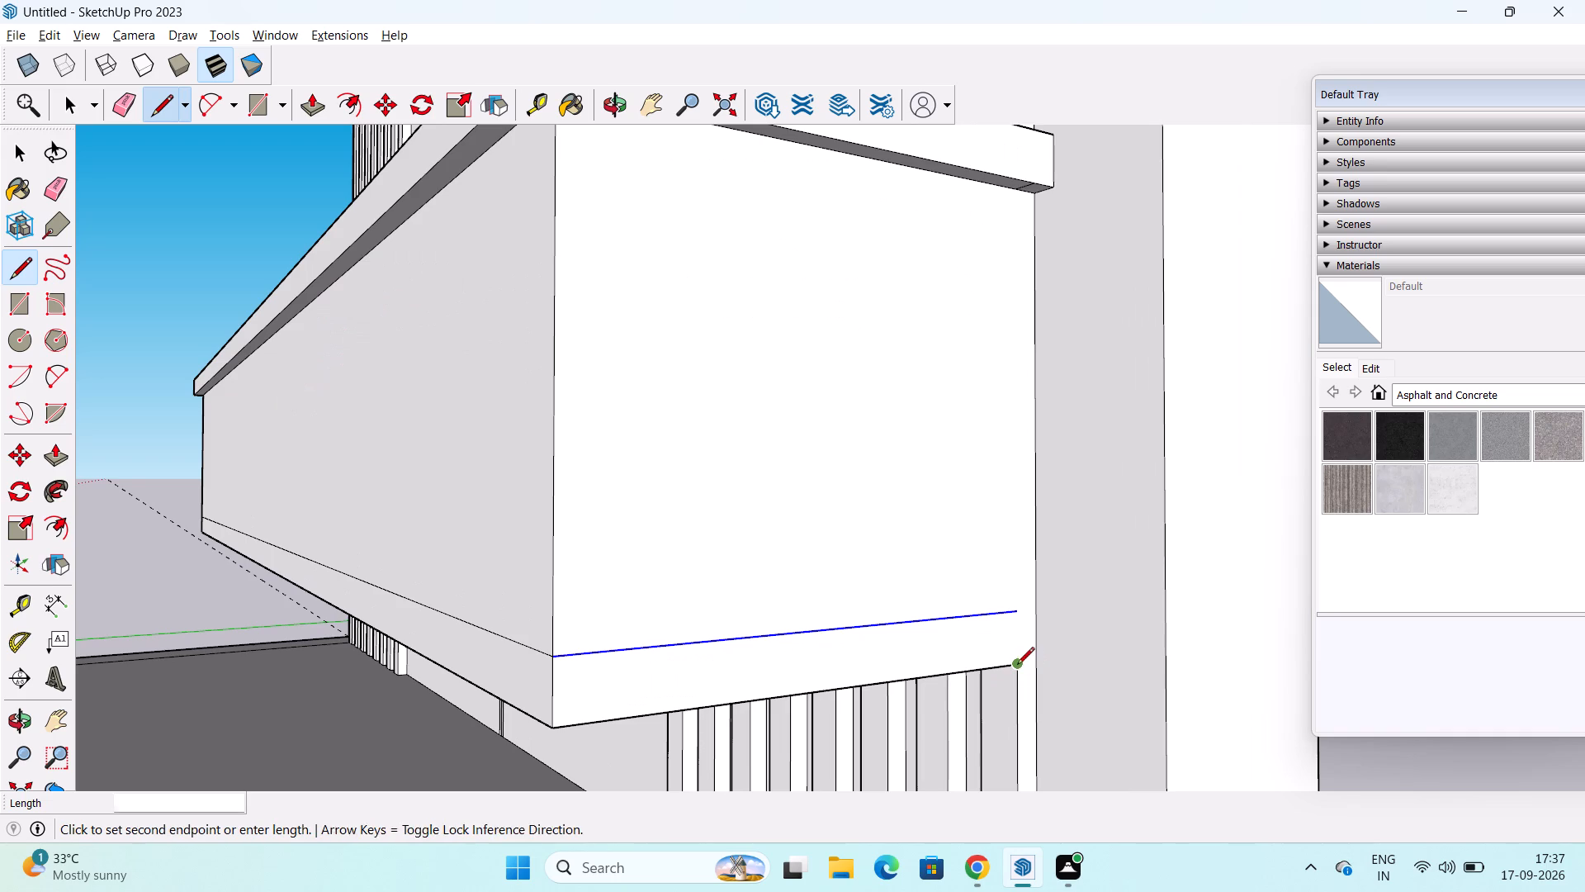
click(1038, 662)
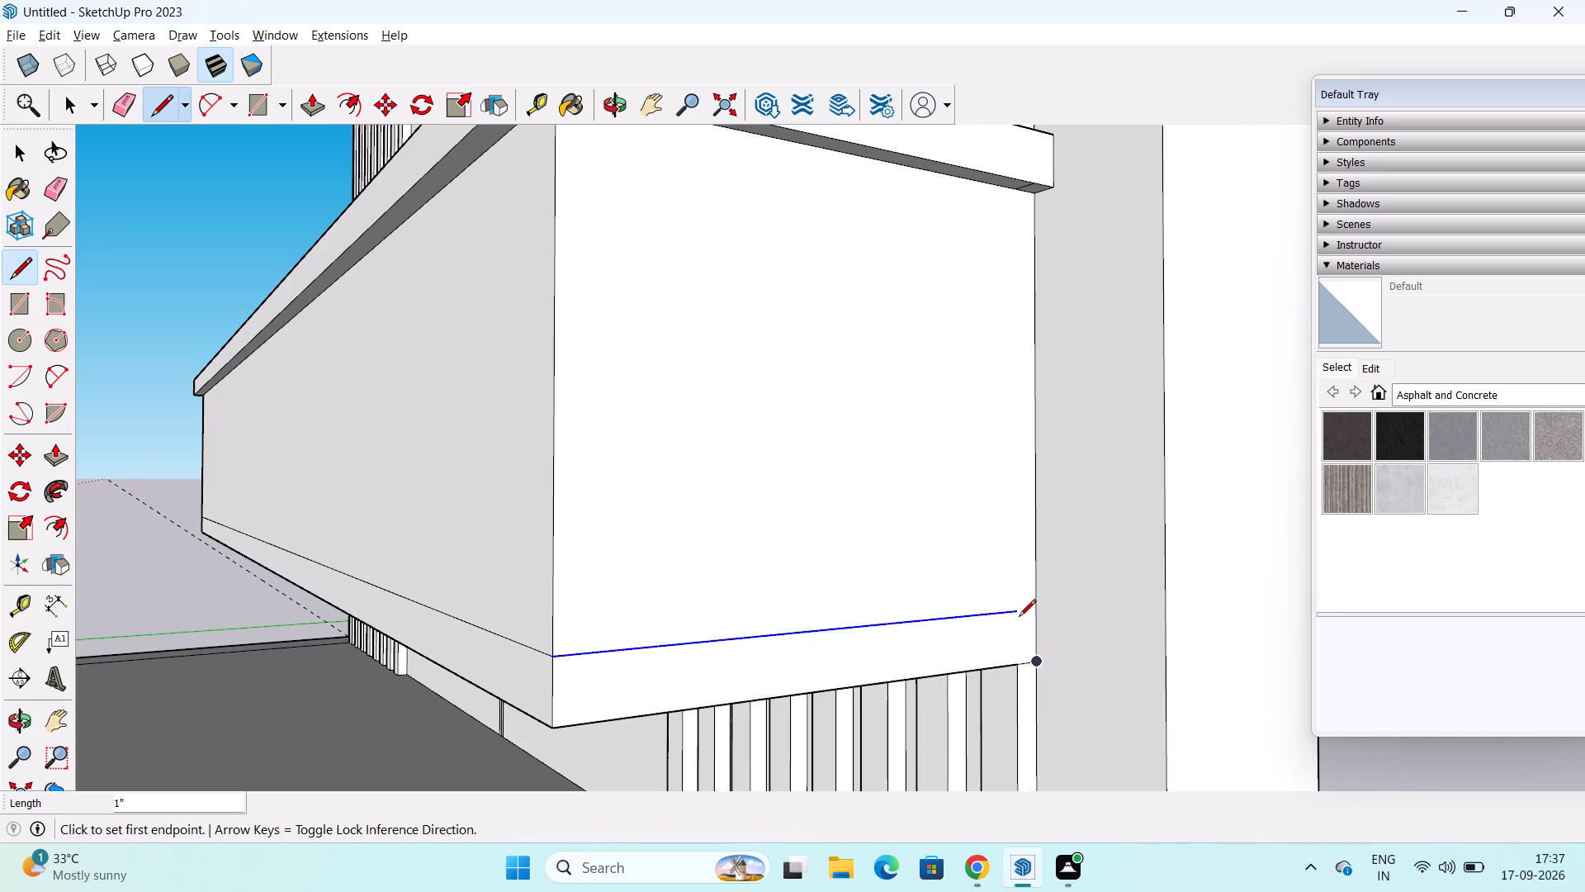
click(1017, 615)
click(1038, 614)
key(space)
Copy the left end face's bottom edge up 2" to meet the end of the front band line.
scroll(261, 584, down, 2)
middle_drag(261, 581, 470, 566)
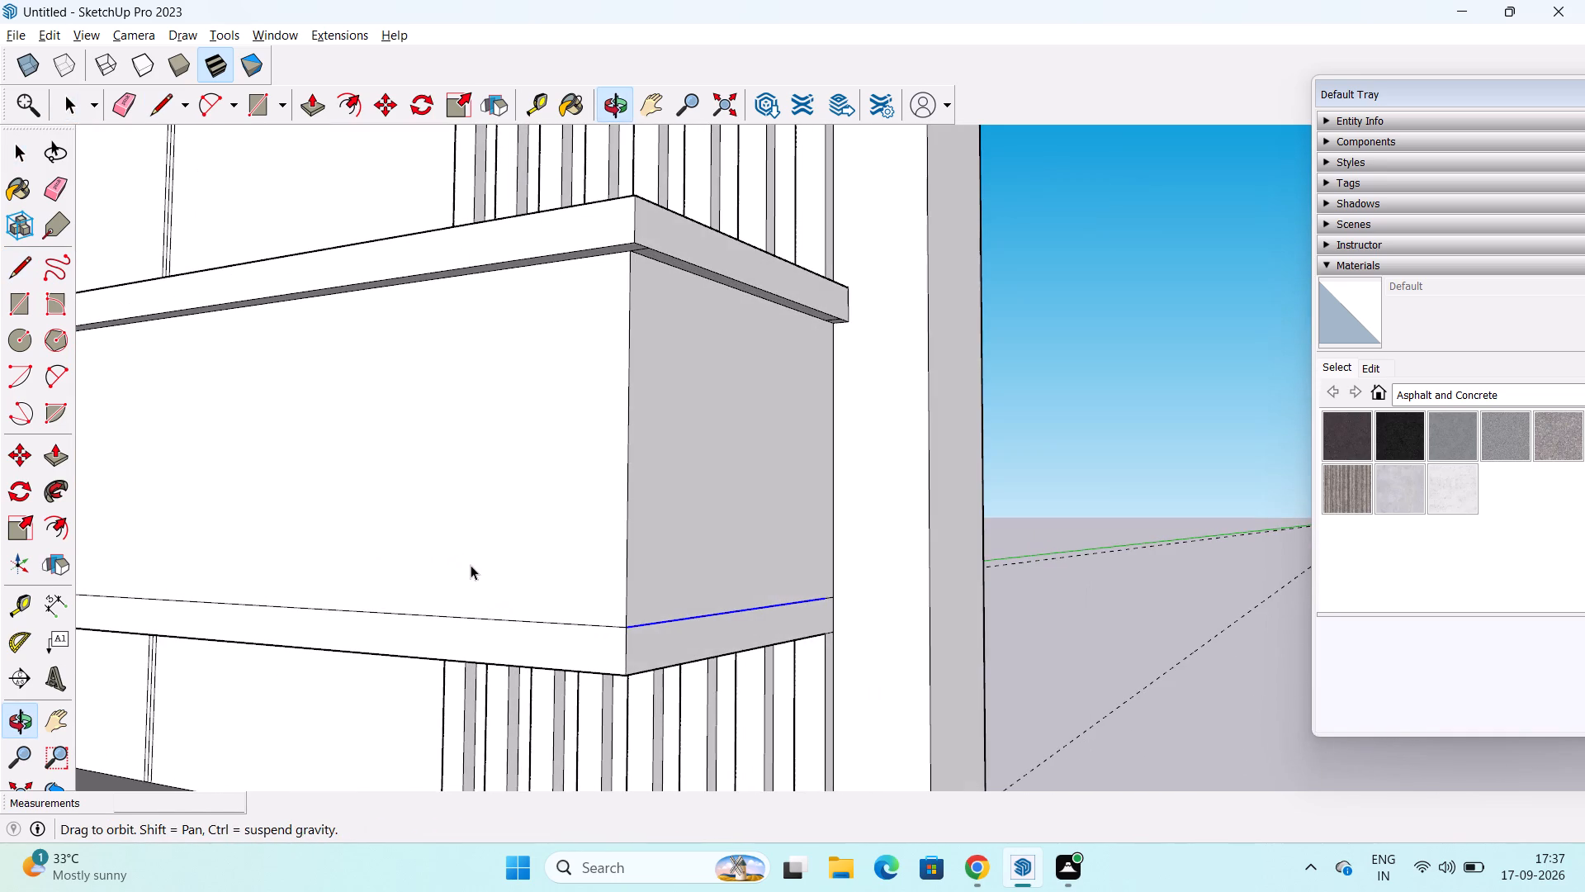
shift+middle_drag(280, 555, 1015, 598)
scroll(758, 631, down, 7)
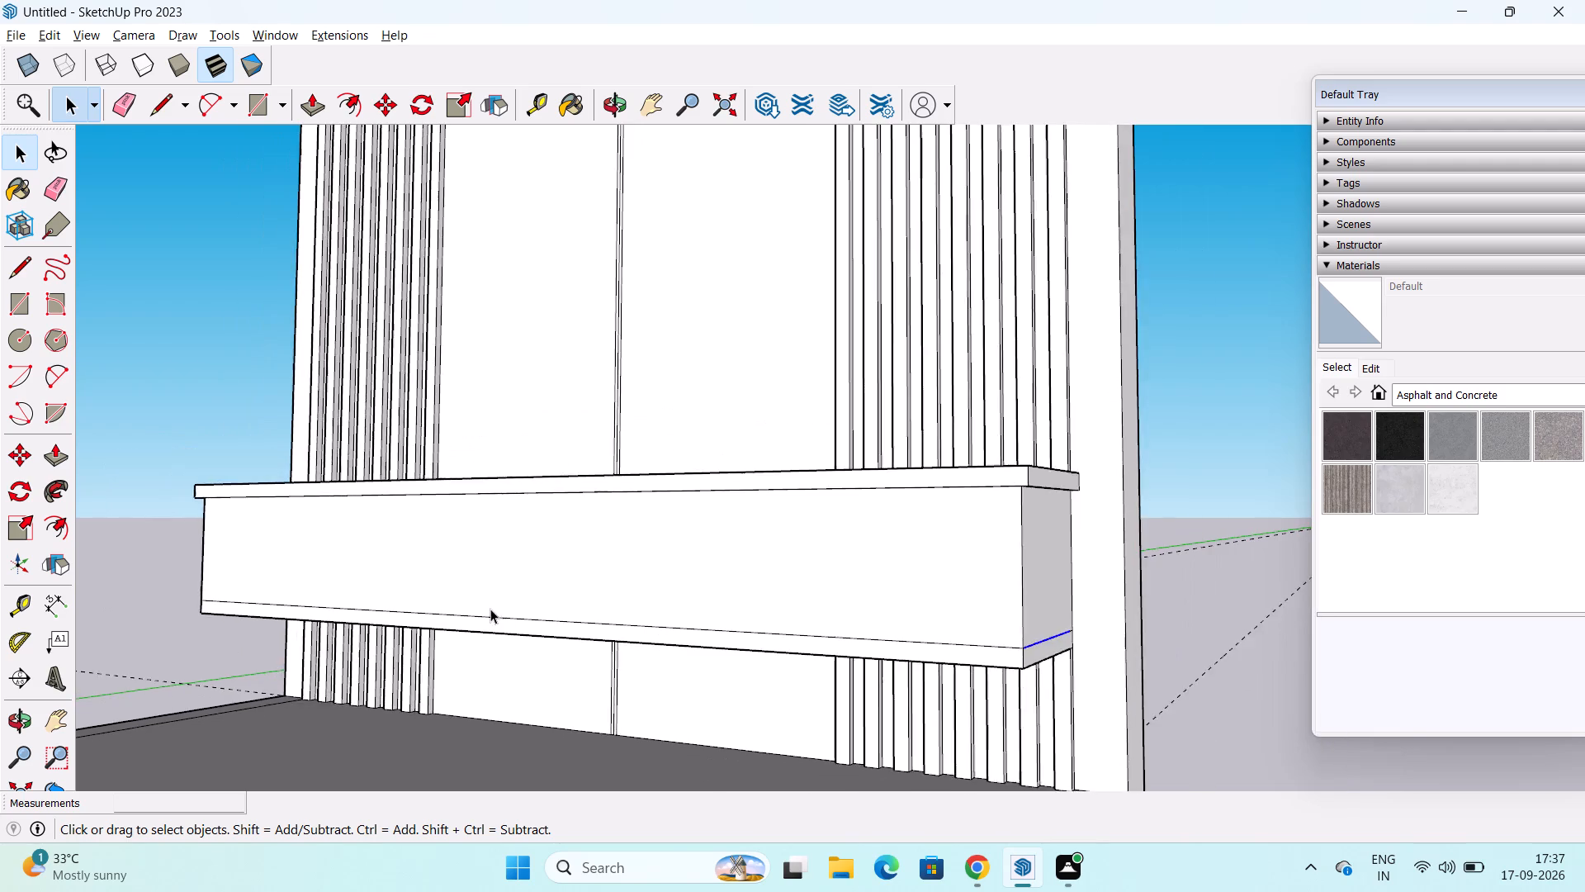
scroll(490, 609, down, 2)
middle_drag(347, 579, 617, 602)
middle_drag(605, 614, 1362, 728)
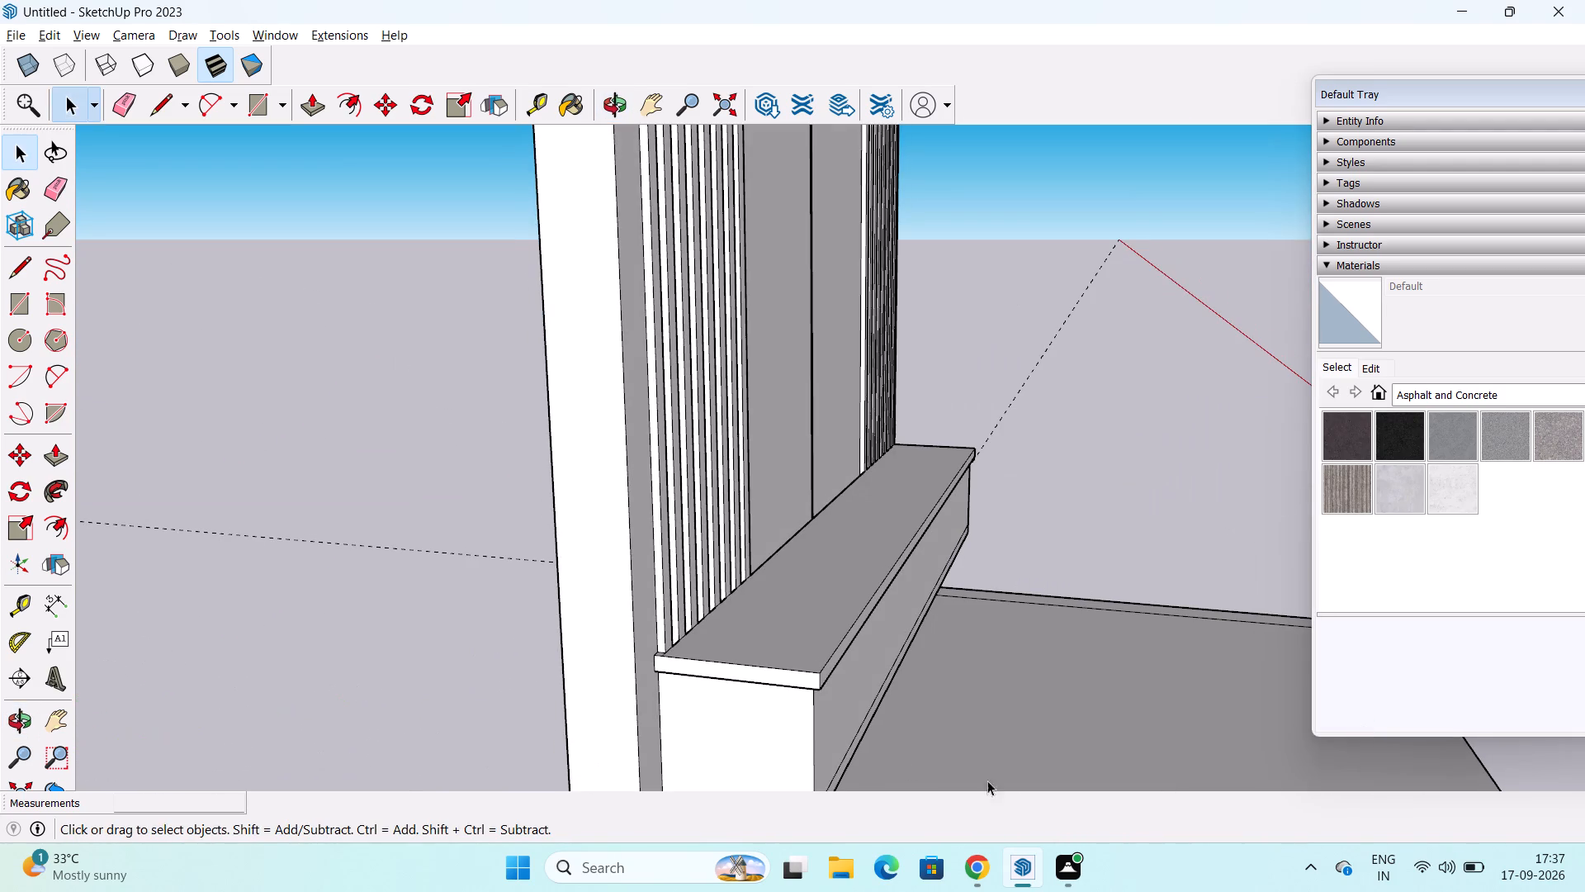
middle_drag(895, 699, 917, 508)
scroll(712, 501, up, 3)
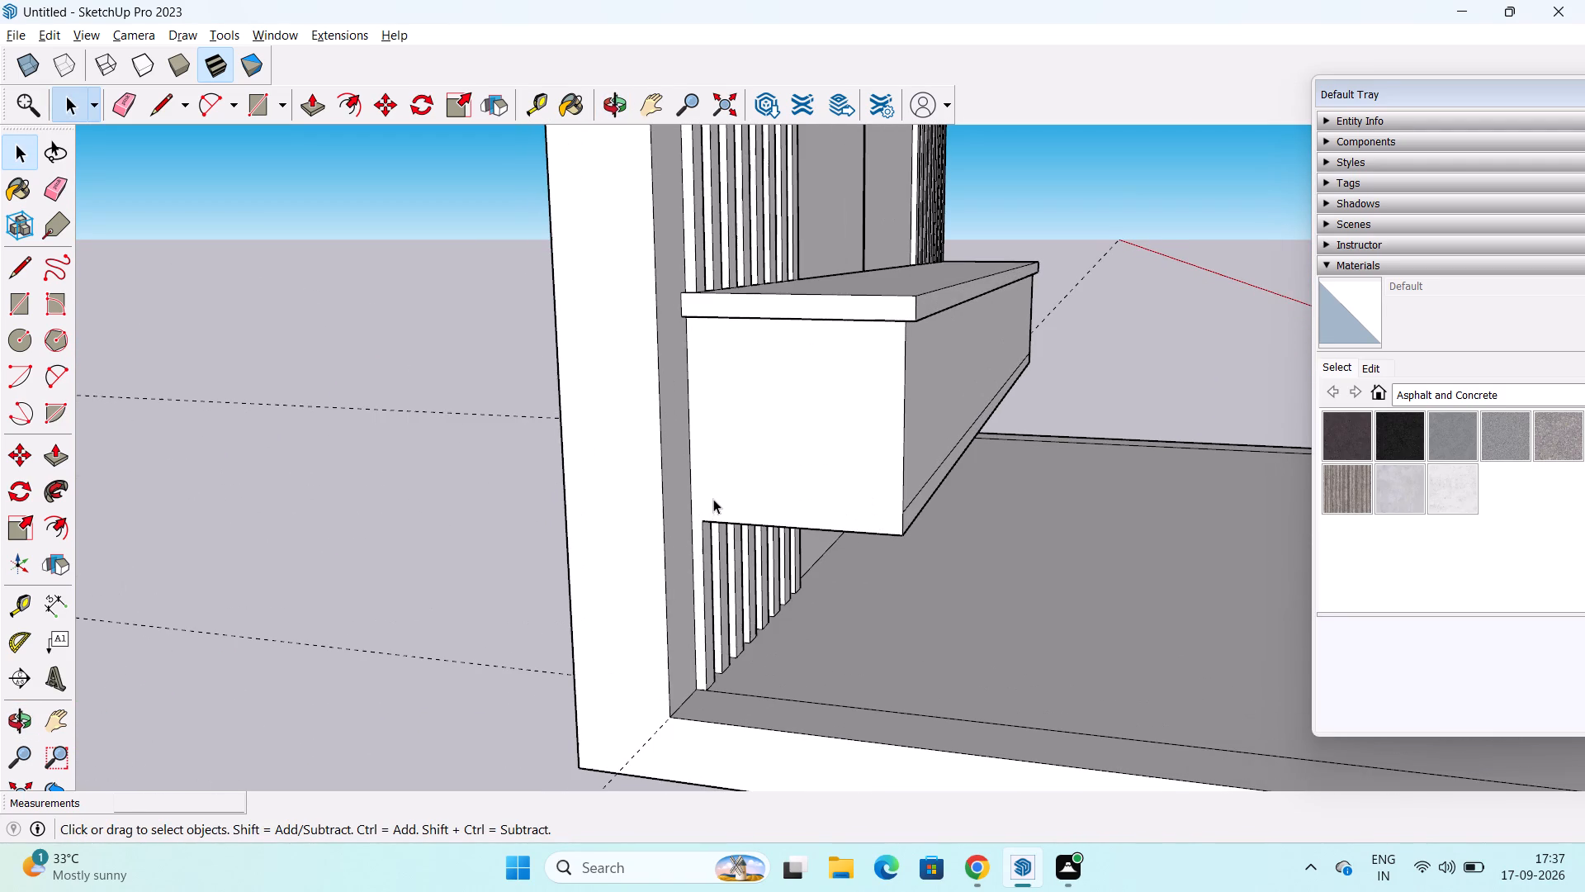
click(848, 531)
key(m)
click(904, 539)
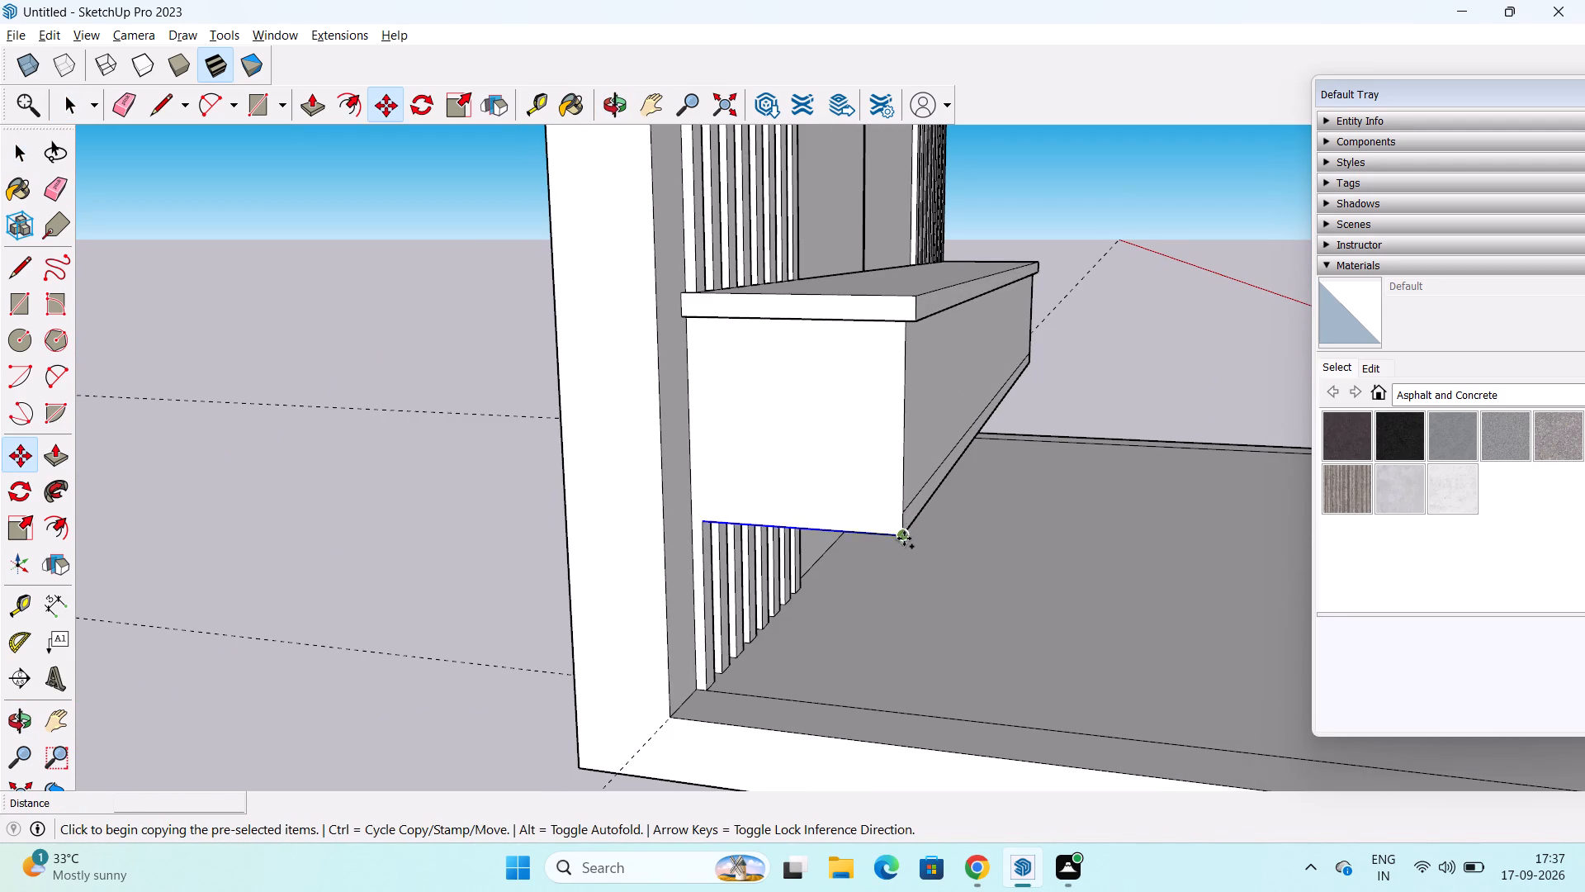
click(906, 510)
key(space)
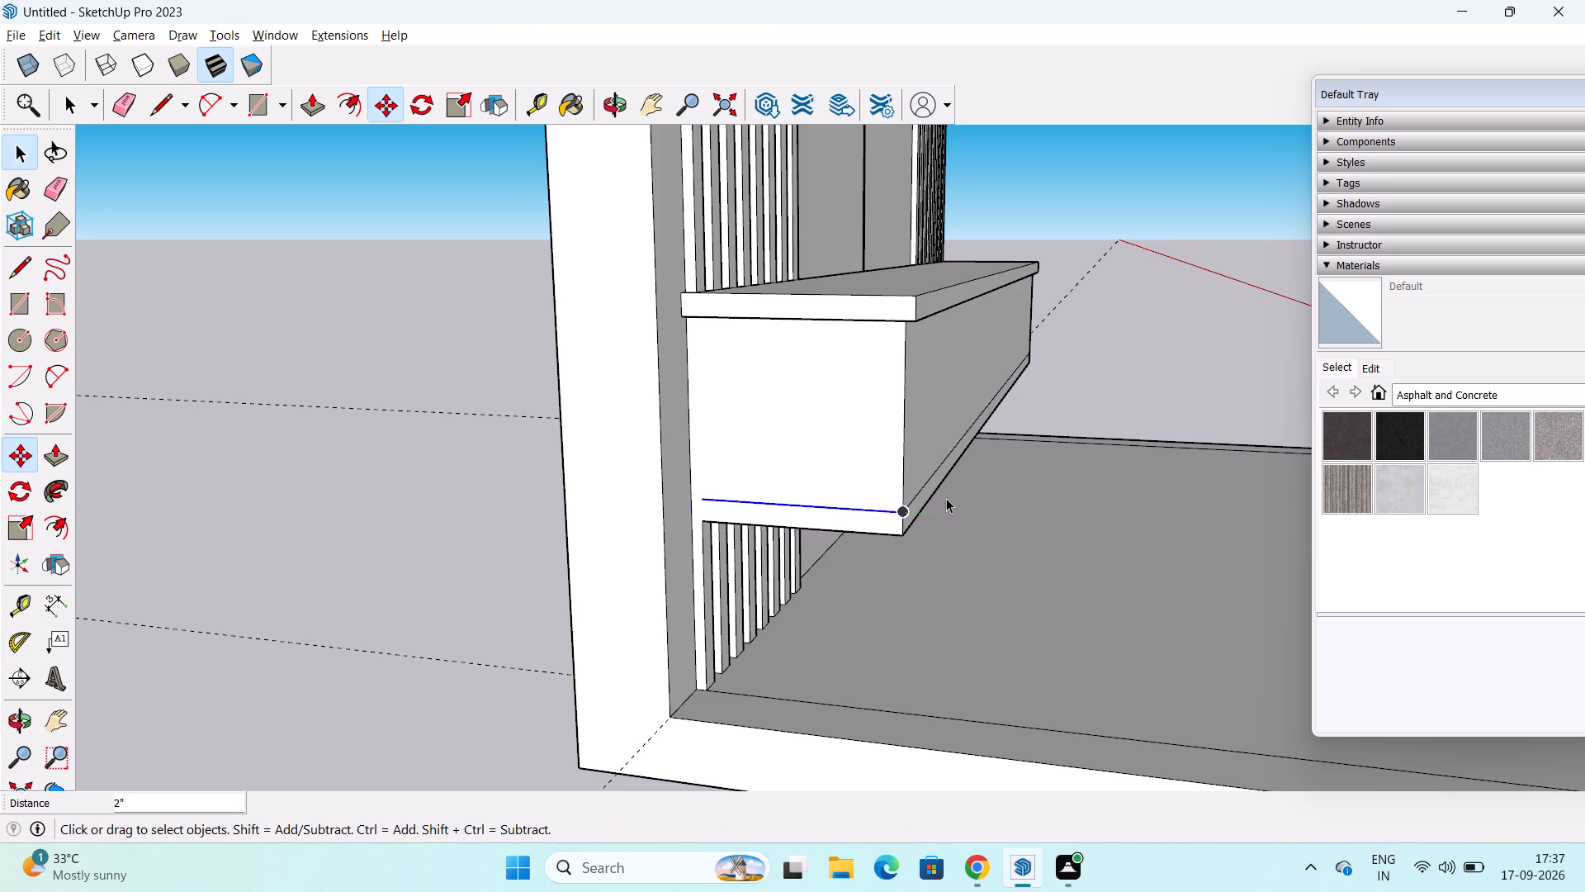
Draw two 1" lines extending the left end's band line and bottom edge to its rear edge, closing the lower band.
key(l)
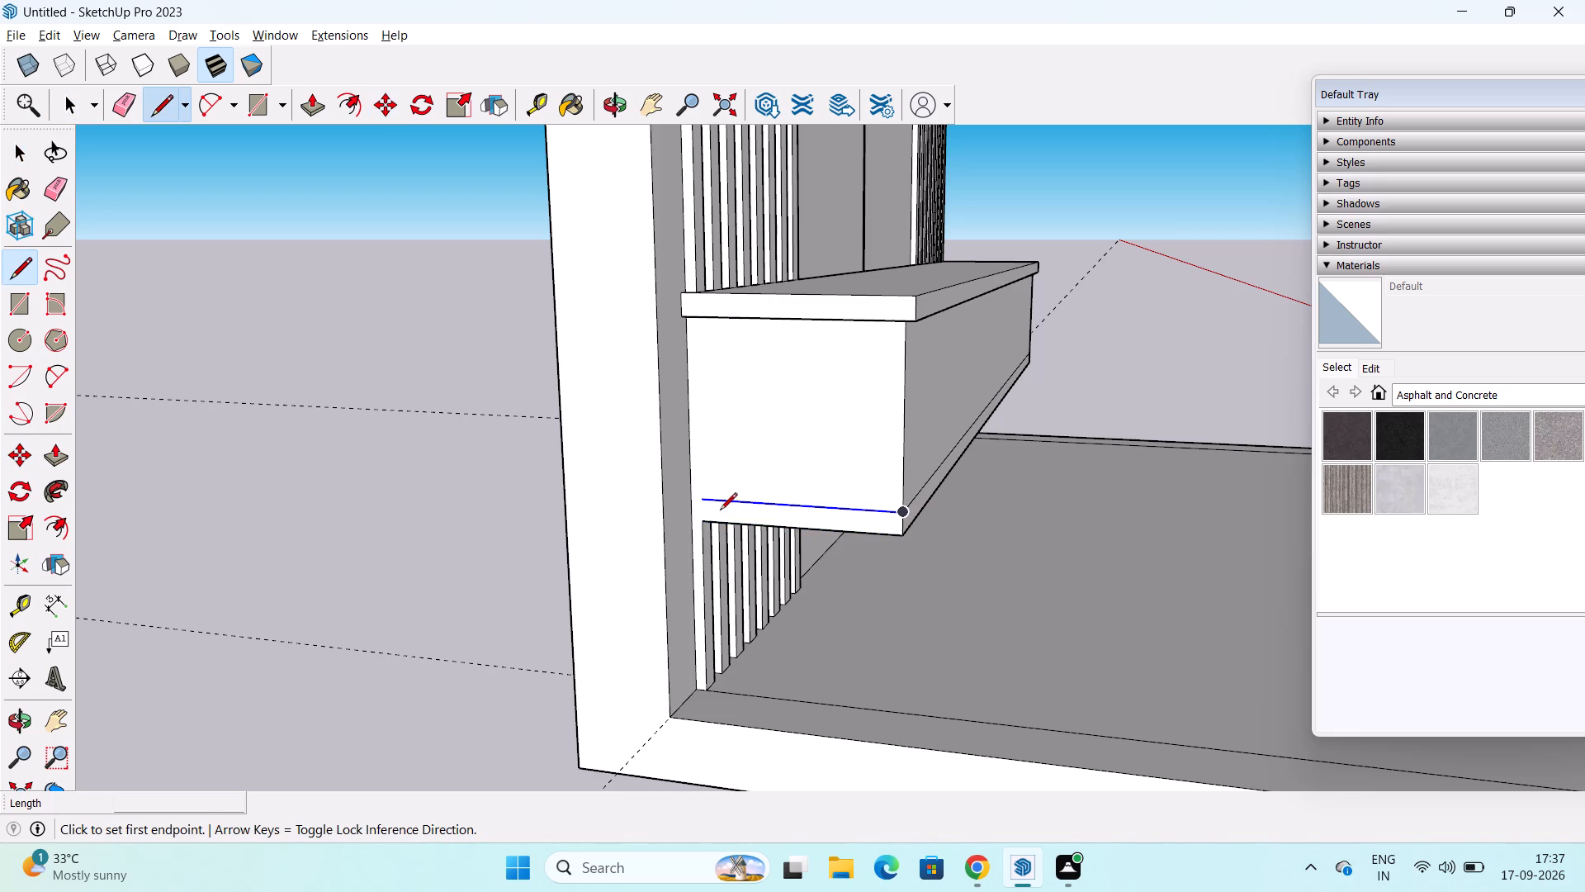
click(707, 501)
click(688, 502)
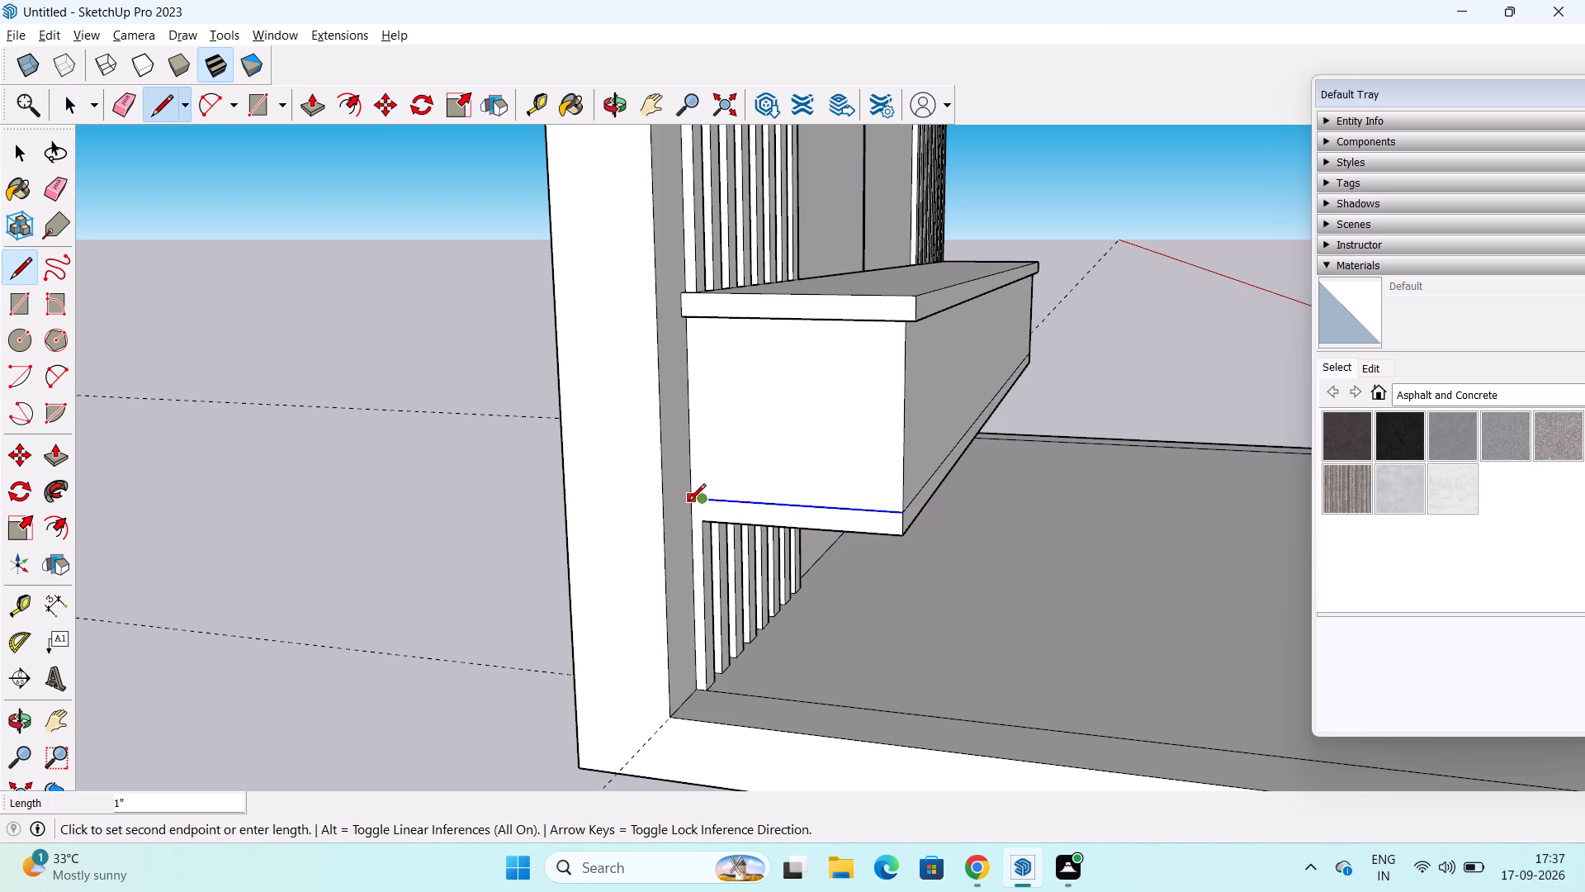
click(703, 525)
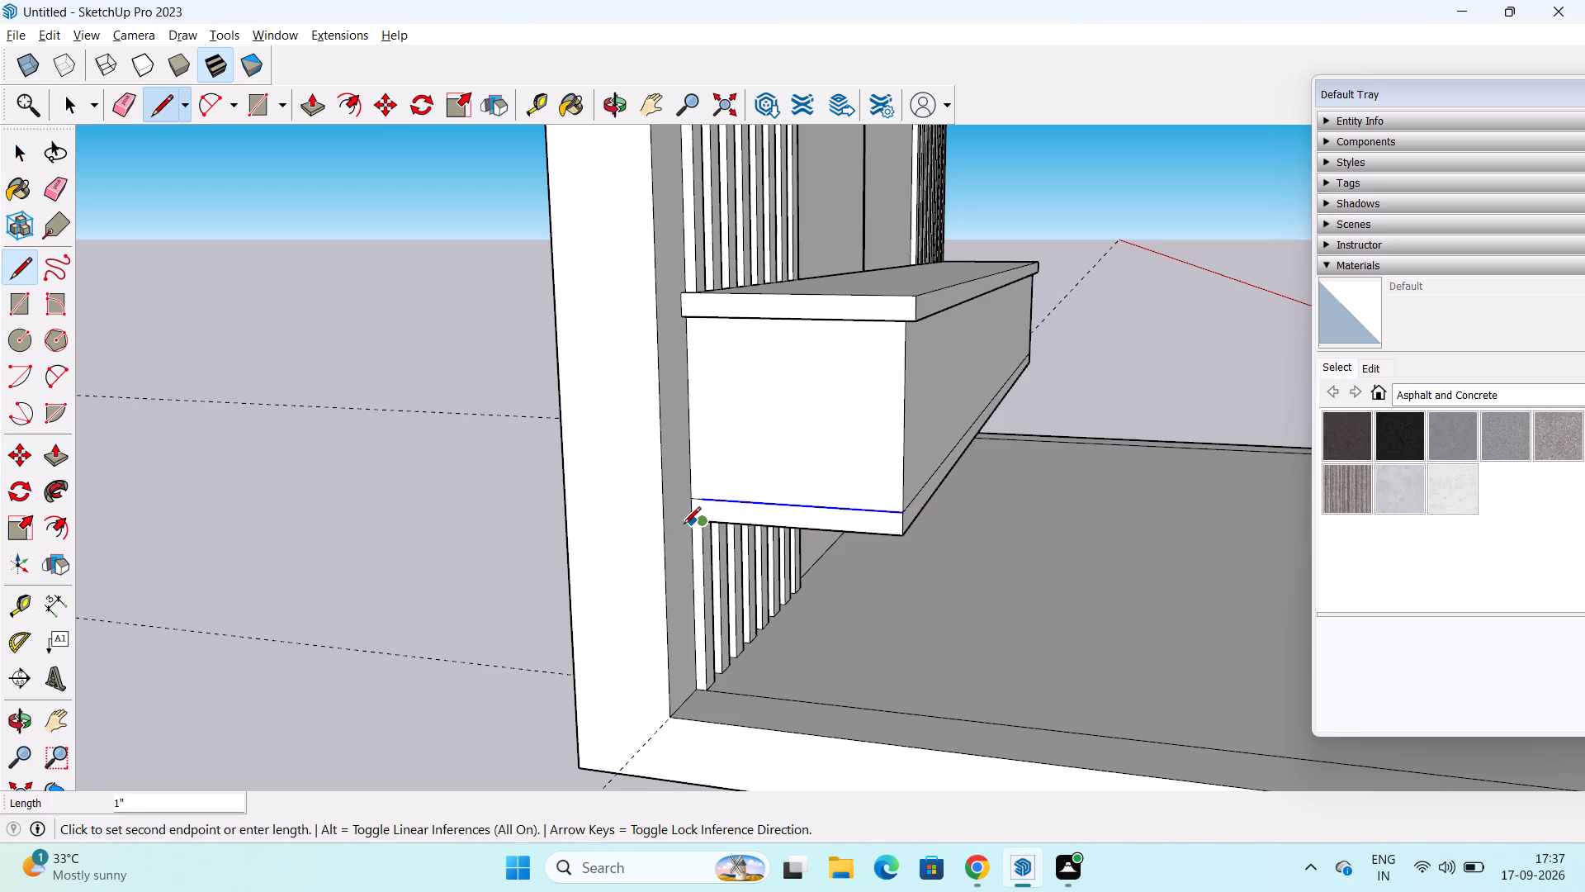
click(689, 525)
key(space)
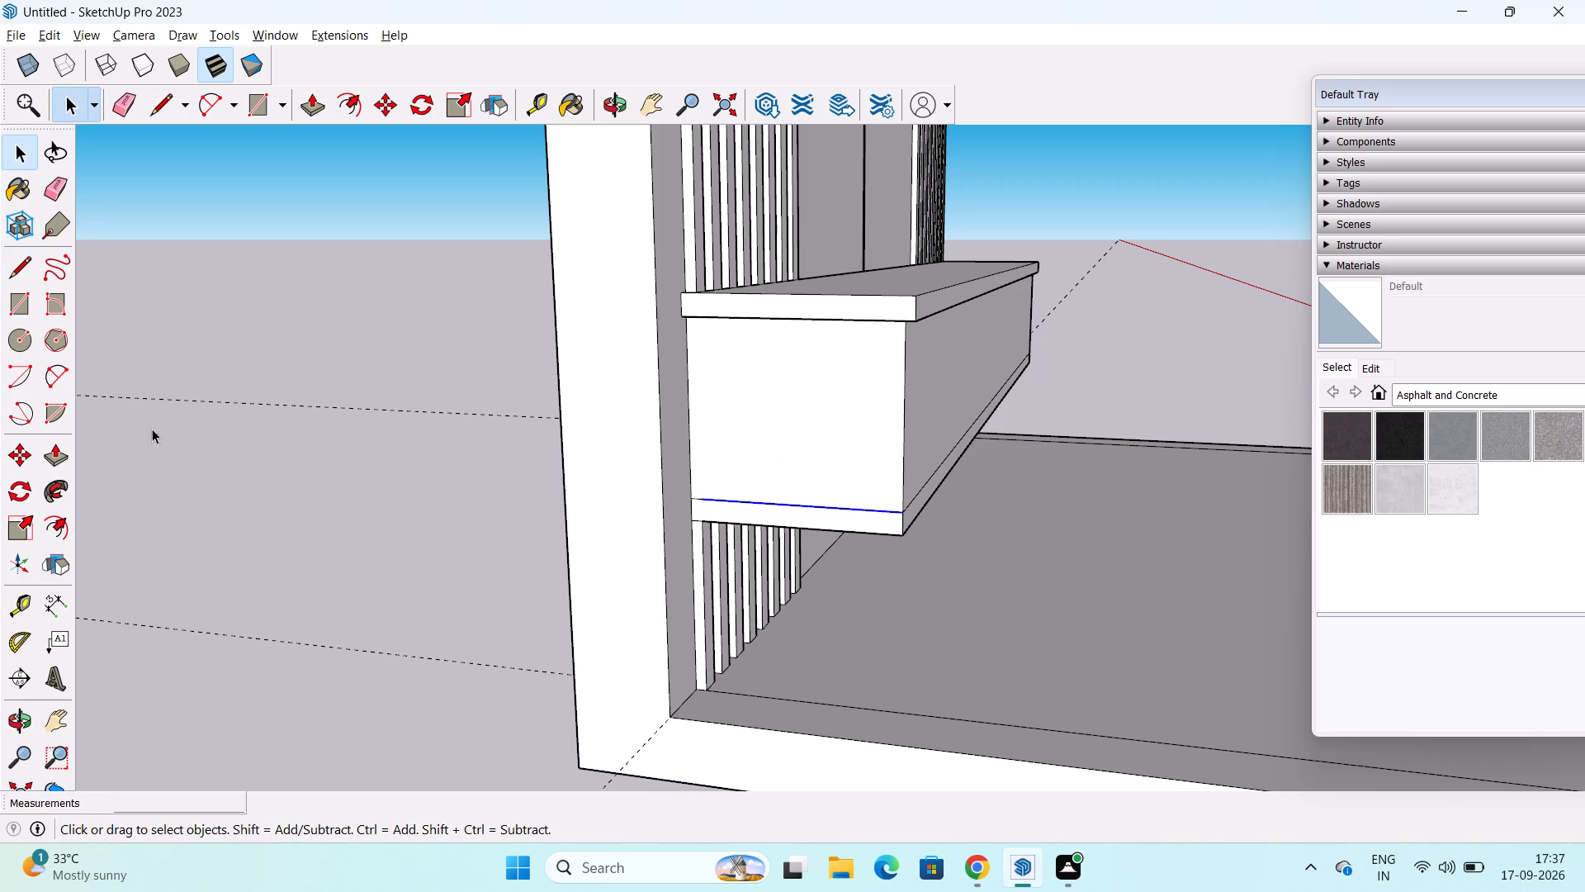
Extrude the lower band face on the unit's left end outward by 1".
click(52, 458)
click(860, 516)
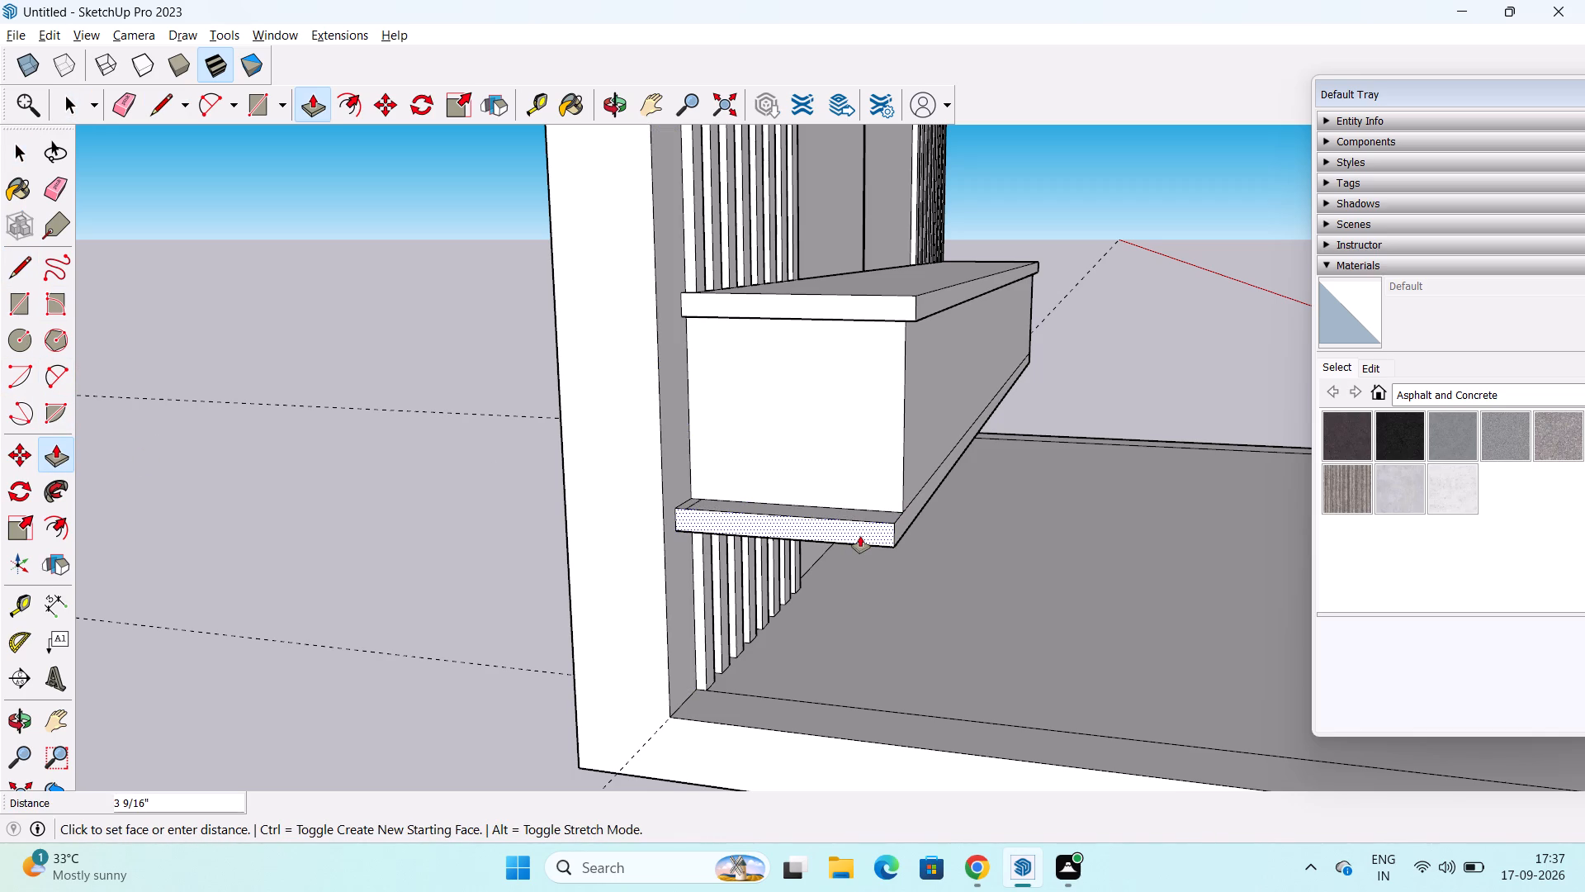
text(1")
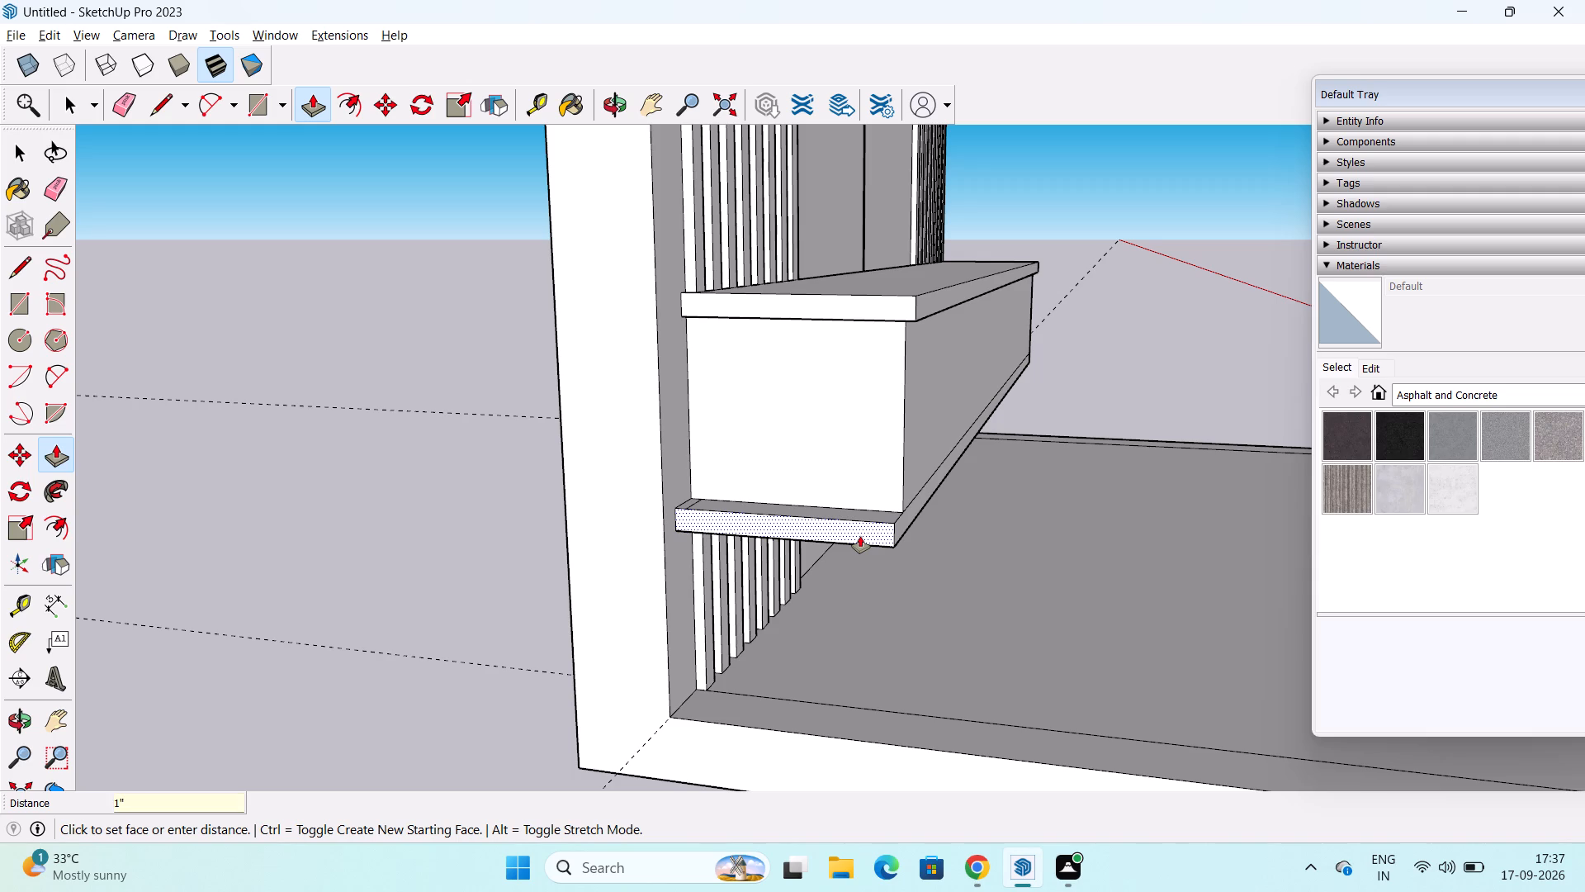
key(Return)
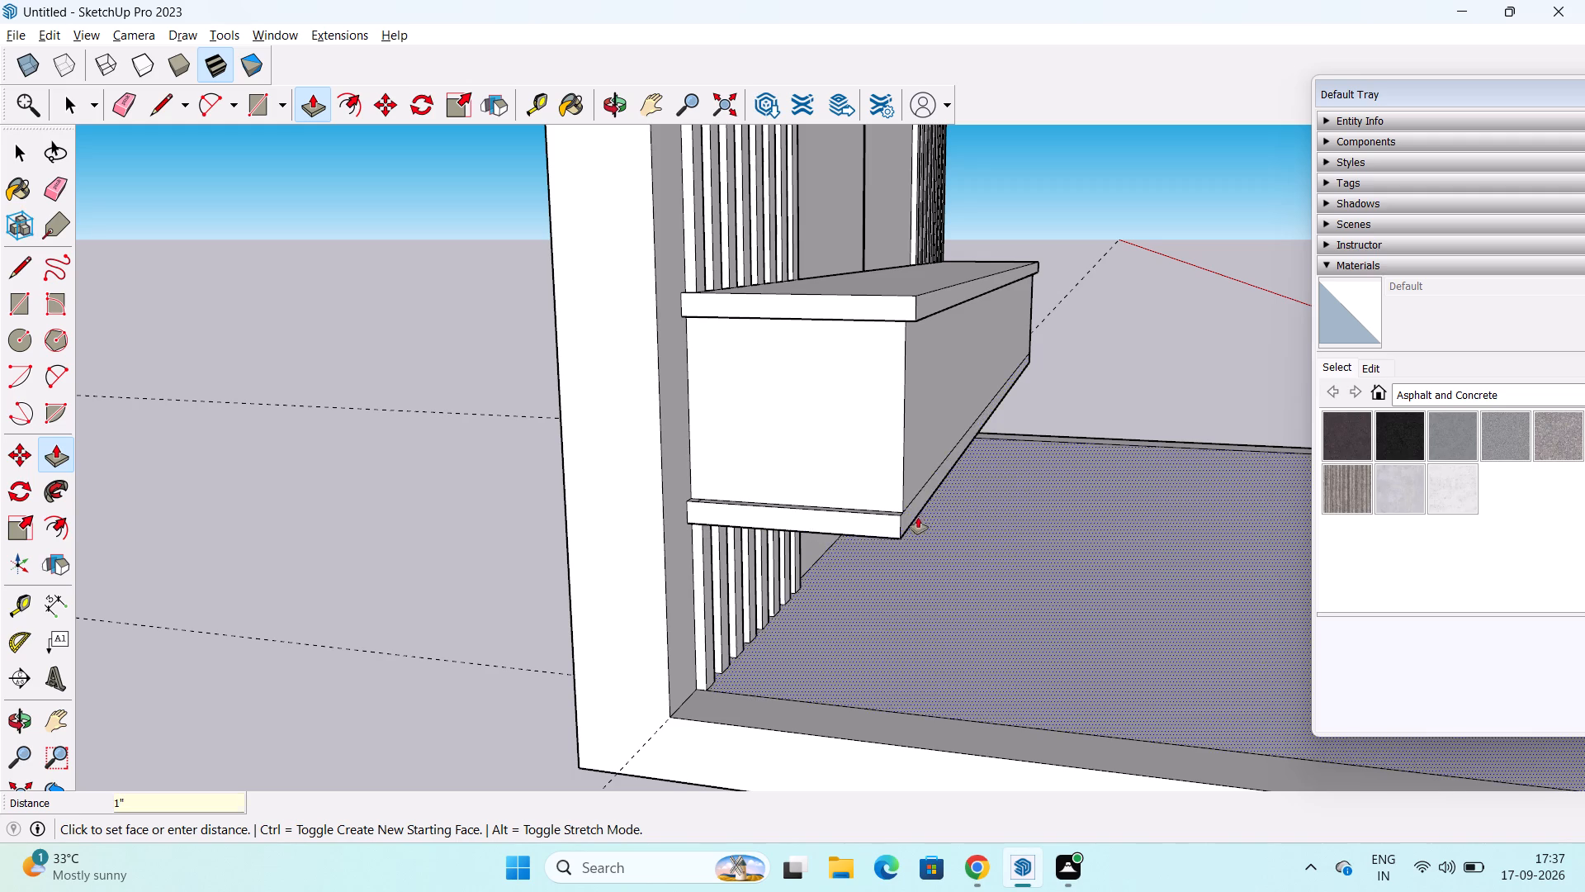
Repeat the 1" outward extrusion on the lower band's front face and right end face.
middle_drag(918, 517, 476, 492)
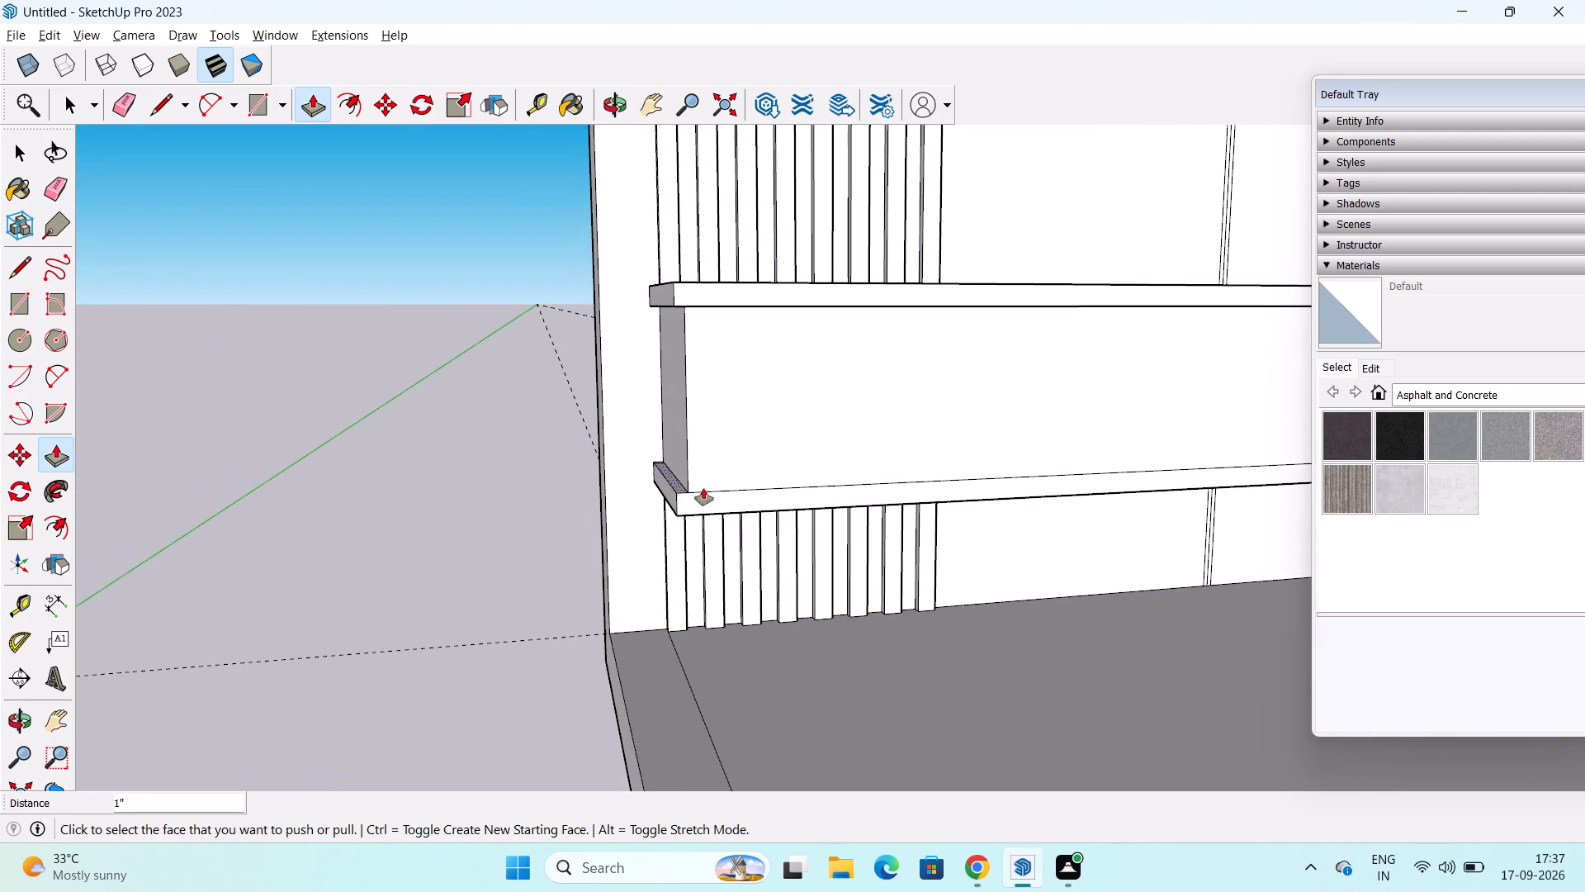
double_click(731, 499)
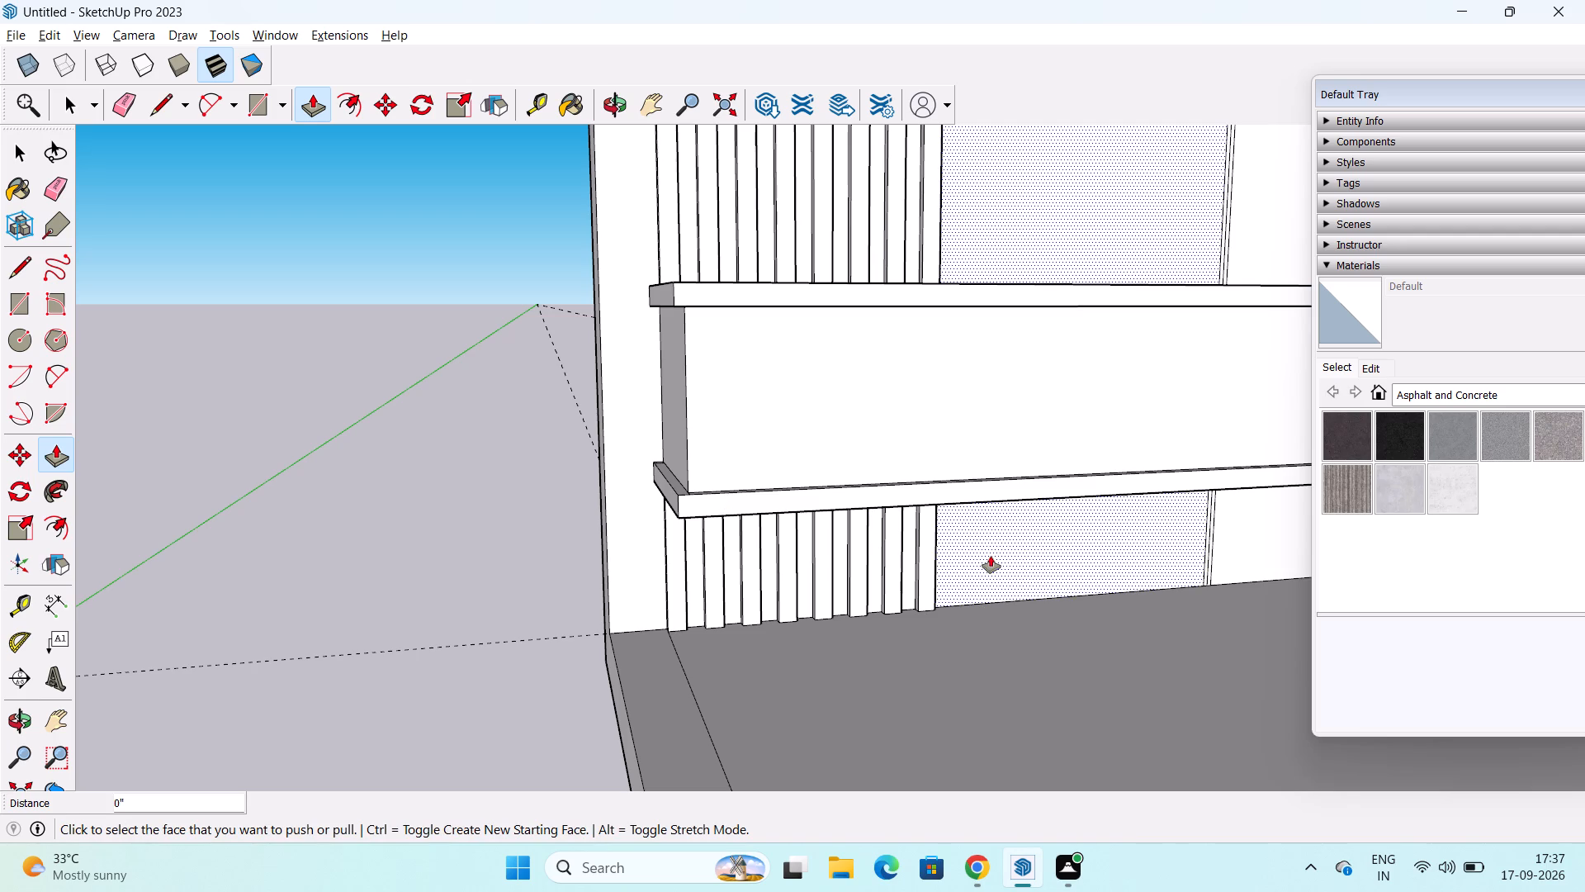
middle_drag(991, 556, 280, 455)
middle_drag(1117, 419, 931, 464)
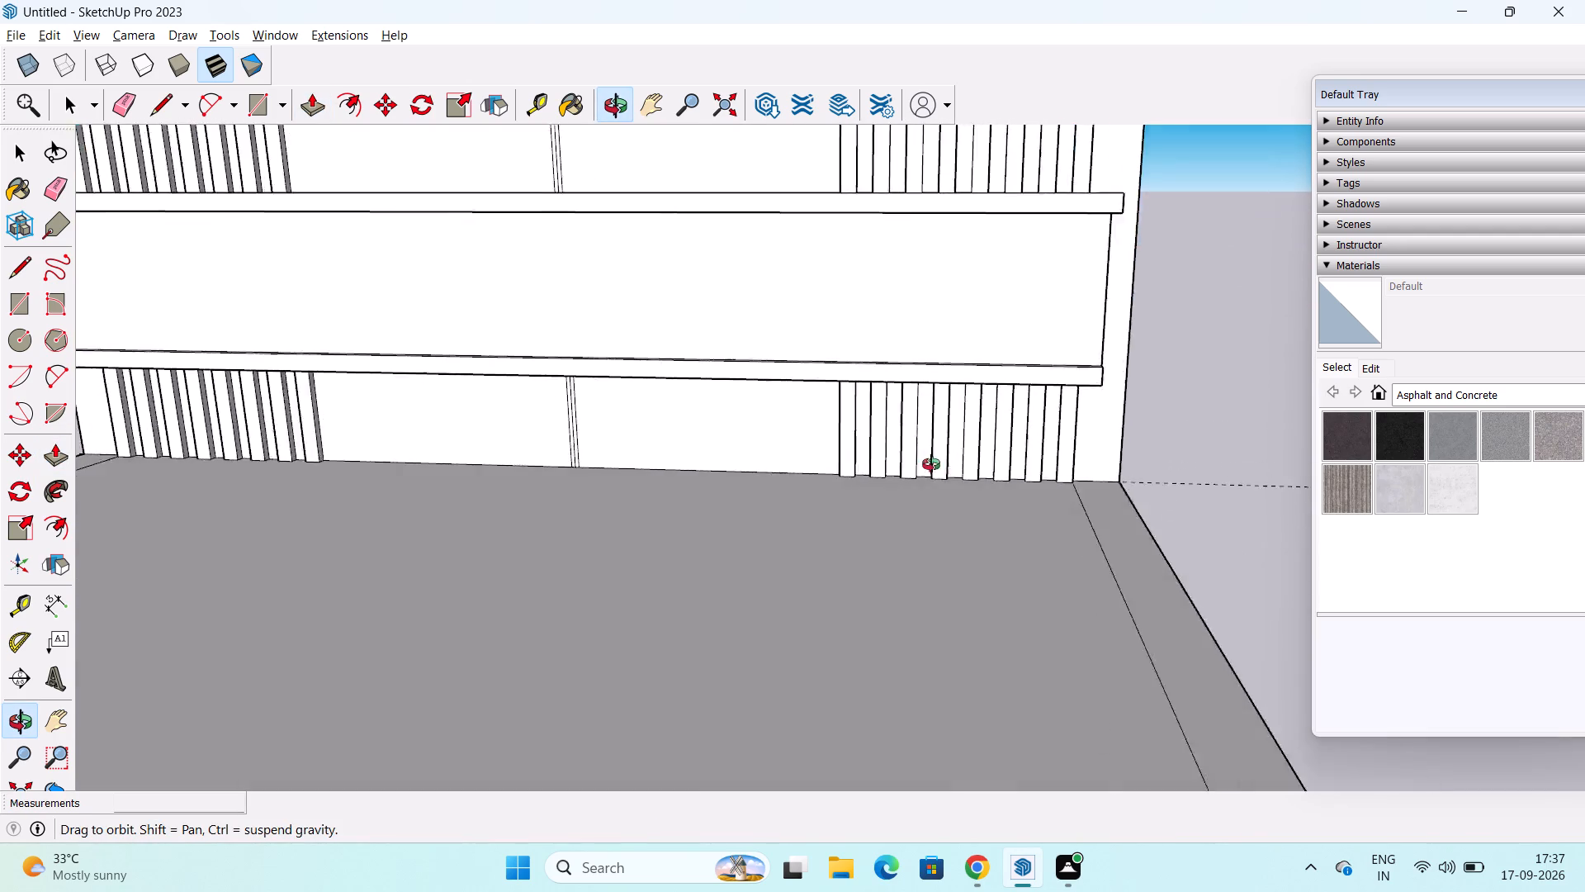
middle_drag(931, 464, 673, 467)
double_click(987, 393)
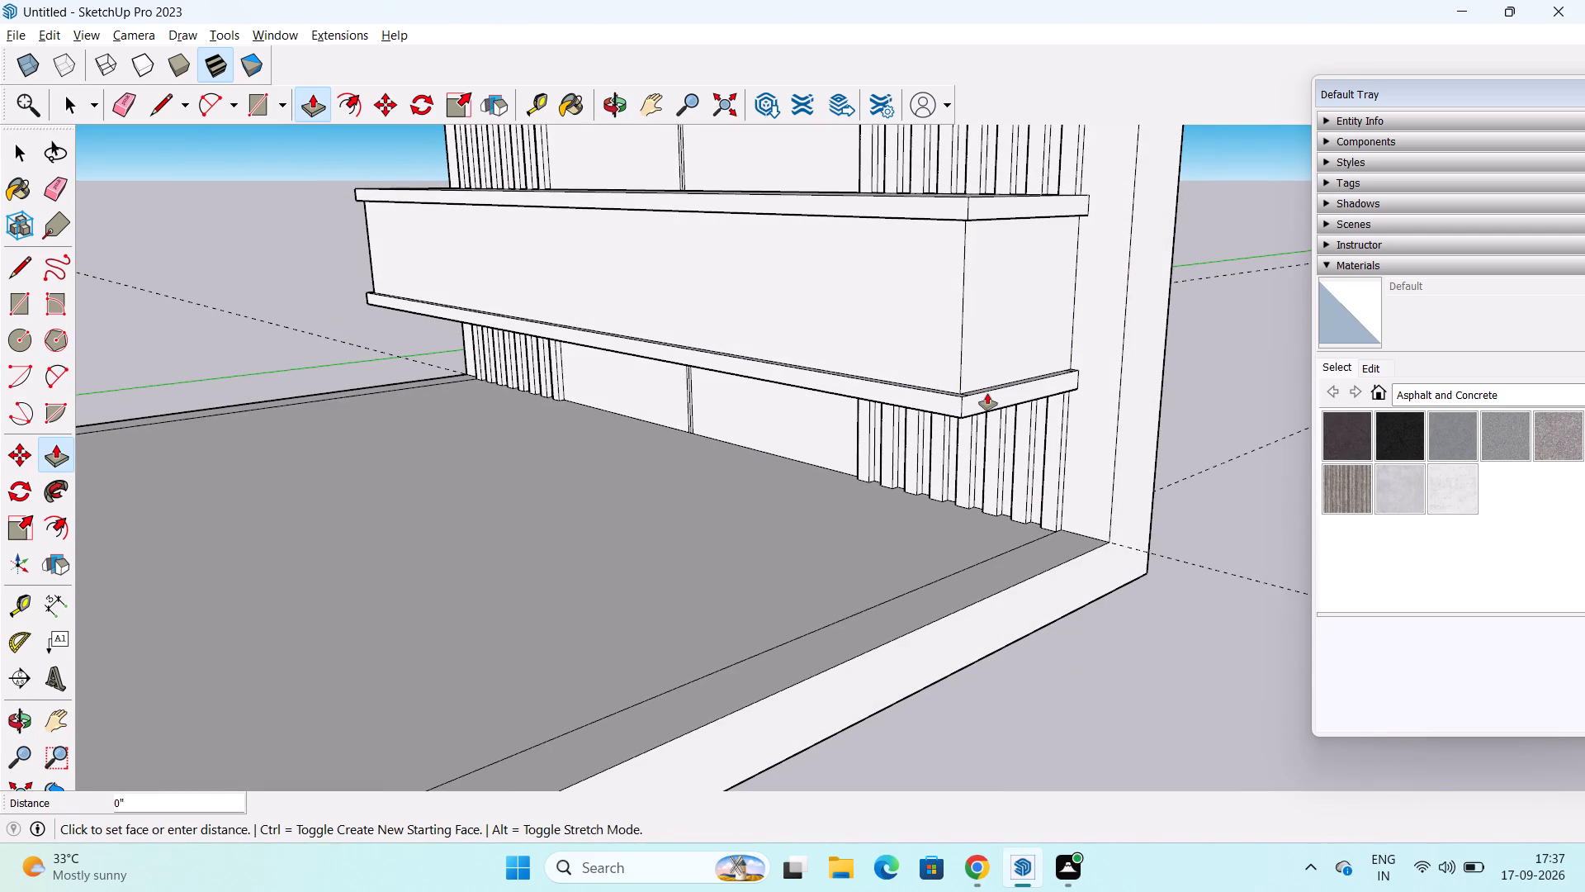
key(space)
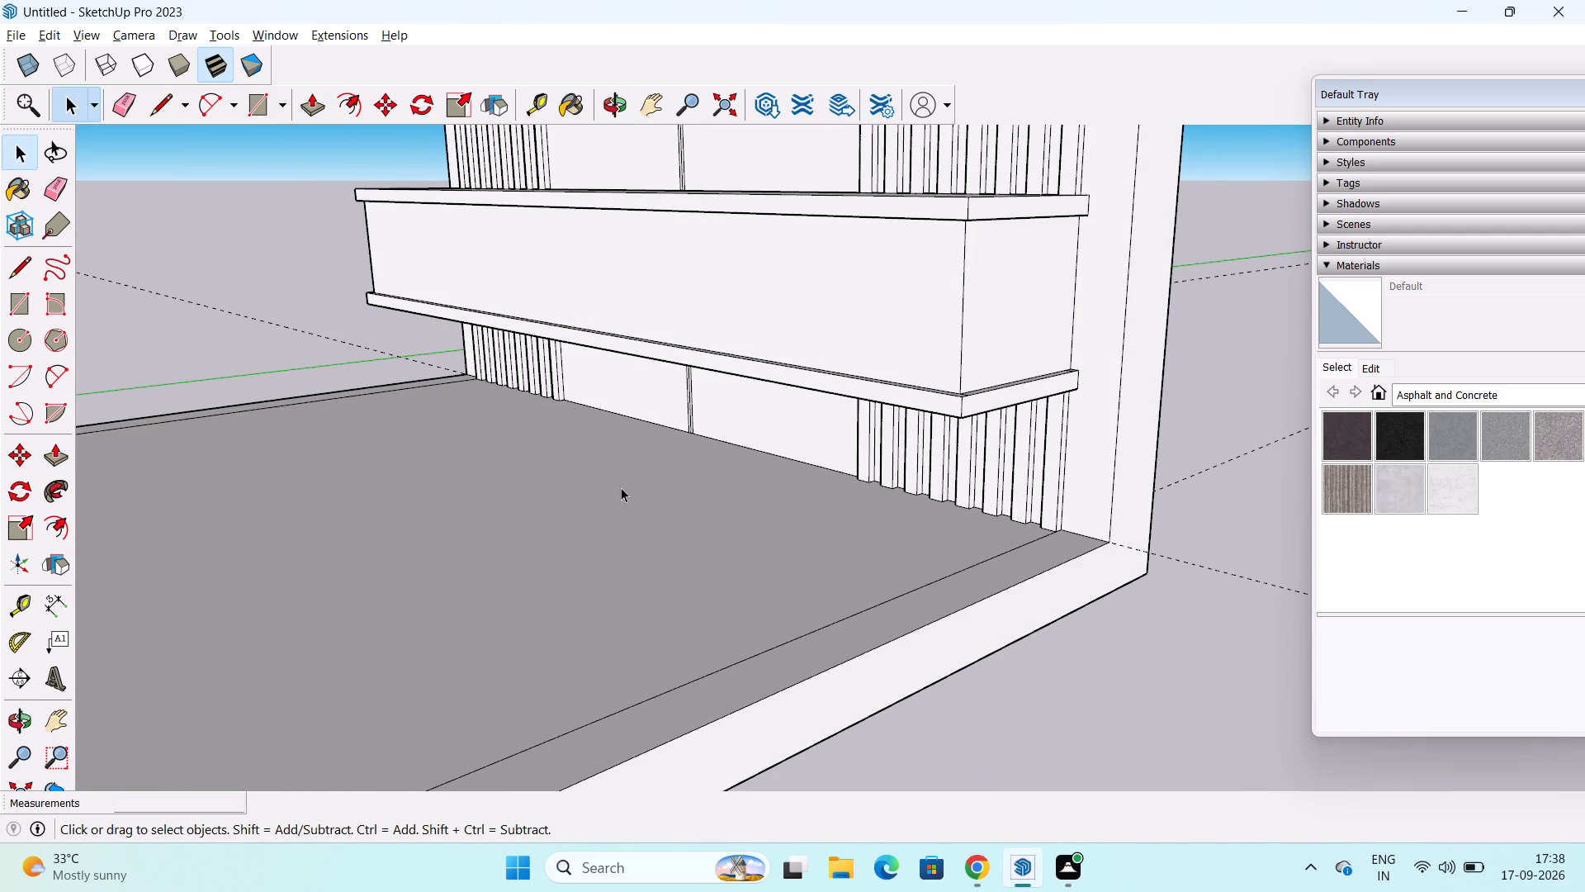
Draw a vertical 1' 4" line down the middle of the unit's front face, from the top band's underside to the lower band.
scroll(623, 465, down, 1)
scroll(563, 523, down, 1)
middle_drag(564, 514, 872, 444)
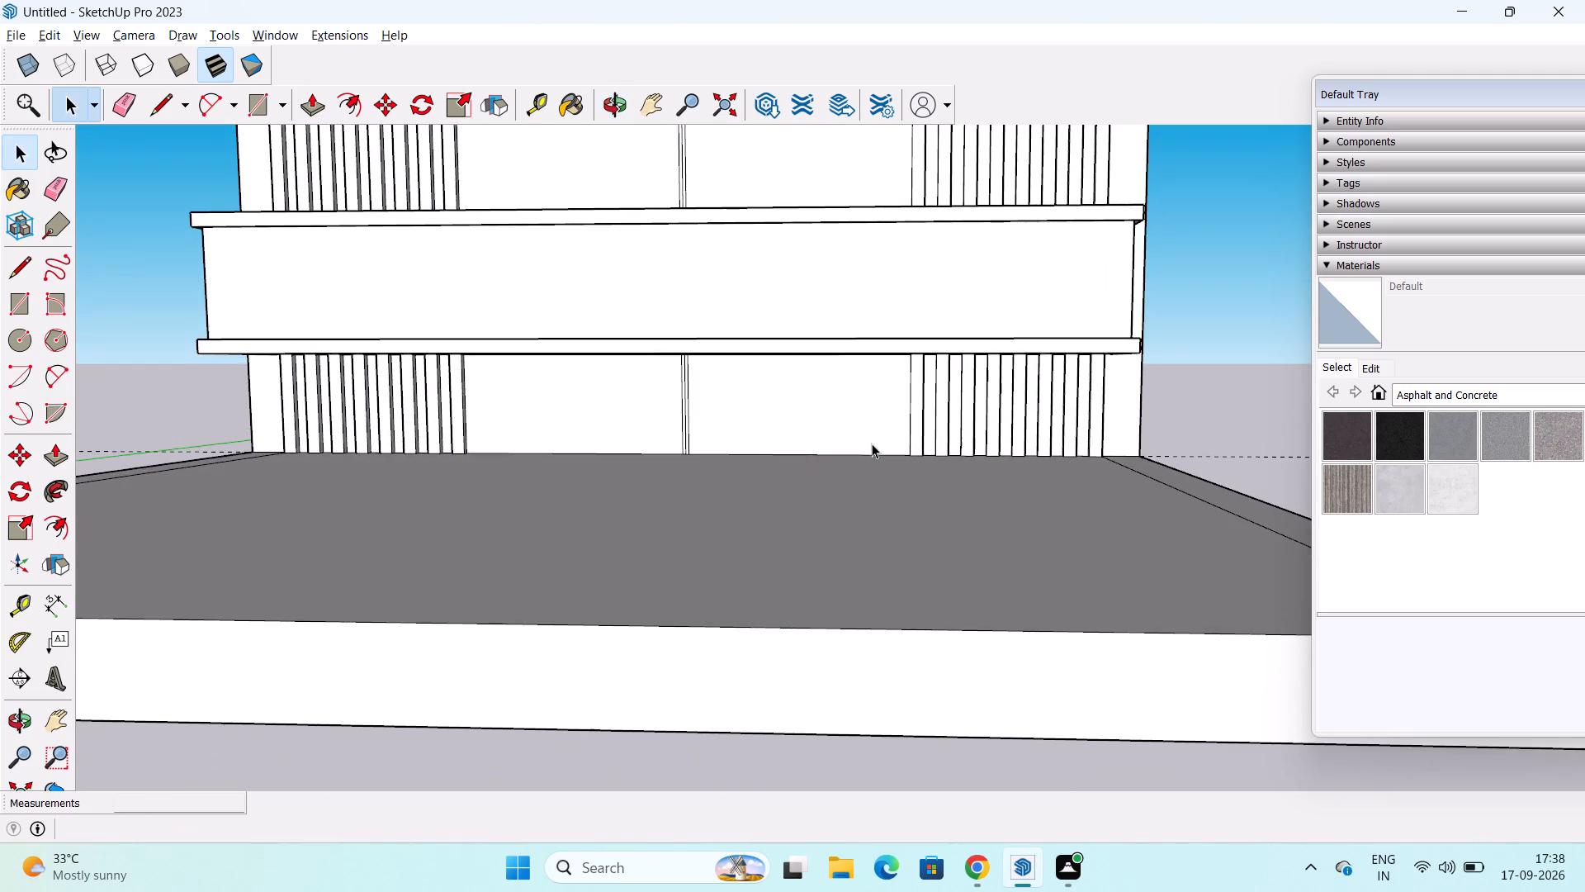
scroll(872, 444, down, 7)
shift+middle_drag(851, 368, 942, 638)
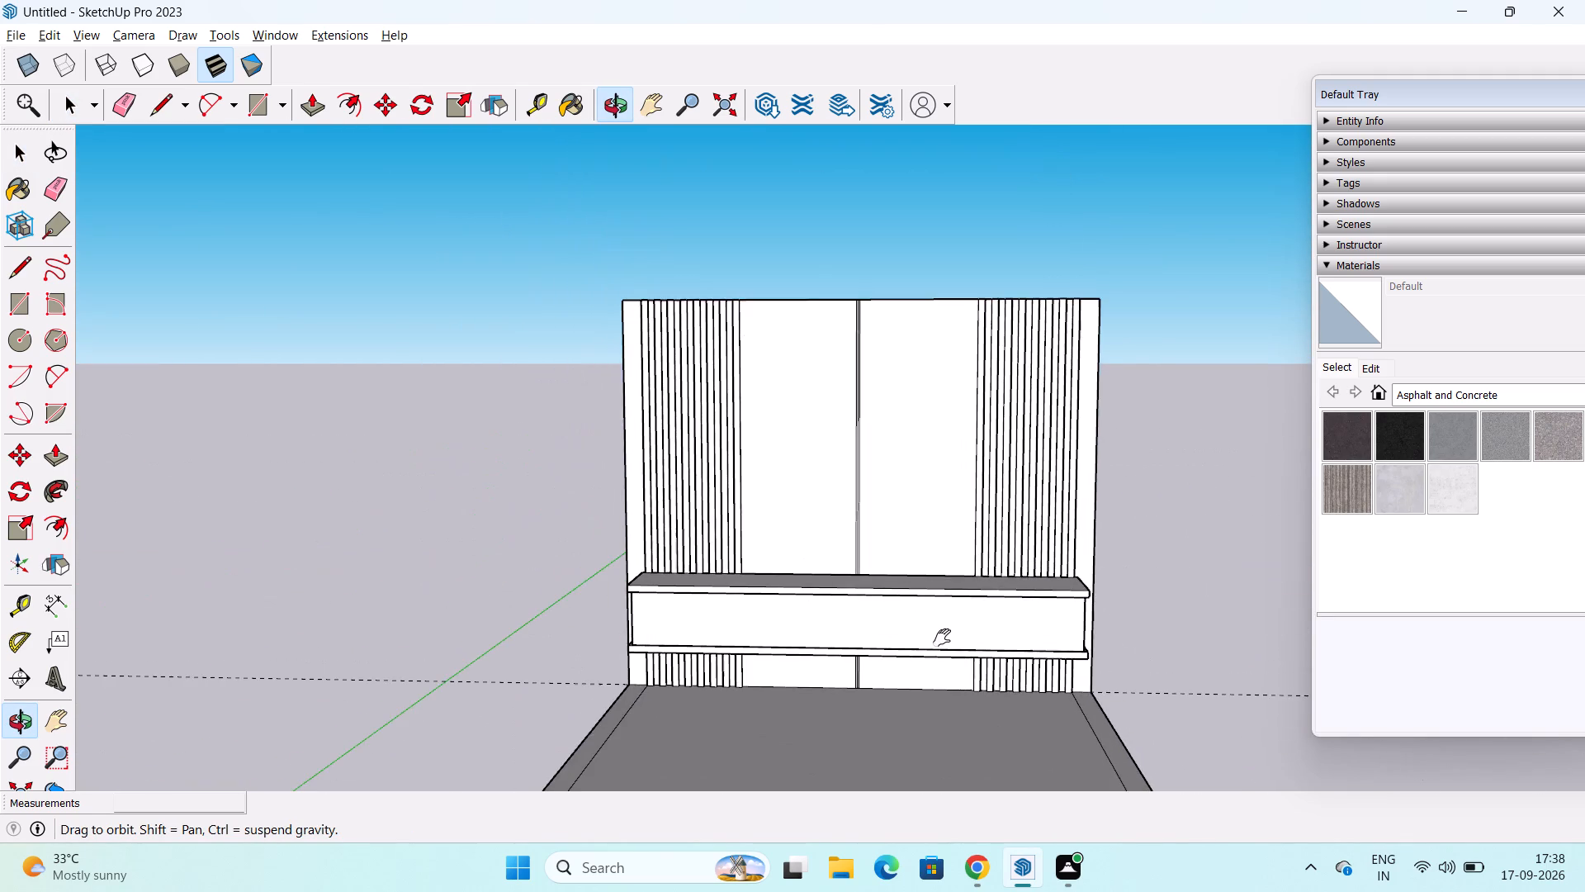
shift+middle_drag(942, 638, 901, 605)
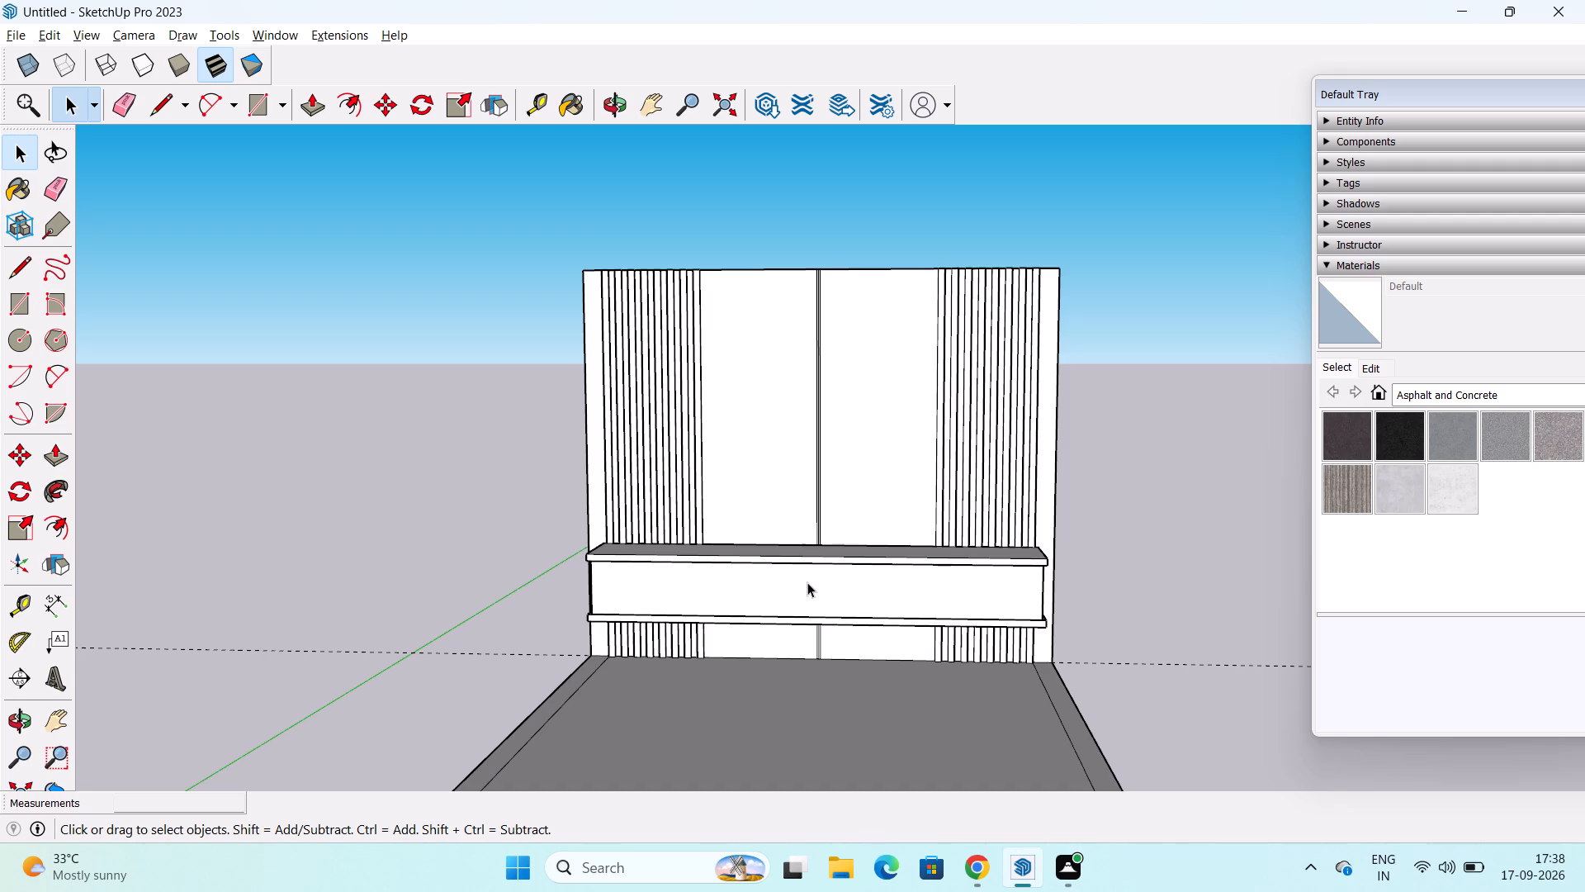
click(16, 266)
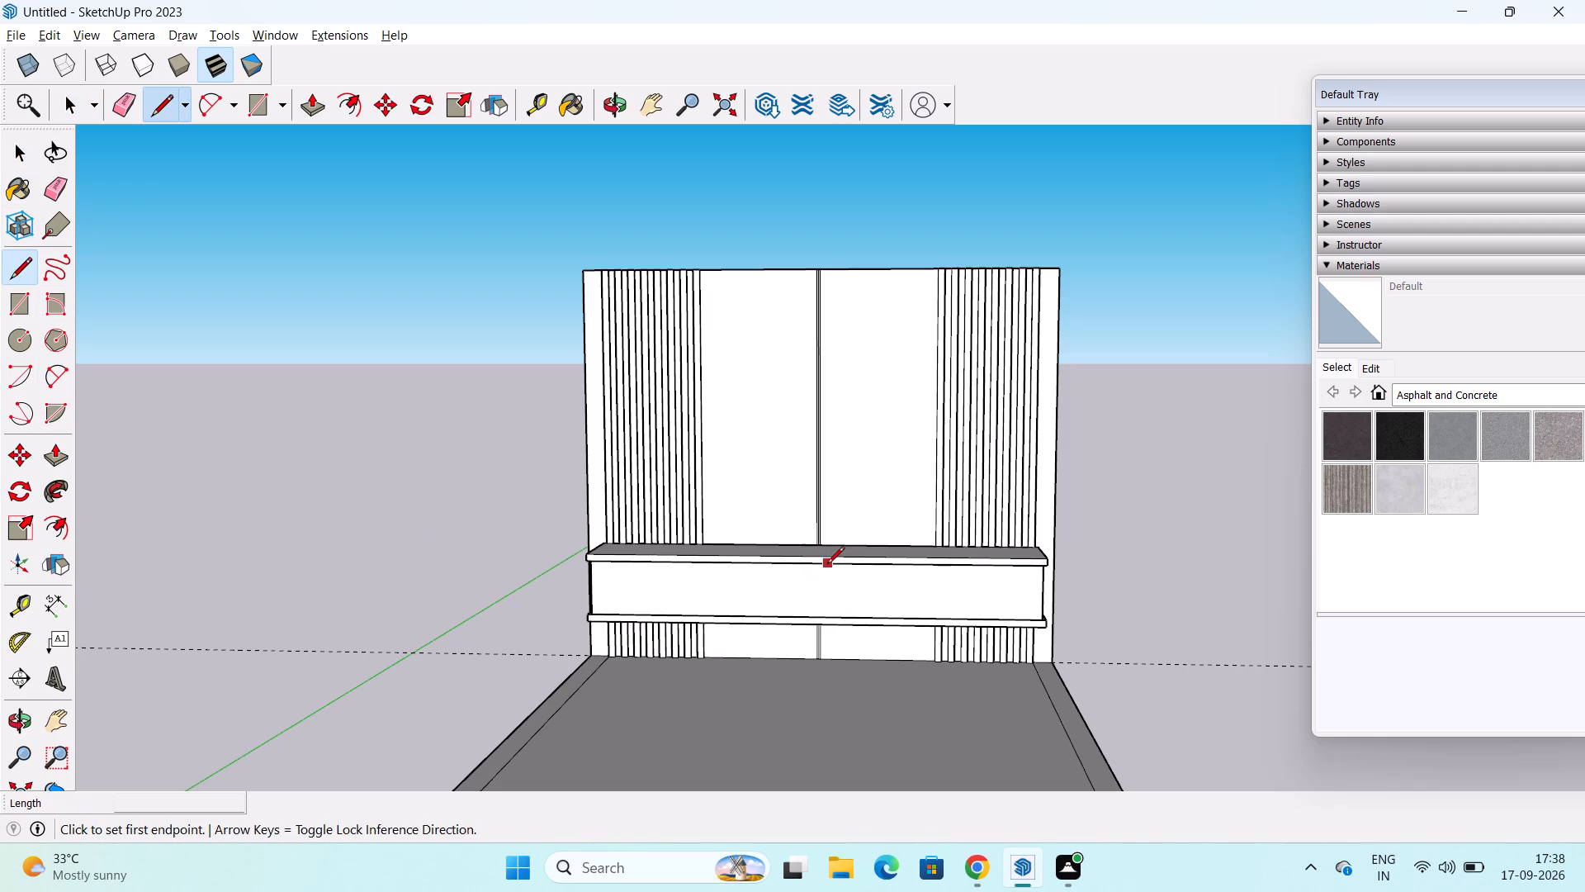
scroll(821, 566, up, 9)
middle_drag(821, 566, 865, 496)
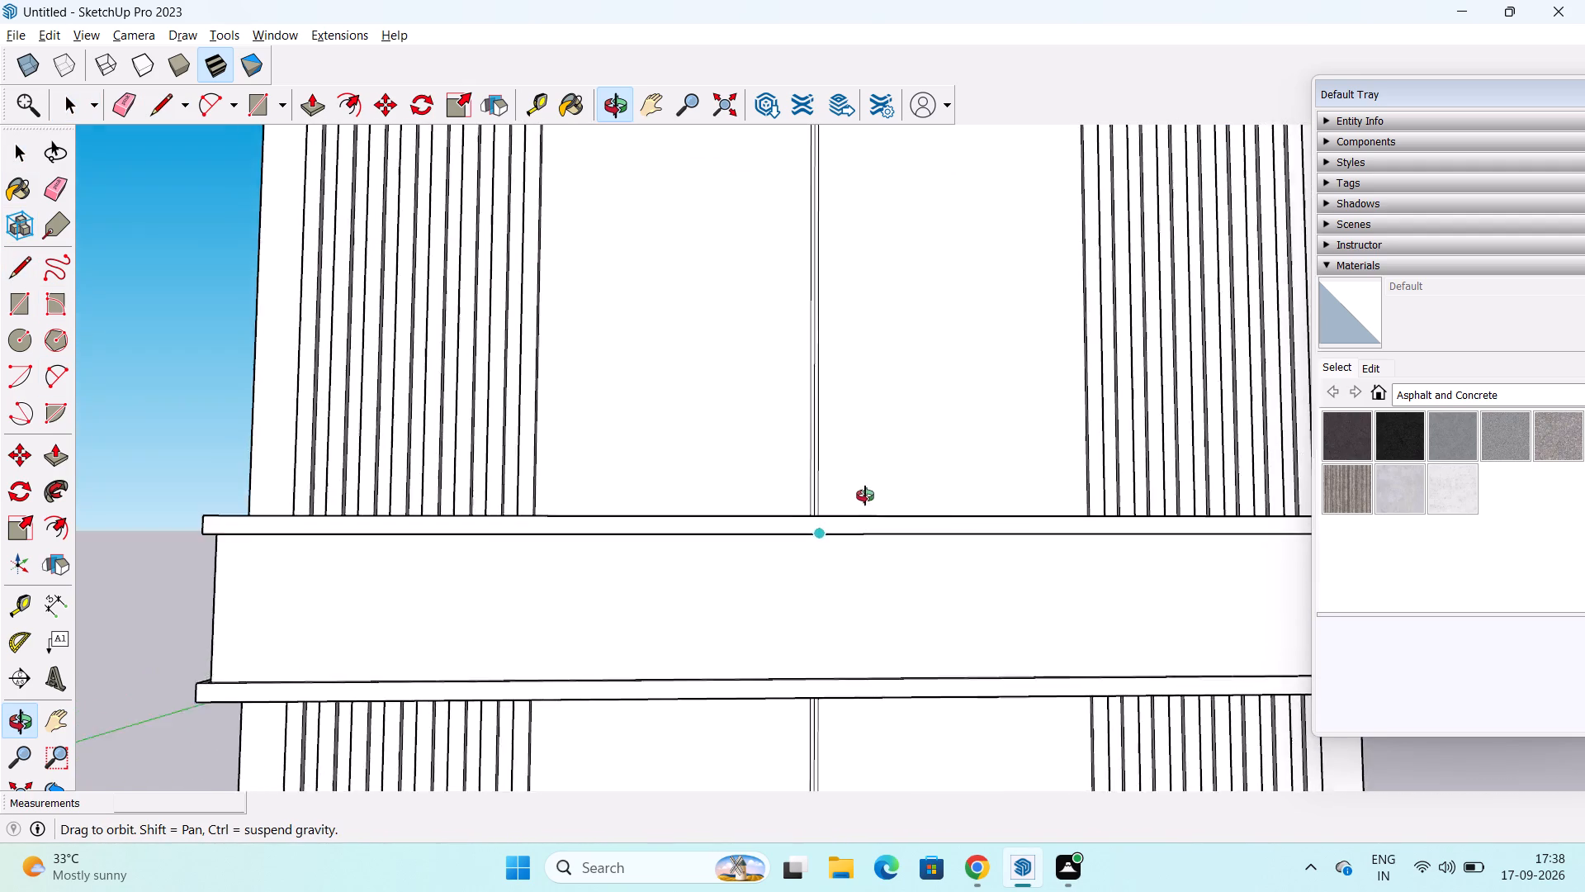
middle_drag(865, 496, 889, 371)
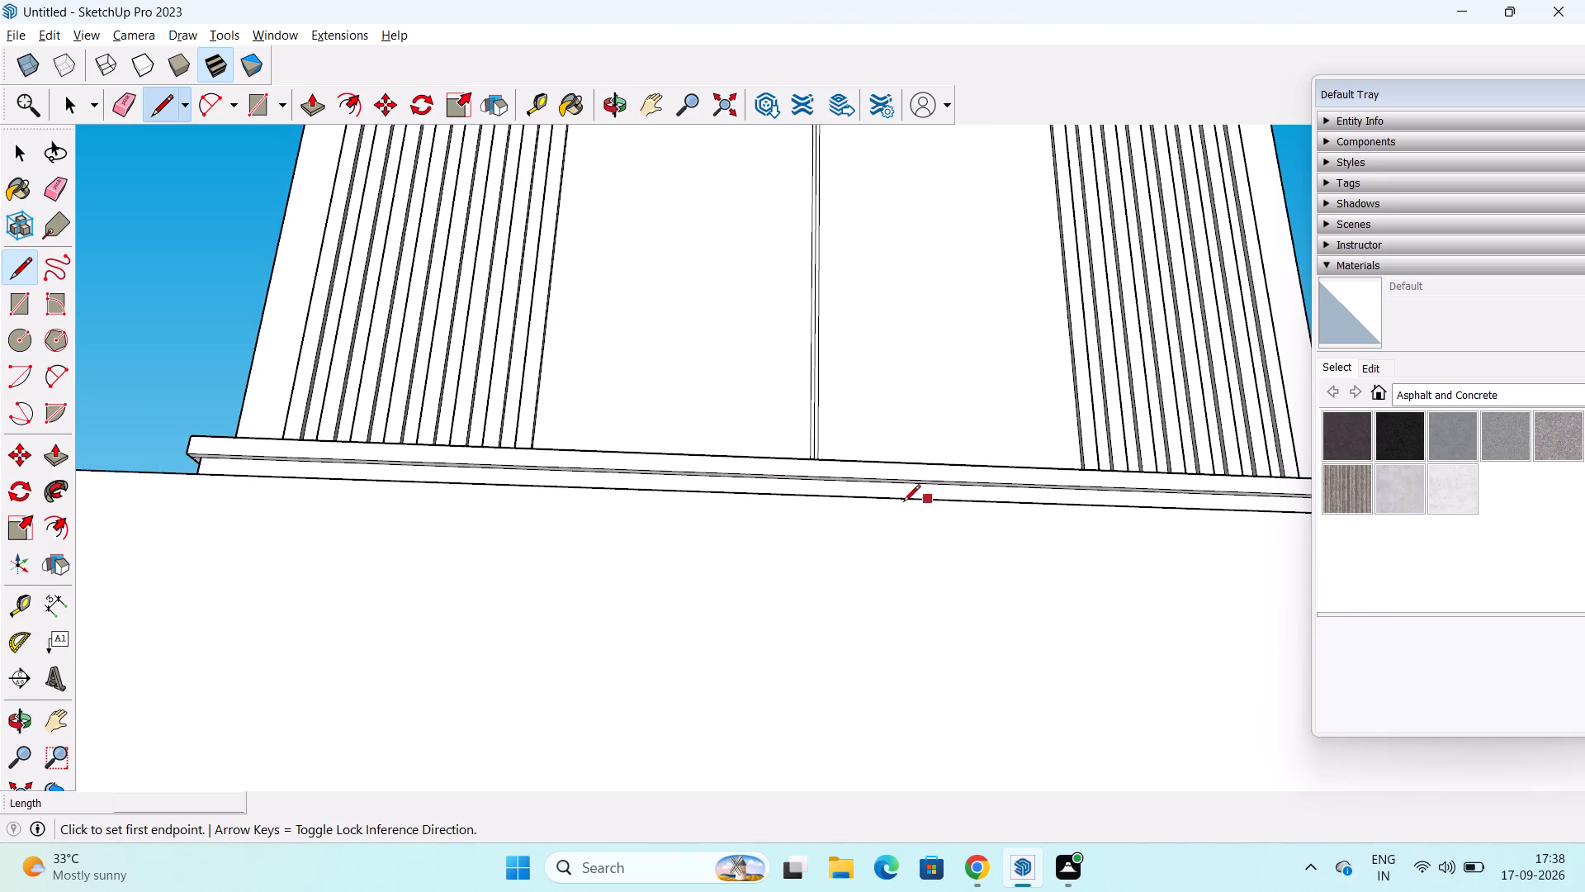
scroll(860, 512, down, 2)
middle_drag(868, 493, 859, 525)
scroll(862, 504, up, 11)
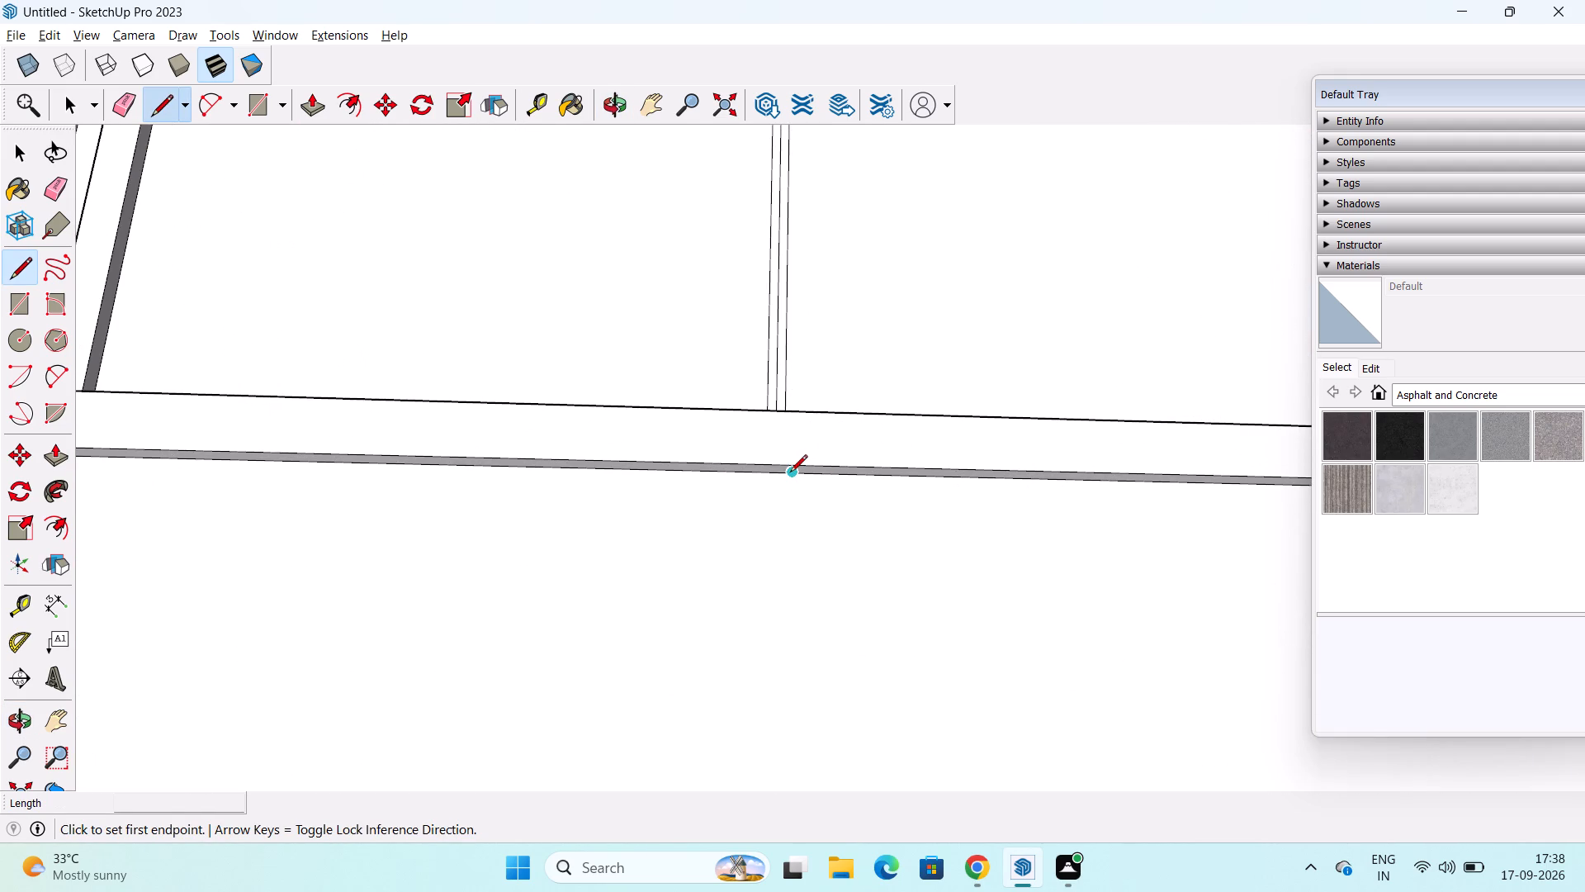
click(790, 473)
scroll(810, 609, down, 4)
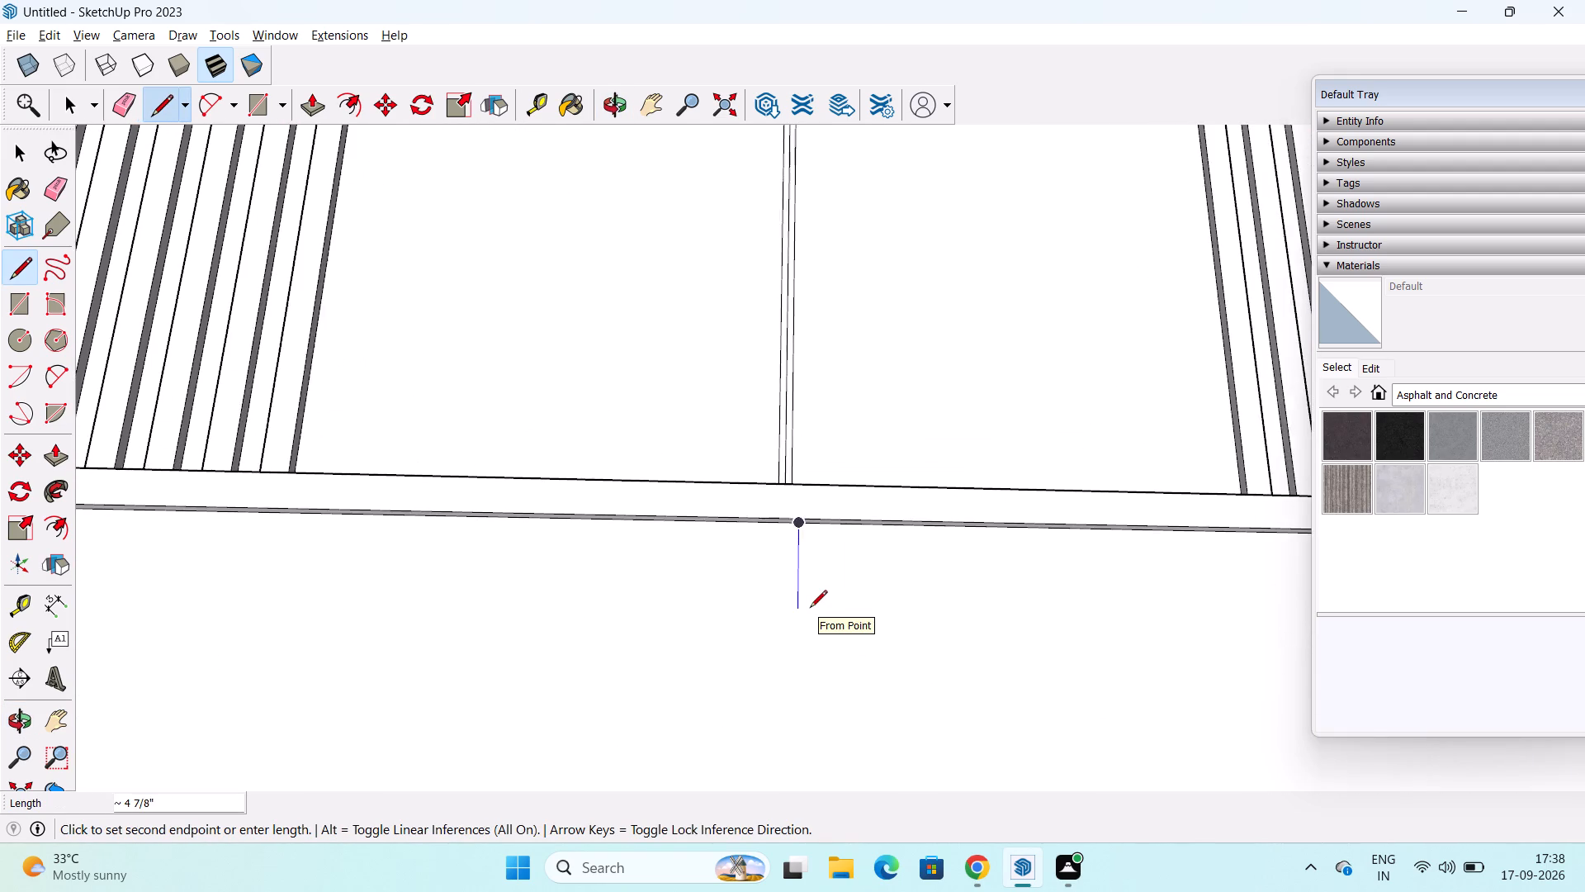
scroll(810, 609, down, 3)
shift+middle_drag(810, 609, 825, 444)
middle_drag(825, 444, 819, 486)
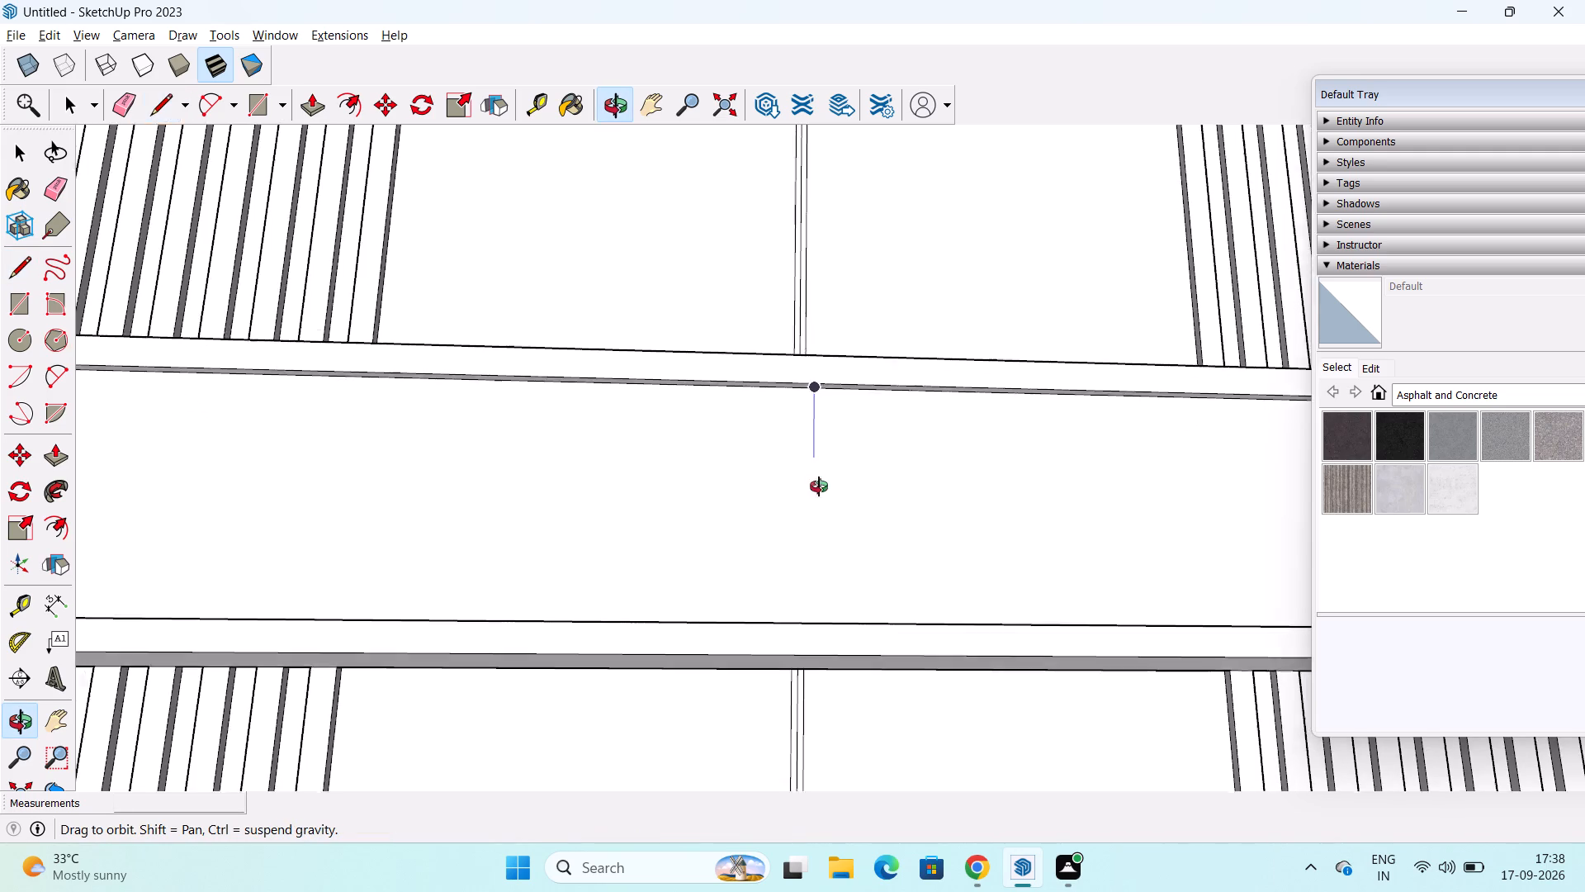
middle_drag(819, 486, 791, 690)
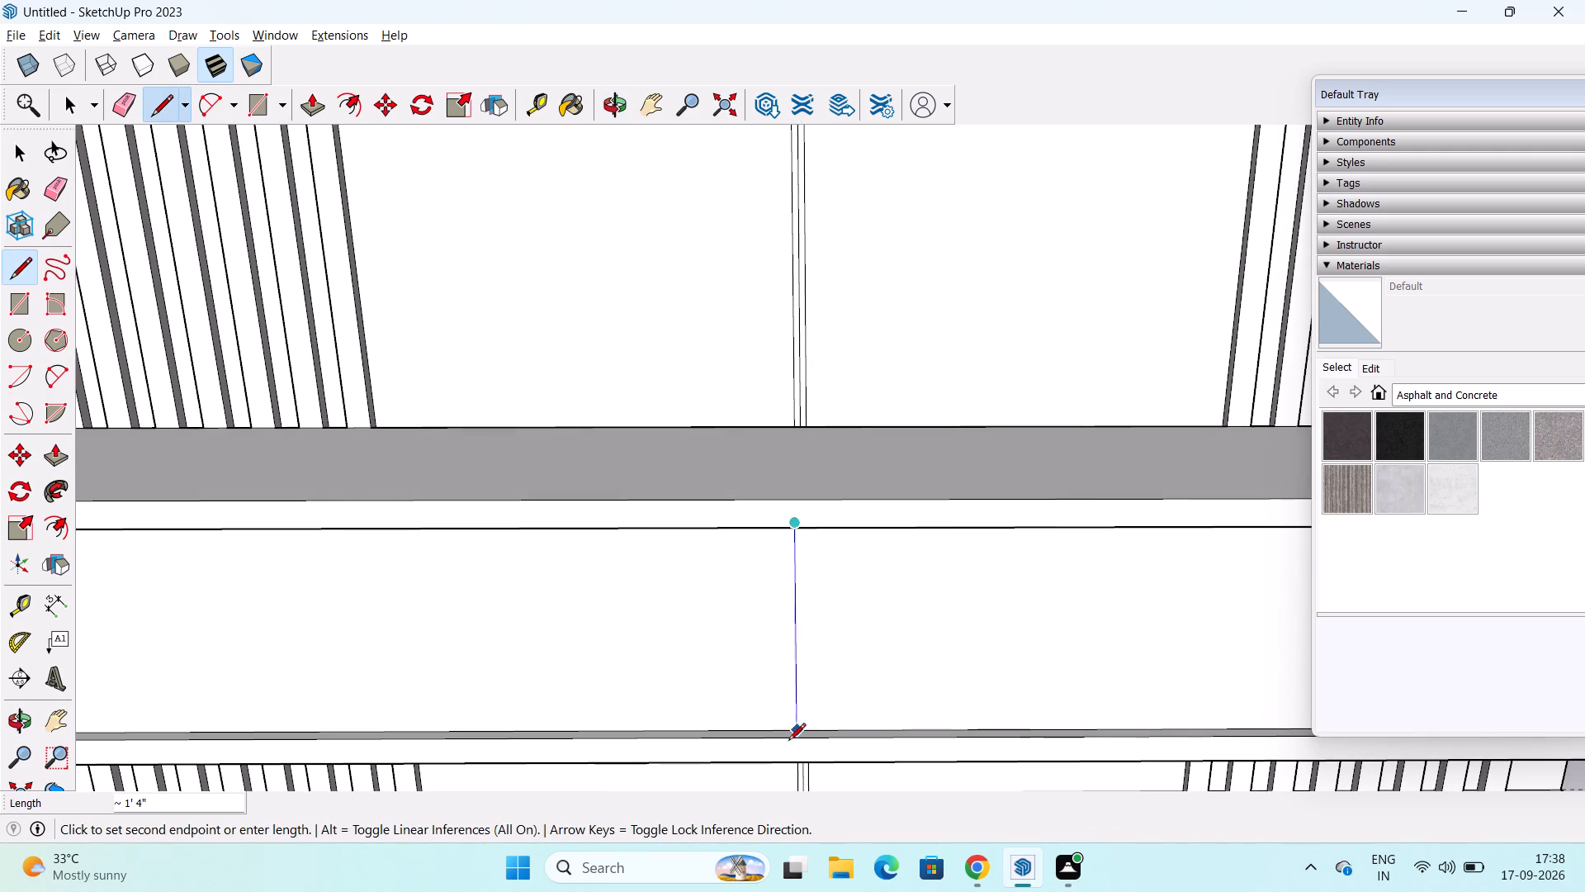
click(795, 728)
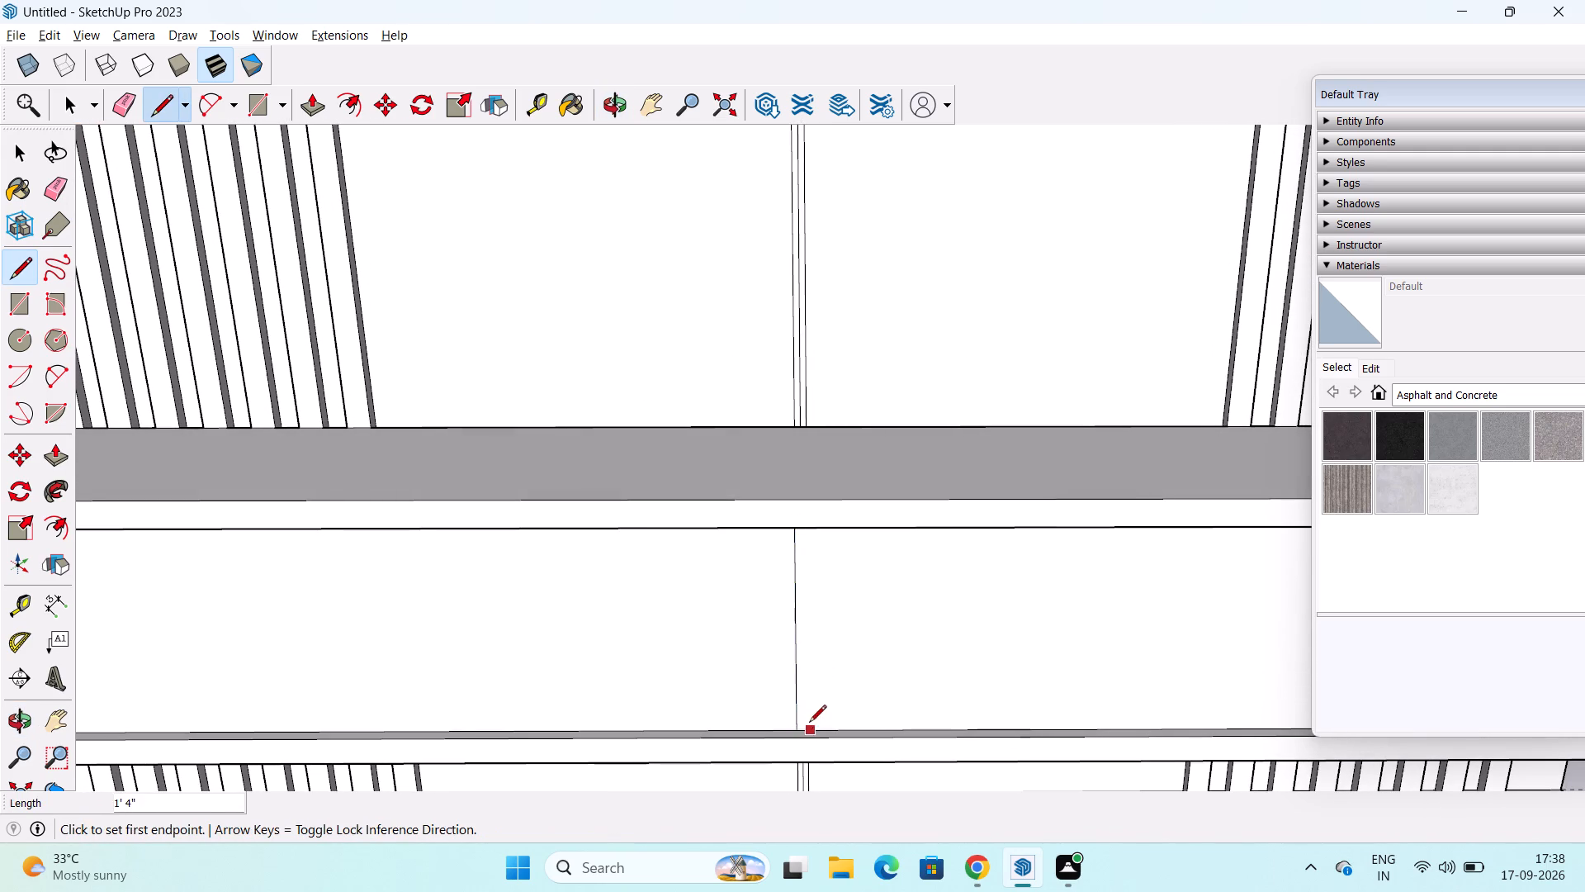
Copy the vertical middle line on the unit's front face 1' to the right along the lower band.
key(space)
click(796, 696)
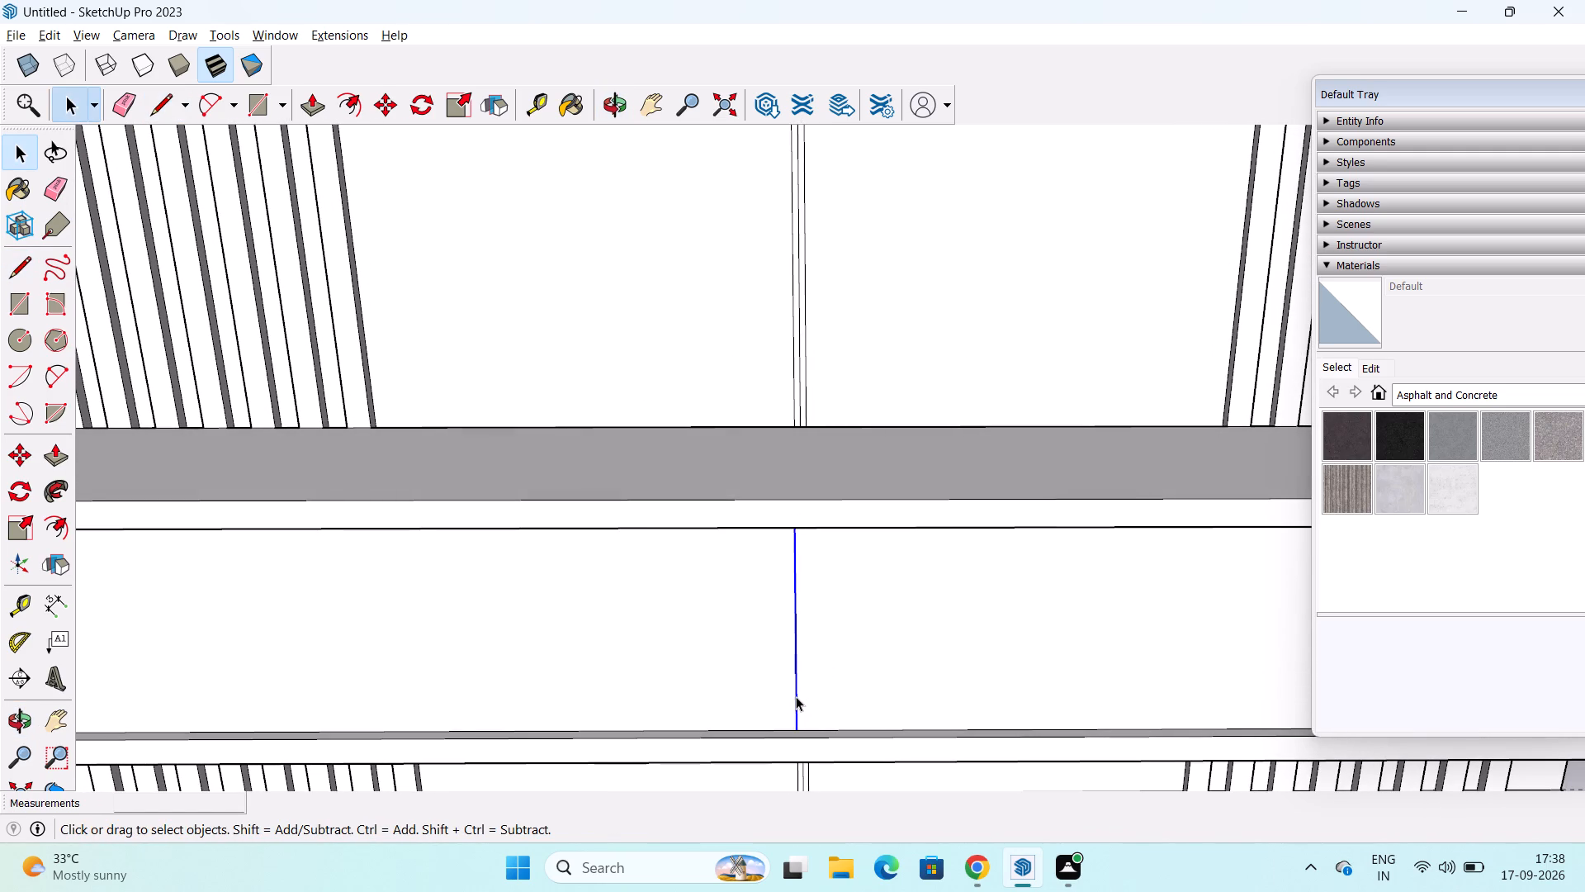
key(m)
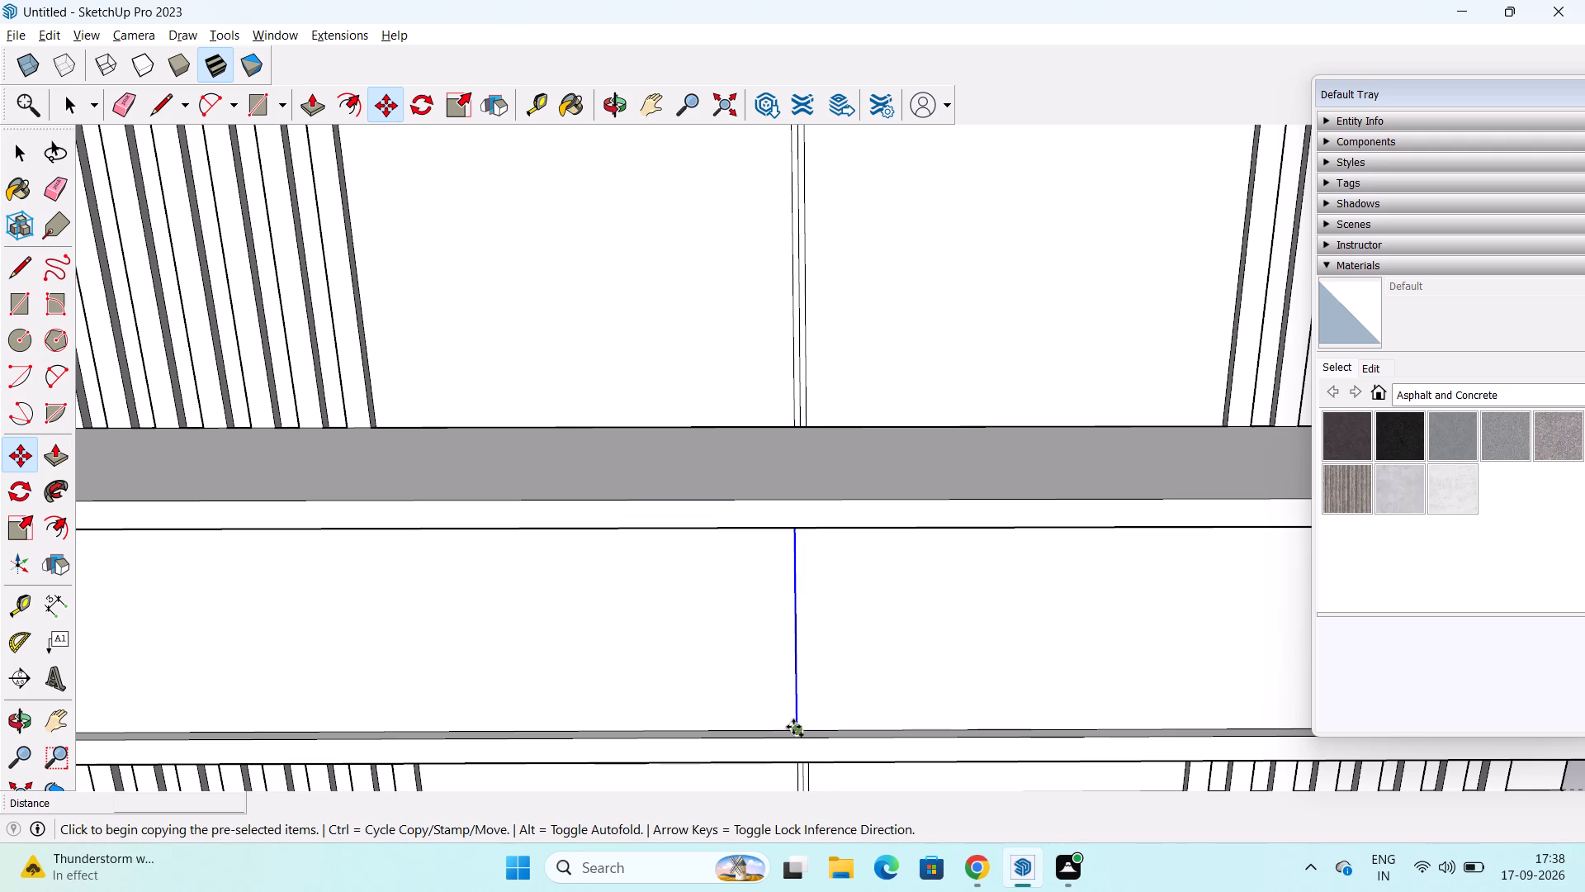
click(794, 727)
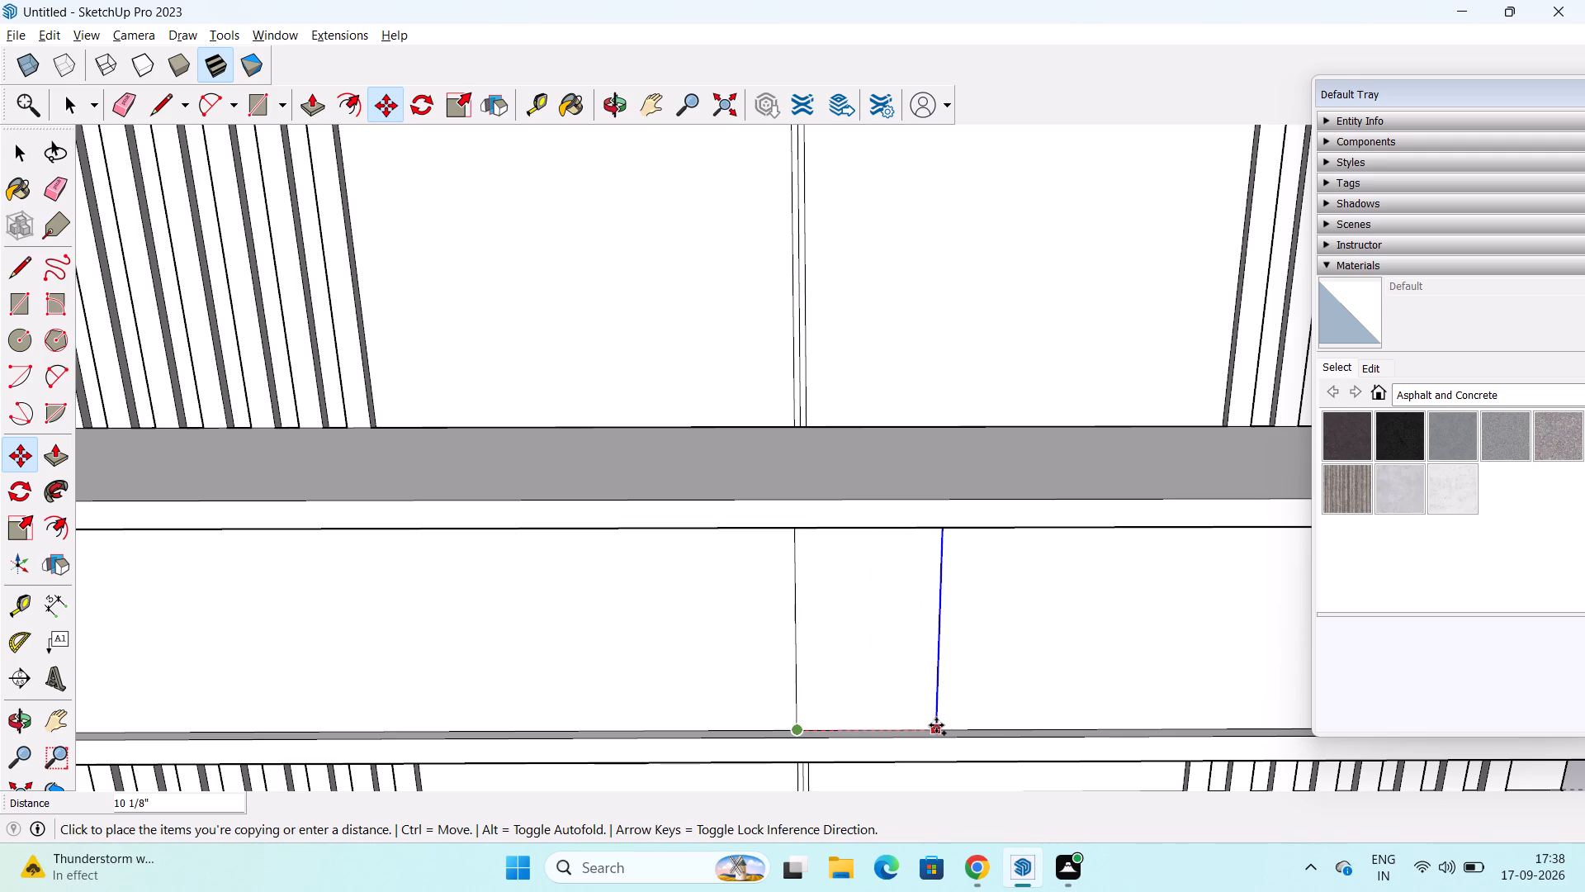
scroll(983, 717, down, 5)
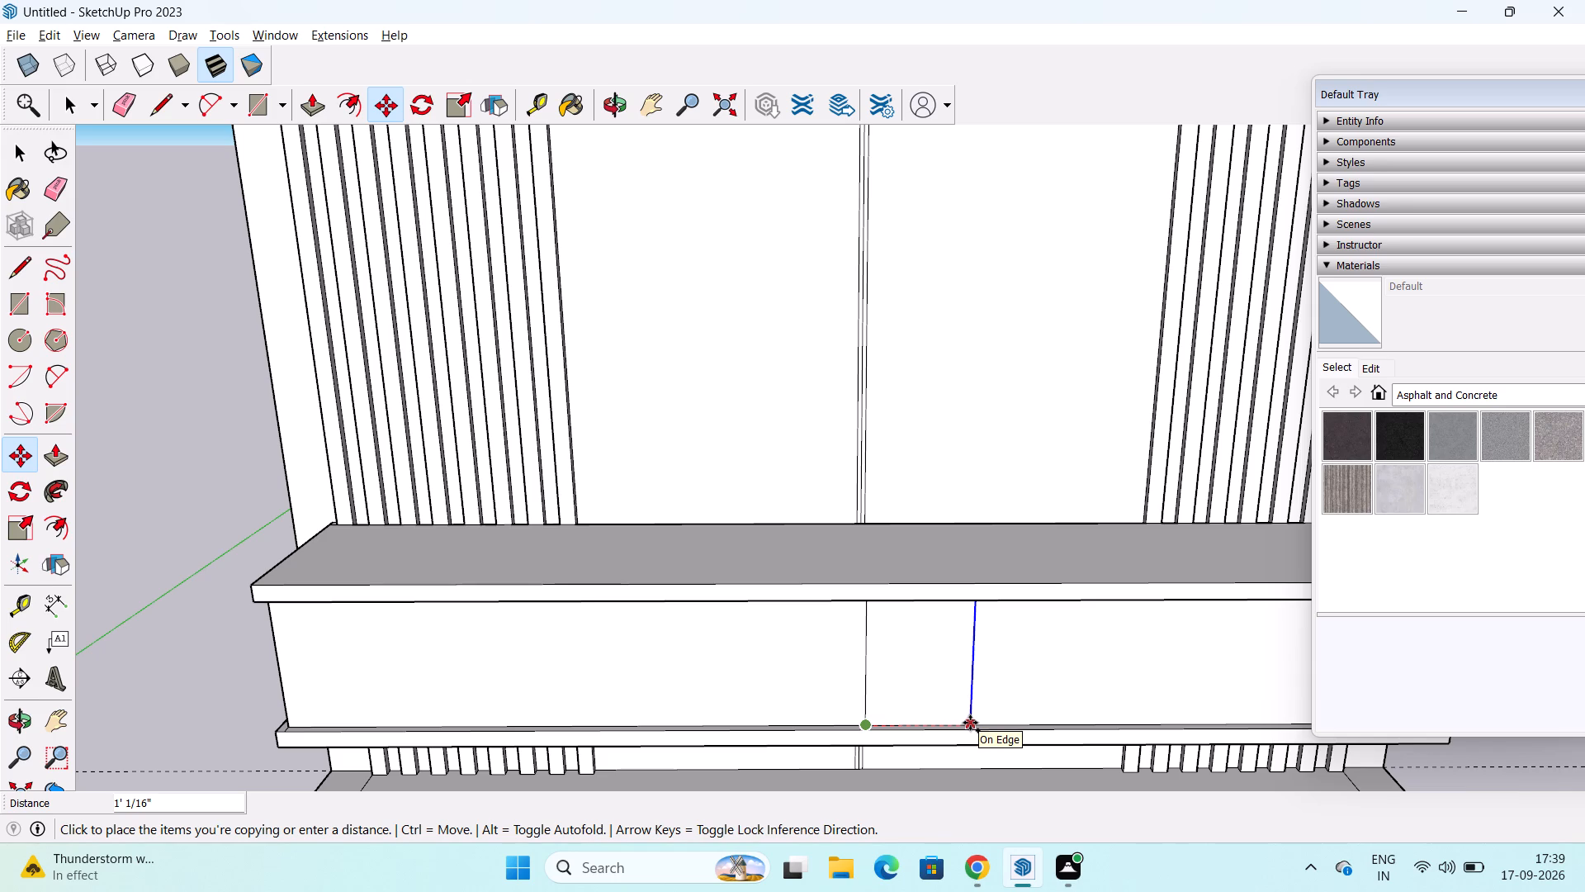
text(1')
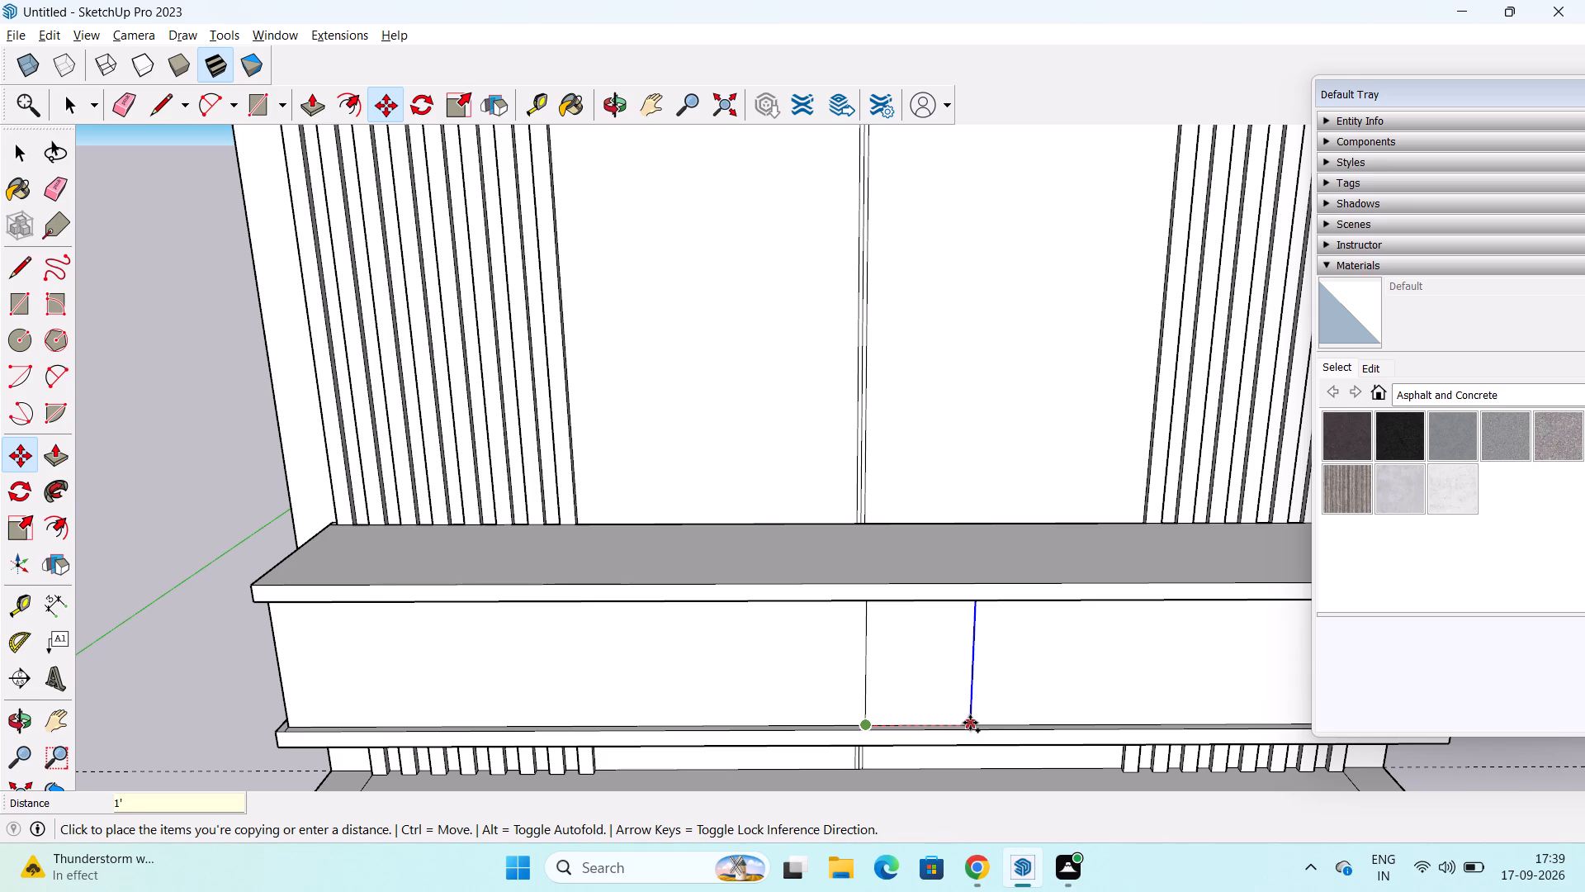
text(6")
key(Return)
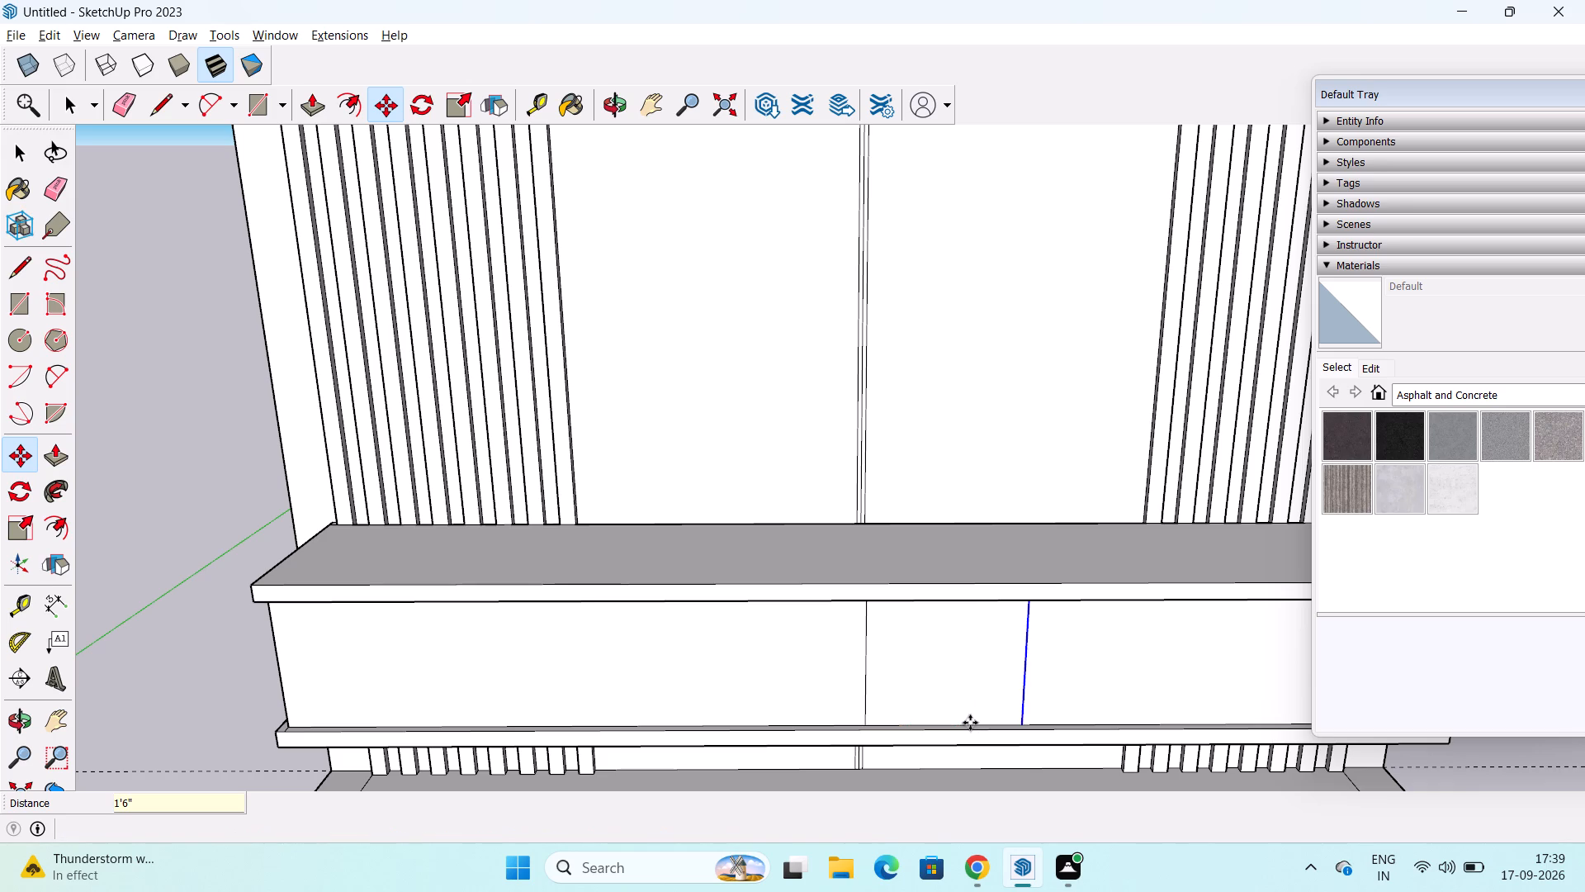
text(1')
key(Return)
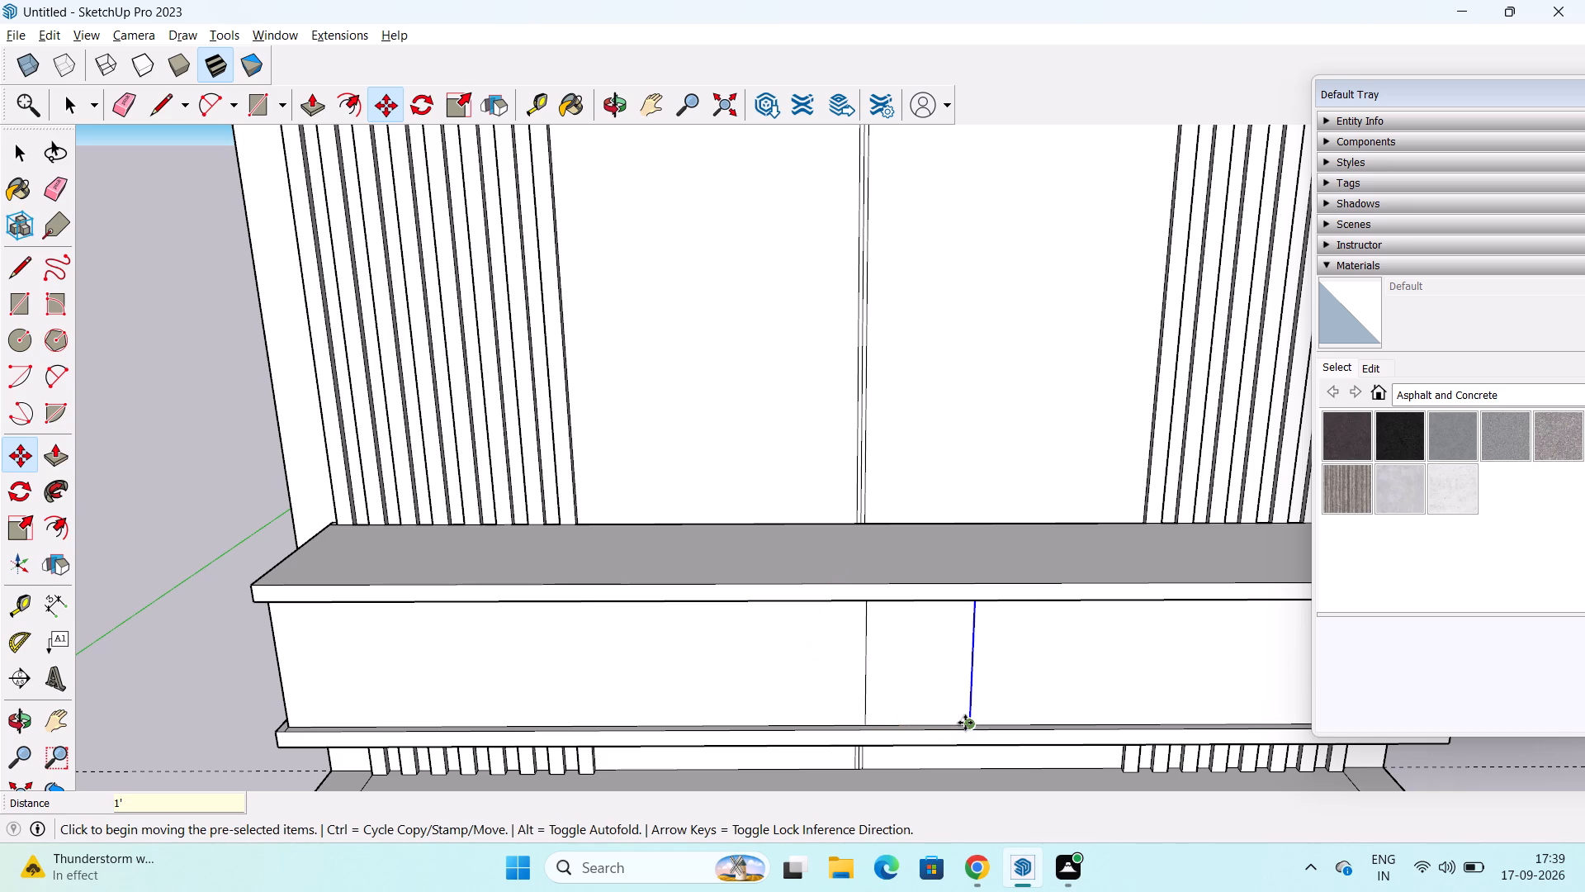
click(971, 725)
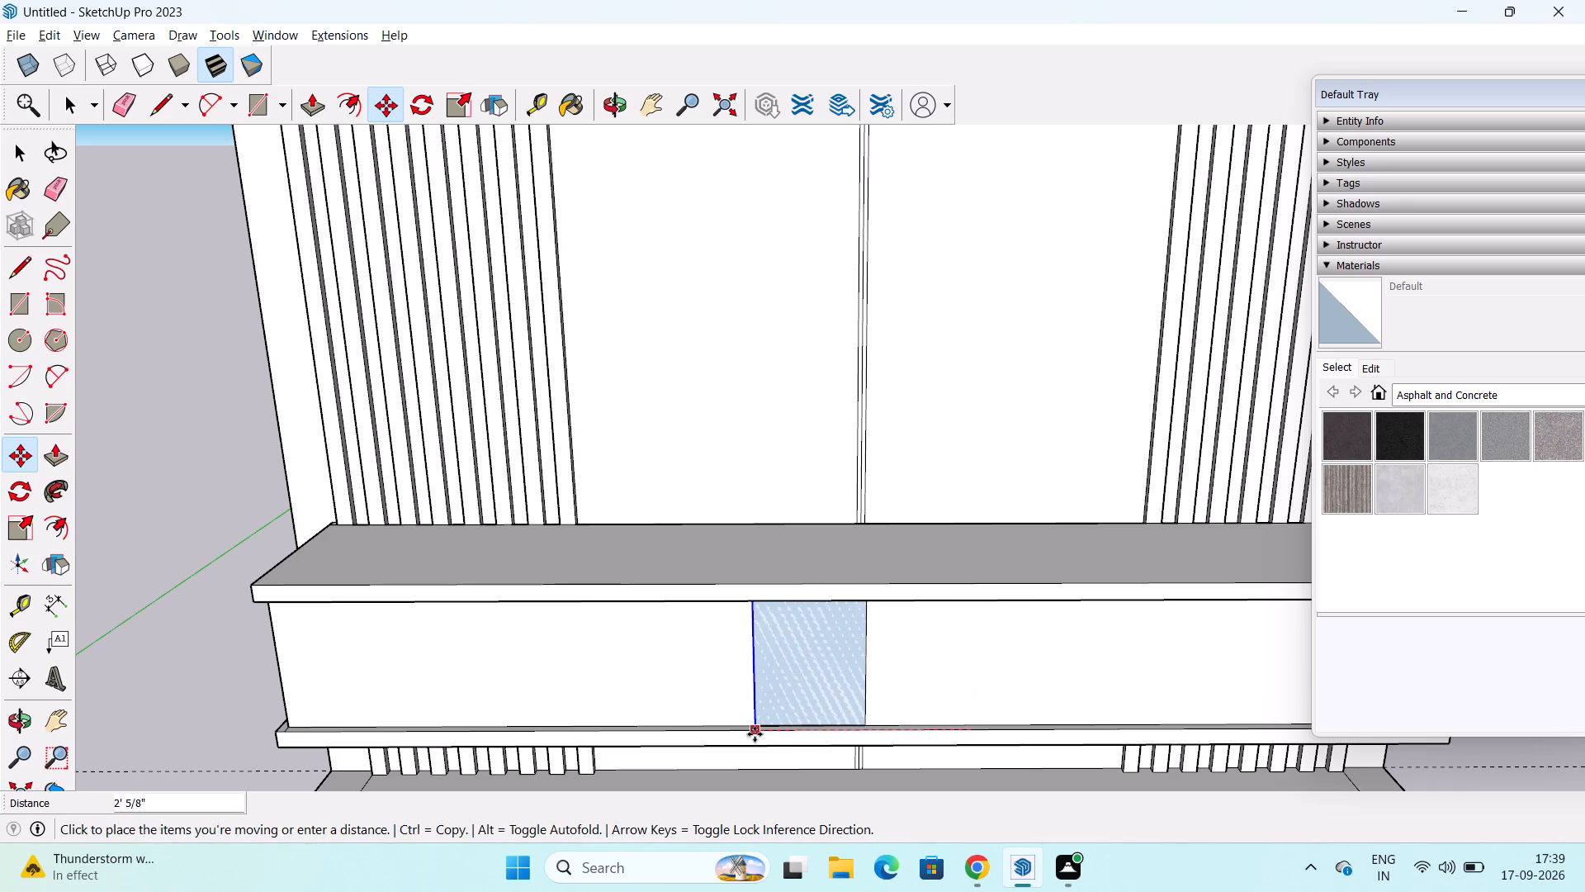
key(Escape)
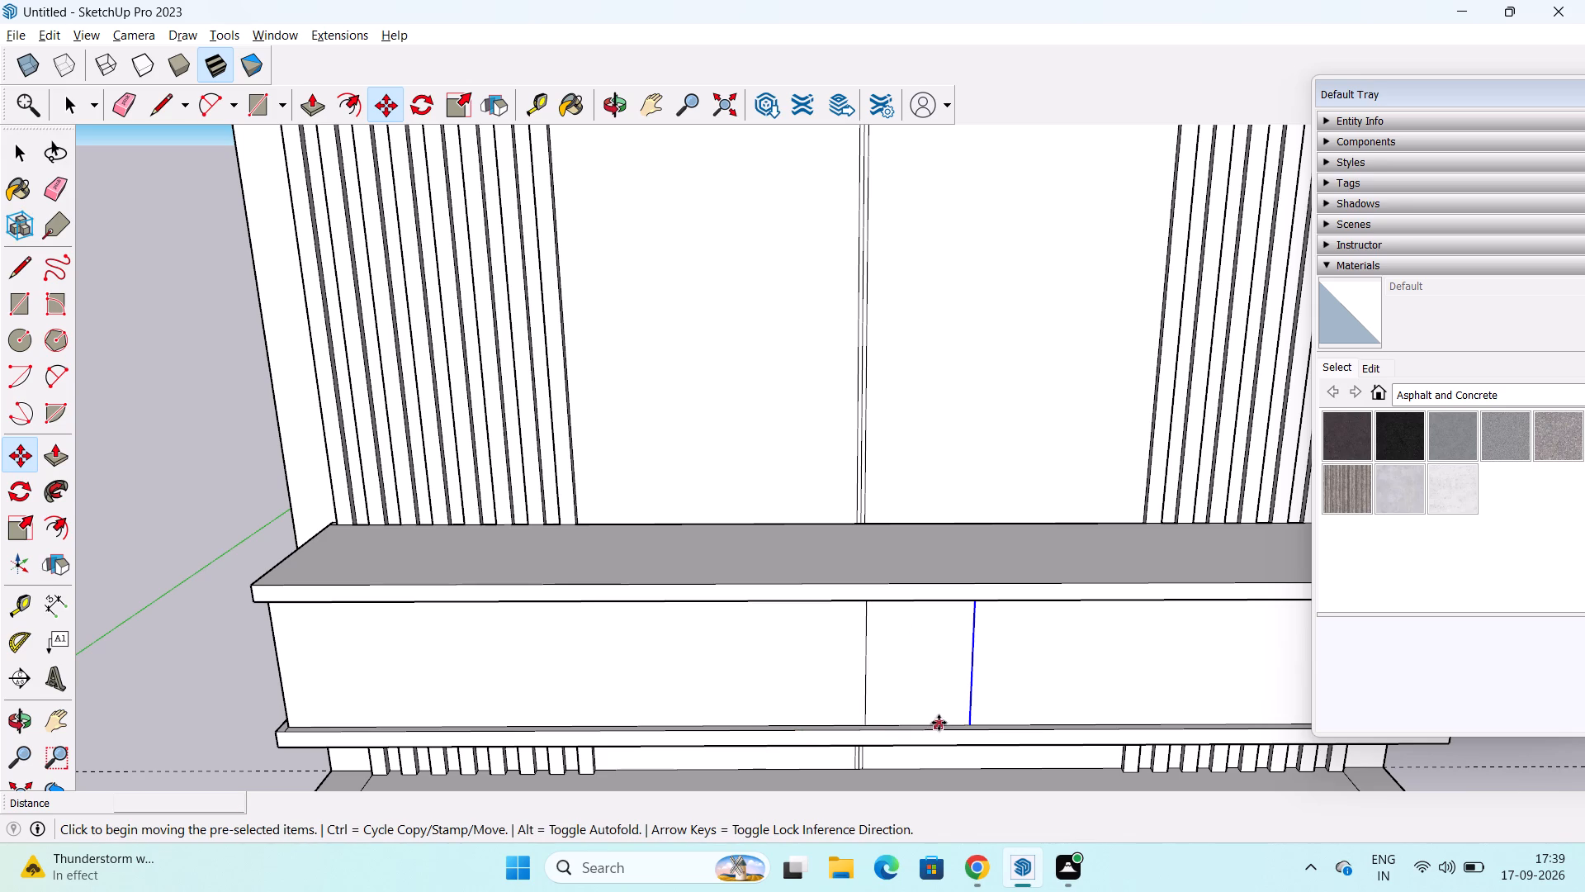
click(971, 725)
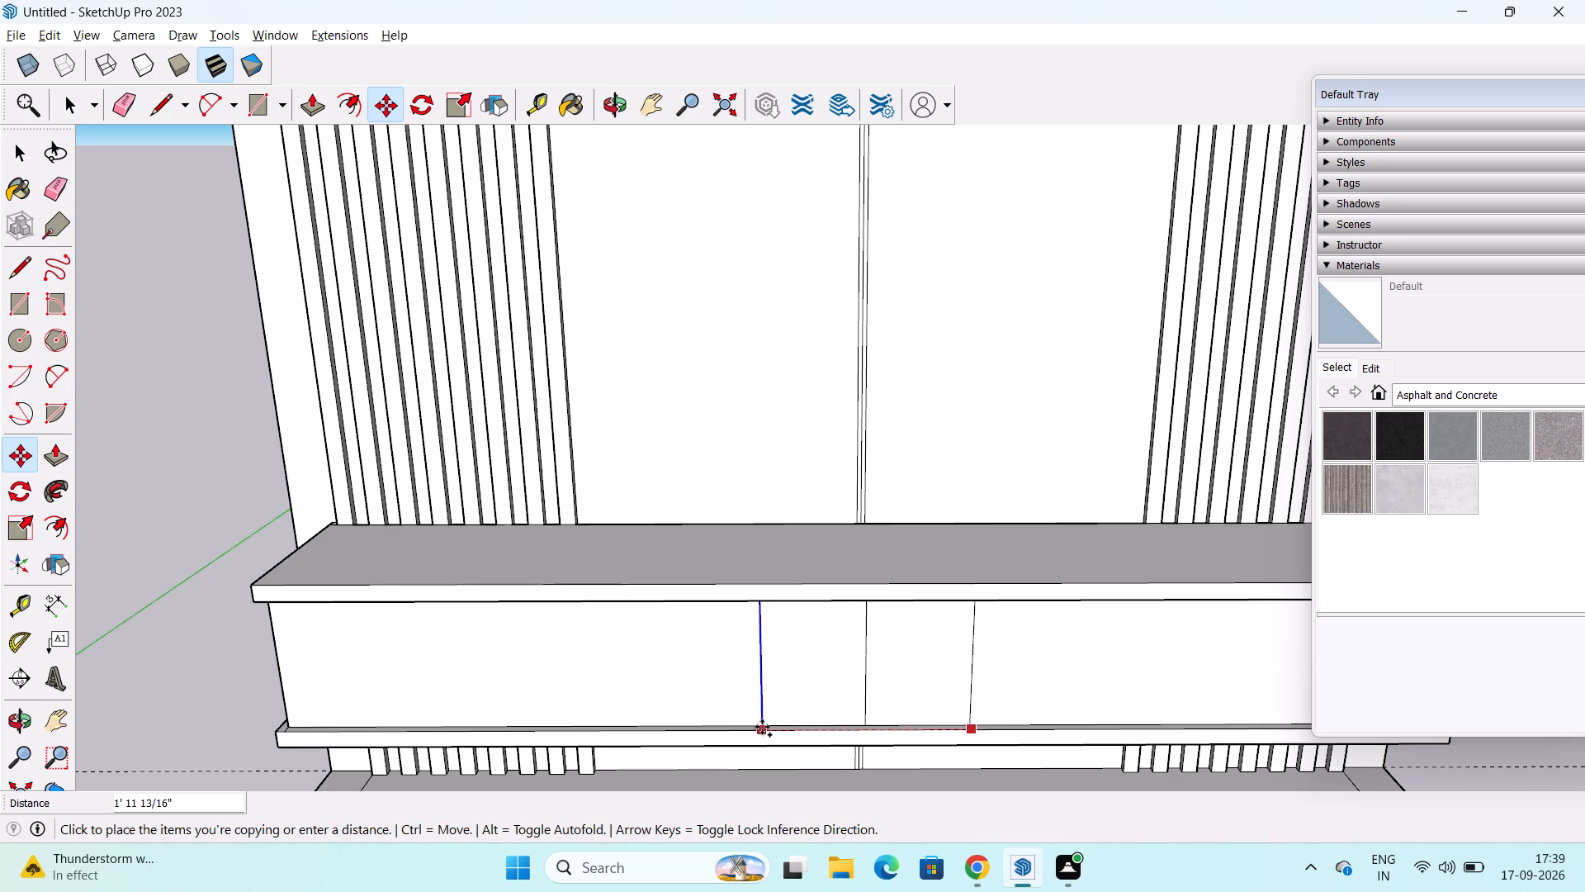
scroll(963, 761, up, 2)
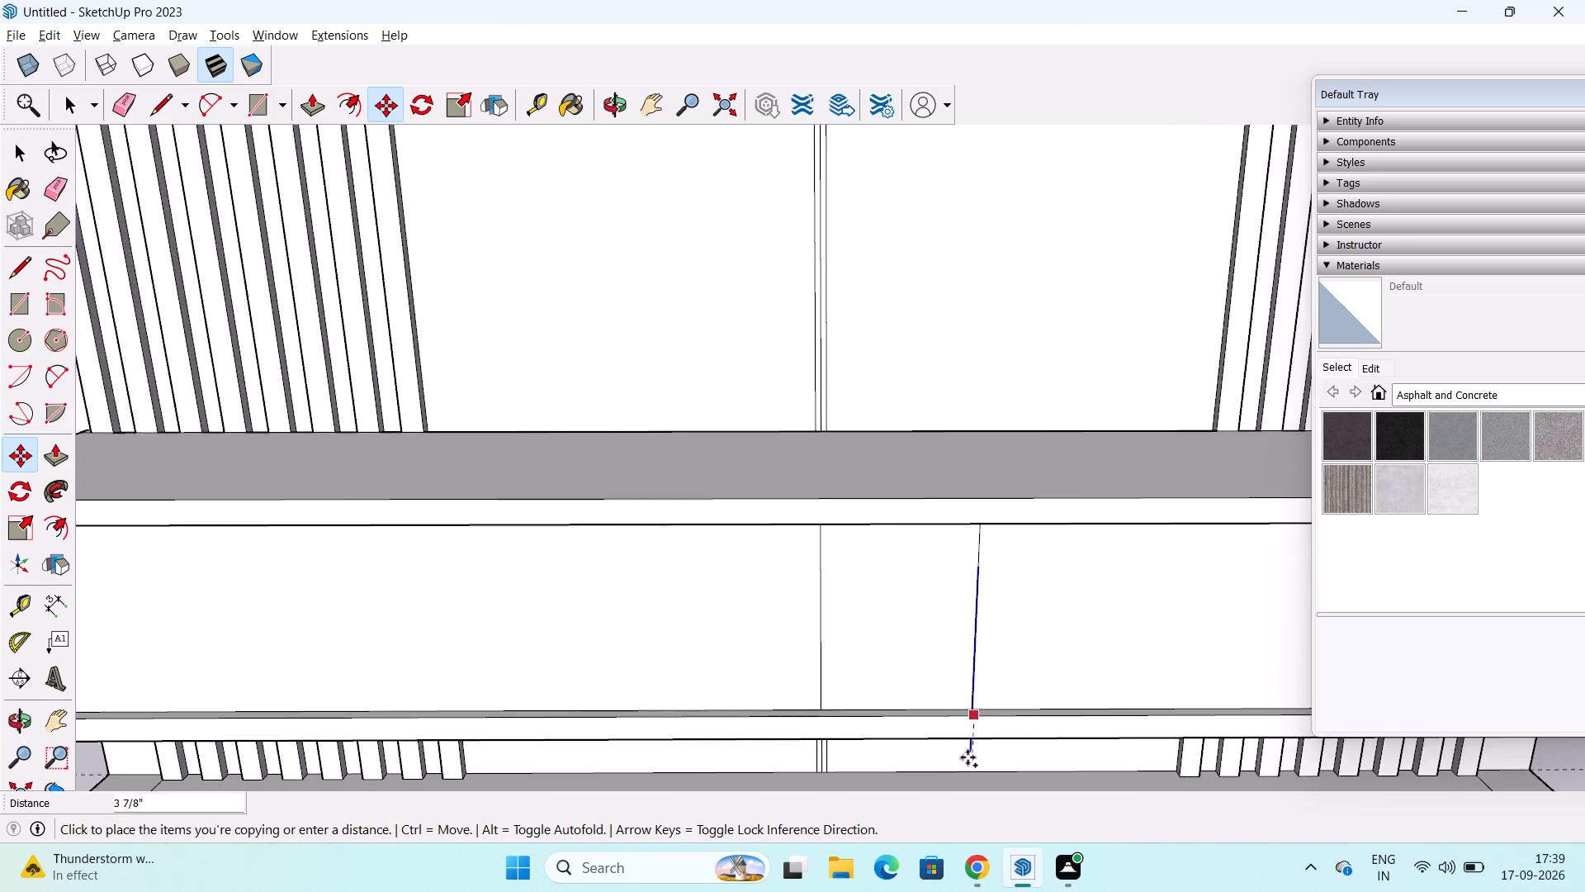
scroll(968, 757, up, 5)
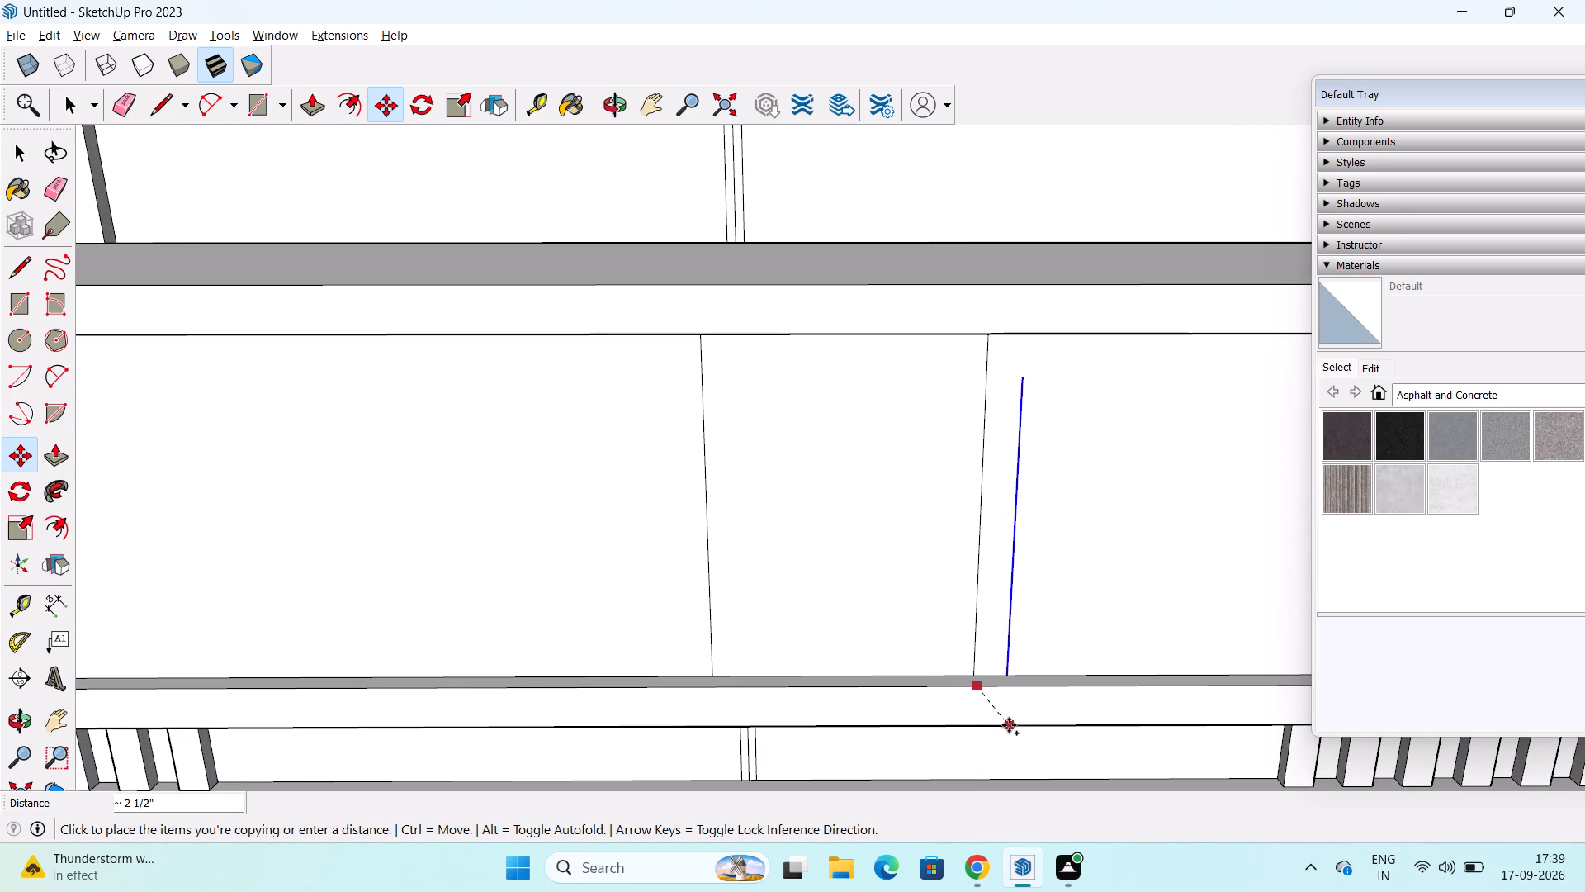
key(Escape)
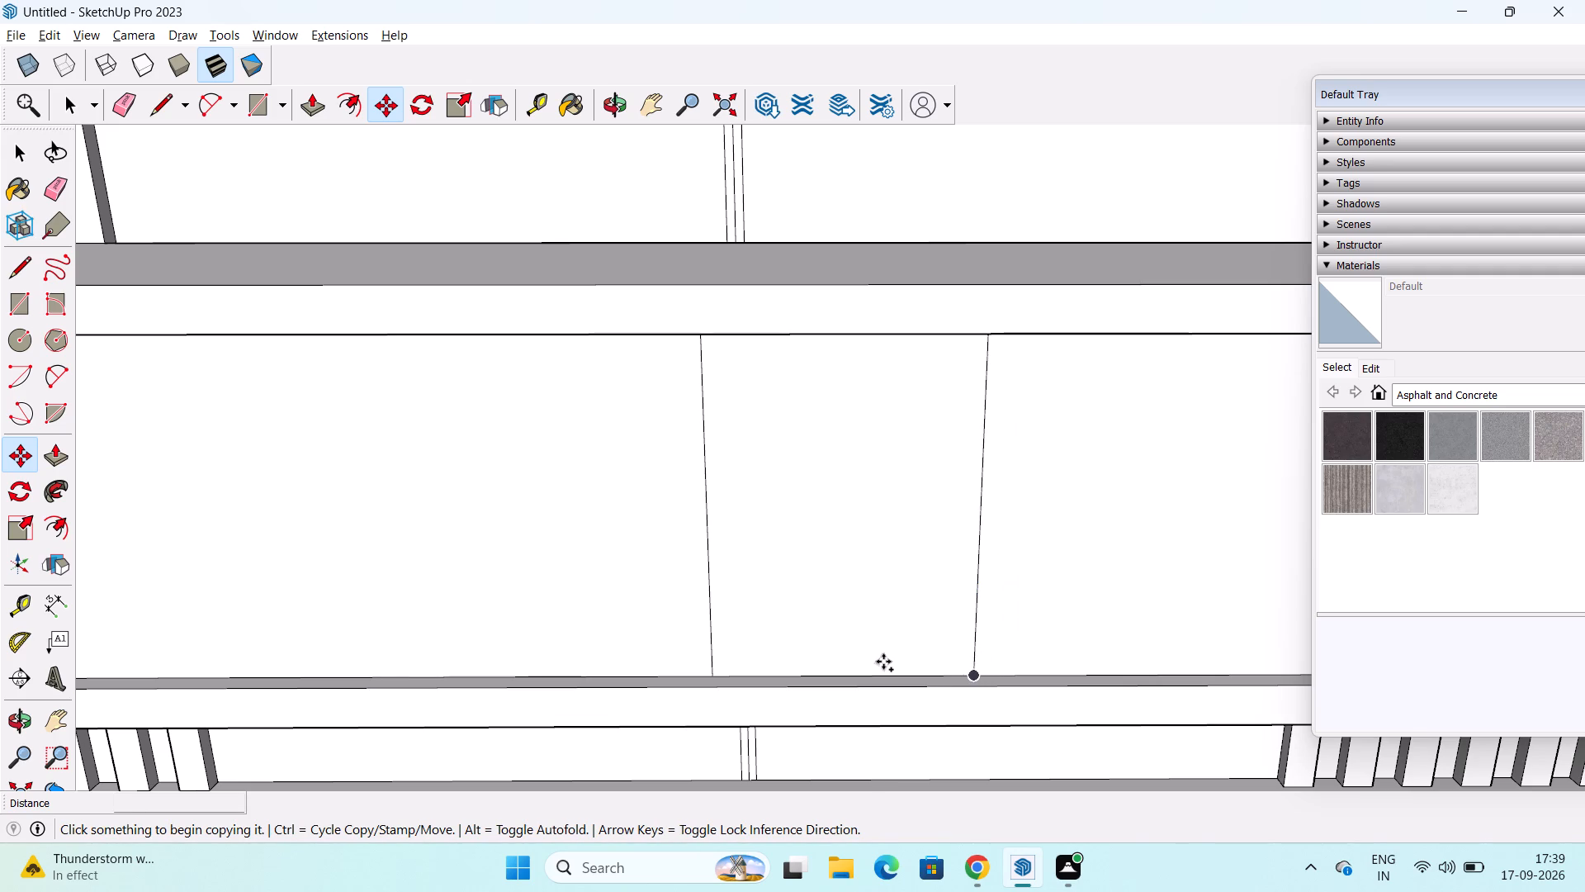
Copy the vertical middle line on the unit's front face 1' to the left along the lower band.
key(space)
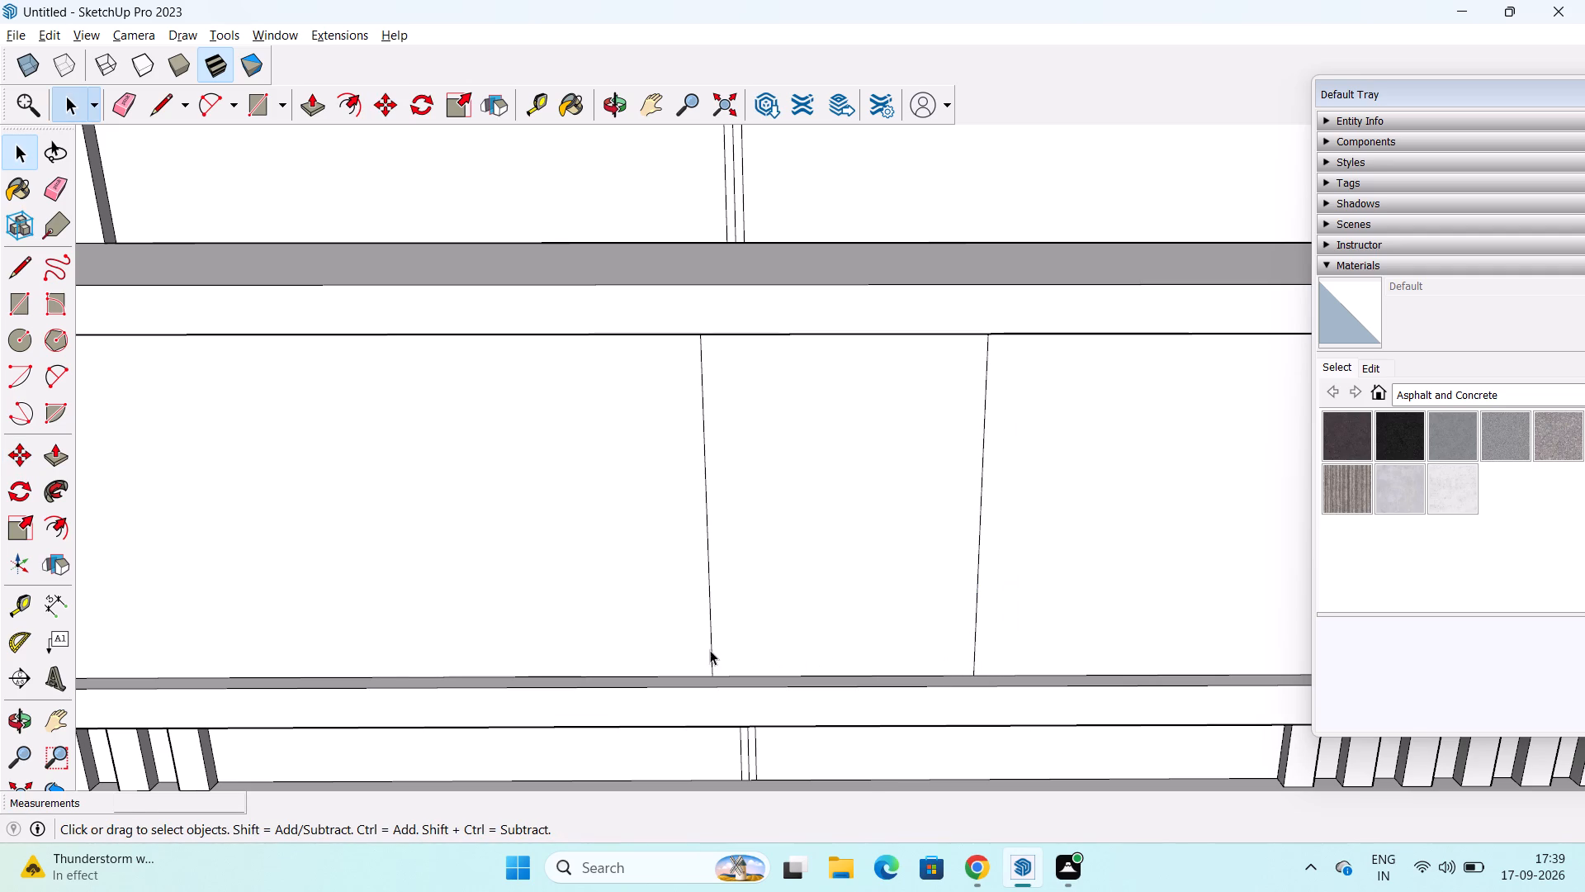
click(710, 650)
middle_drag(777, 612, 782, 548)
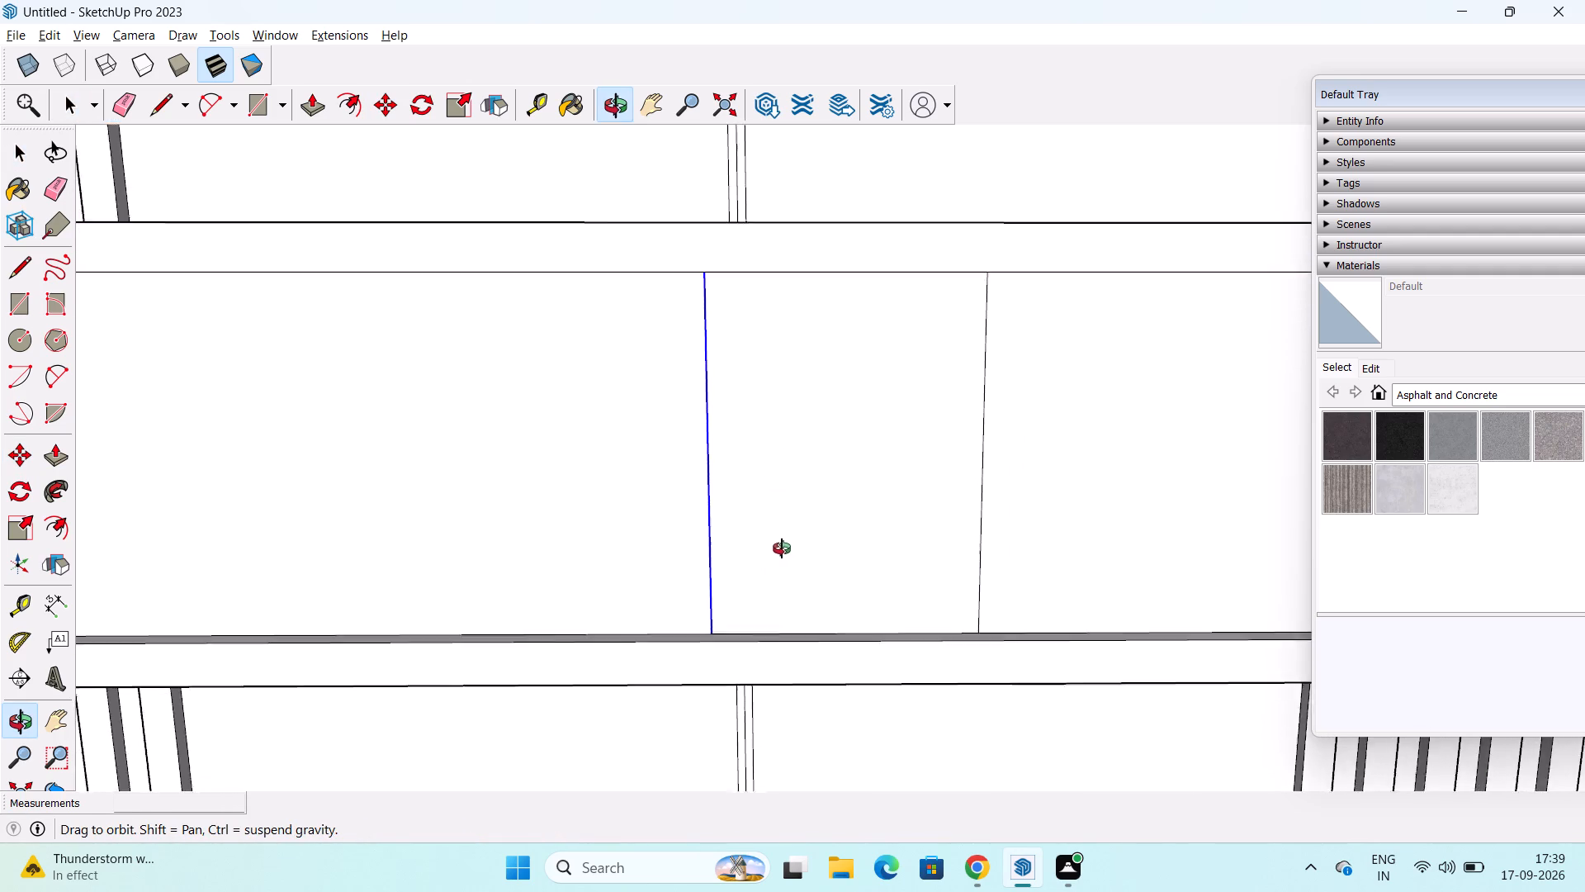
middle_drag(782, 548, 794, 470)
middle_drag(794, 470, 759, 619)
key(m)
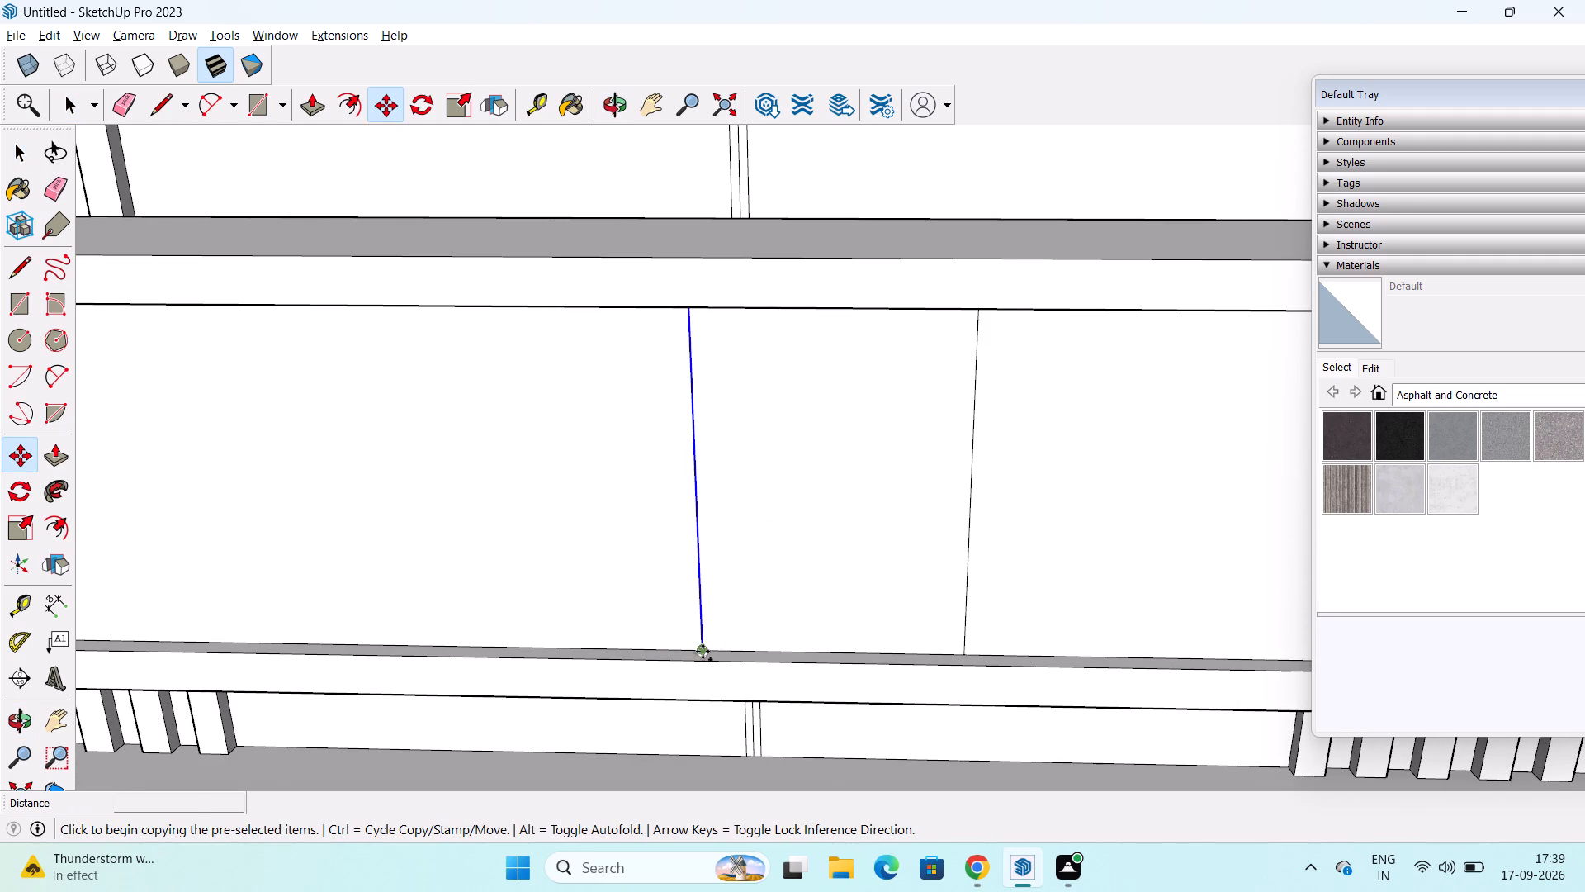
click(703, 652)
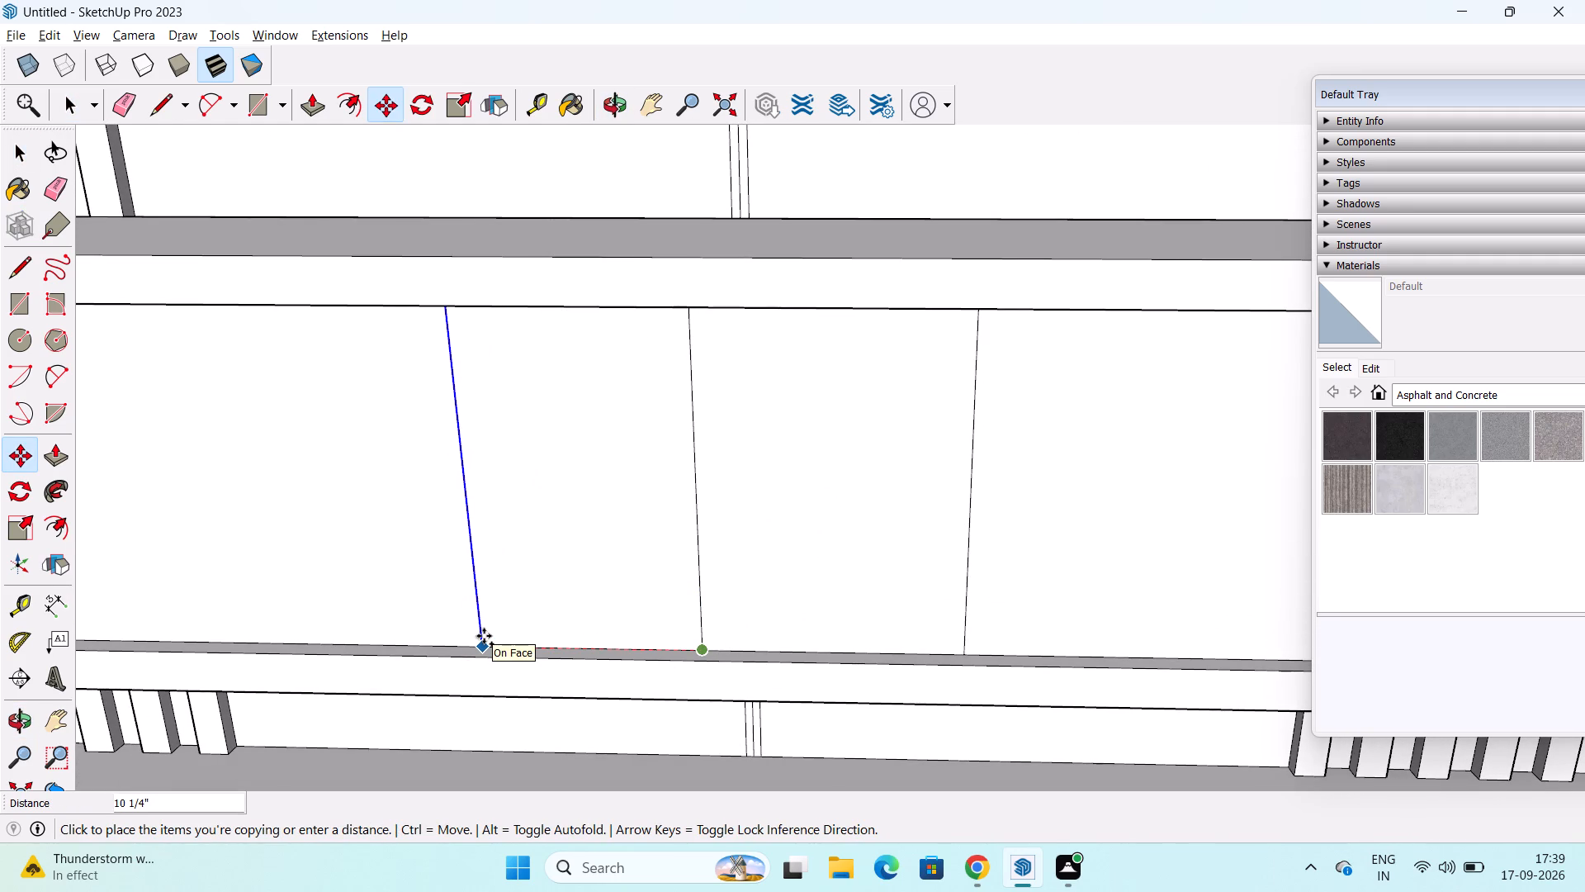
text(1')
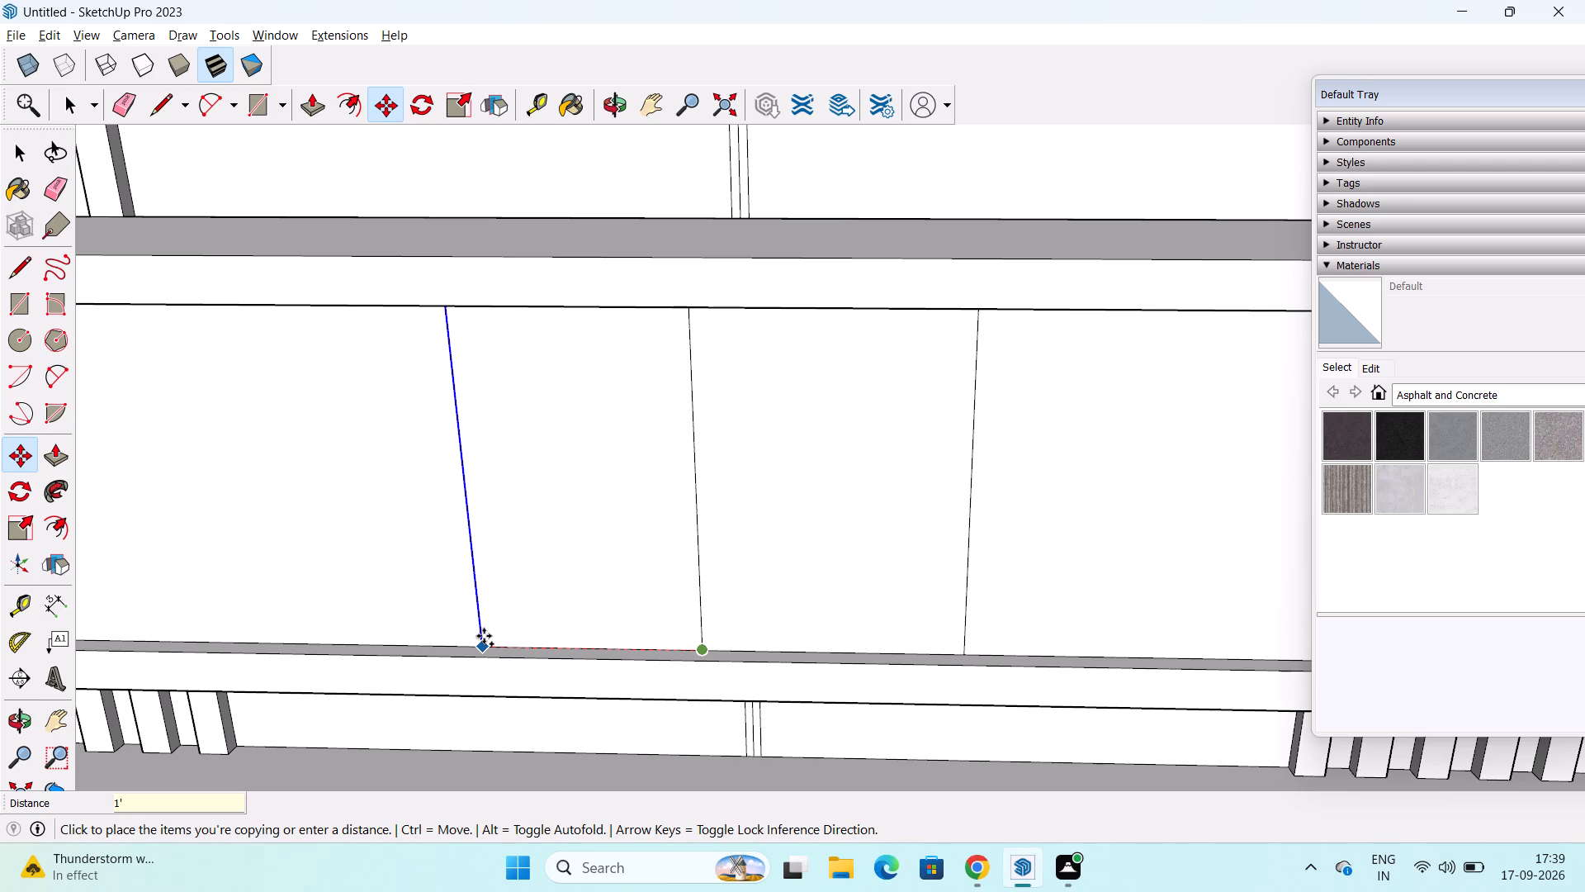
key(Return)
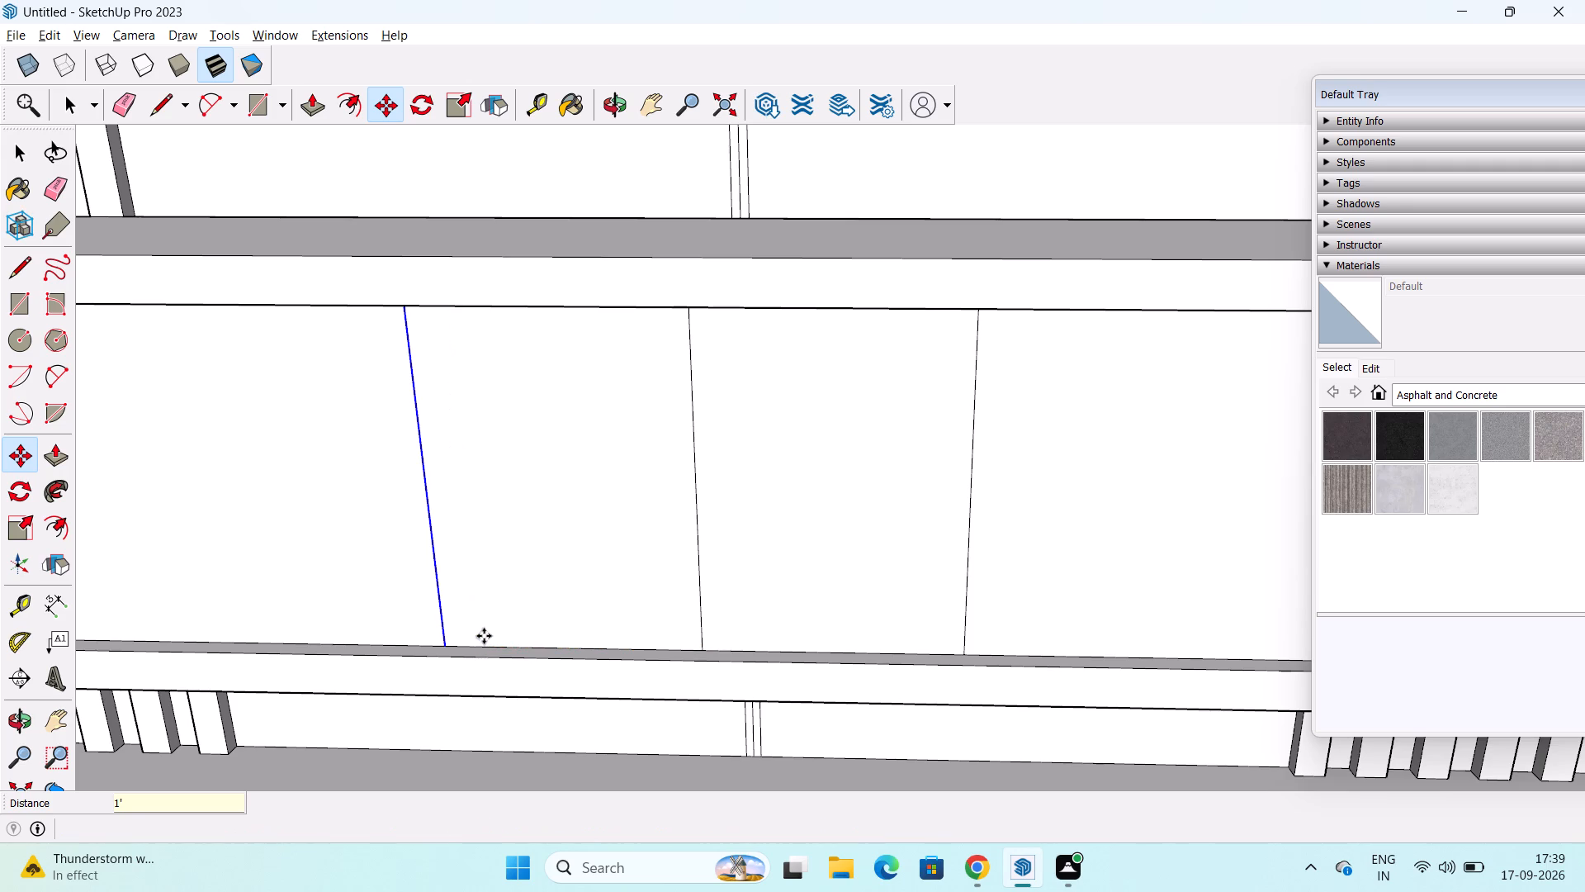
key(space)
Draw a 2' horizontal line between the midpoints of the two outer vertical lines on the unit's front face.
scroll(667, 571, down, 2)
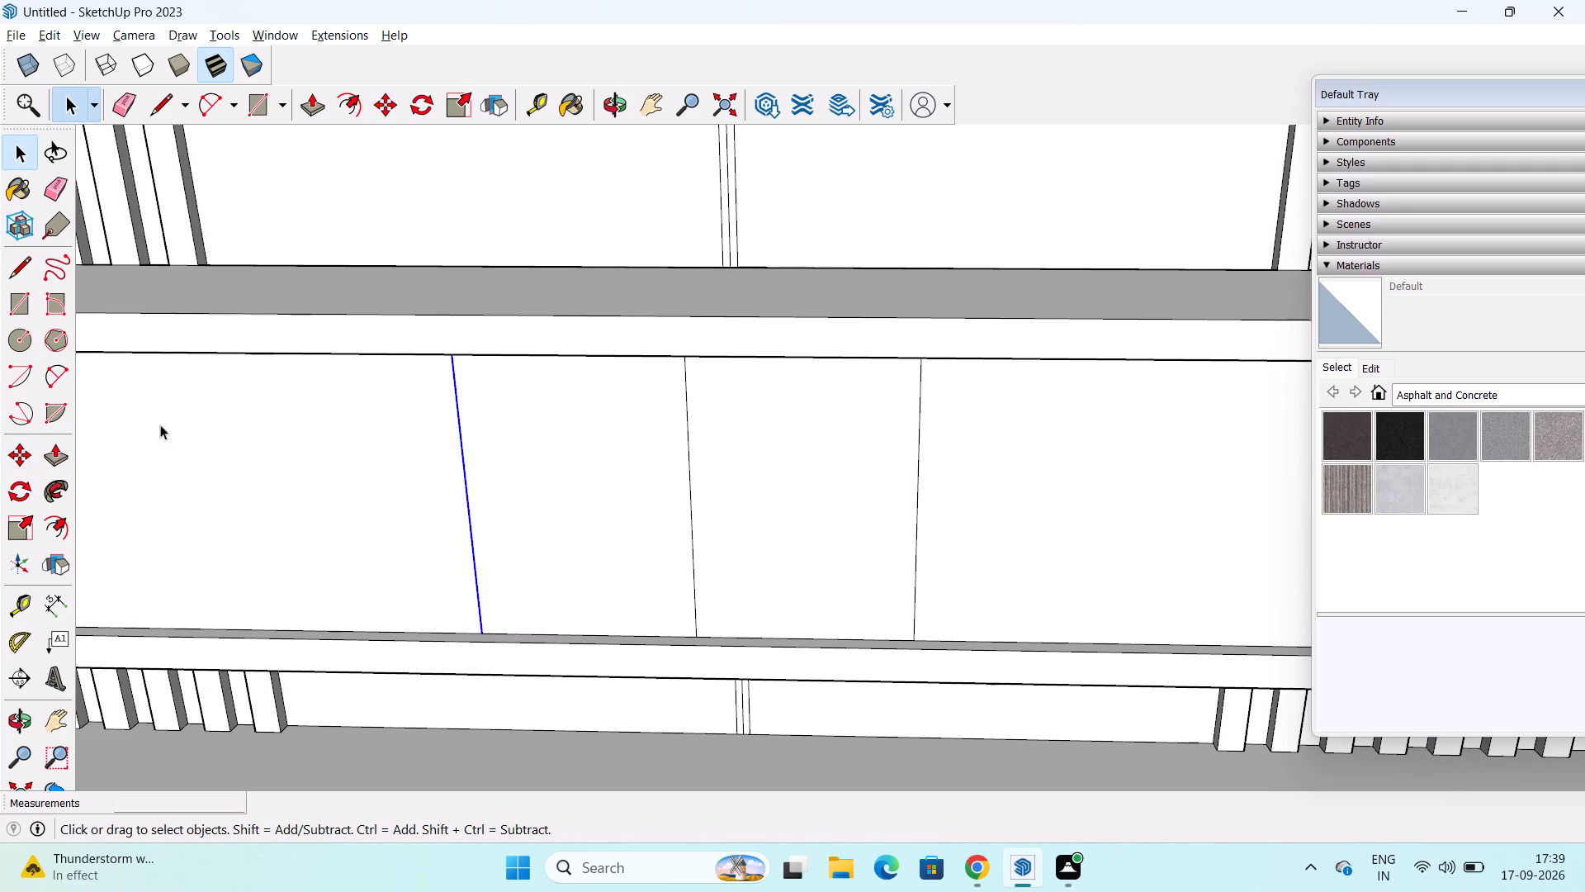
click(17, 273)
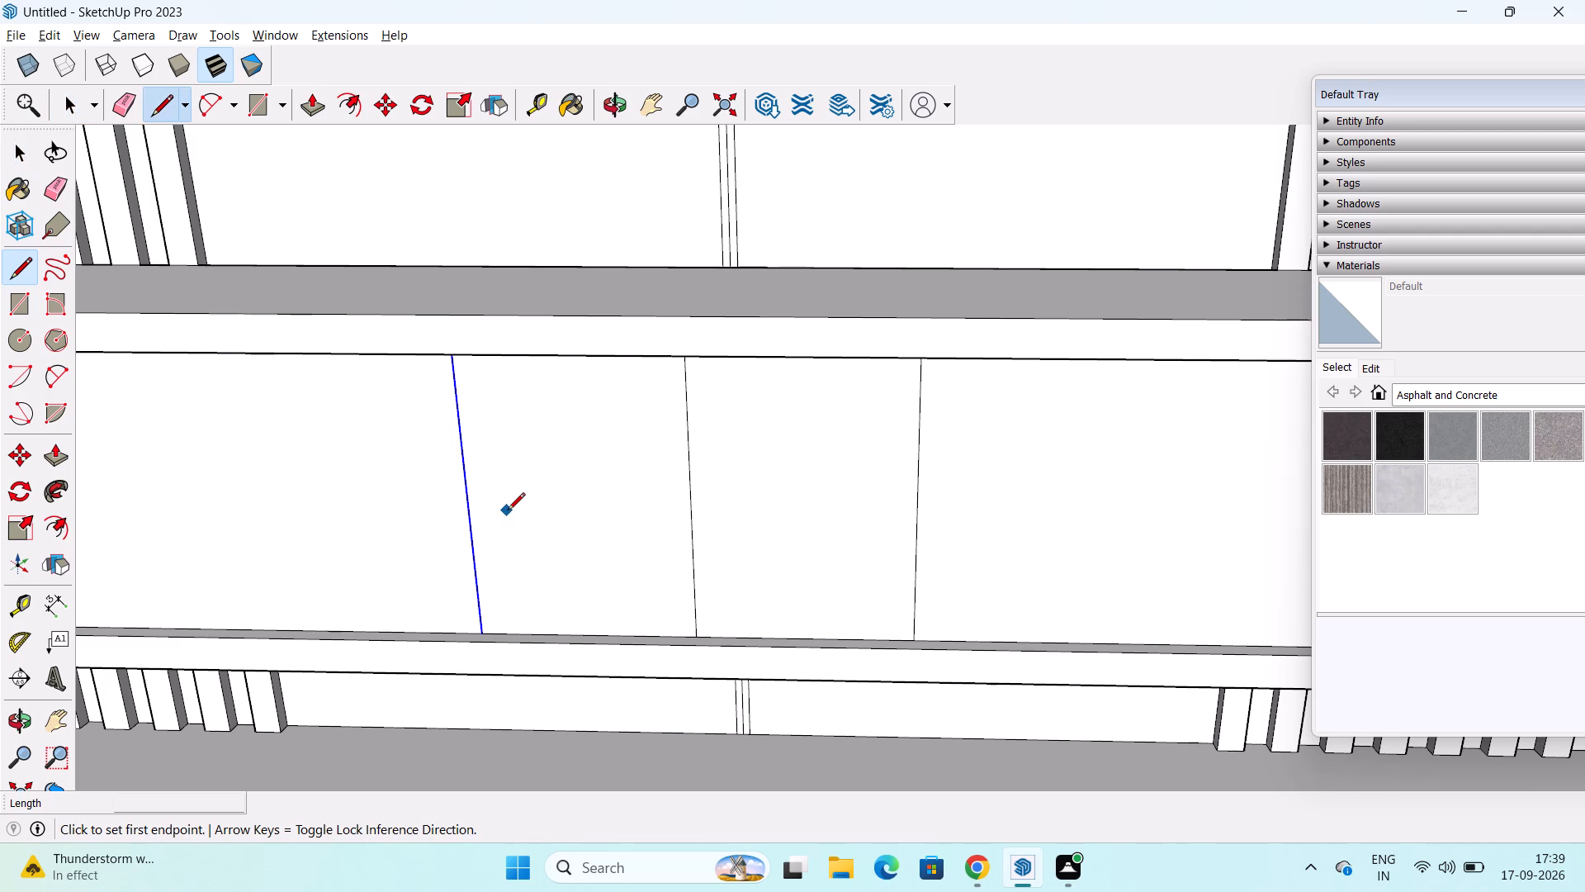
click(468, 499)
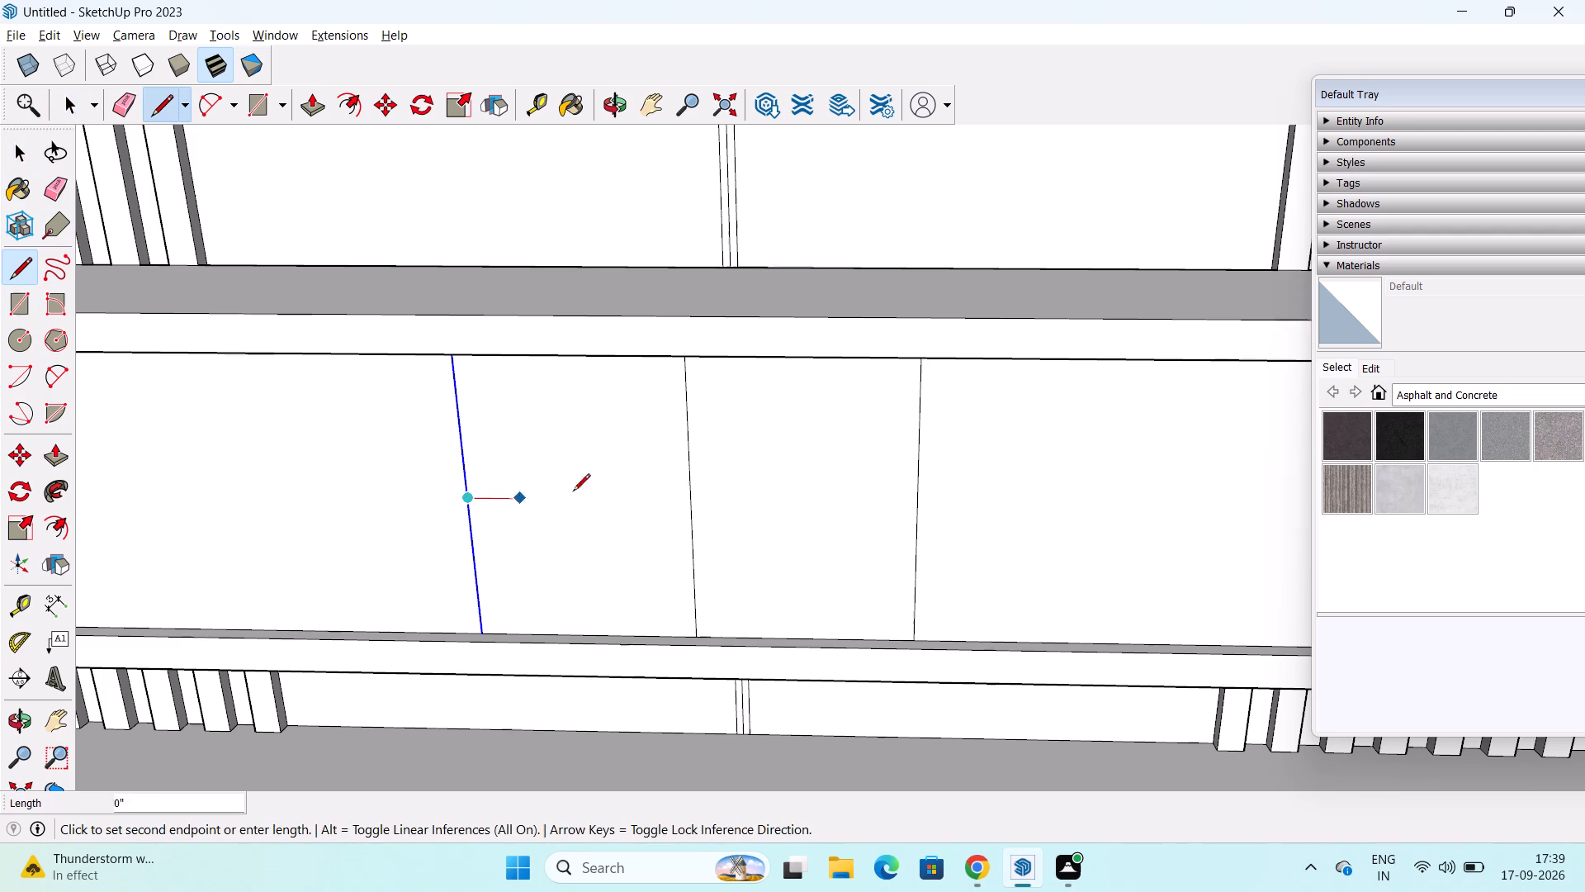
click(922, 504)
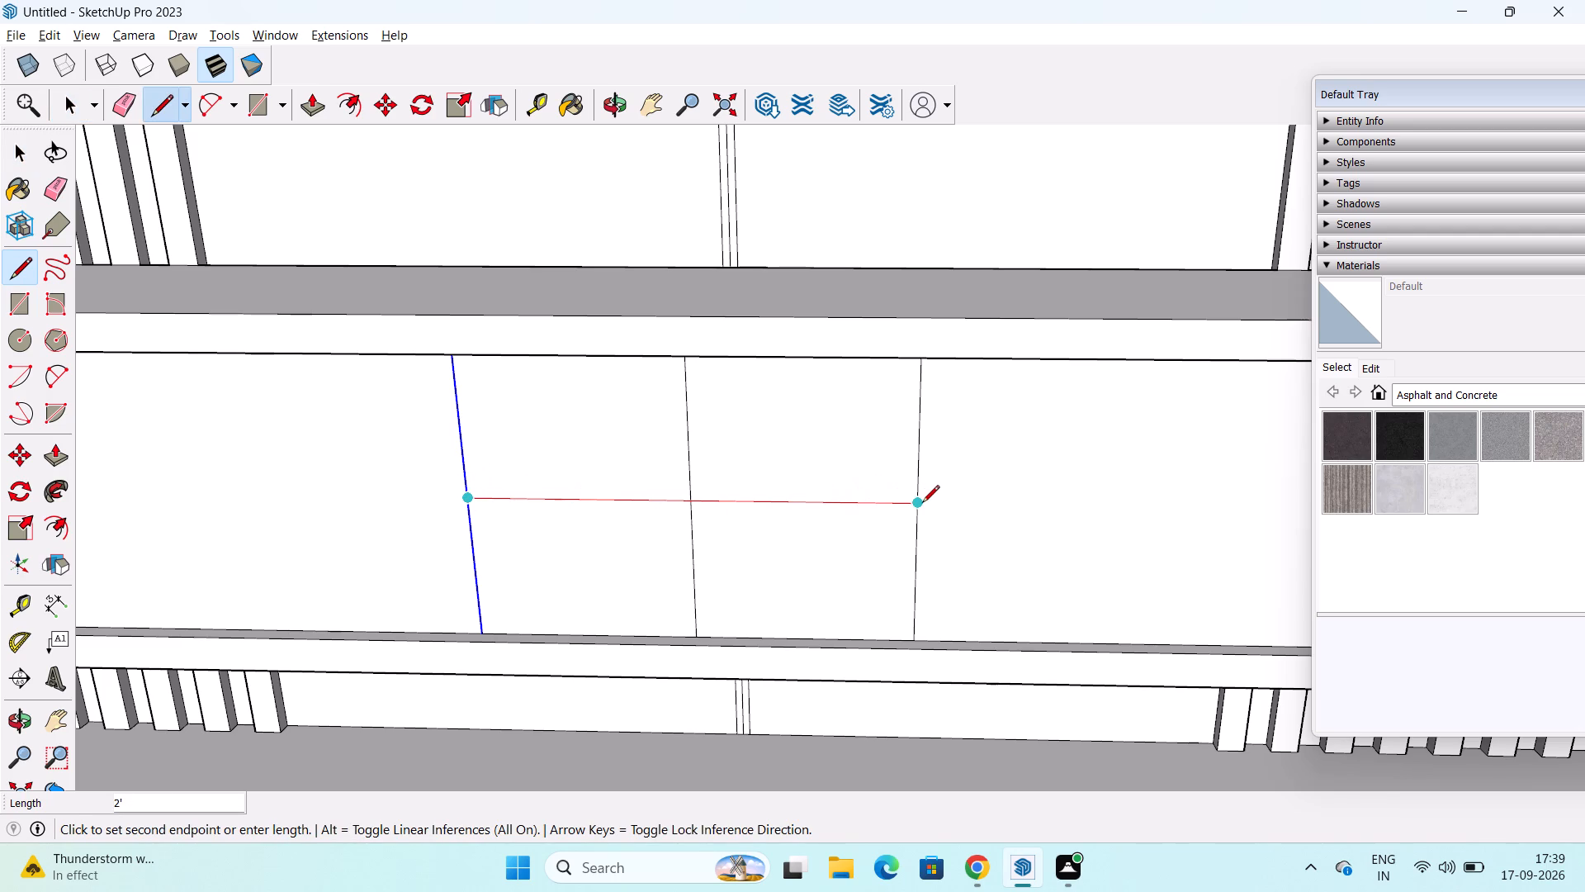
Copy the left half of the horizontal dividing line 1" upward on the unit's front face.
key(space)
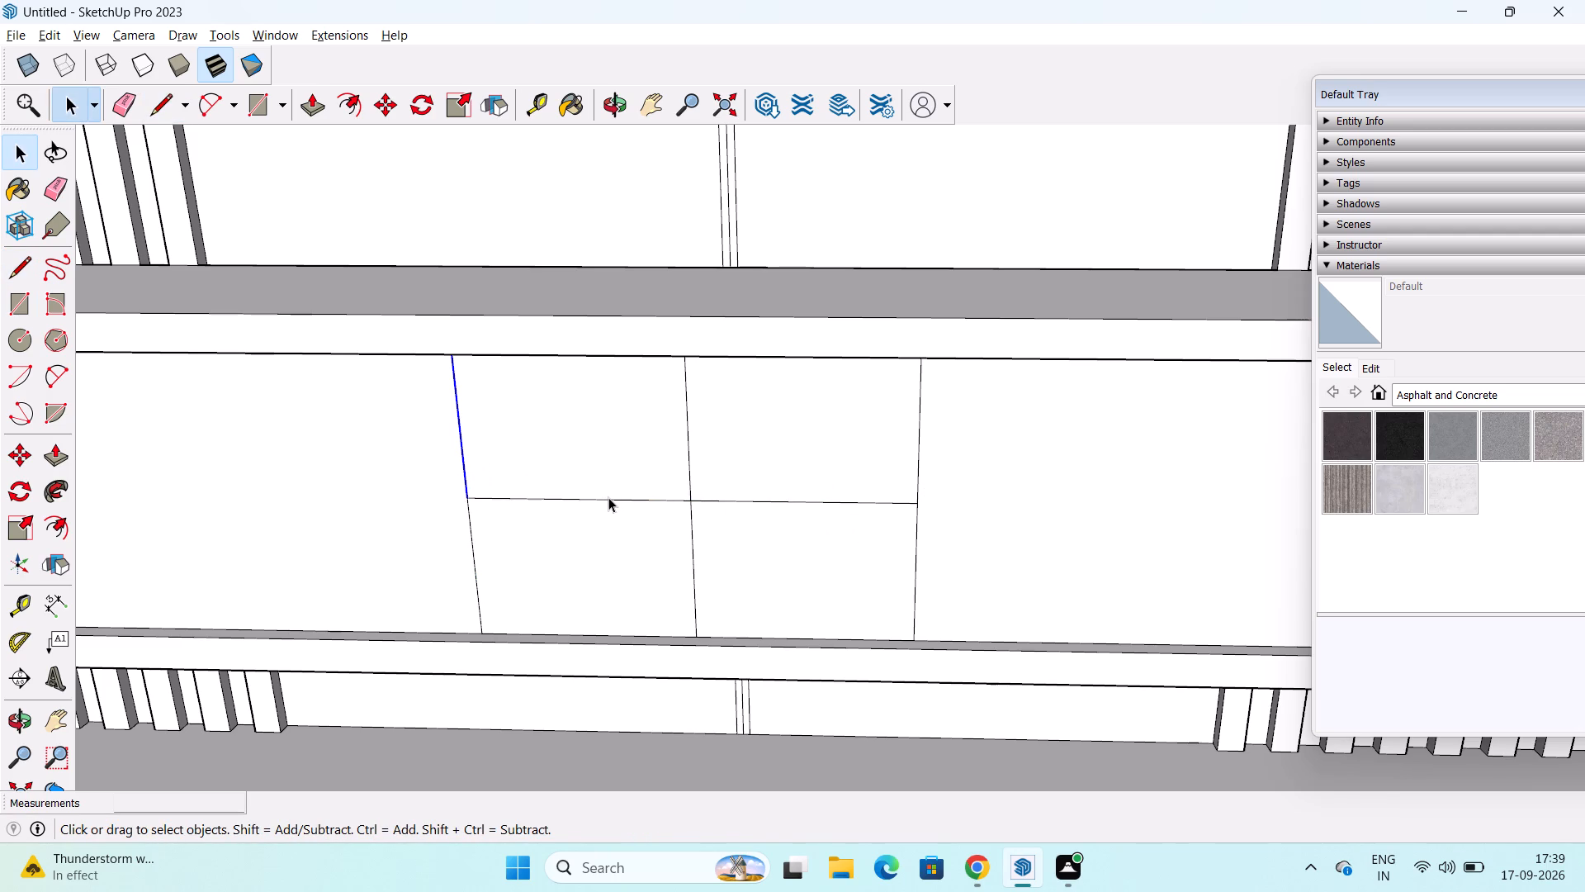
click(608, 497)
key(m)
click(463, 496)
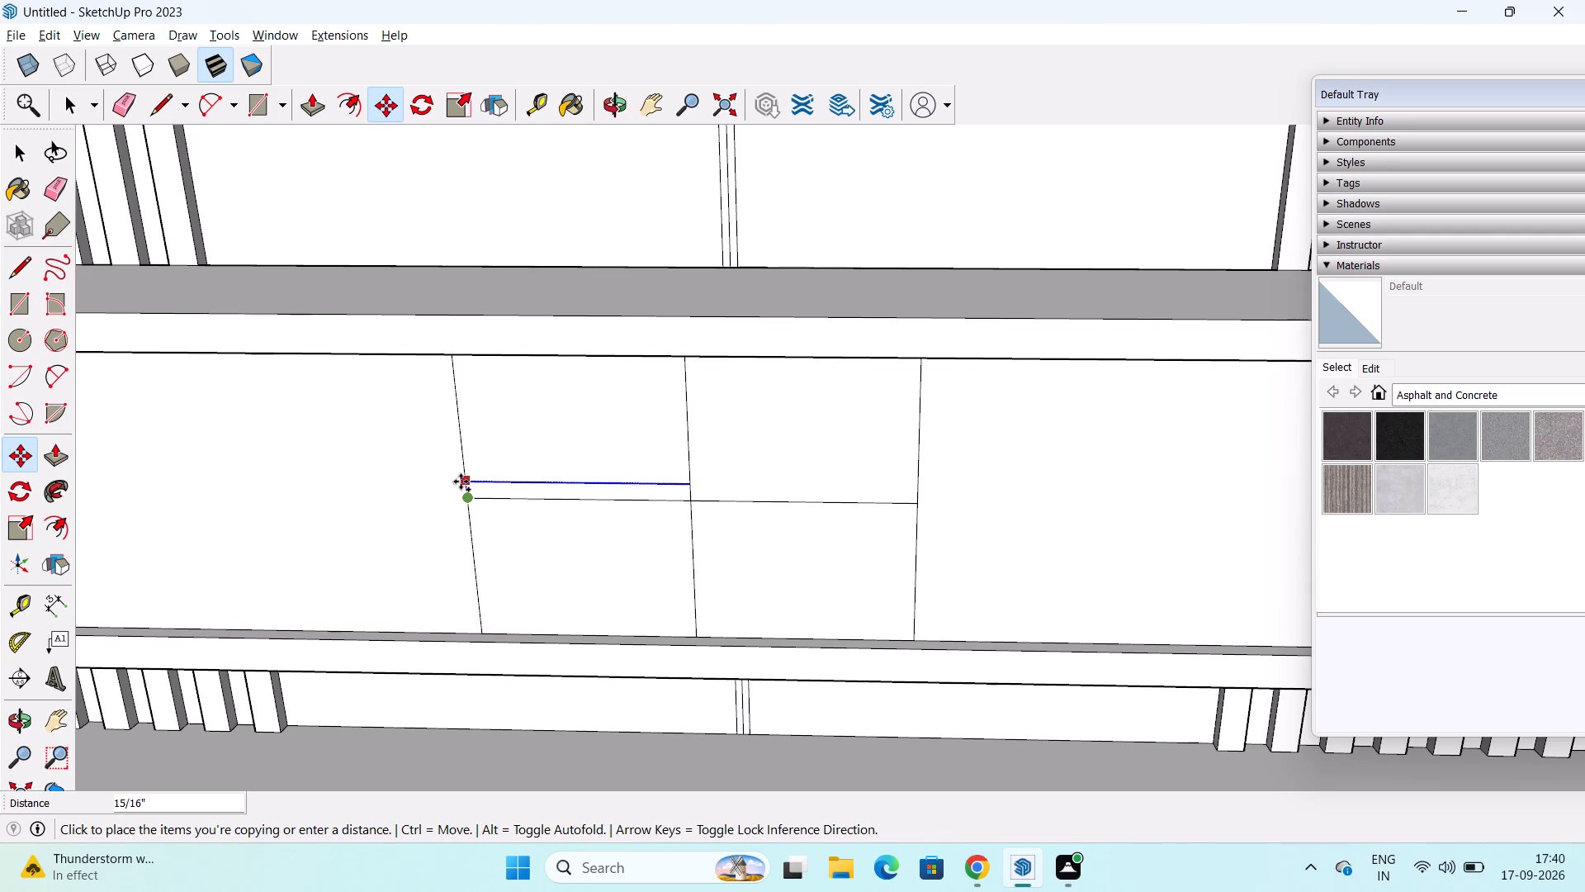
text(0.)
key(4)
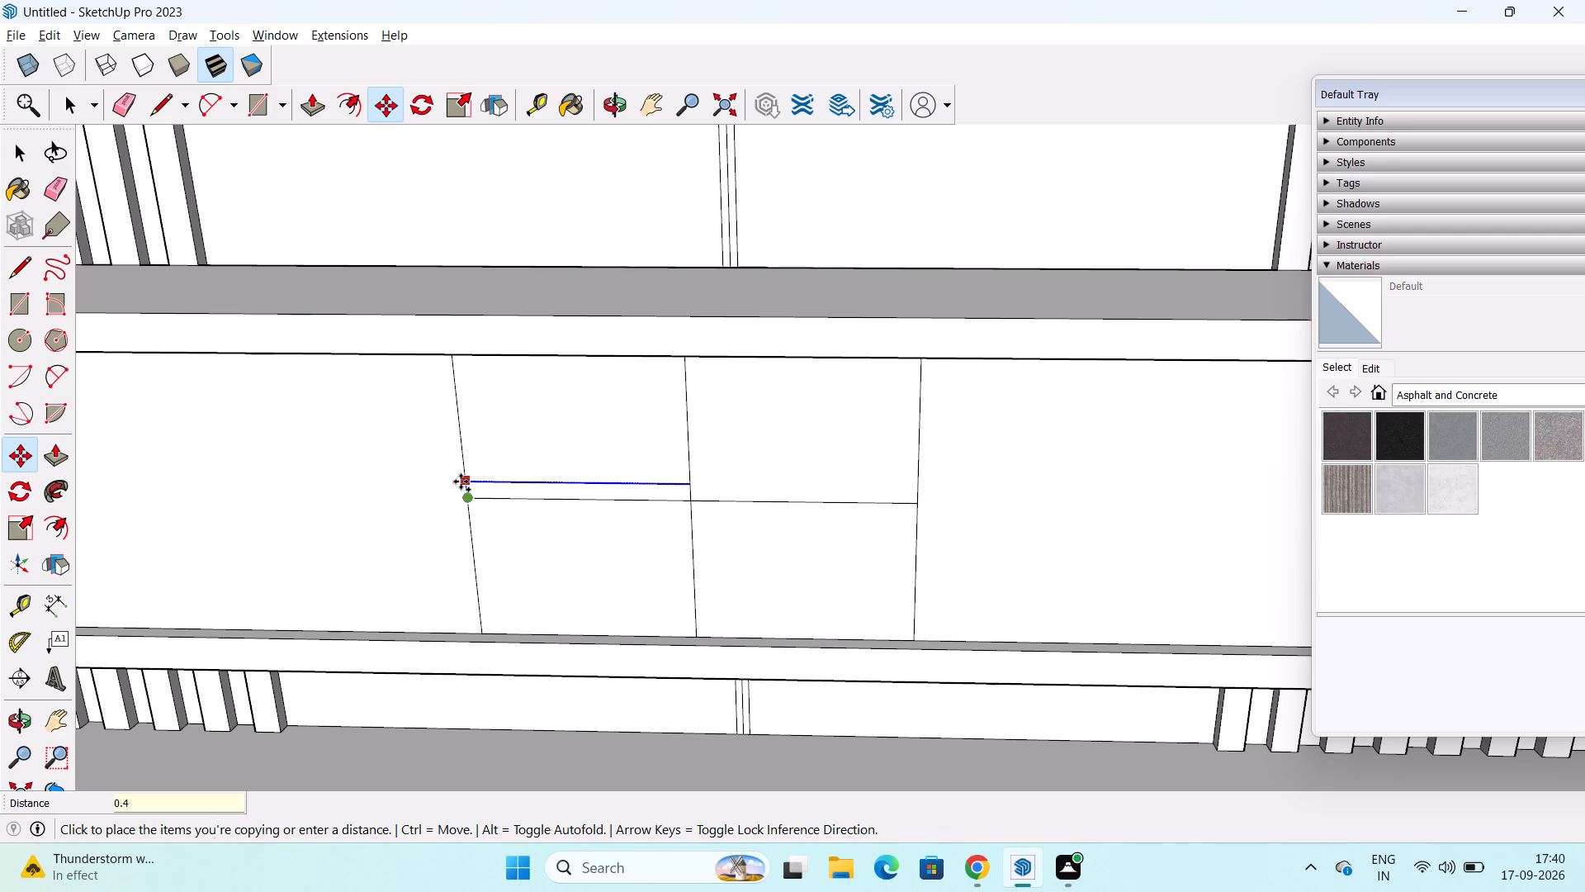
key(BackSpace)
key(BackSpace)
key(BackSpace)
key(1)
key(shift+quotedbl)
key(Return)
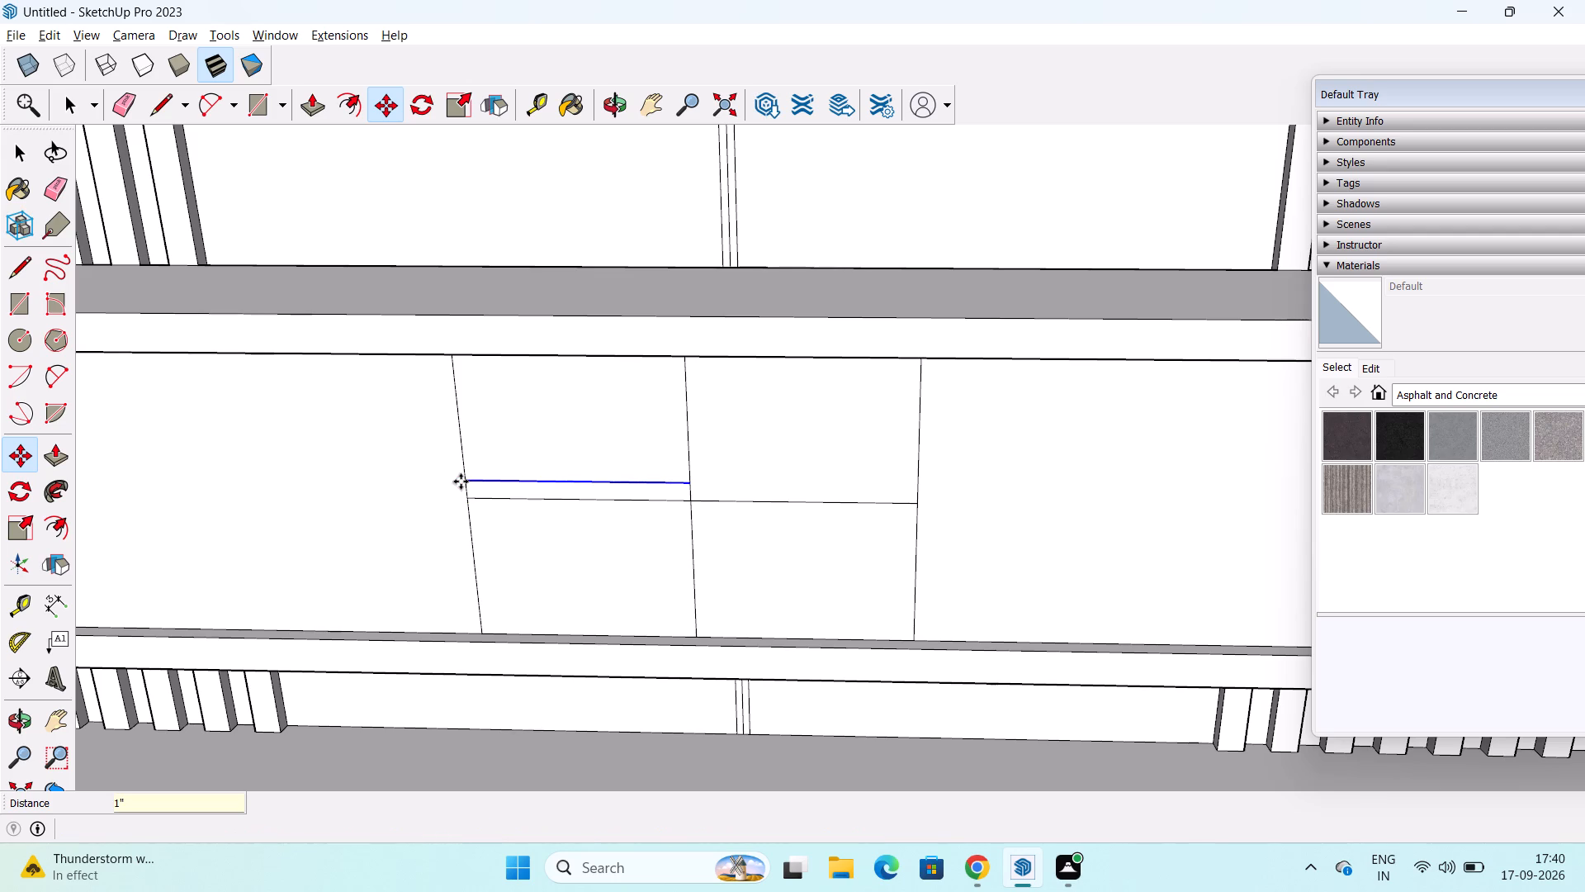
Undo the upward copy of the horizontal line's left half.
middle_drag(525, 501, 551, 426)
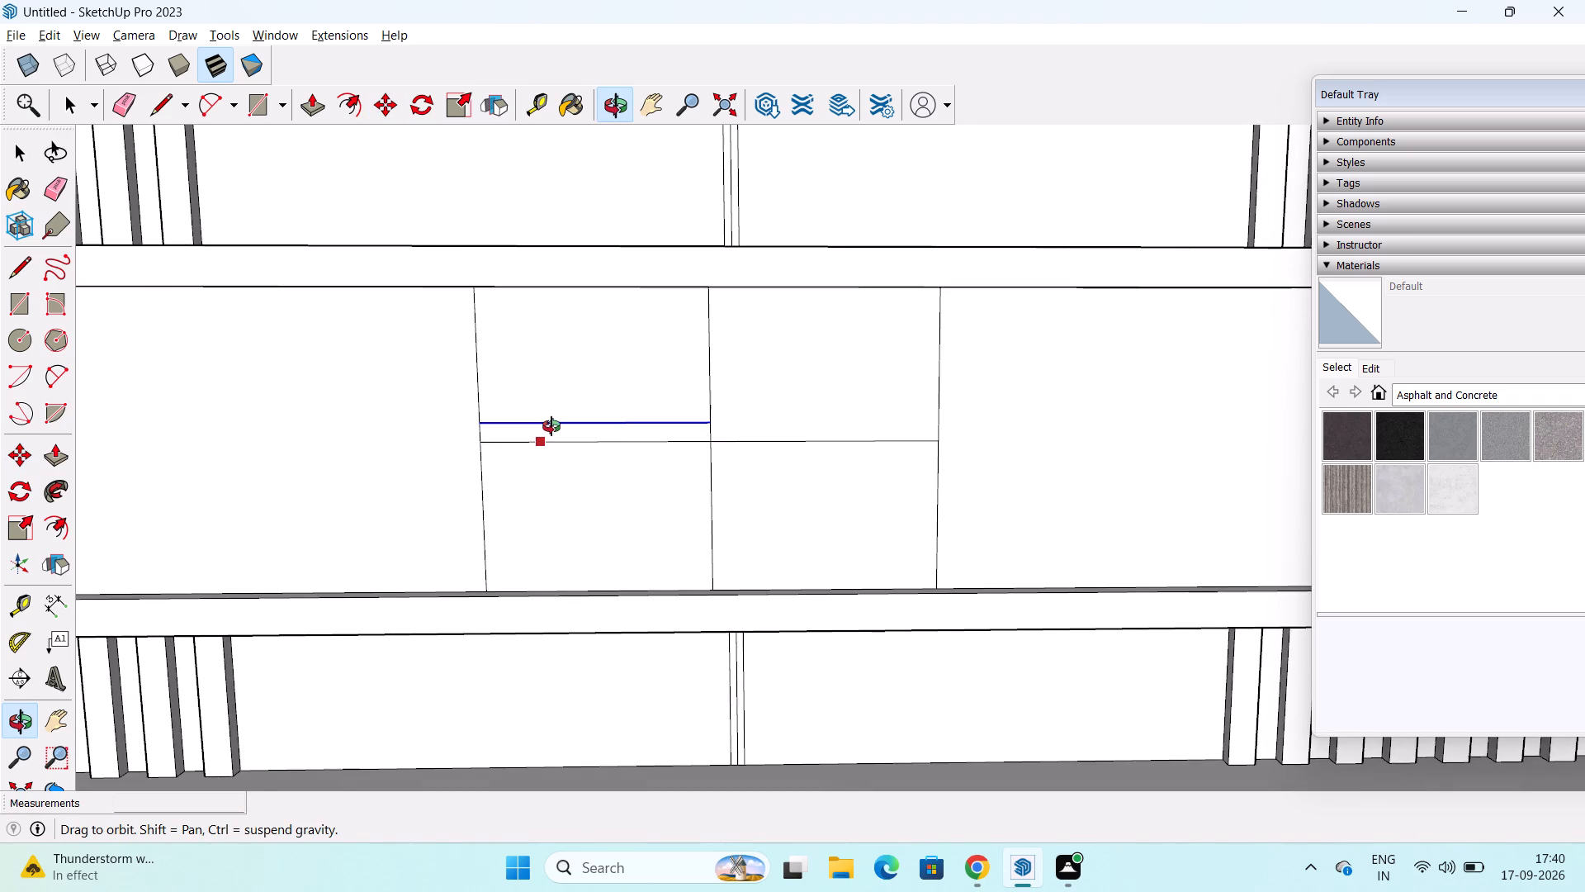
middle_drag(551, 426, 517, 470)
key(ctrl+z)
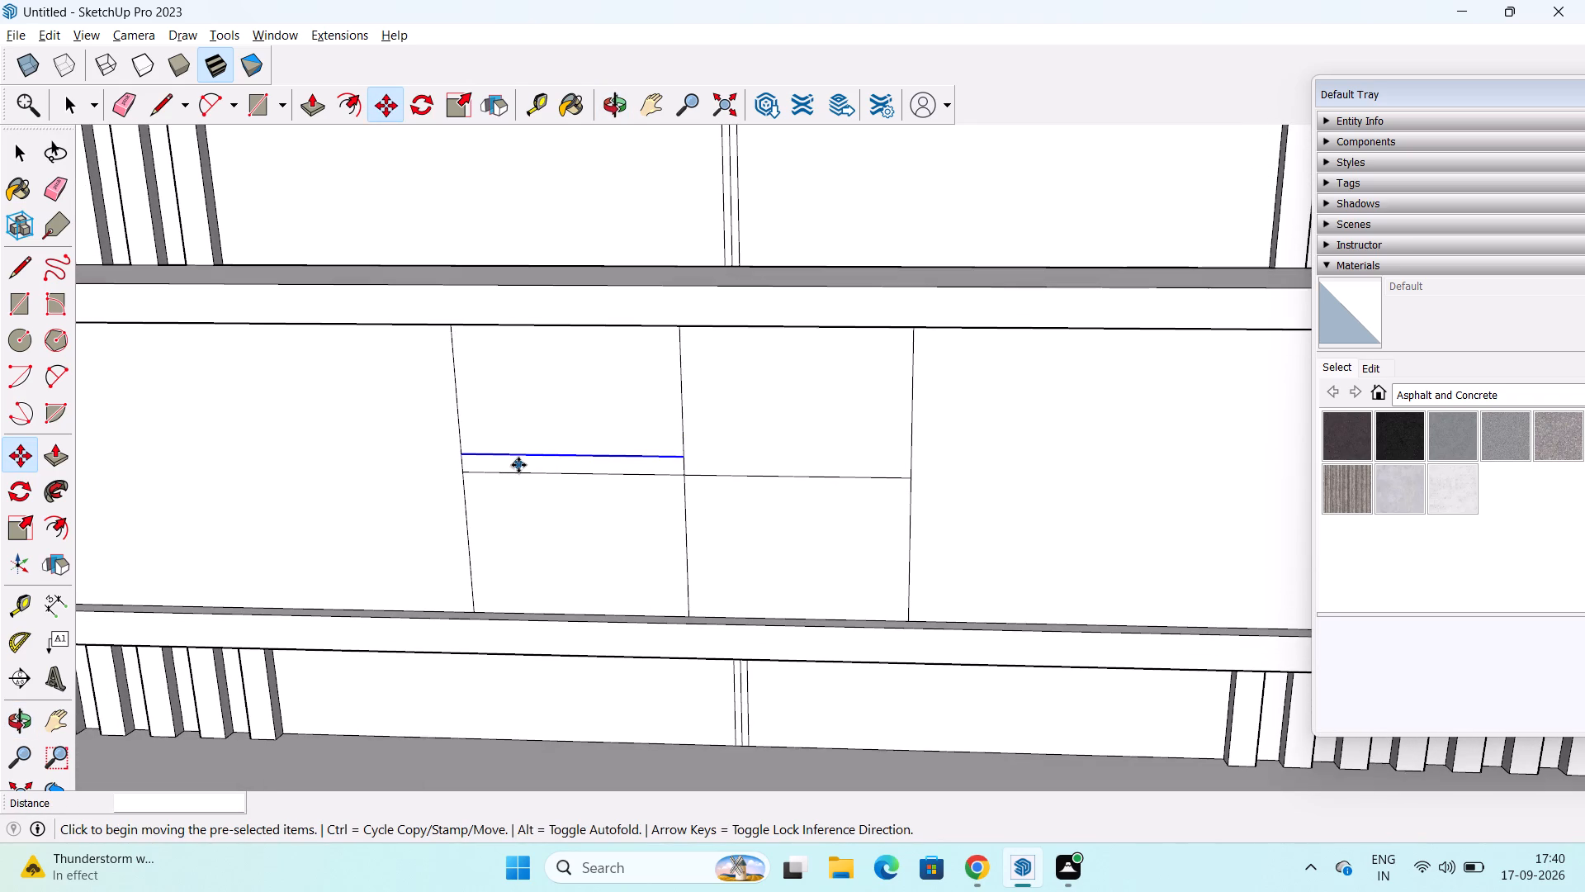
Copy the left half of the horizontal dividing line 0.5" upward on the unit's front face.
key(space)
click(492, 472)
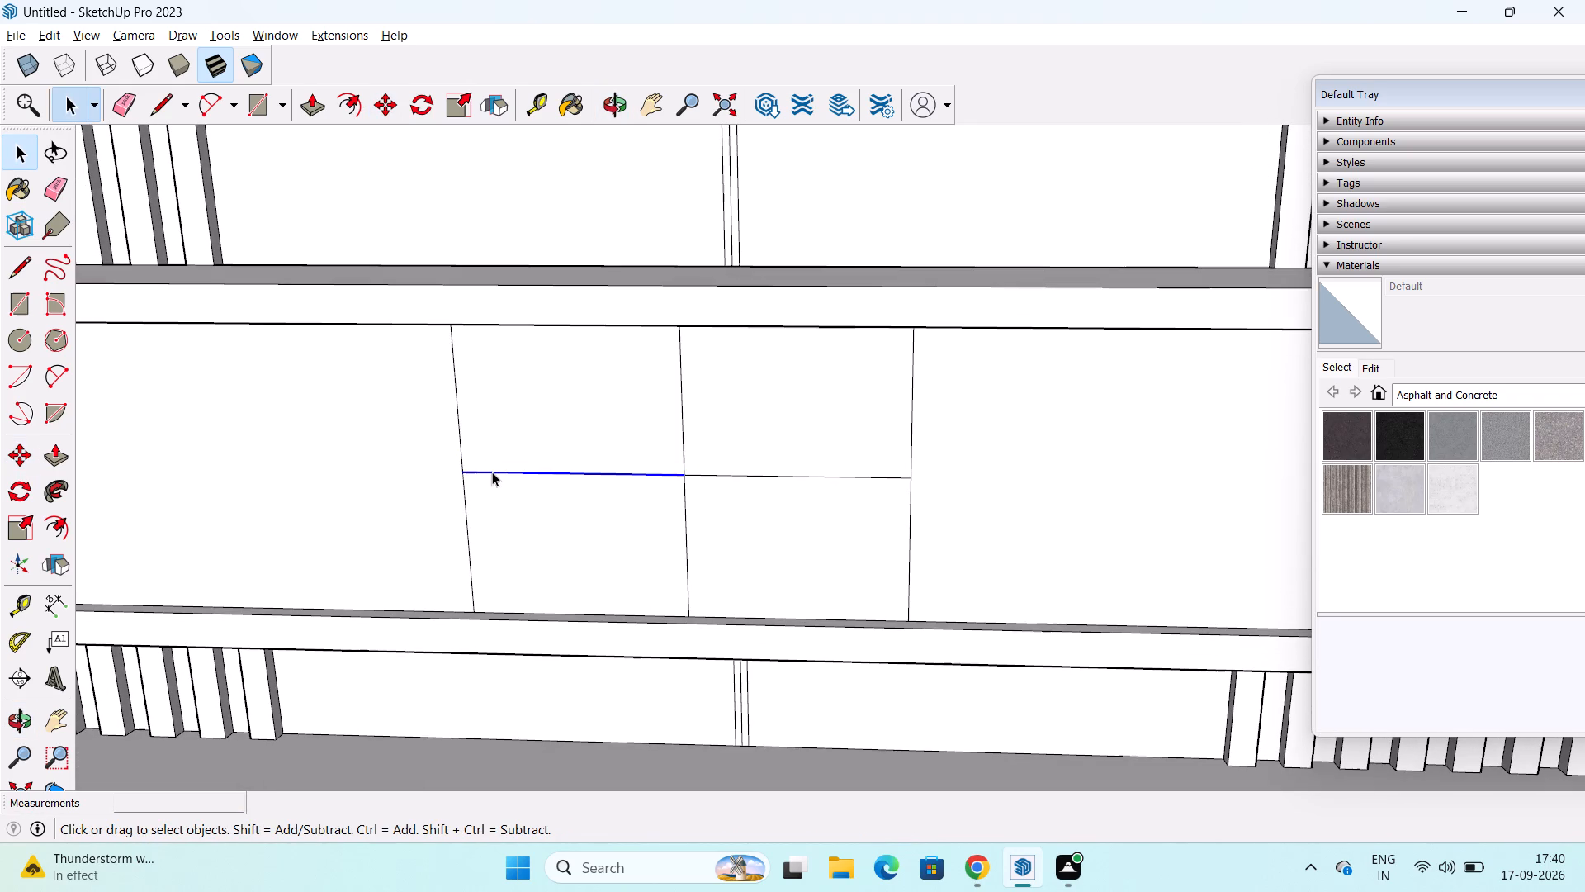
key(m)
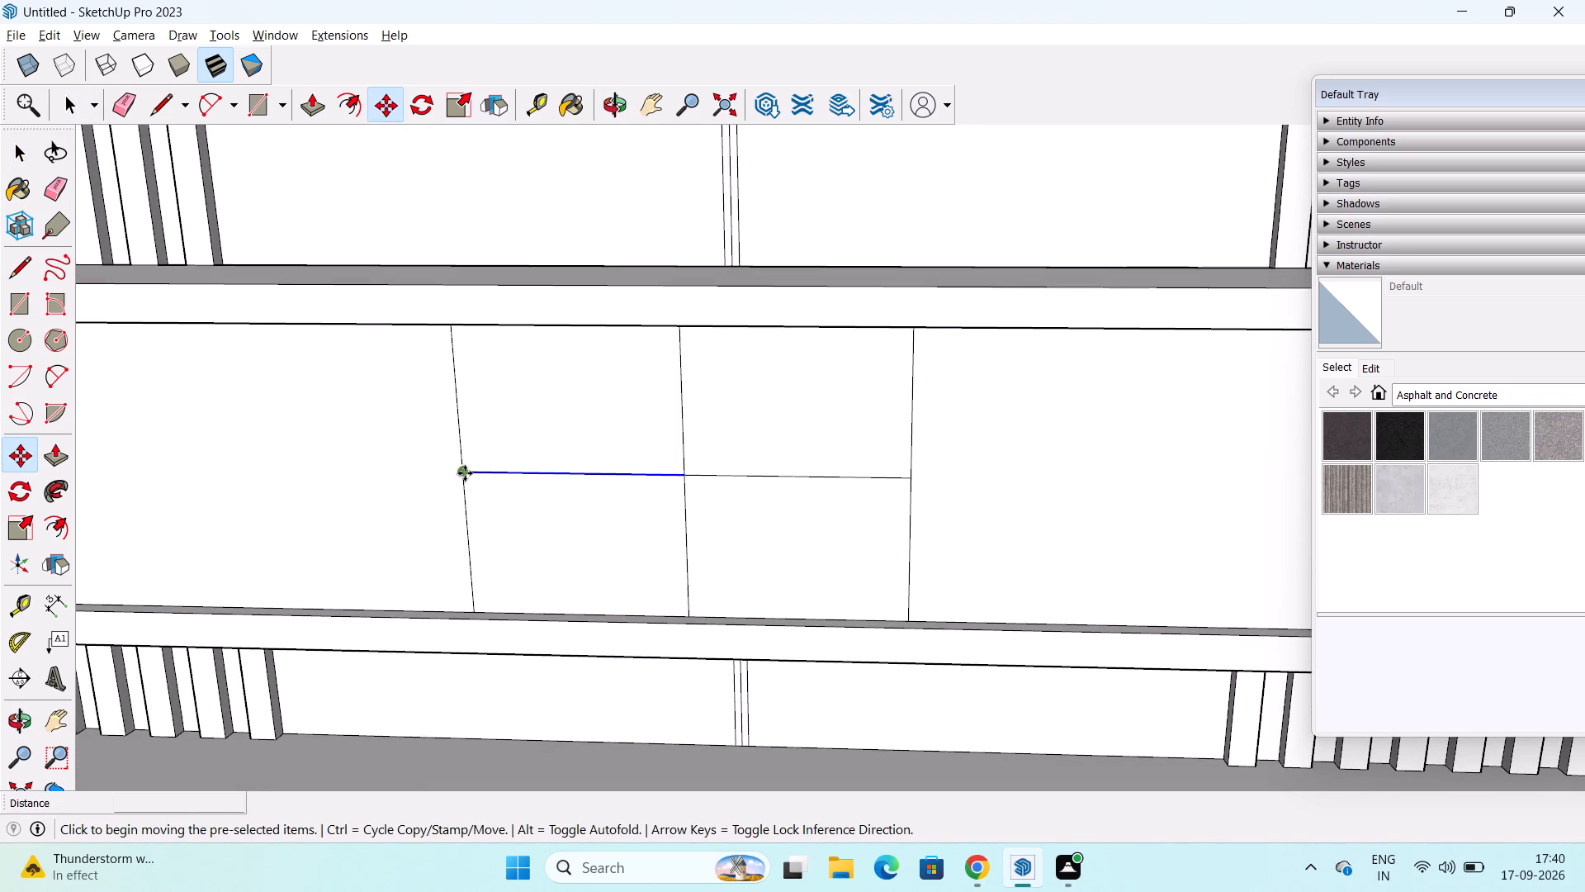
click(465, 473)
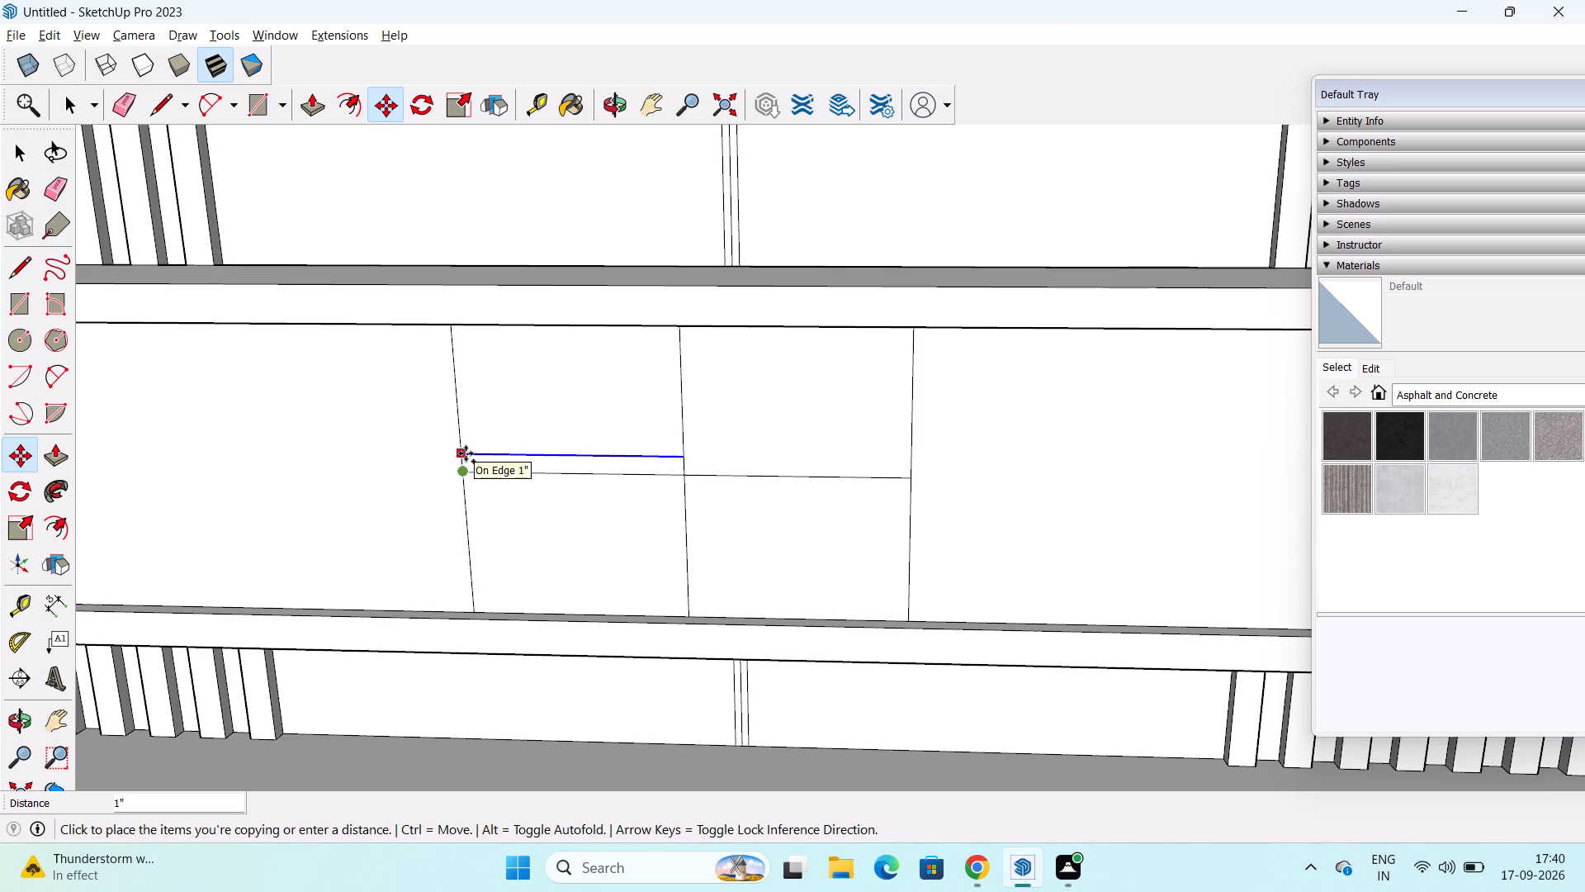
text(0.5")
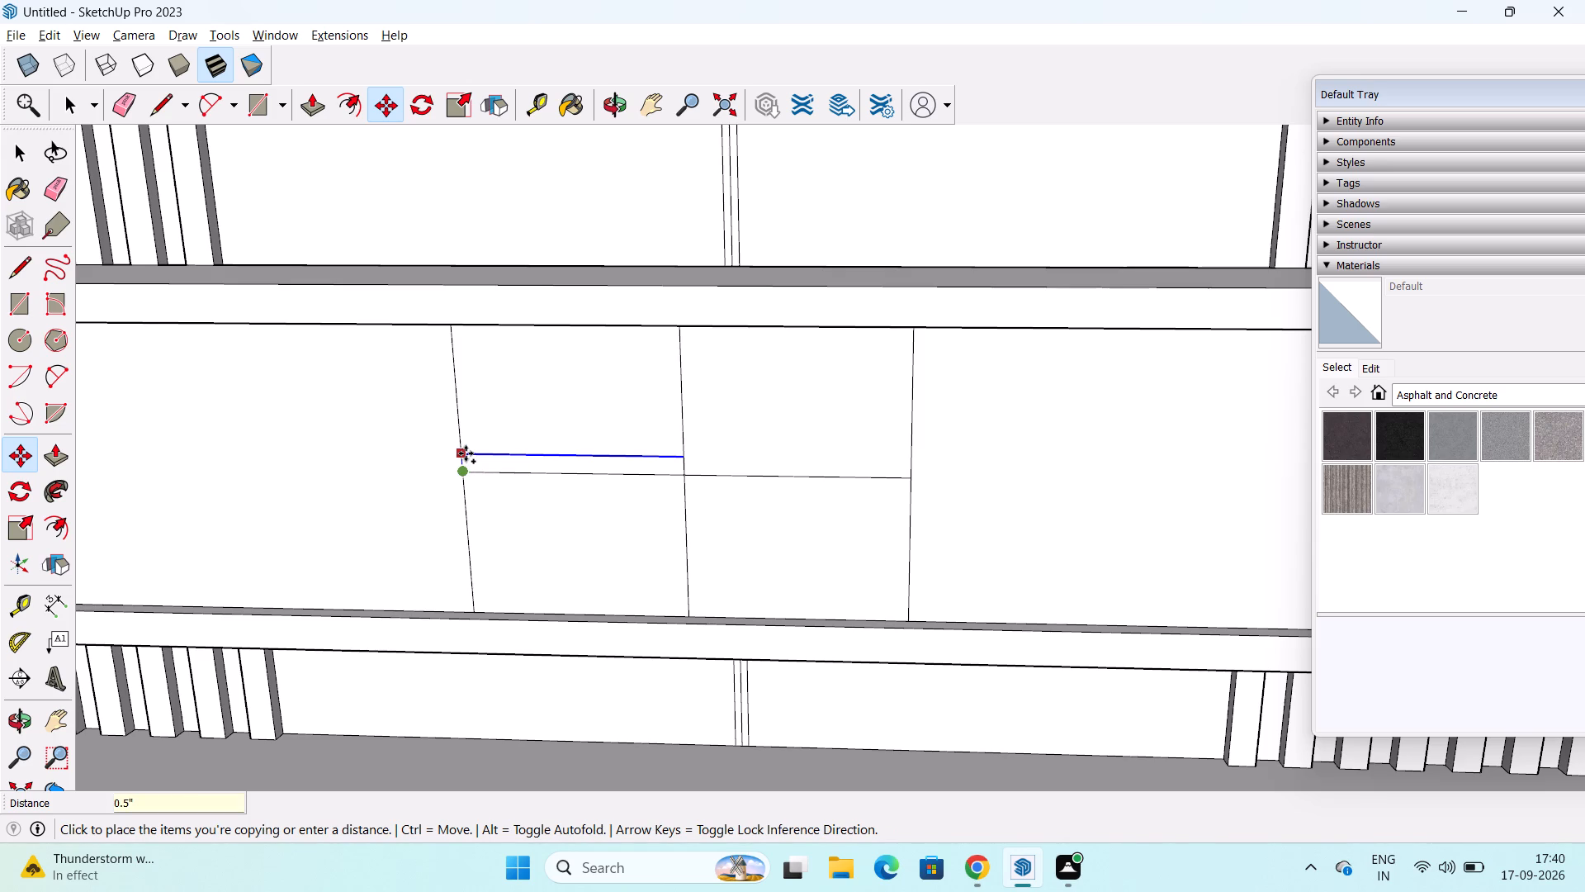
key(Return)
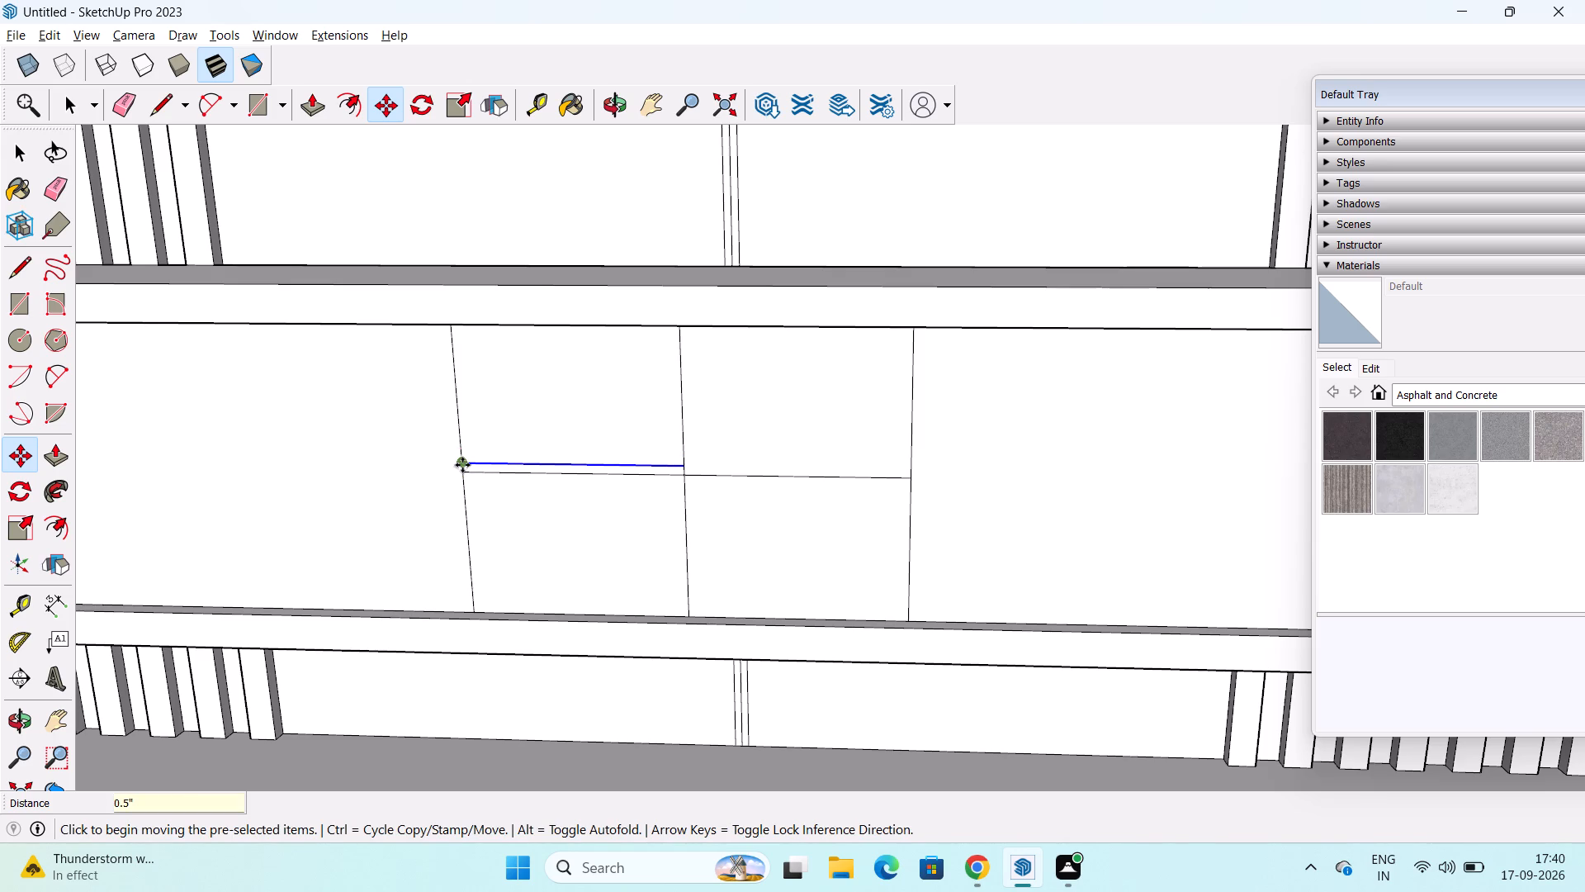
Copy the raised left-half line 1" downward along the outer vertical line on the unit's front face.
click(462, 462)
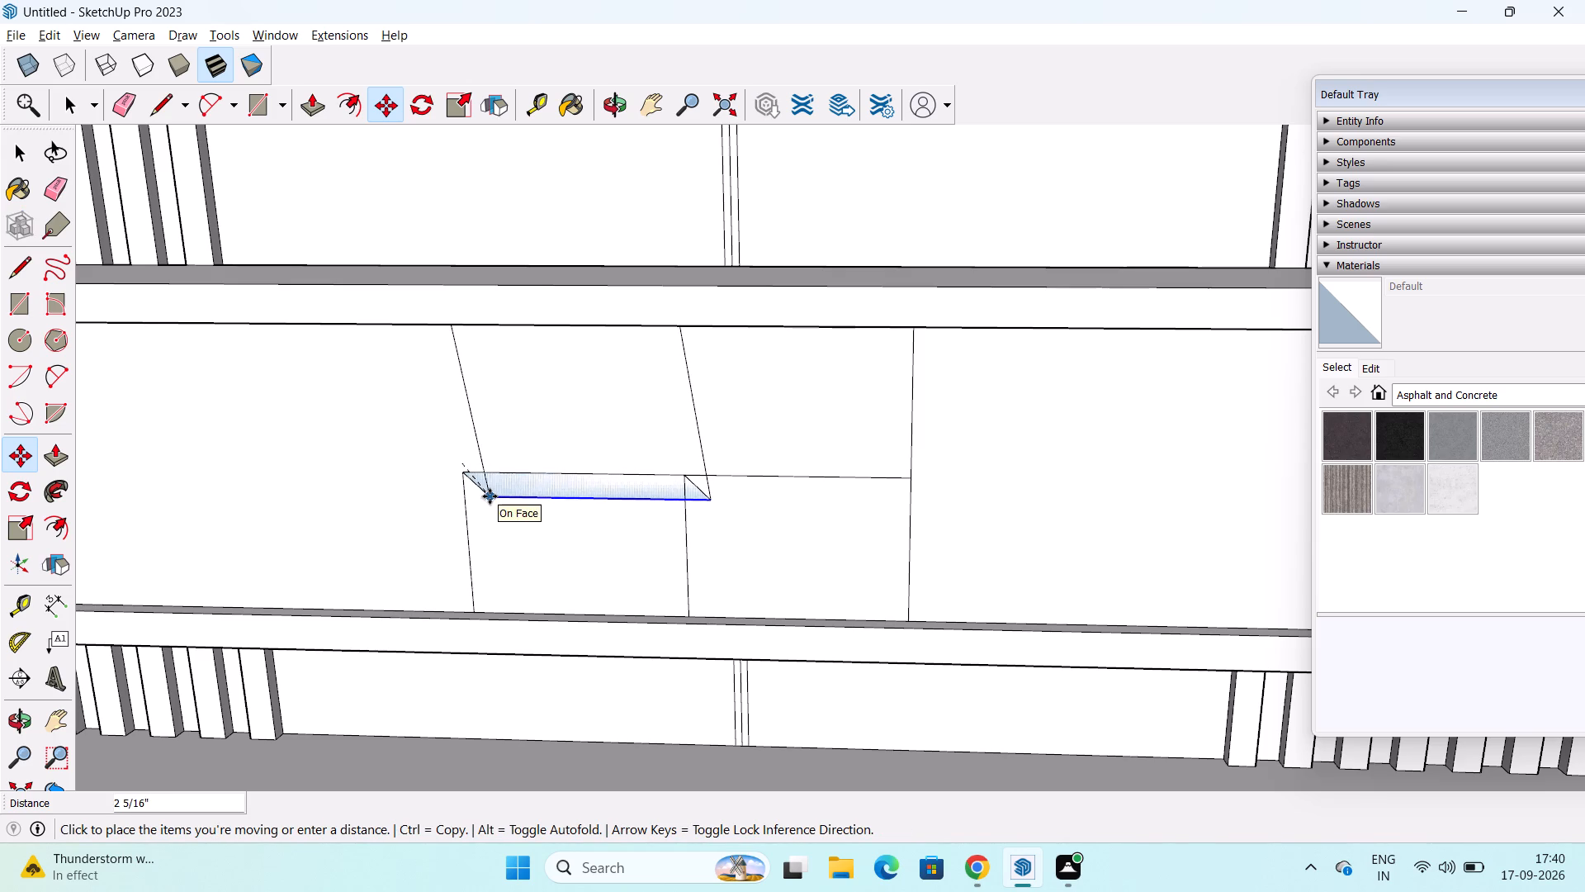
key(Escape)
click(466, 463)
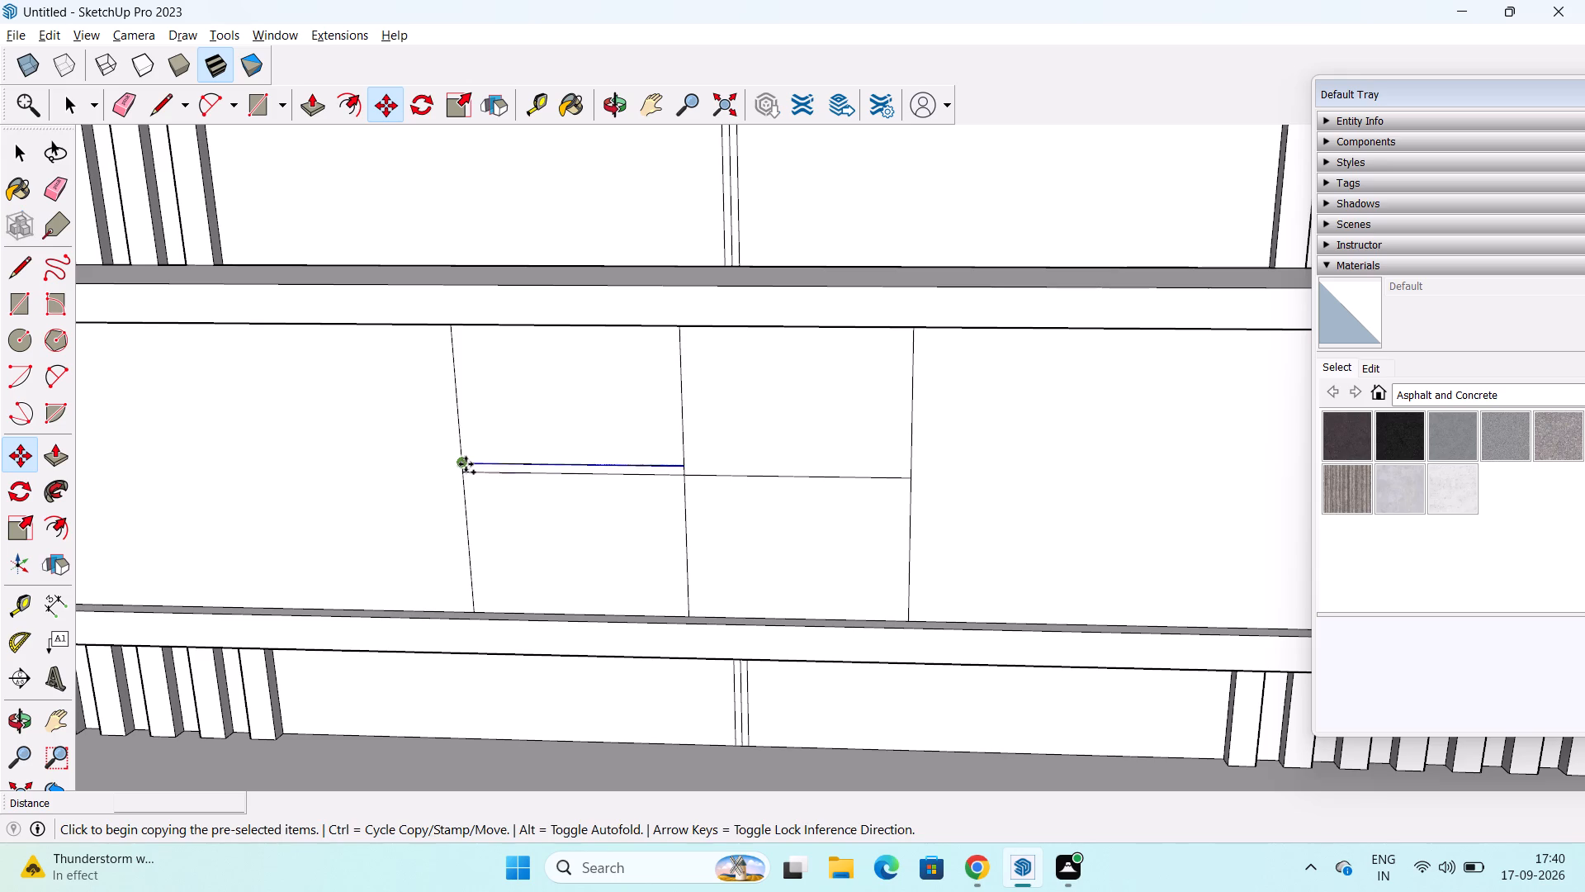
key(1)
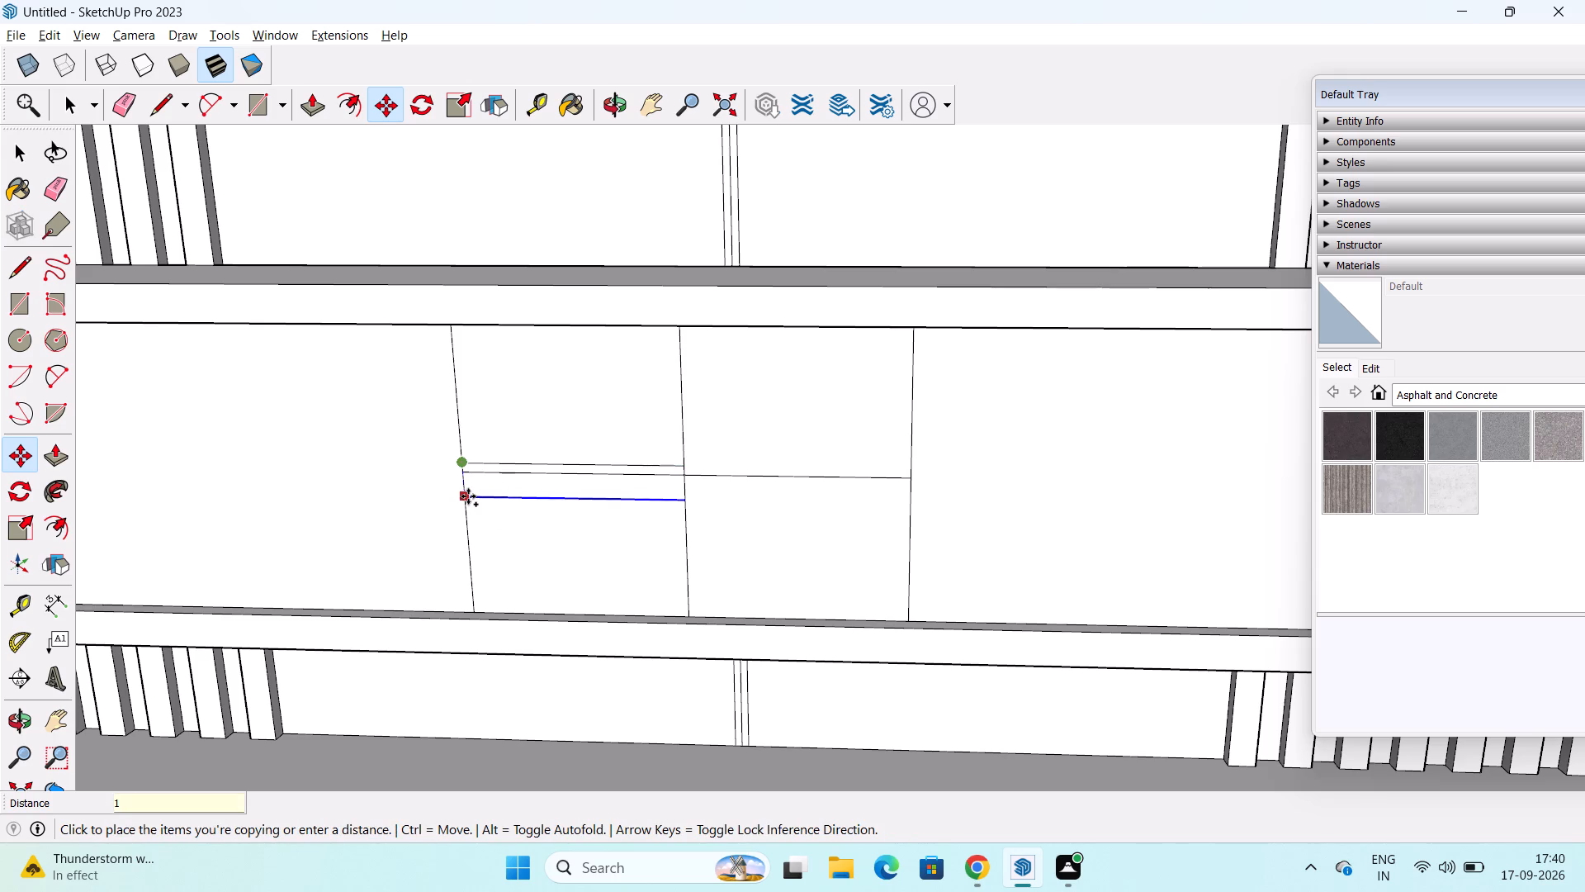
key(shift+quotedbl)
key(Return)
key(space)
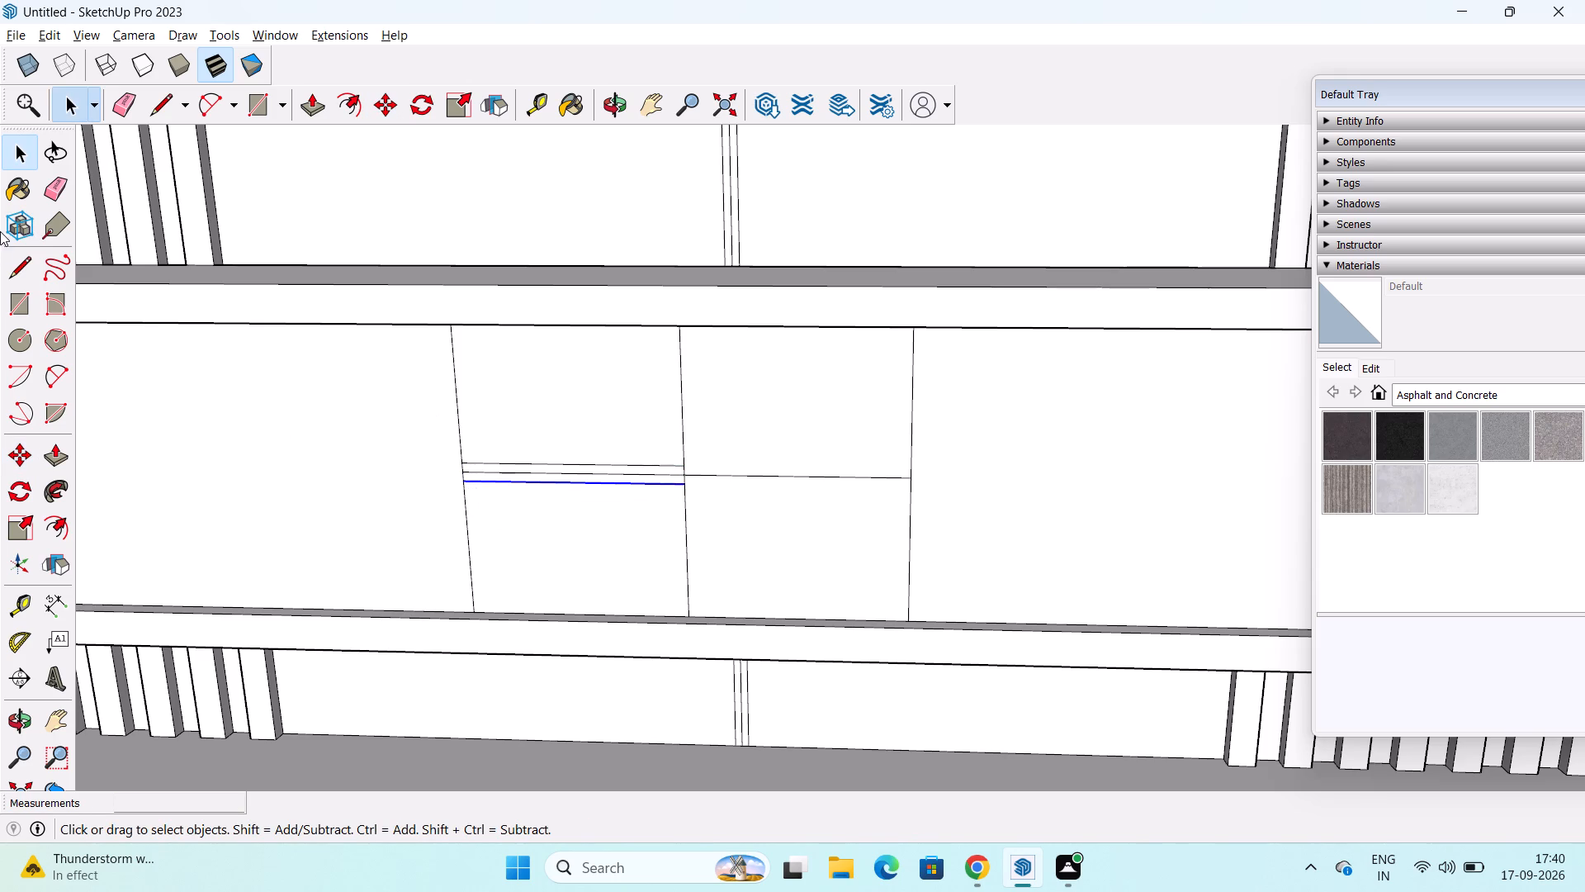
Draw two 1' horizontal lines extending the upper and lower copied lines from the middle vertical line across the right half.
click(9, 263)
click(685, 462)
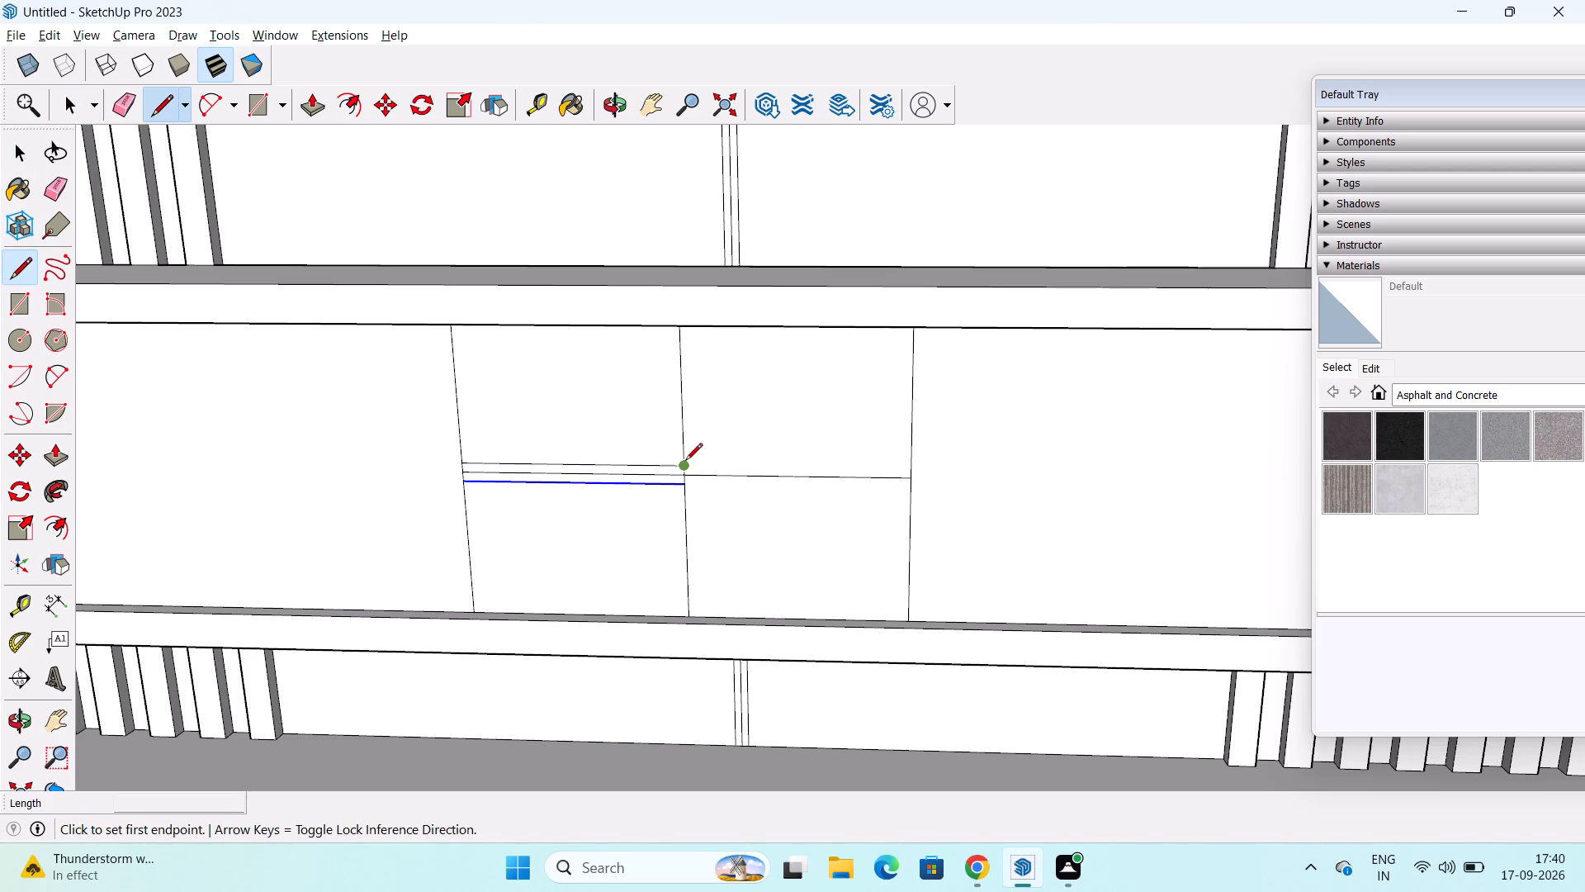
click(911, 465)
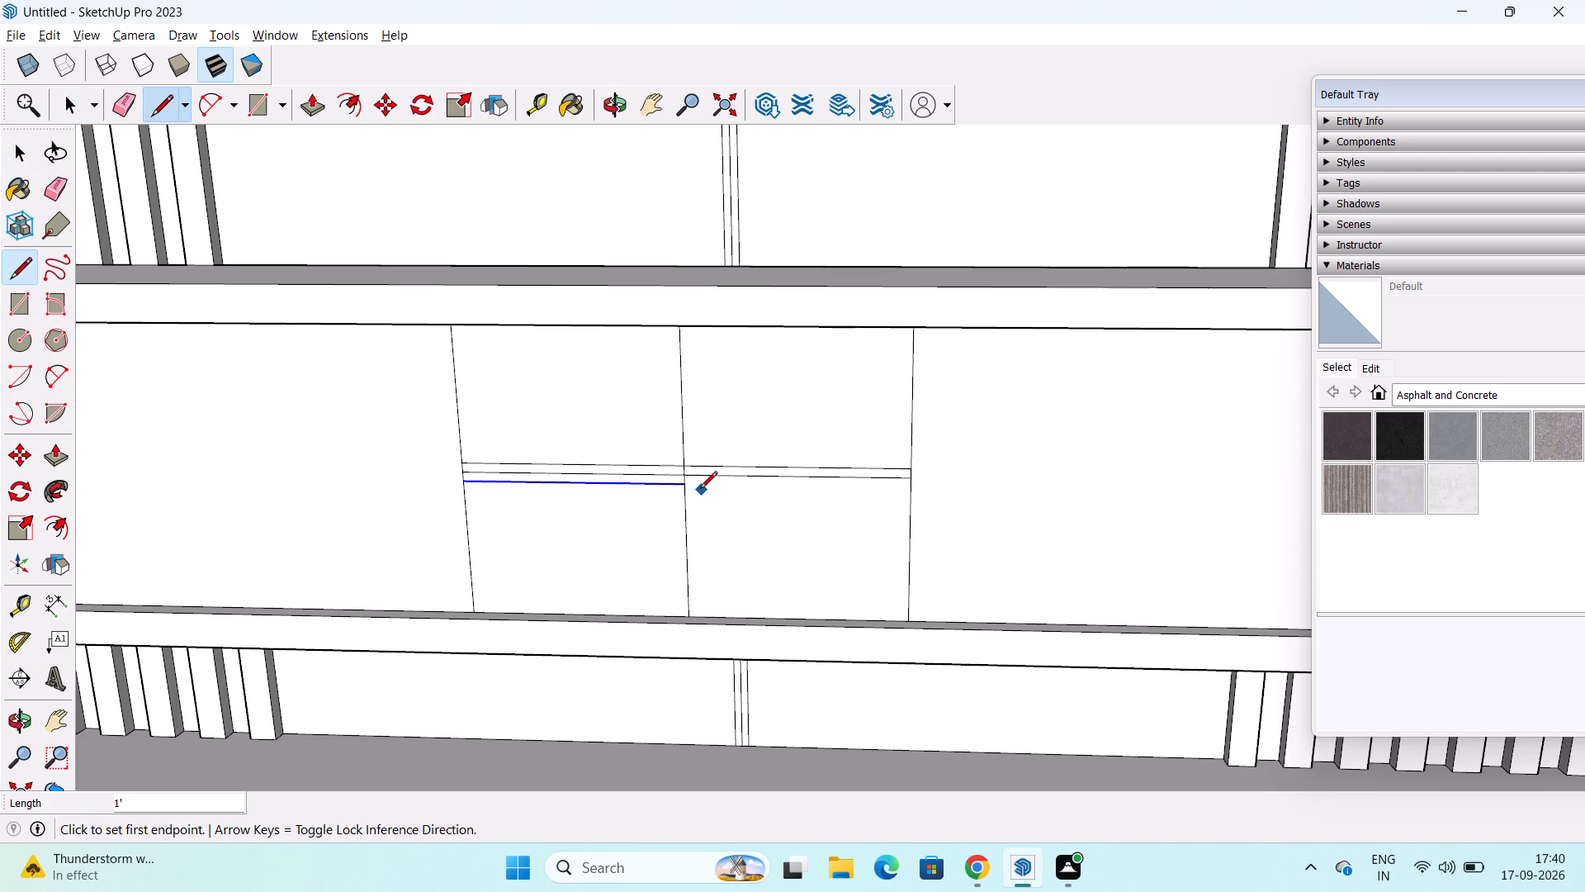
click(687, 488)
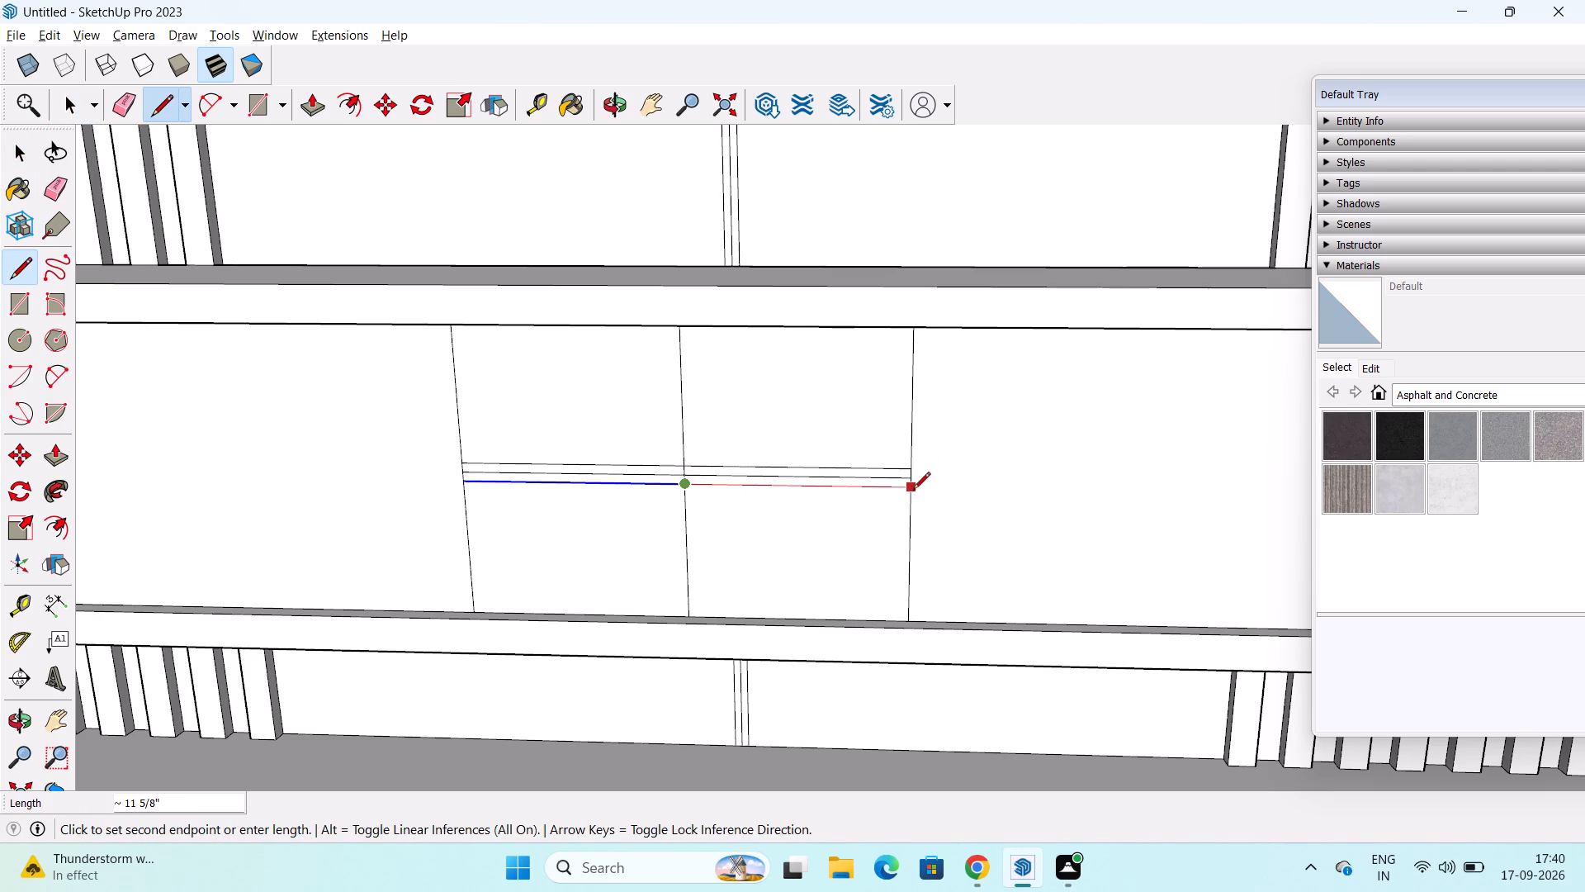
click(915, 490)
key(space)
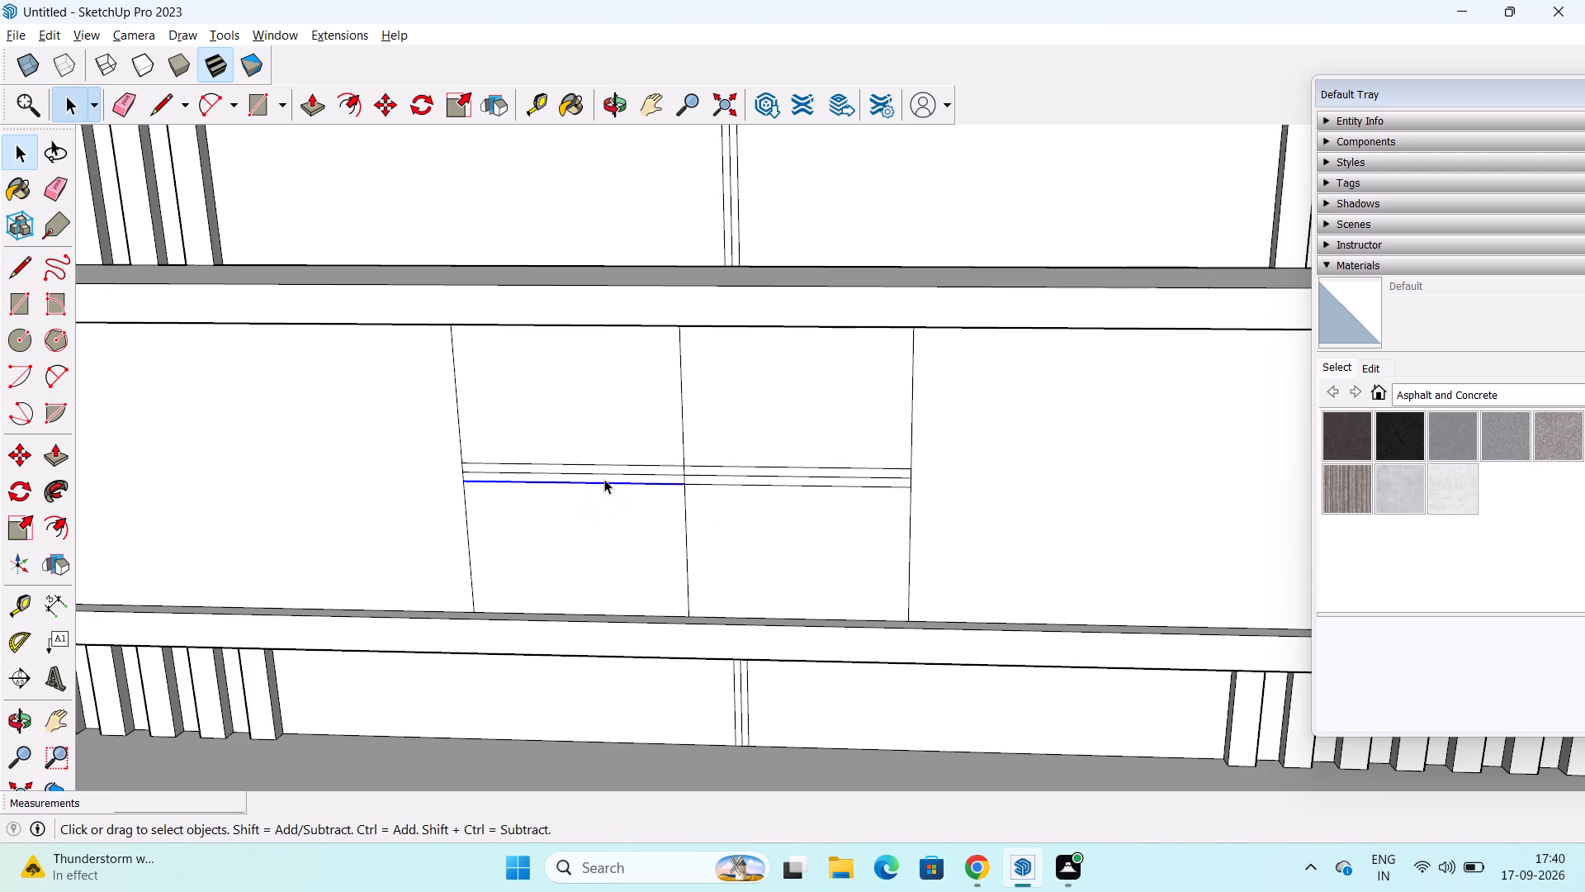
Erase both halves of the original horizontal dividing line and all segments of the middle vertical line on the unit's front face.
click(130, 101)
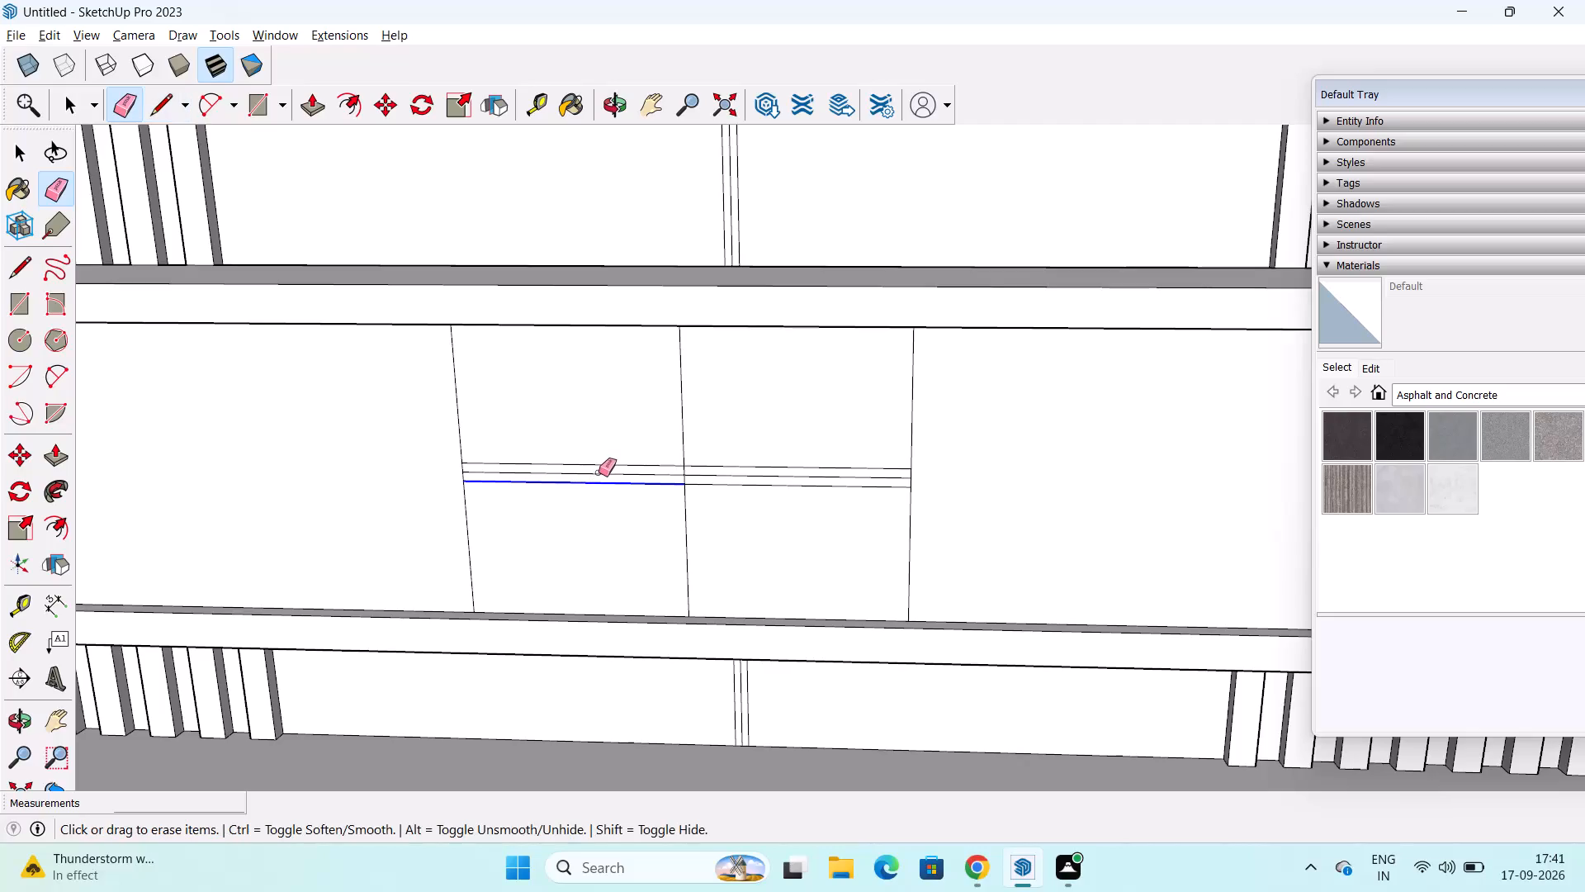
click(600, 474)
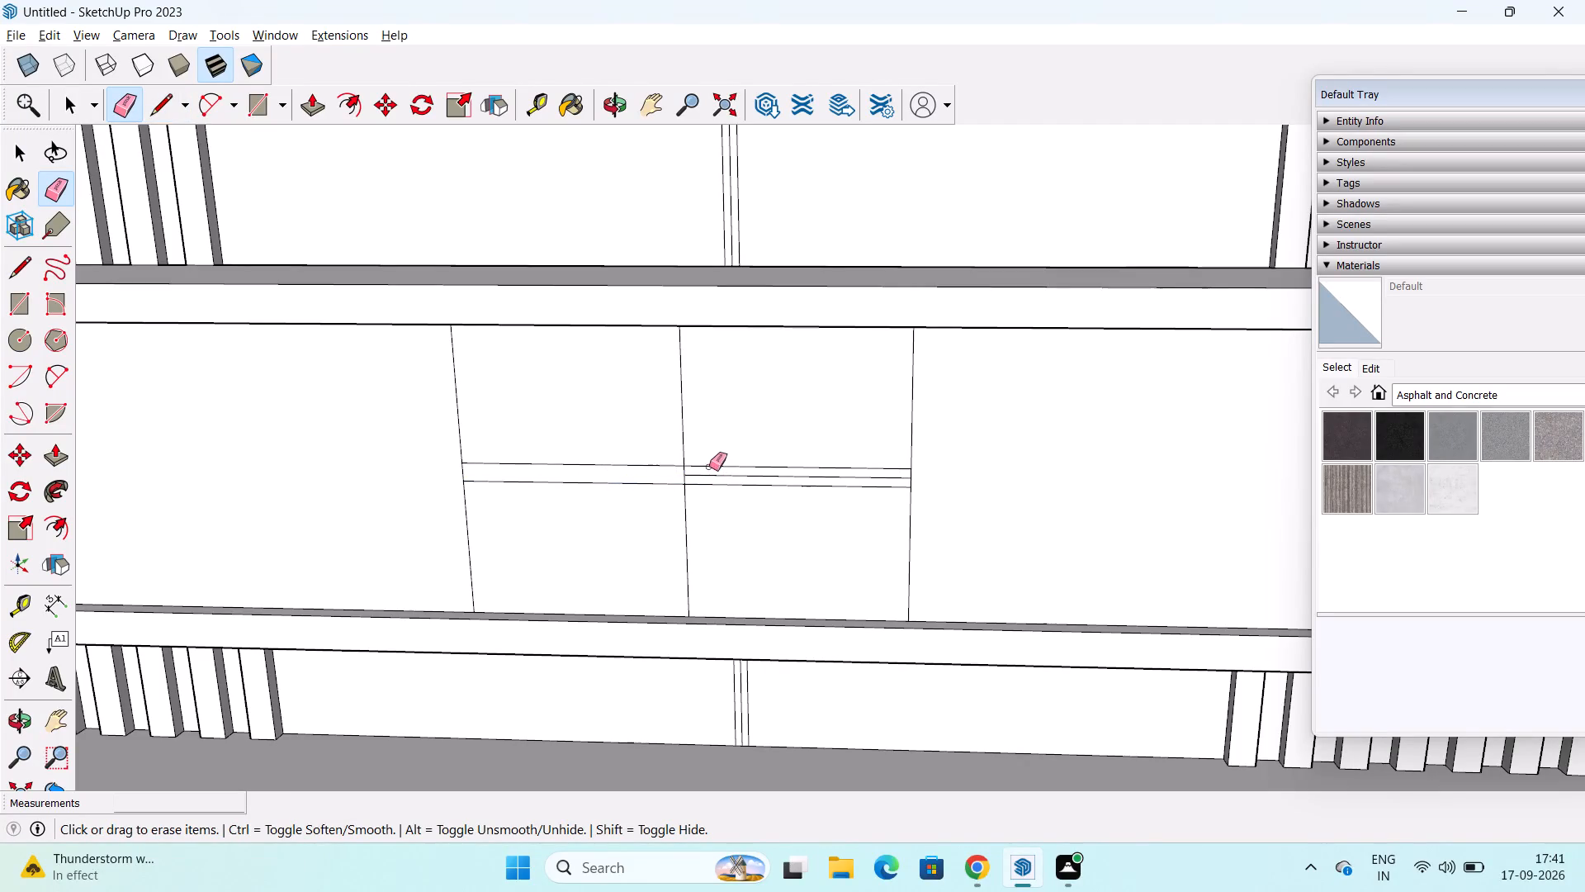
click(714, 474)
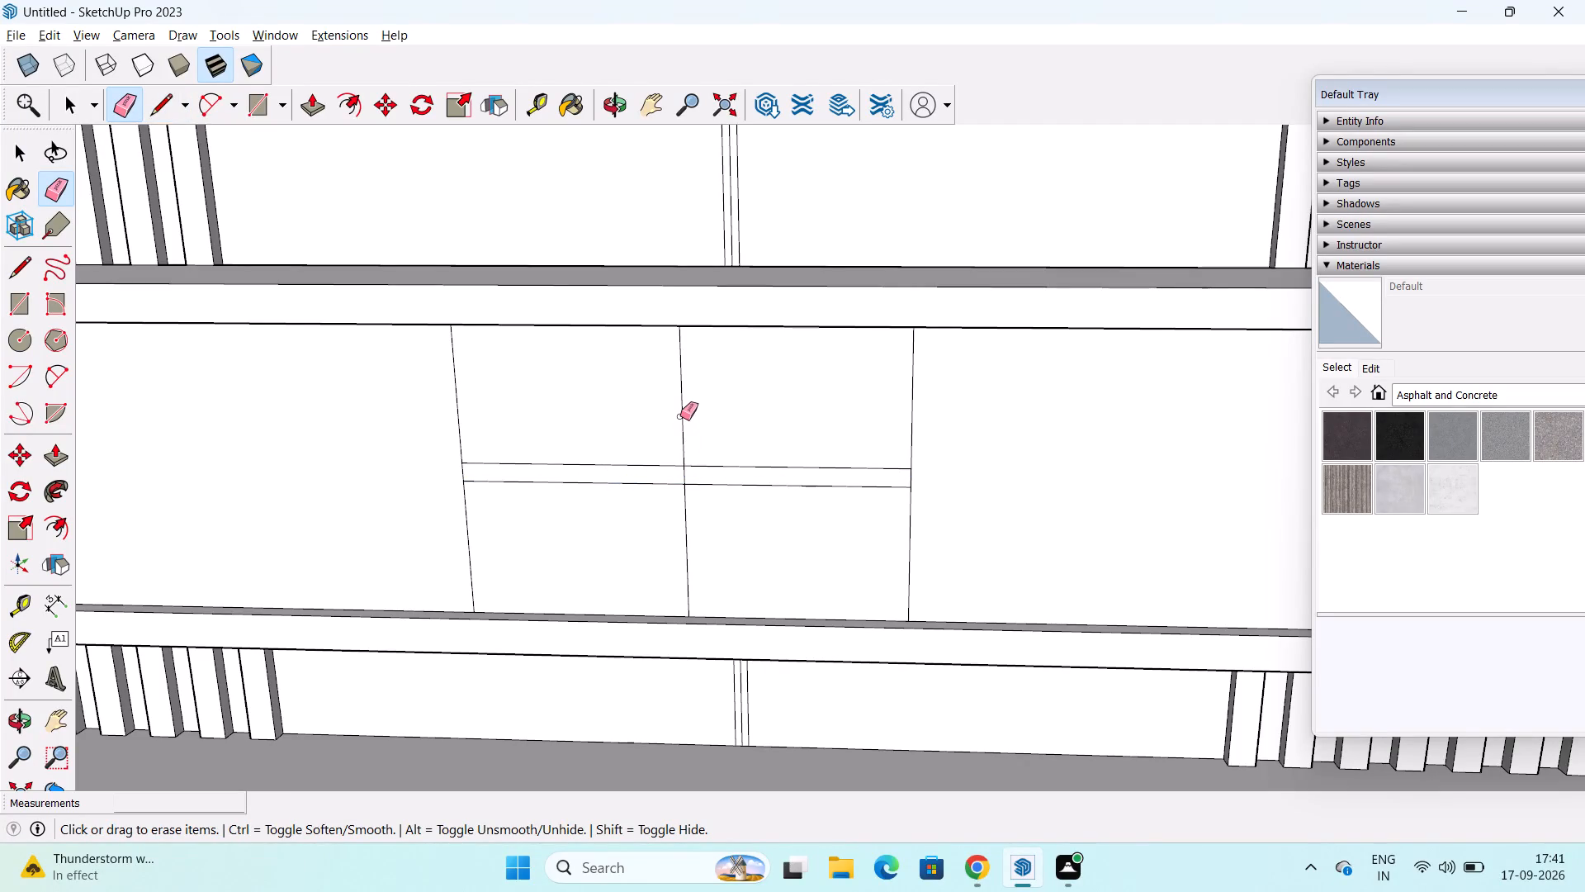
click(684, 397)
click(686, 510)
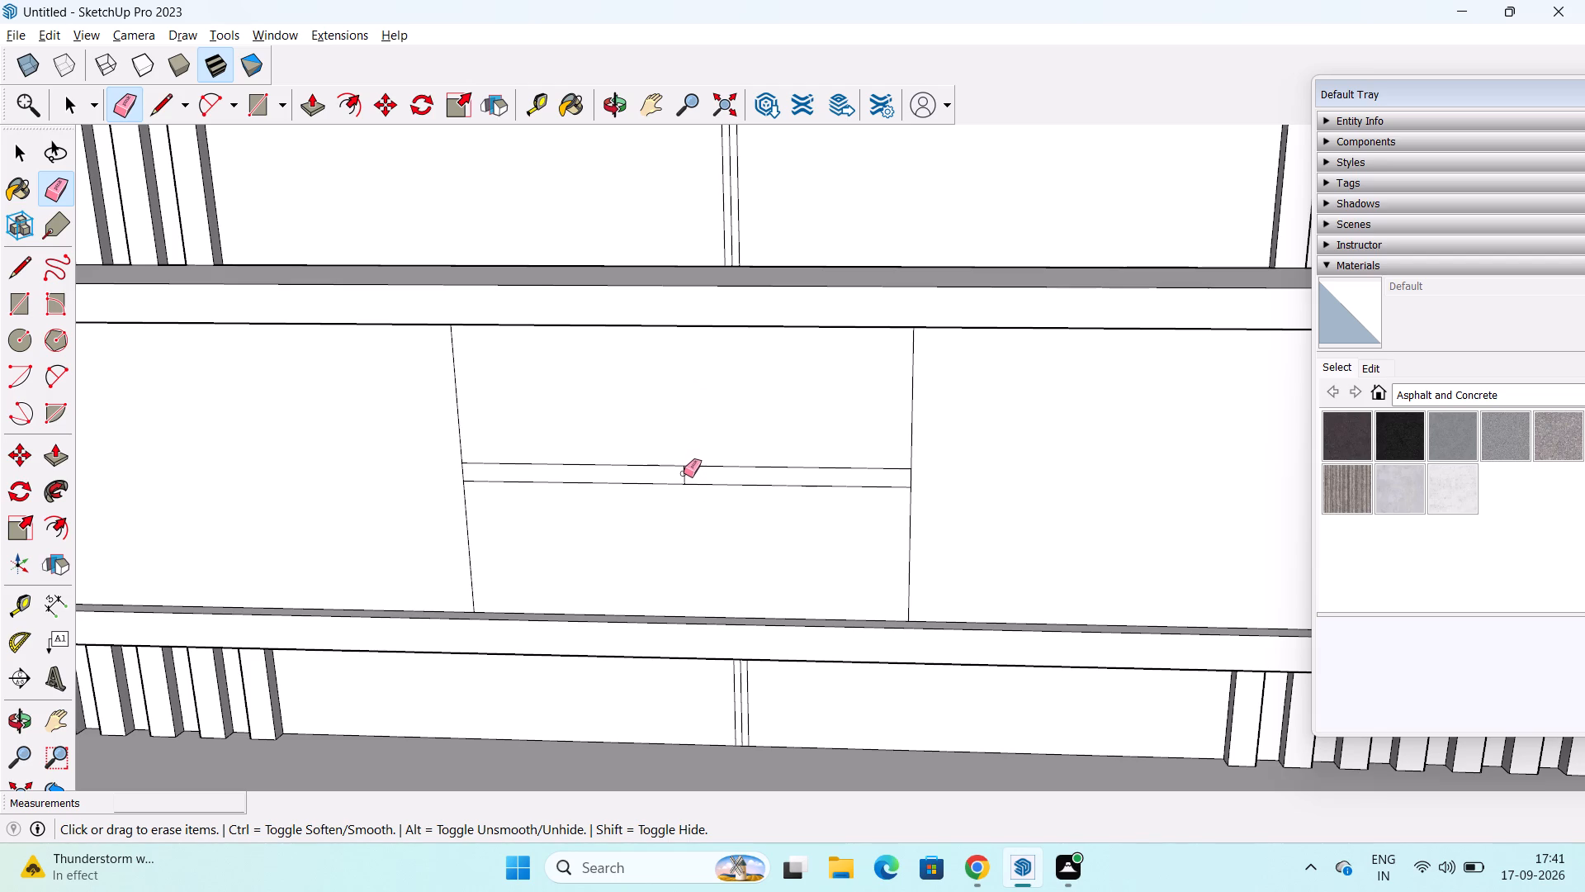
click(684, 473)
key(space)
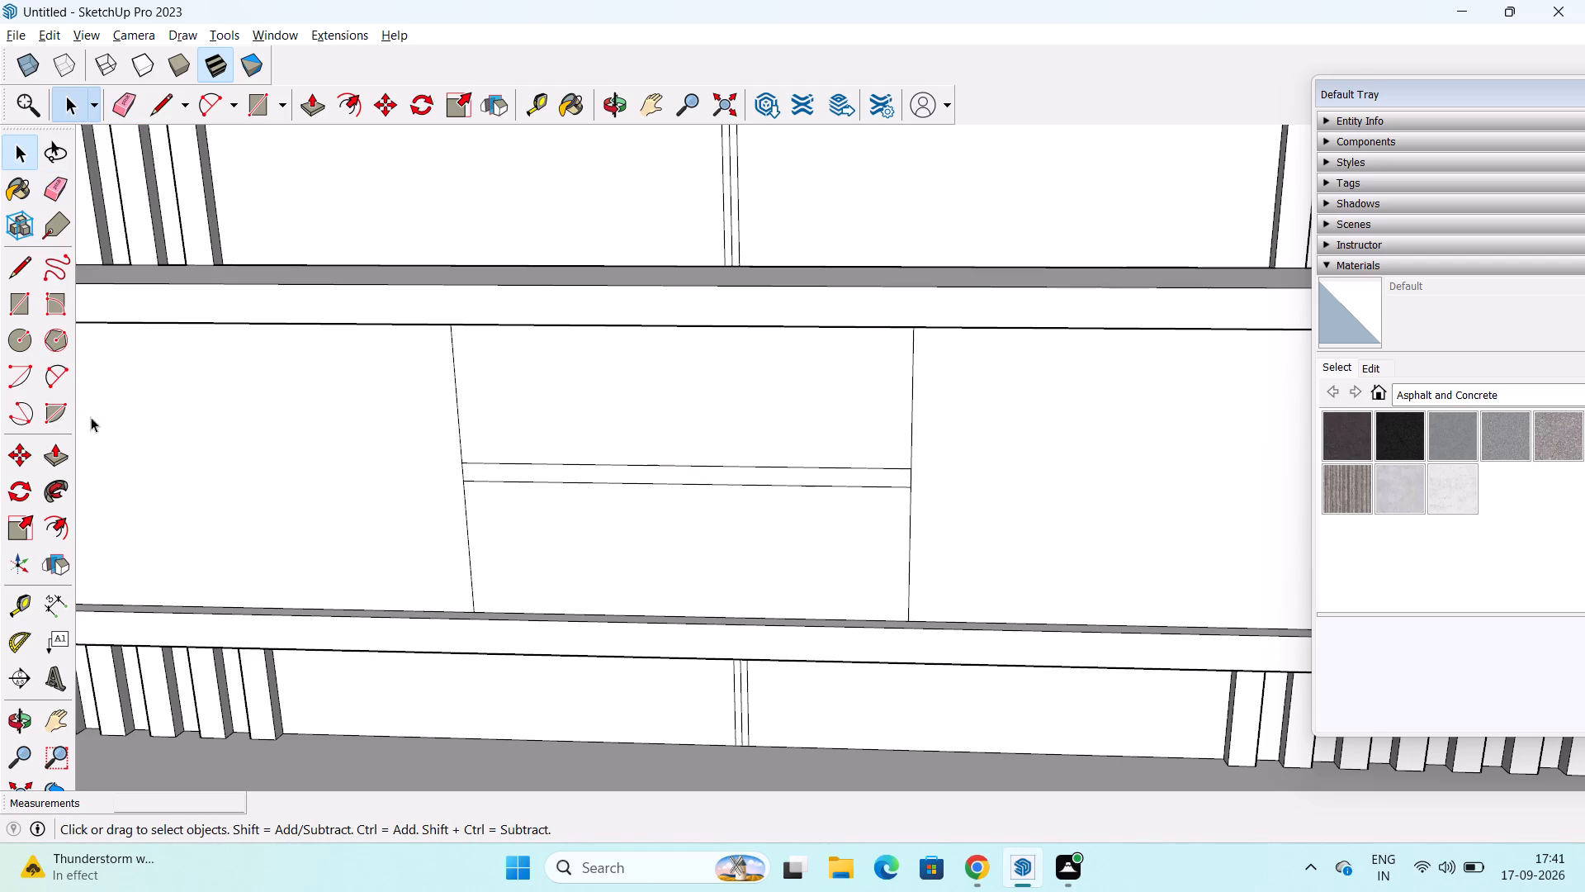
Push the central front faces above and below the 1" shelf strip 1' into the unit to form two open niches.
click(54, 458)
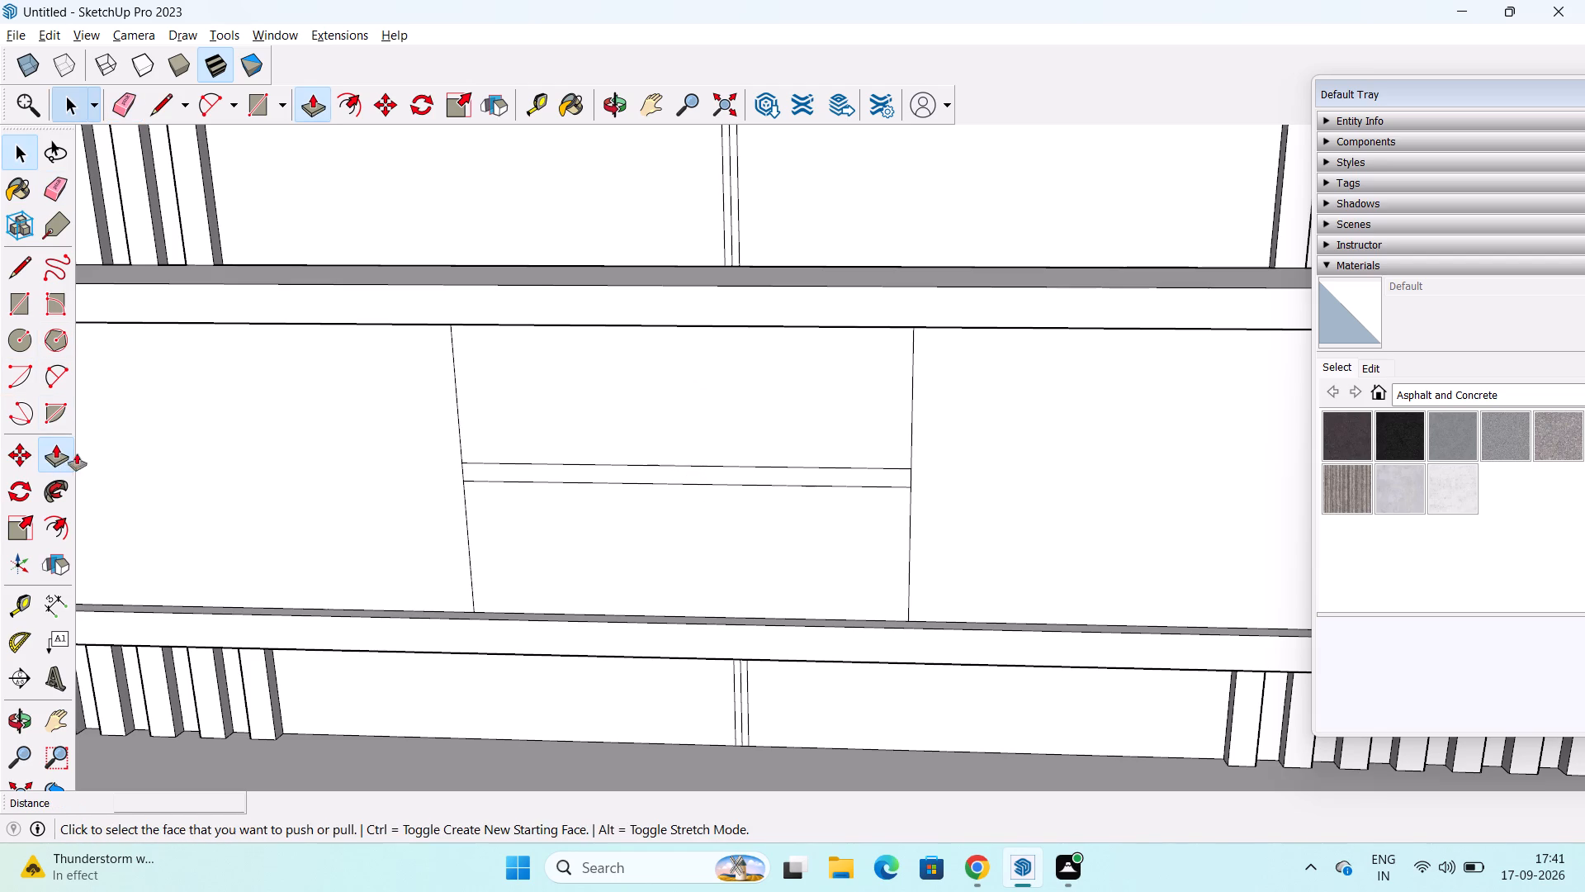
click(573, 412)
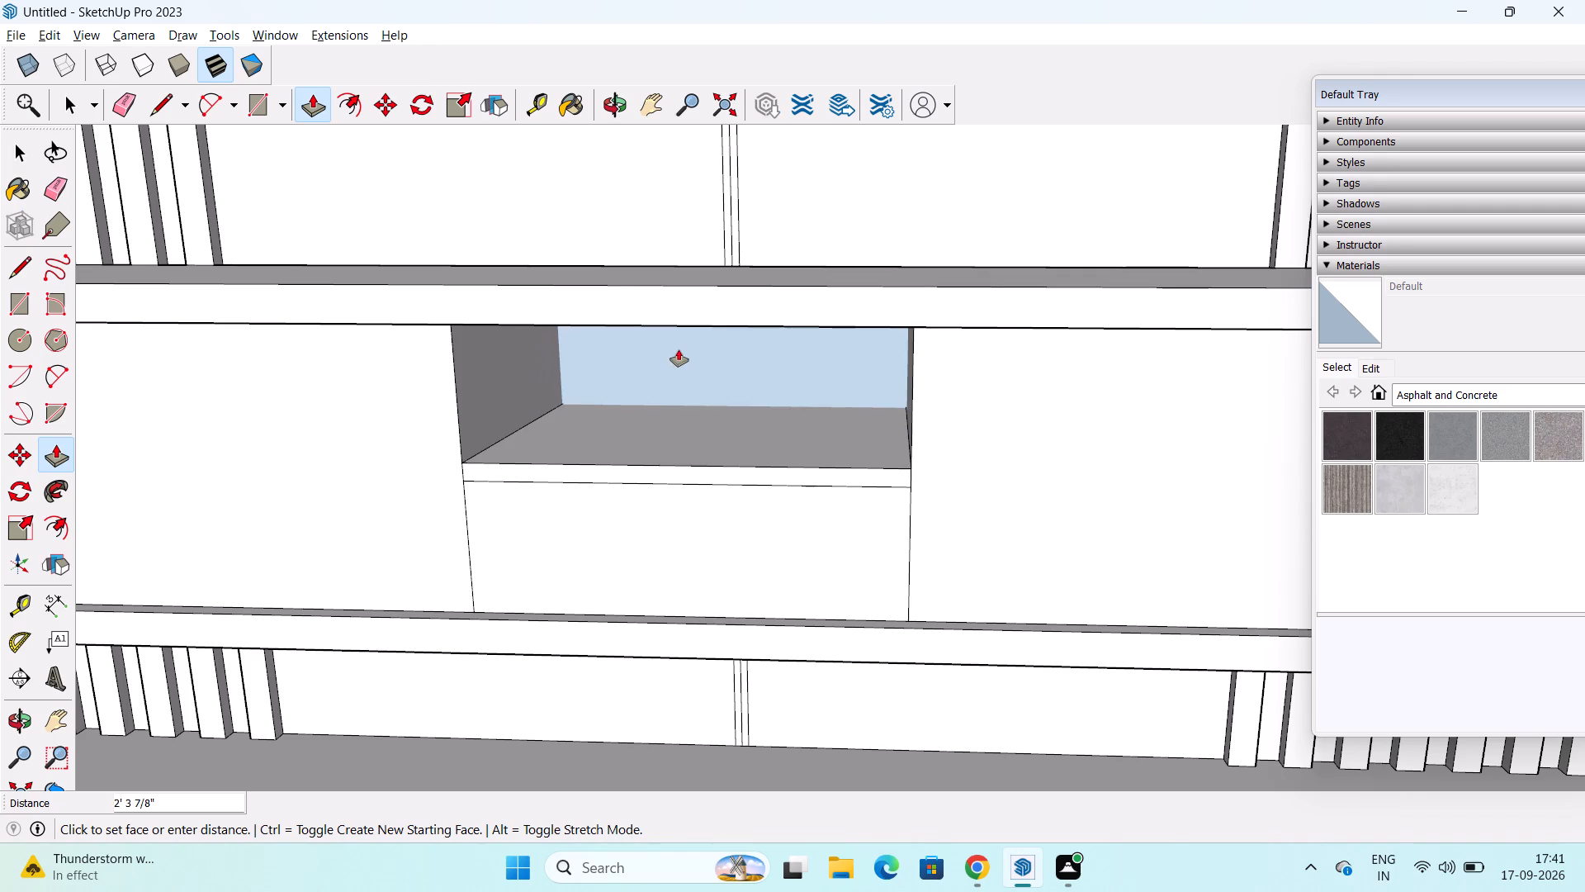
key(Escape)
click(603, 401)
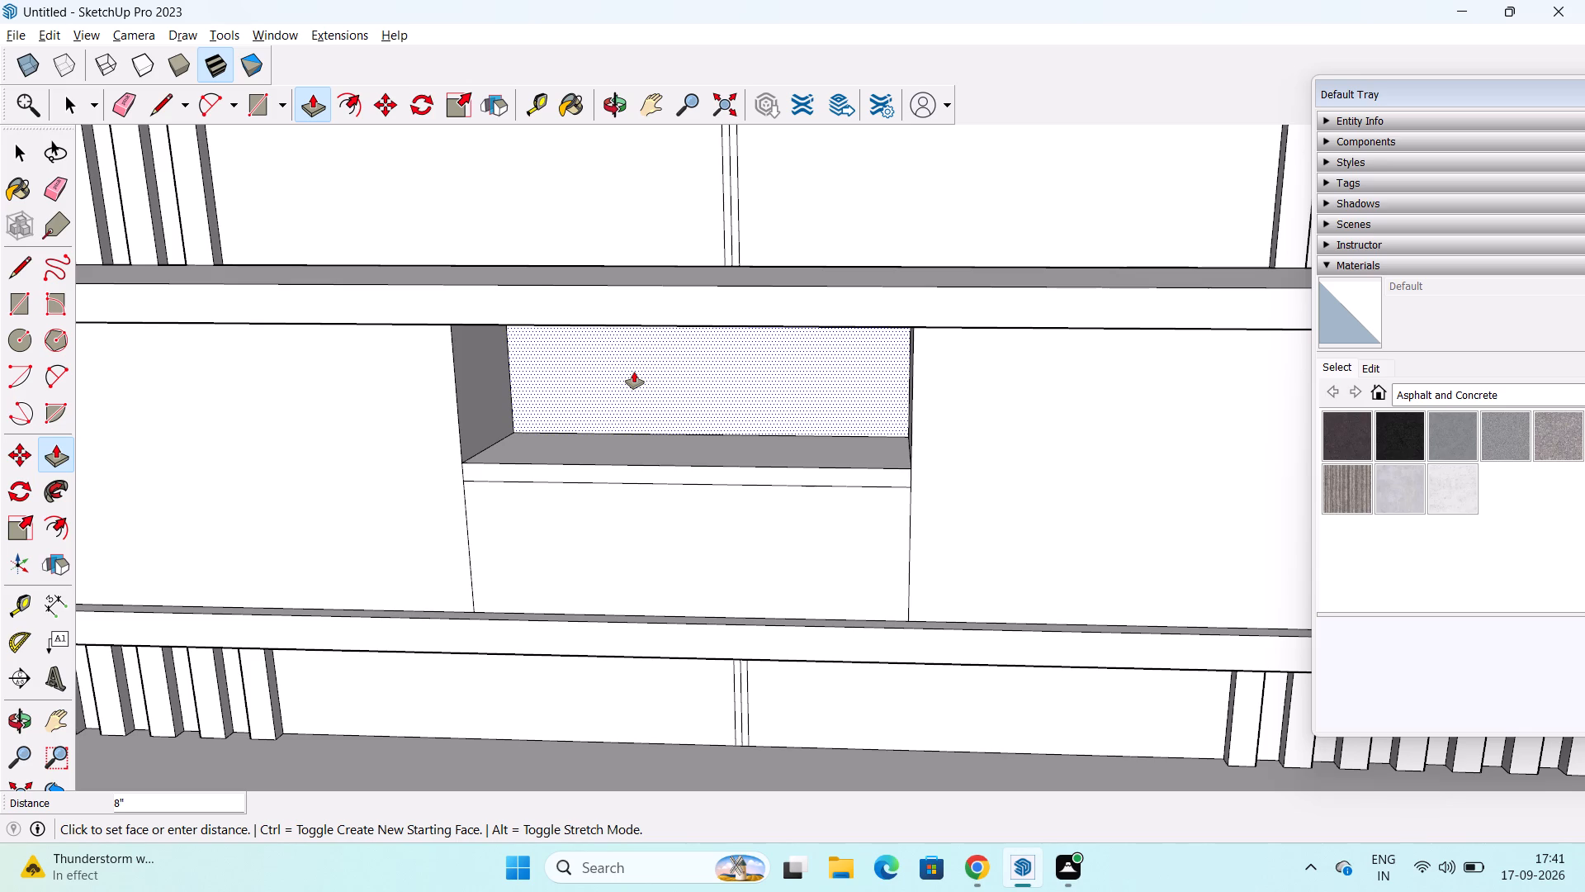
text(1')
key(Return)
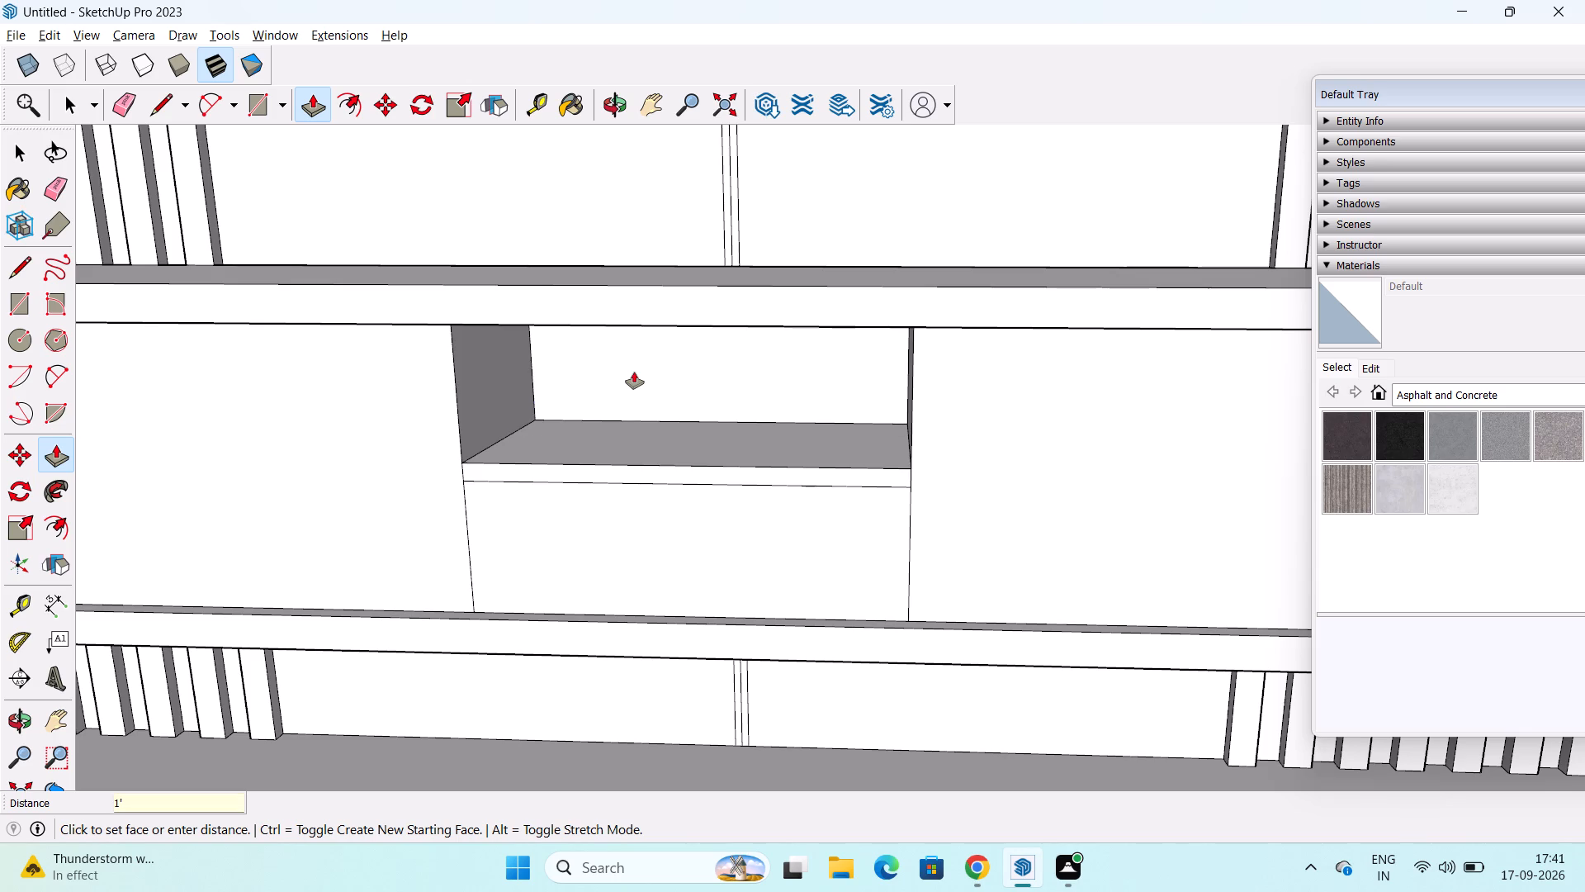
double_click(675, 567)
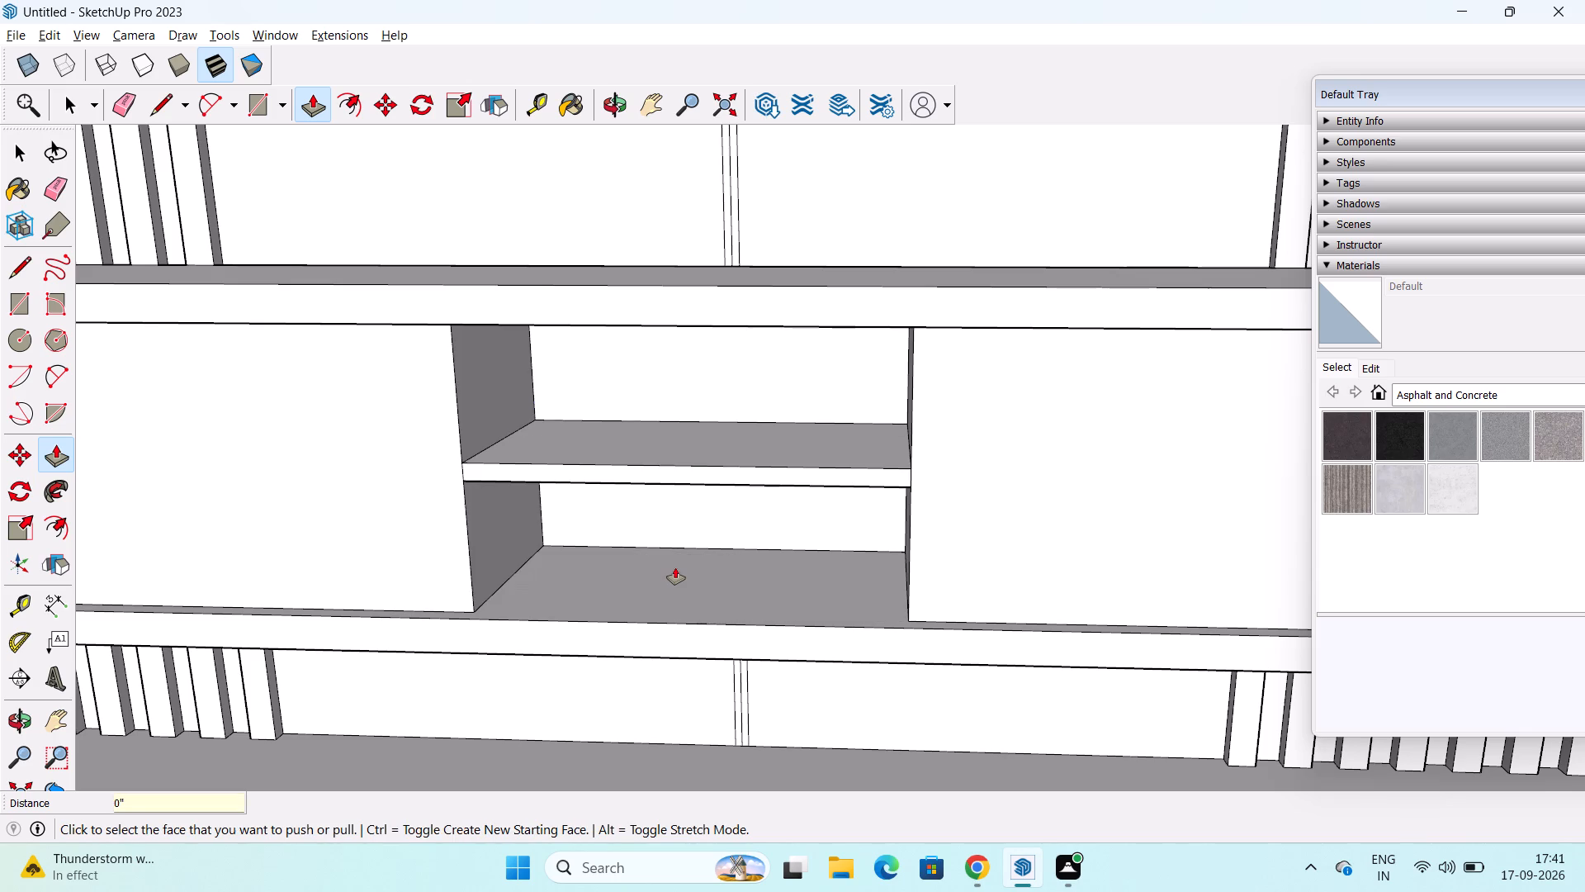
scroll(675, 559, down, 1)
middle_drag(675, 559, 711, 483)
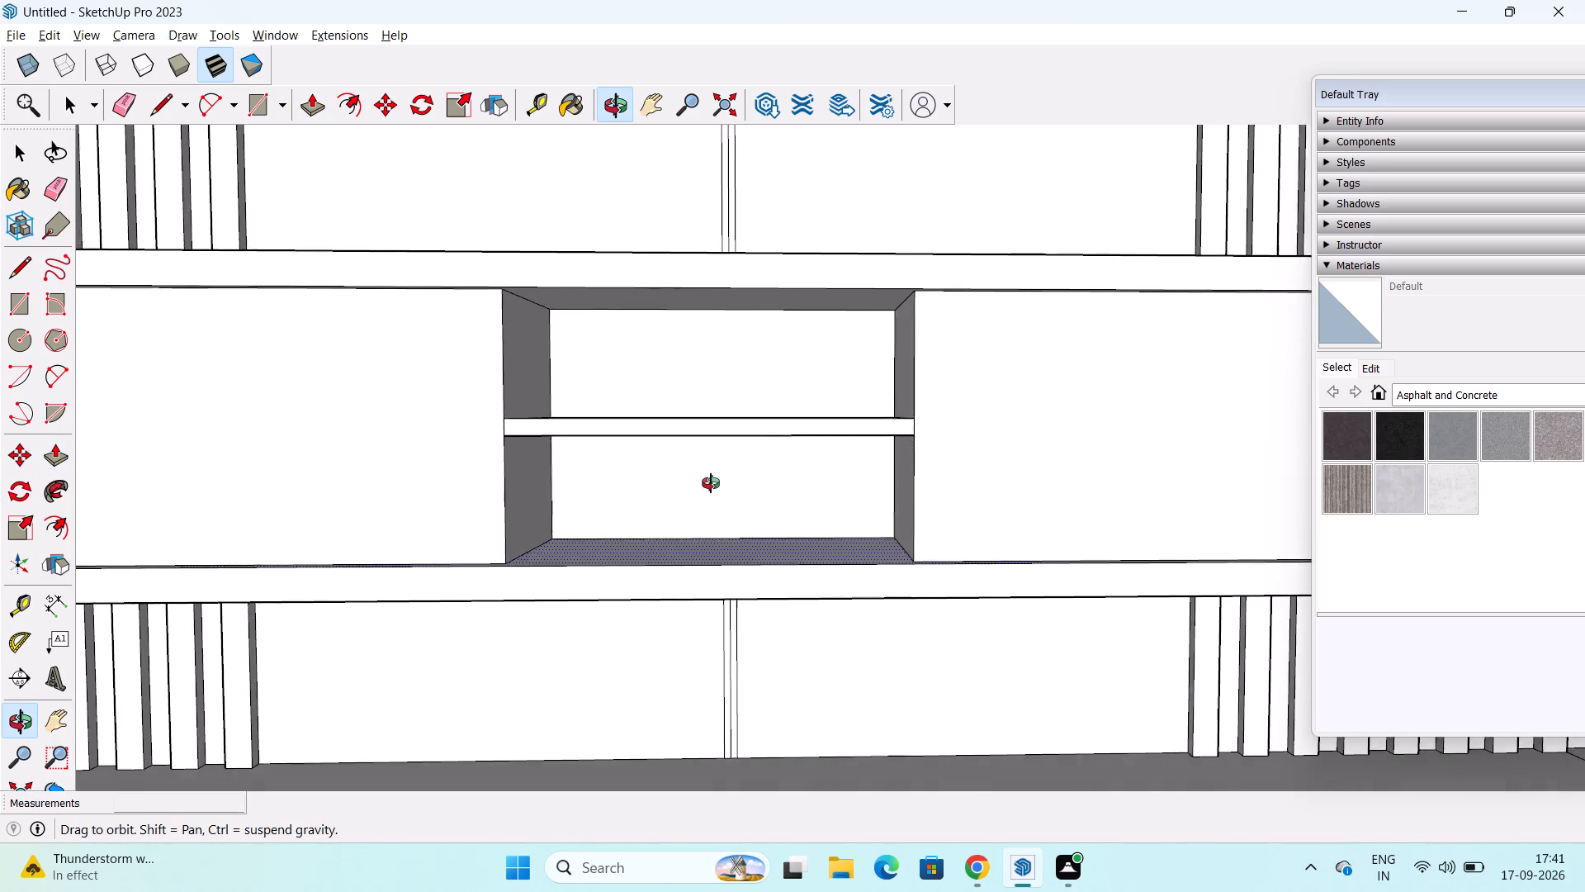
middle_drag(711, 483, 707, 487)
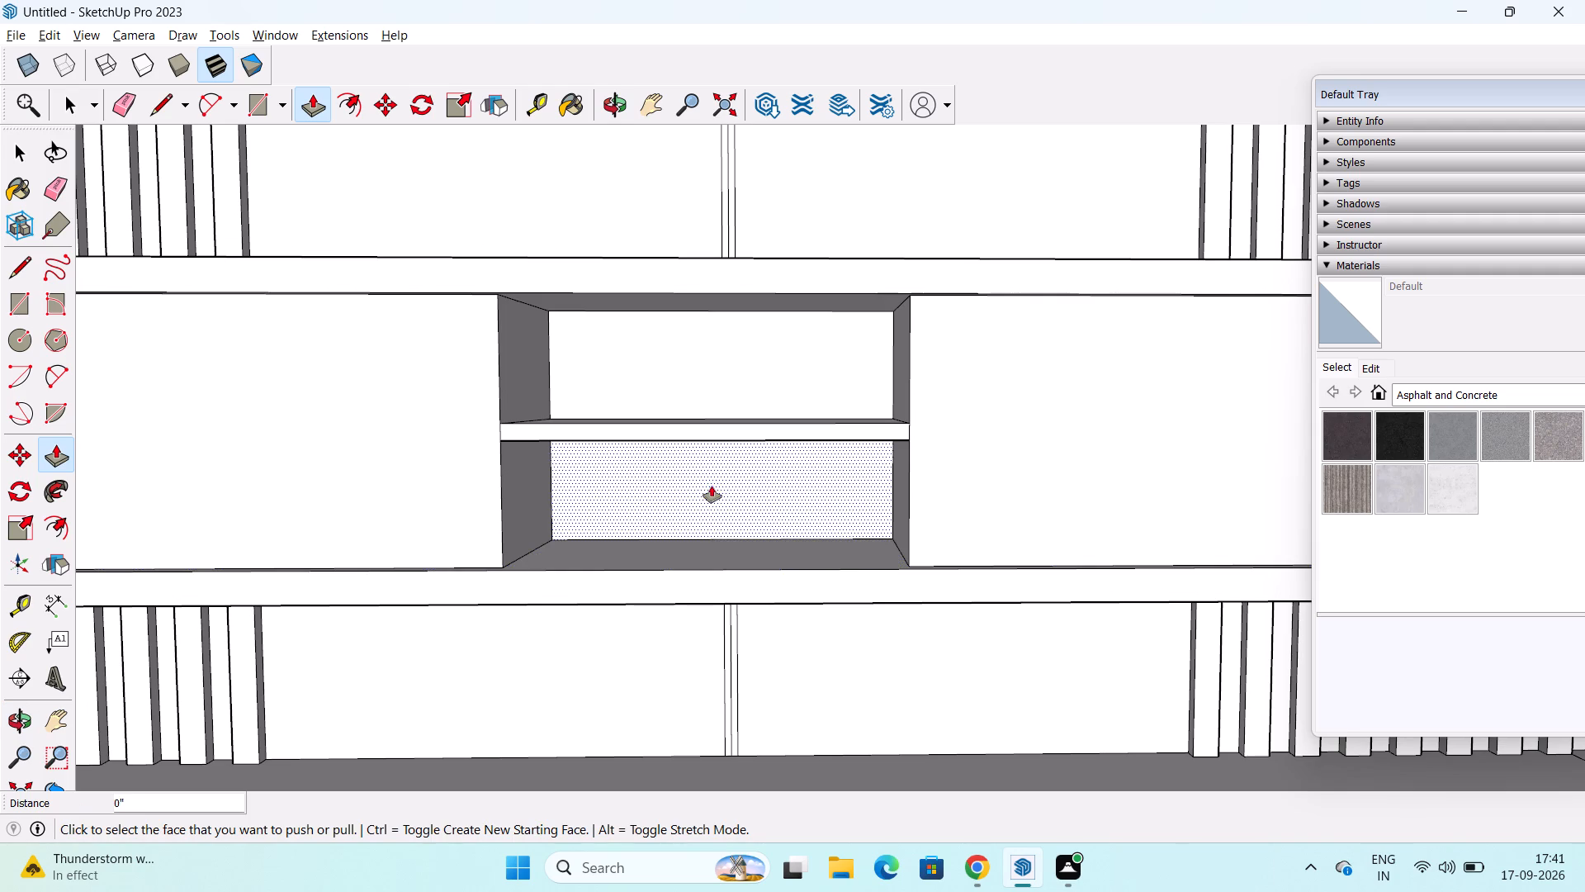
key(space)
Delete the middle one of the three closely spaced vertical lines at the centre of the back wall.
scroll(713, 486, down, 1)
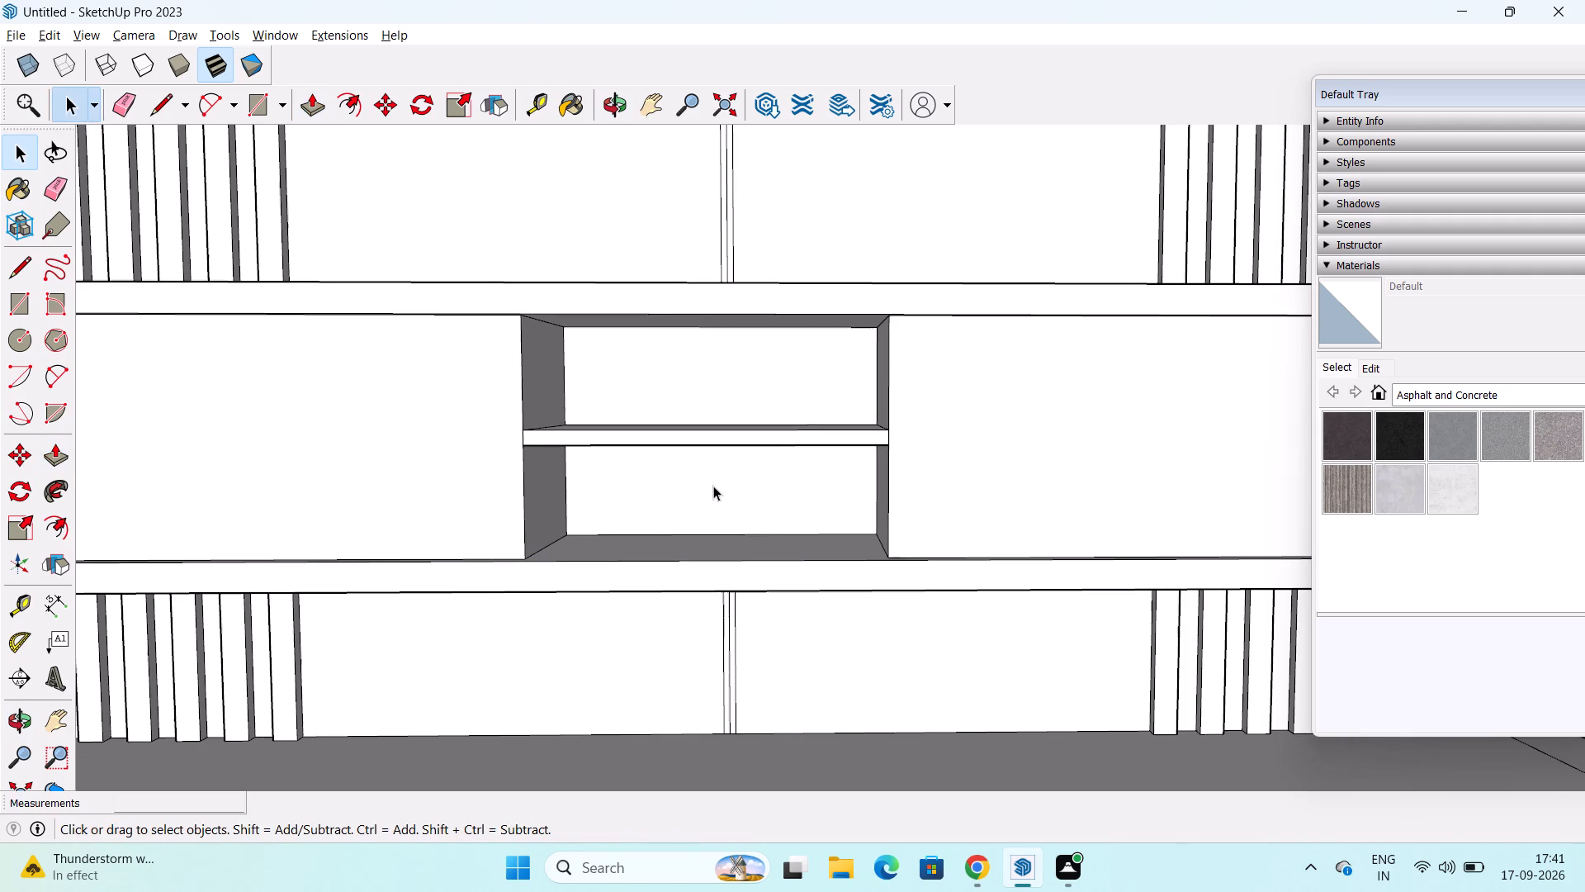
scroll(713, 486, down, 1)
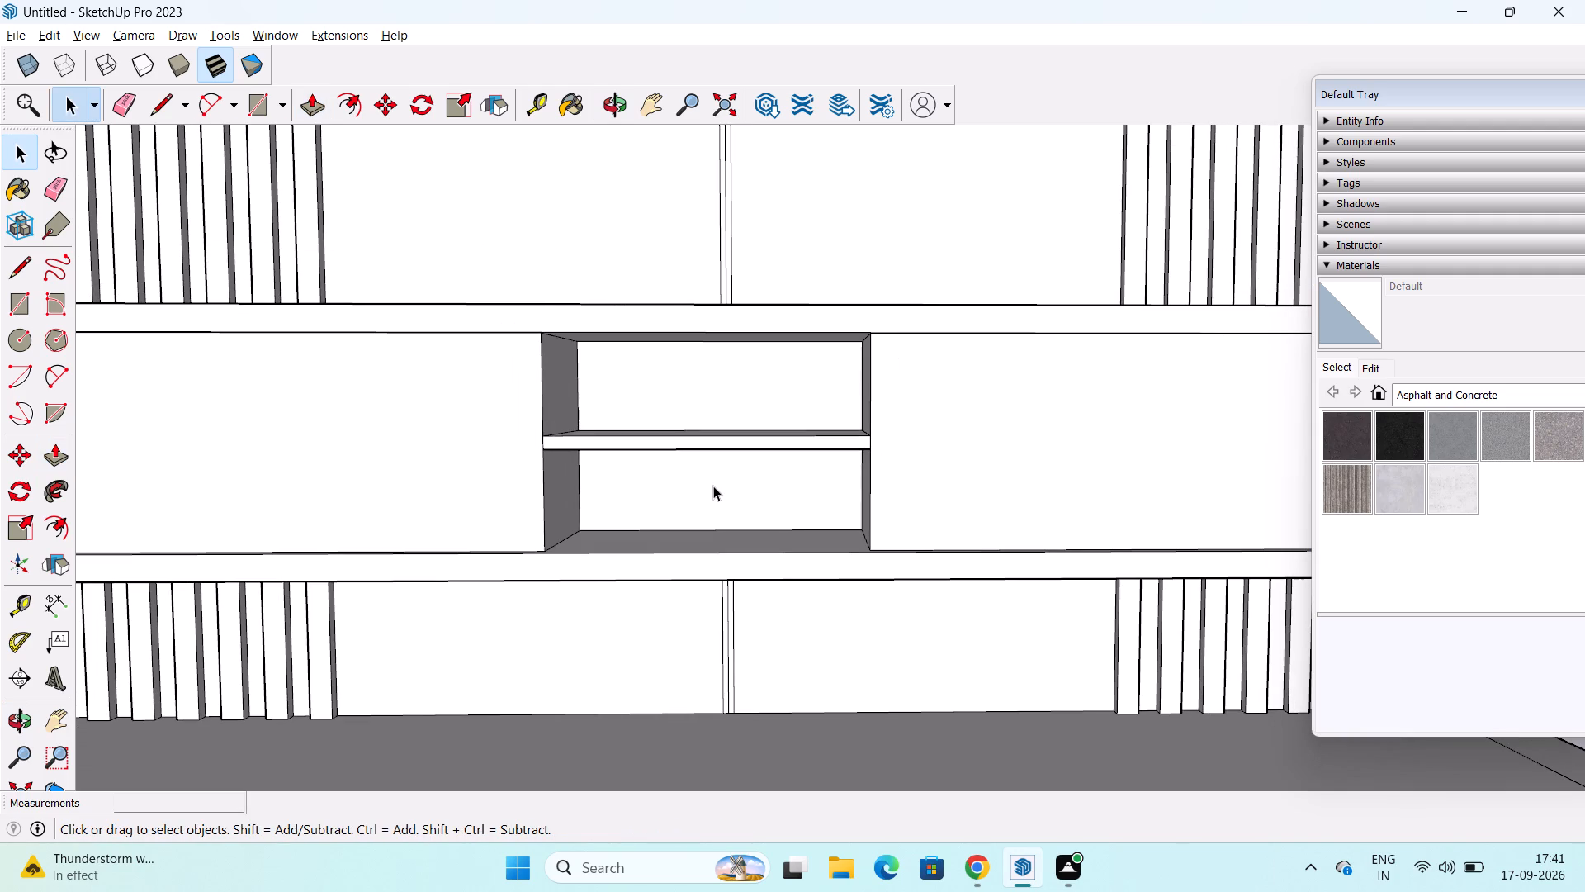
scroll(725, 475, down, 4)
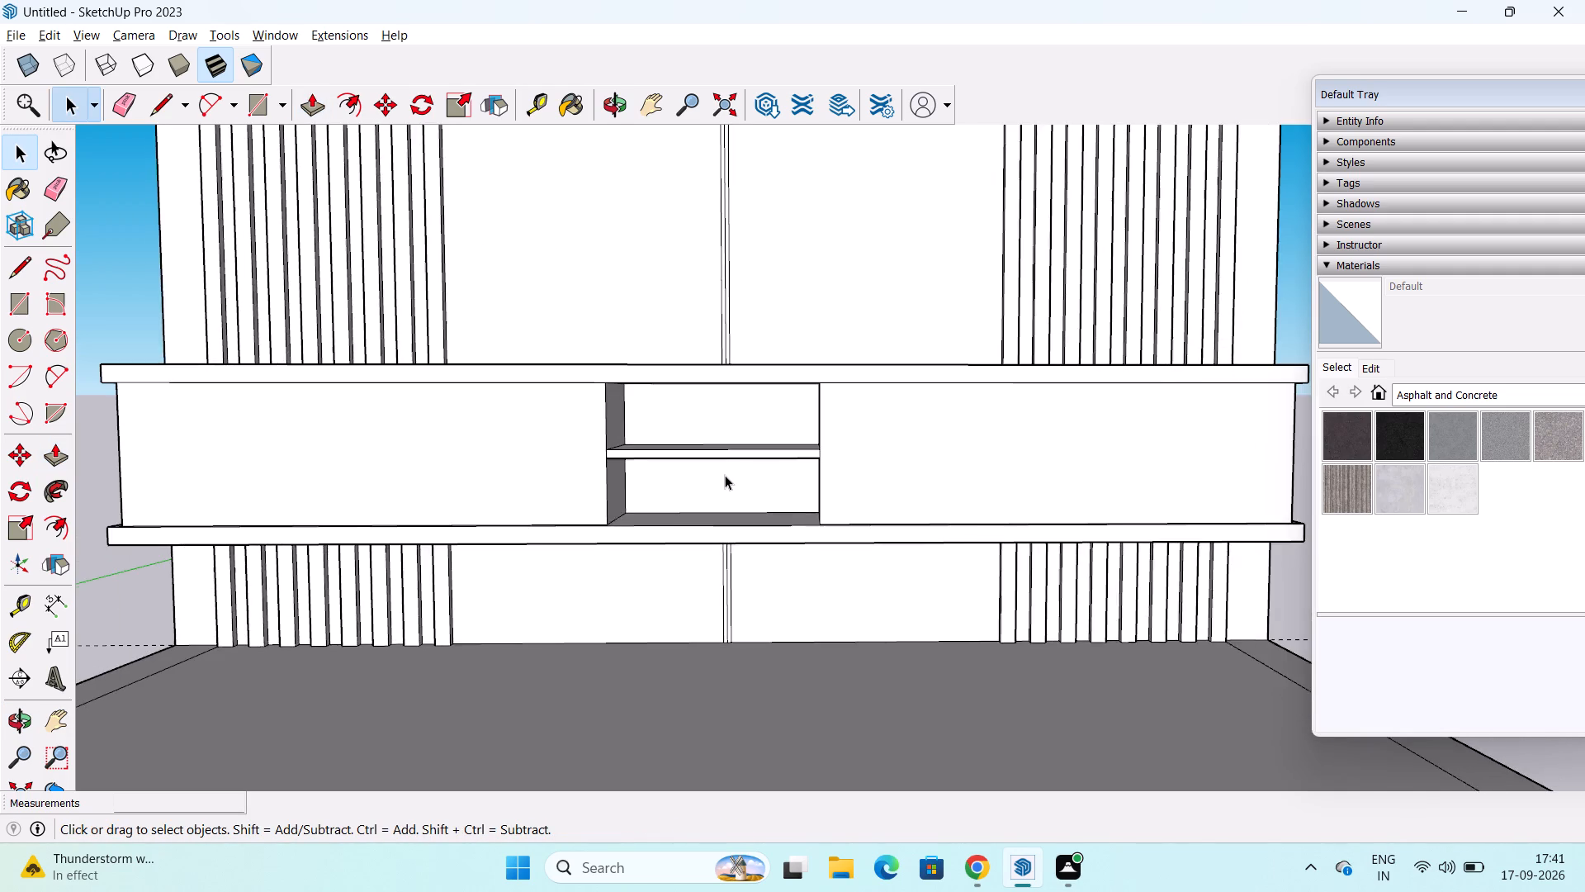
scroll(725, 475, down, 8)
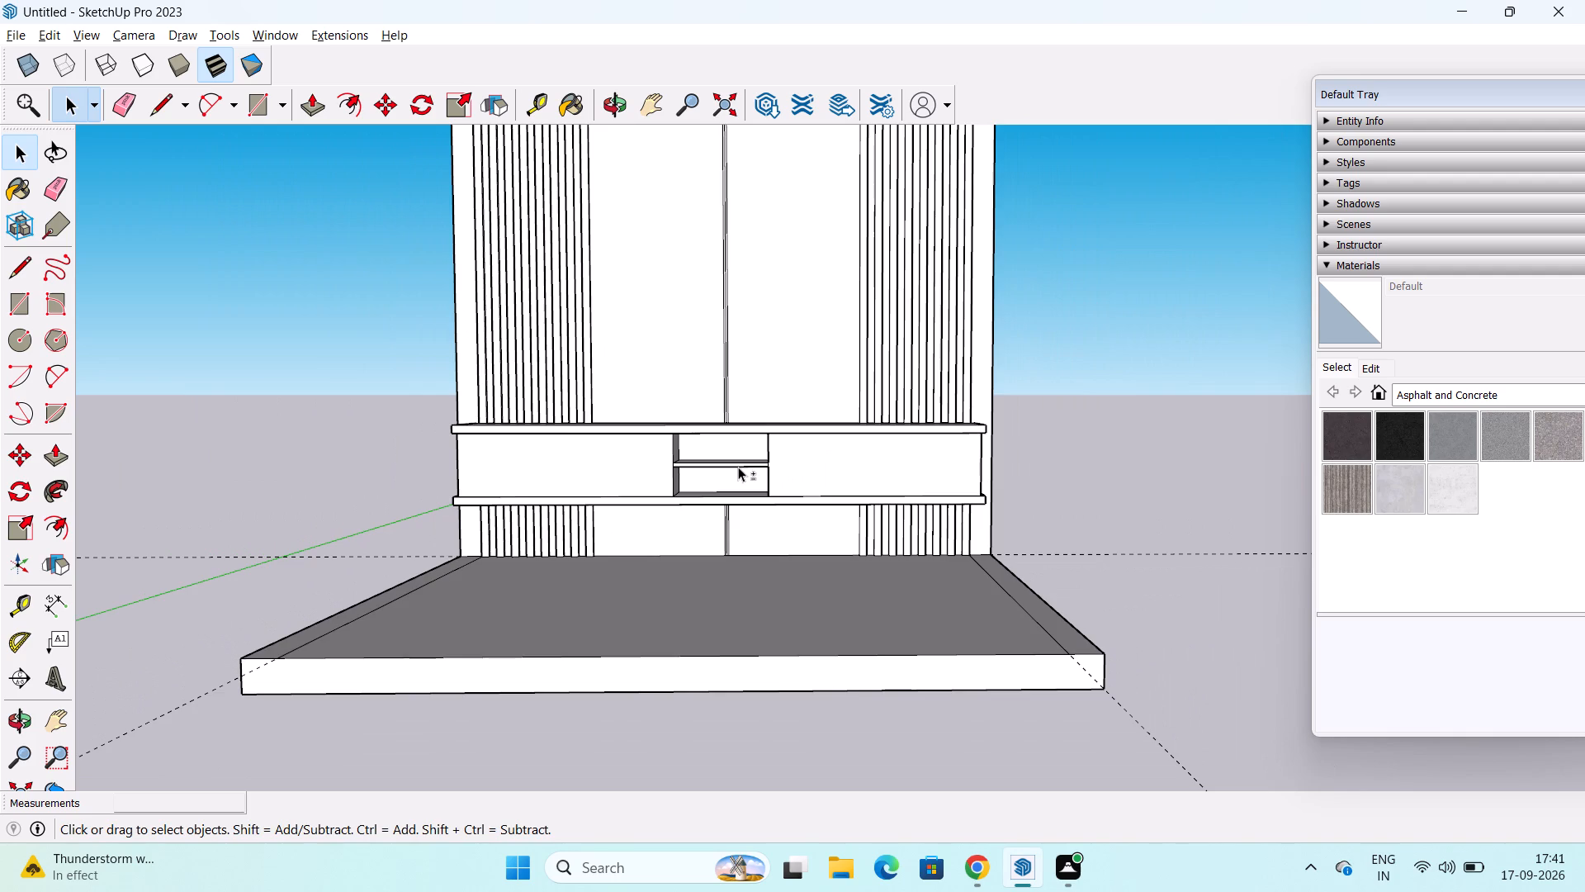
shift+middle_drag(738, 467, 674, 600)
scroll(720, 458, up, 4)
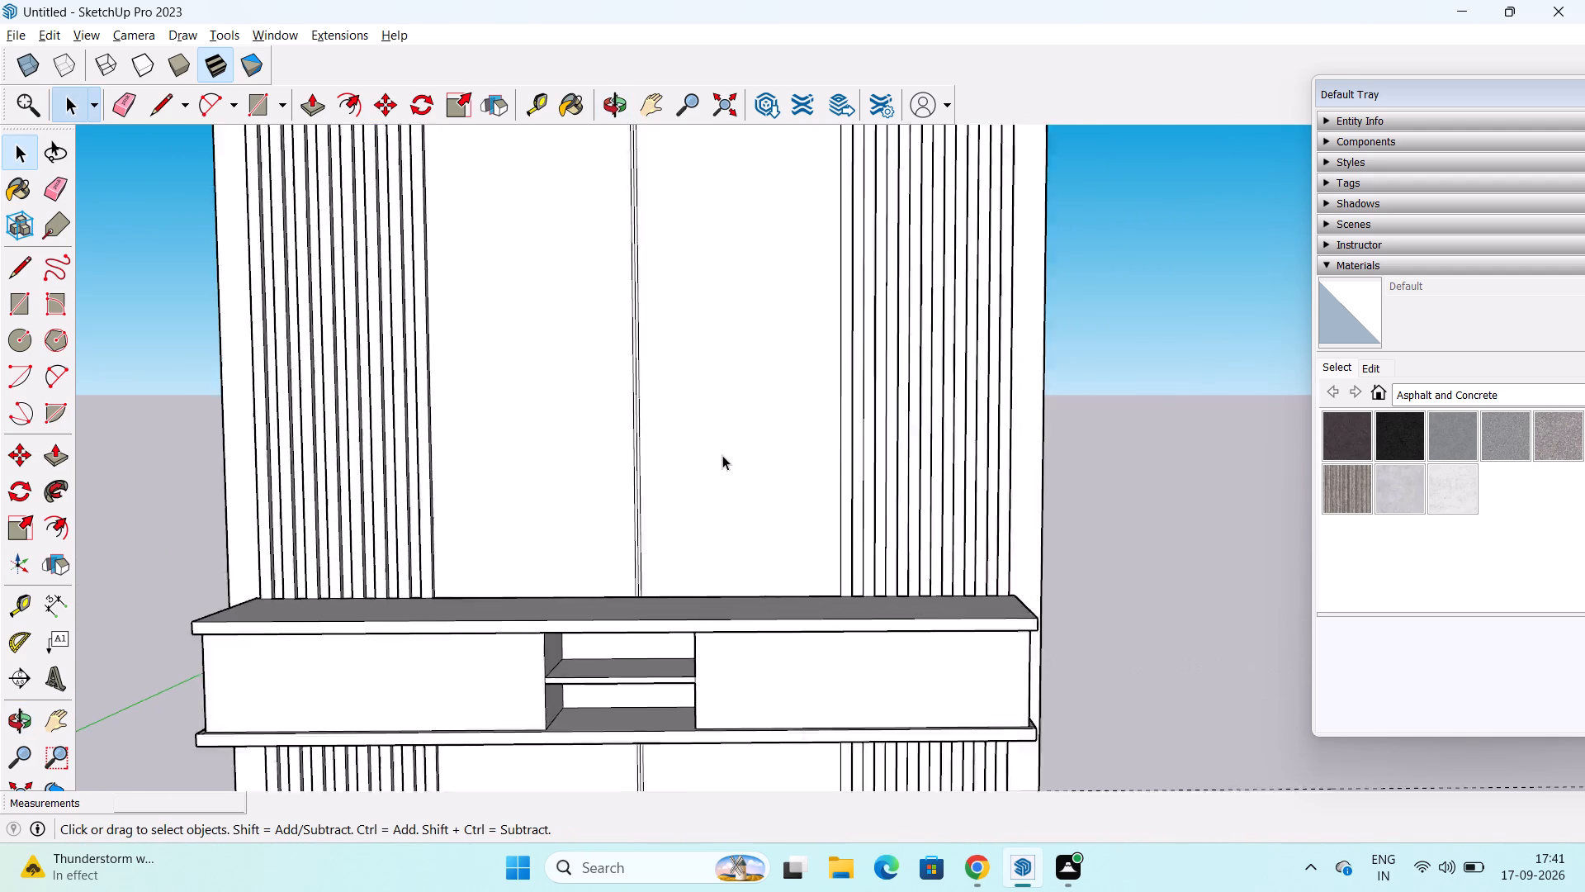
scroll(722, 455, up, 3)
click(604, 426)
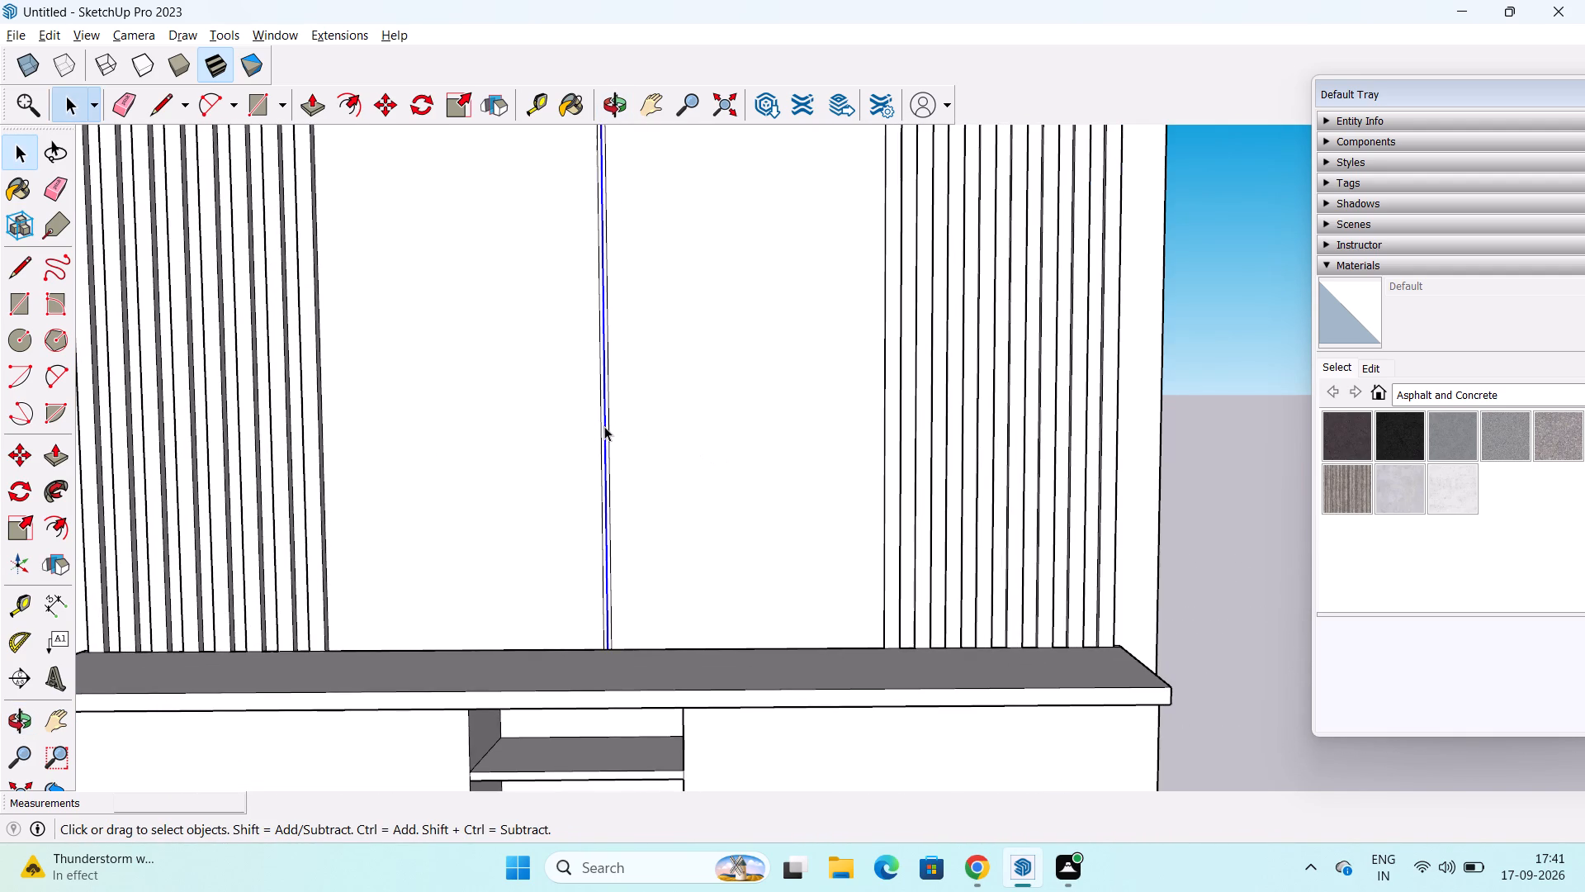
key(Delete)
scroll(614, 393, down, 5)
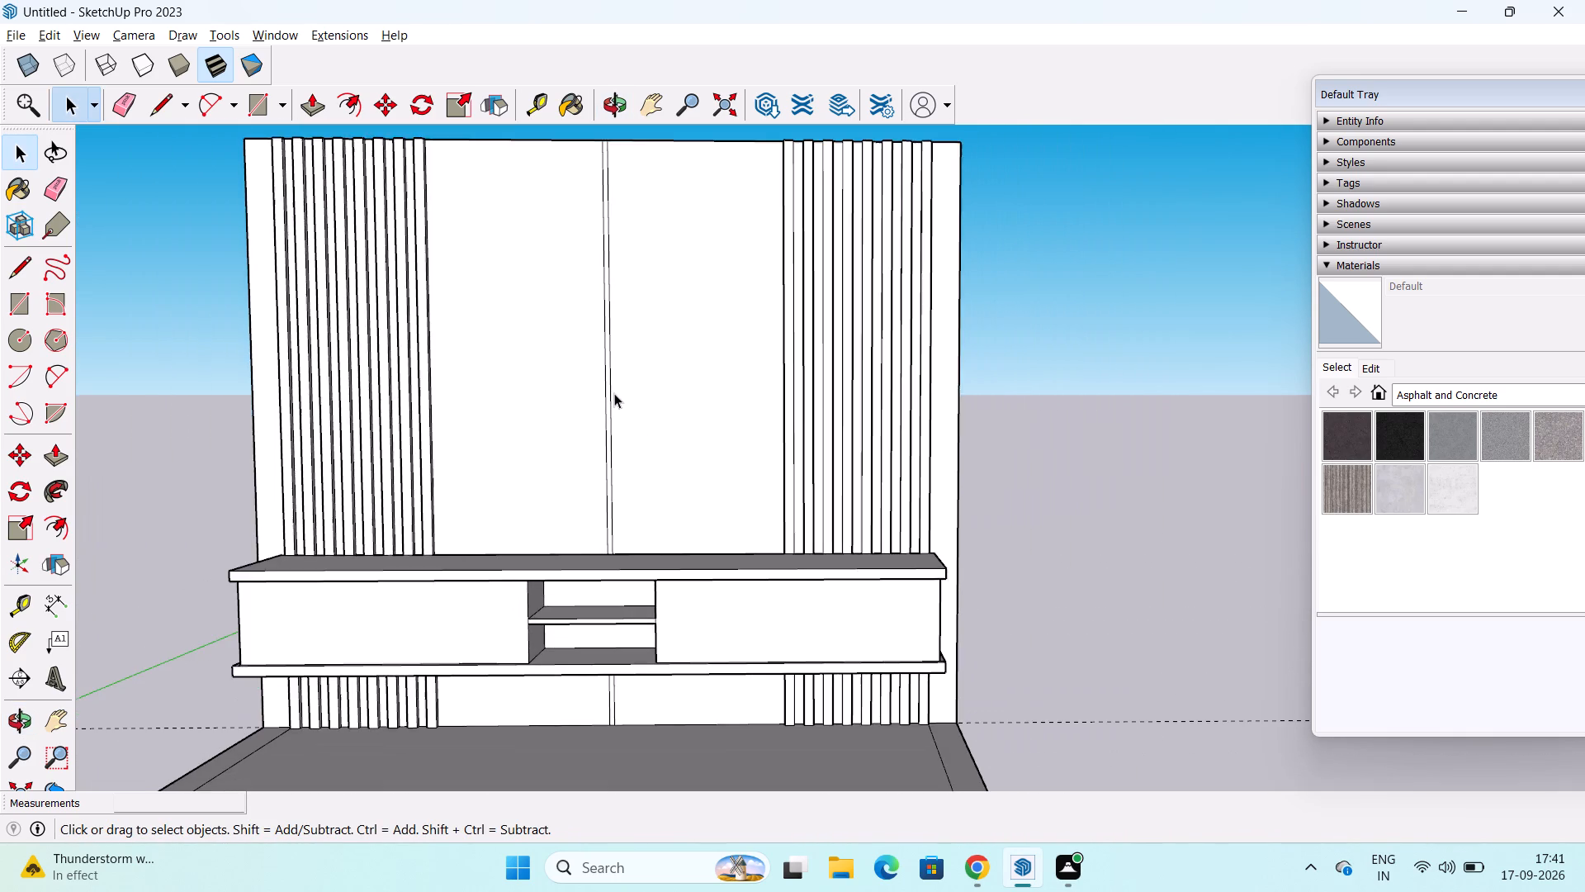
Undo the deletion of the middle vertical line at the centre of the back wall.
scroll(614, 393, down, 2)
middle_drag(614, 393, 625, 462)
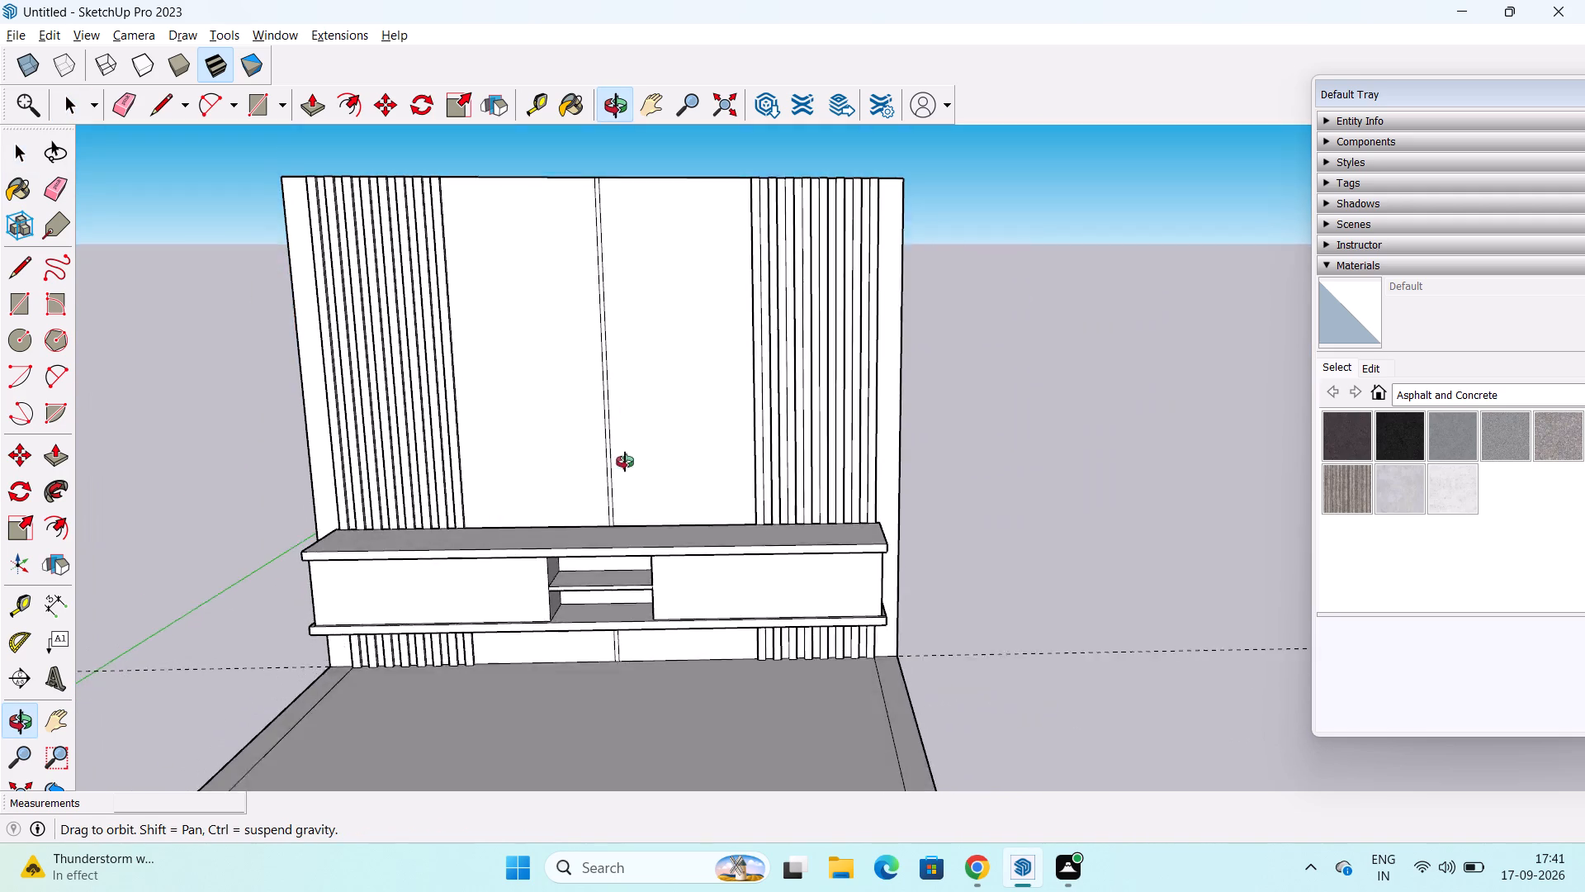
middle_drag(625, 462, 615, 492)
scroll(627, 199, up, 2)
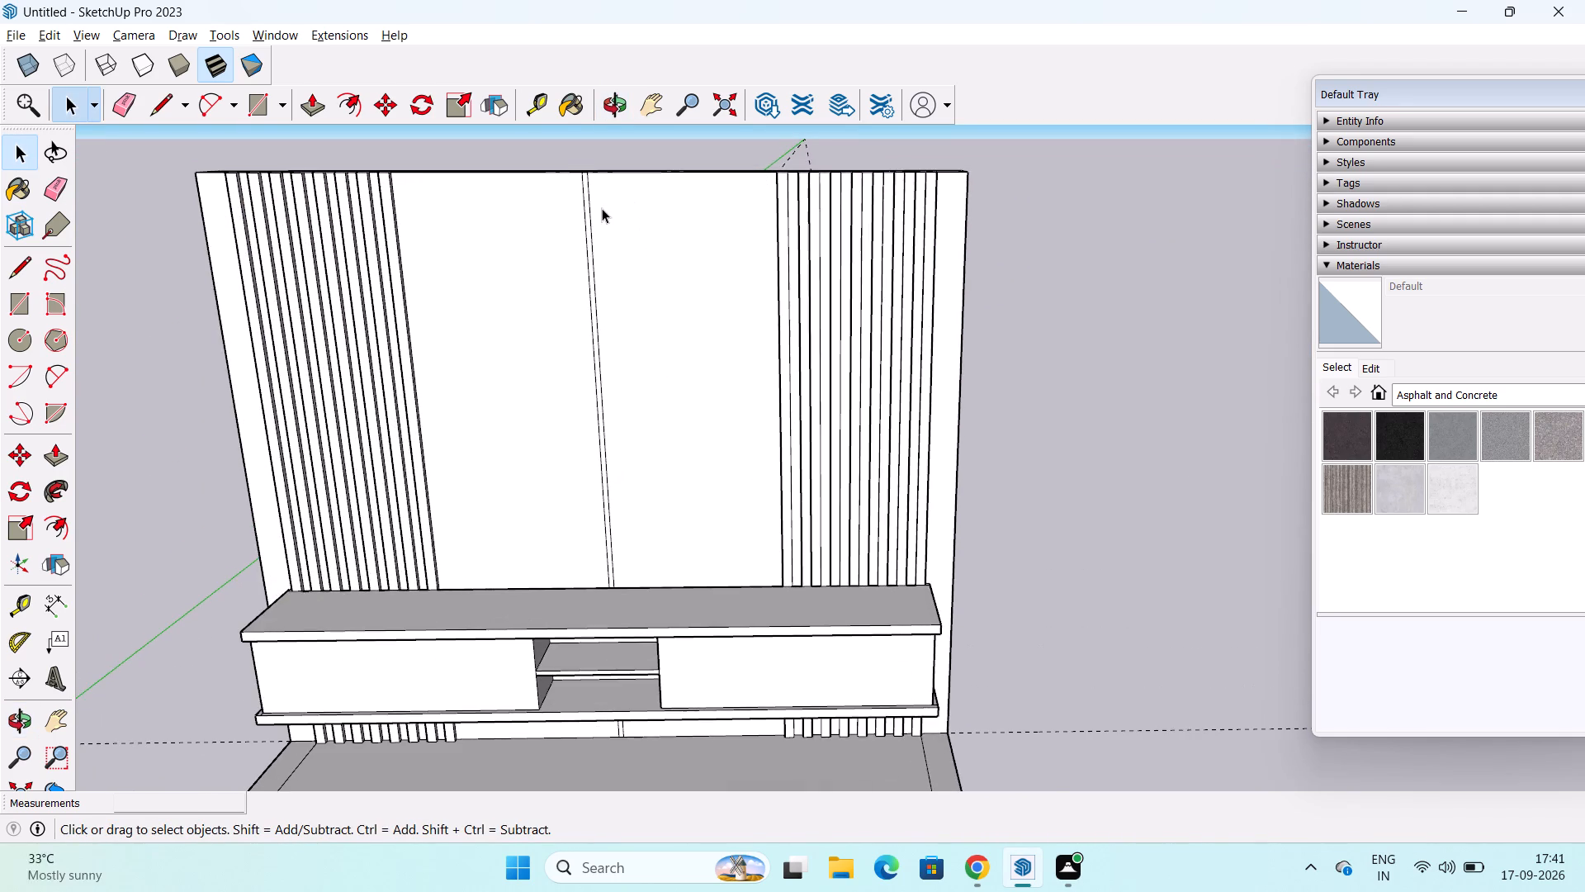
scroll(595, 213, up, 8)
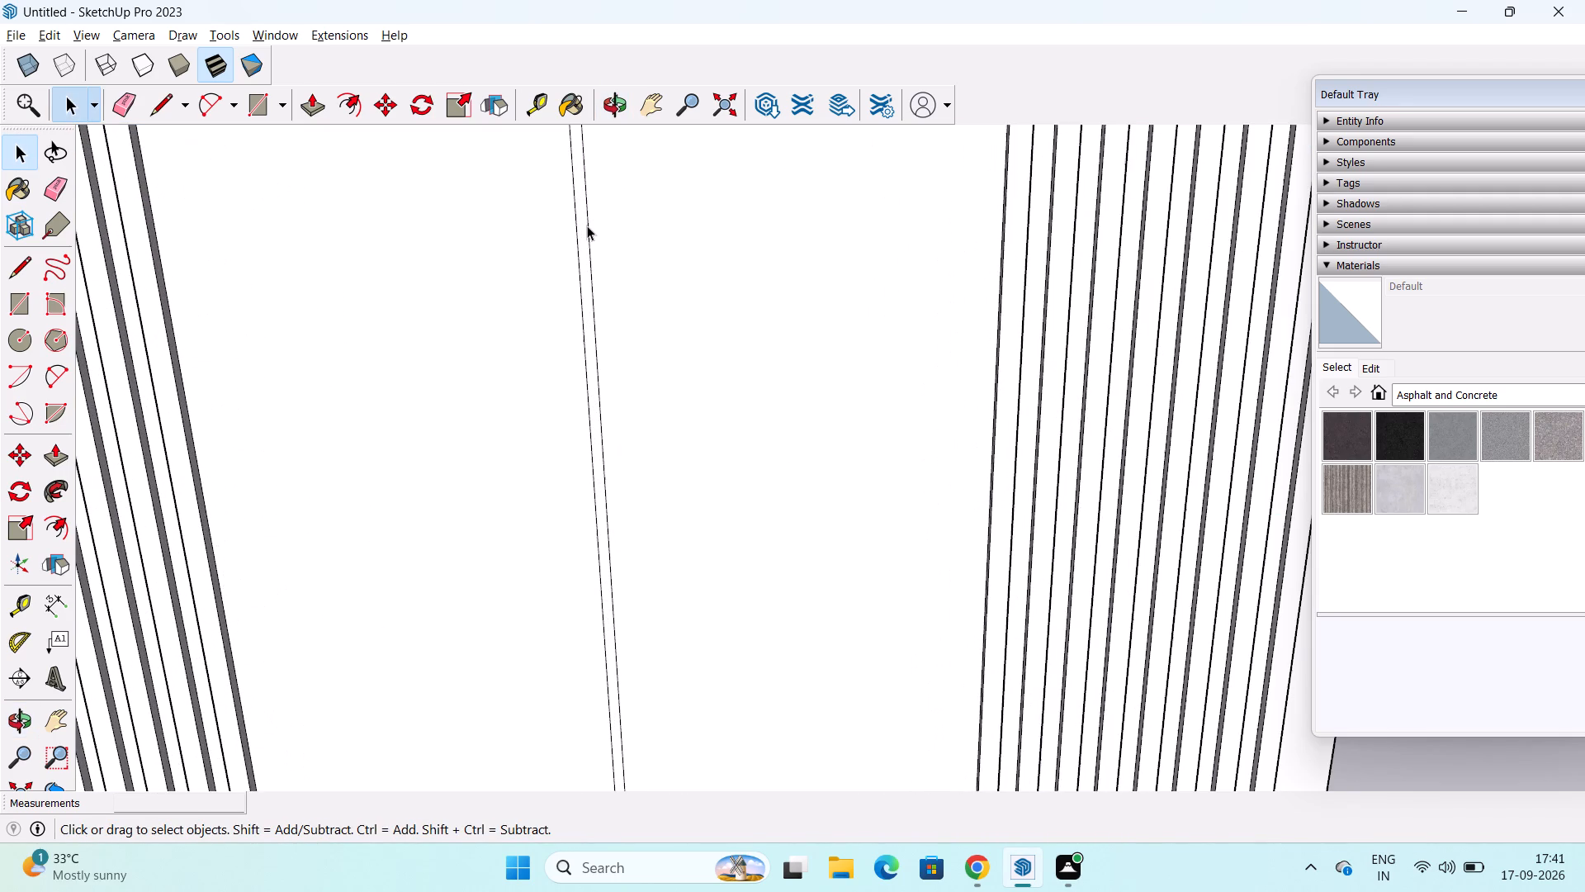
shift+middle_drag(641, 181, 624, 320)
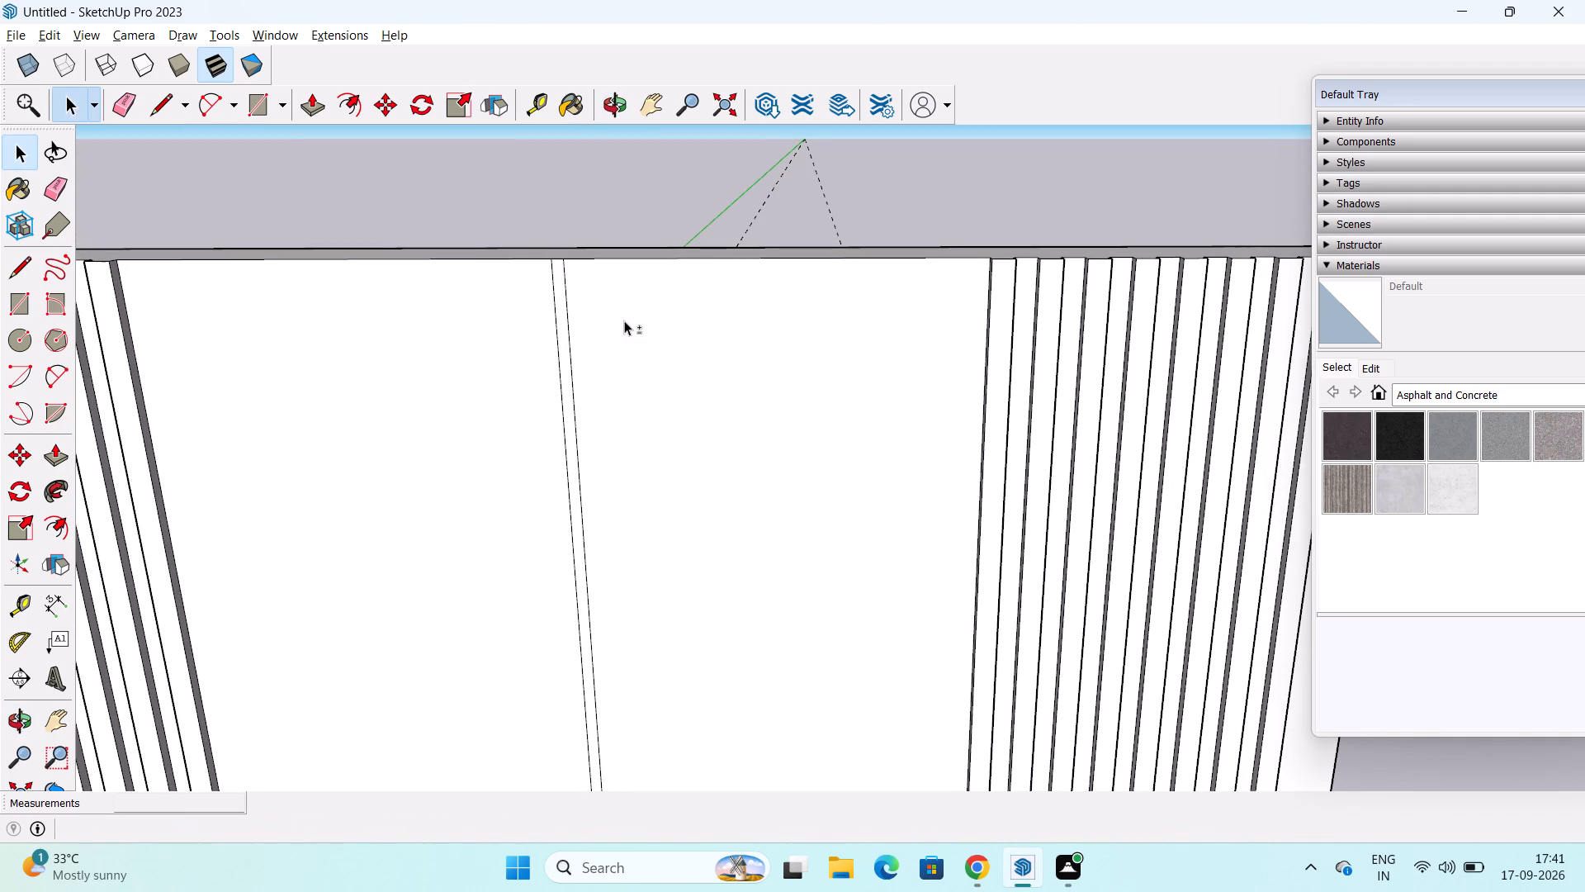
key(ctrl+z)
Copy the middle vertical line of the back wall 0.2" to the right along the wall's top edge.
scroll(584, 262, up, 3)
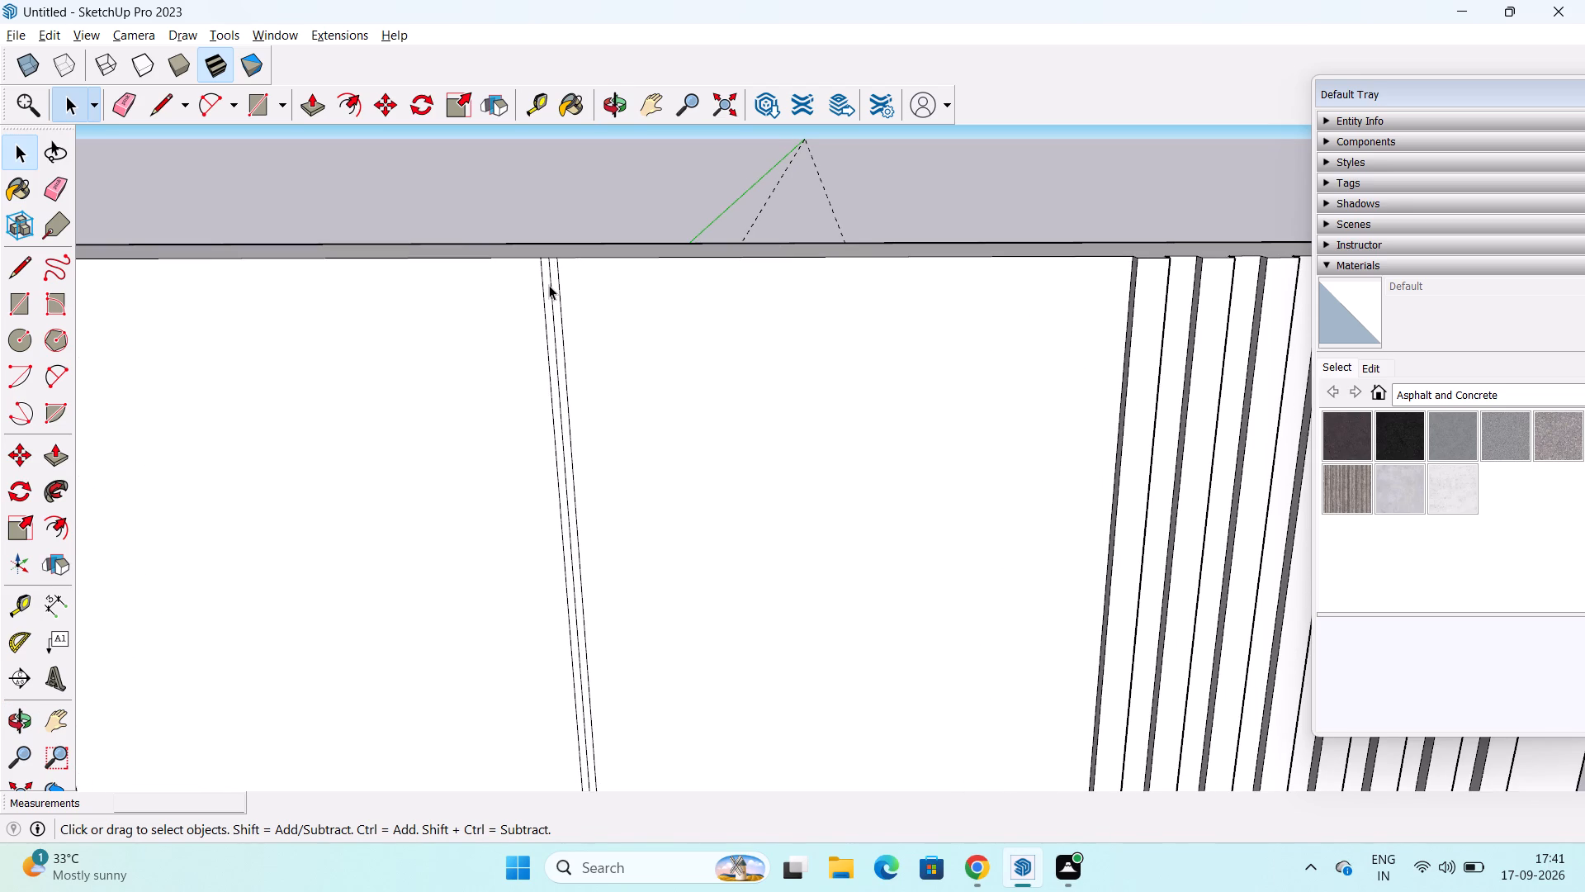
click(549, 285)
key(m)
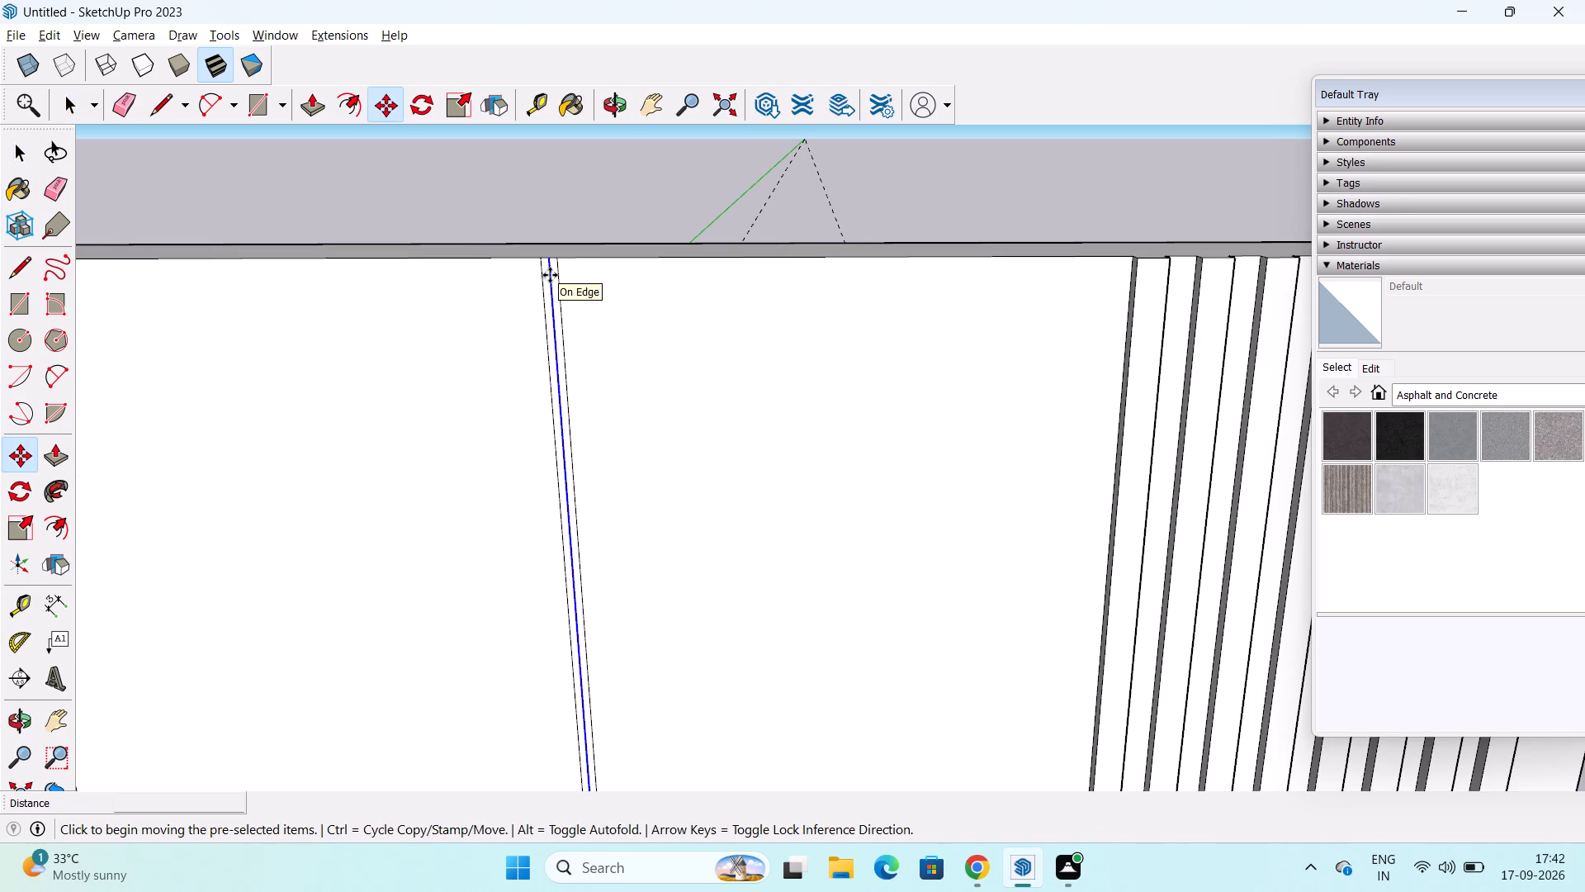
scroll(550, 275, up, 6)
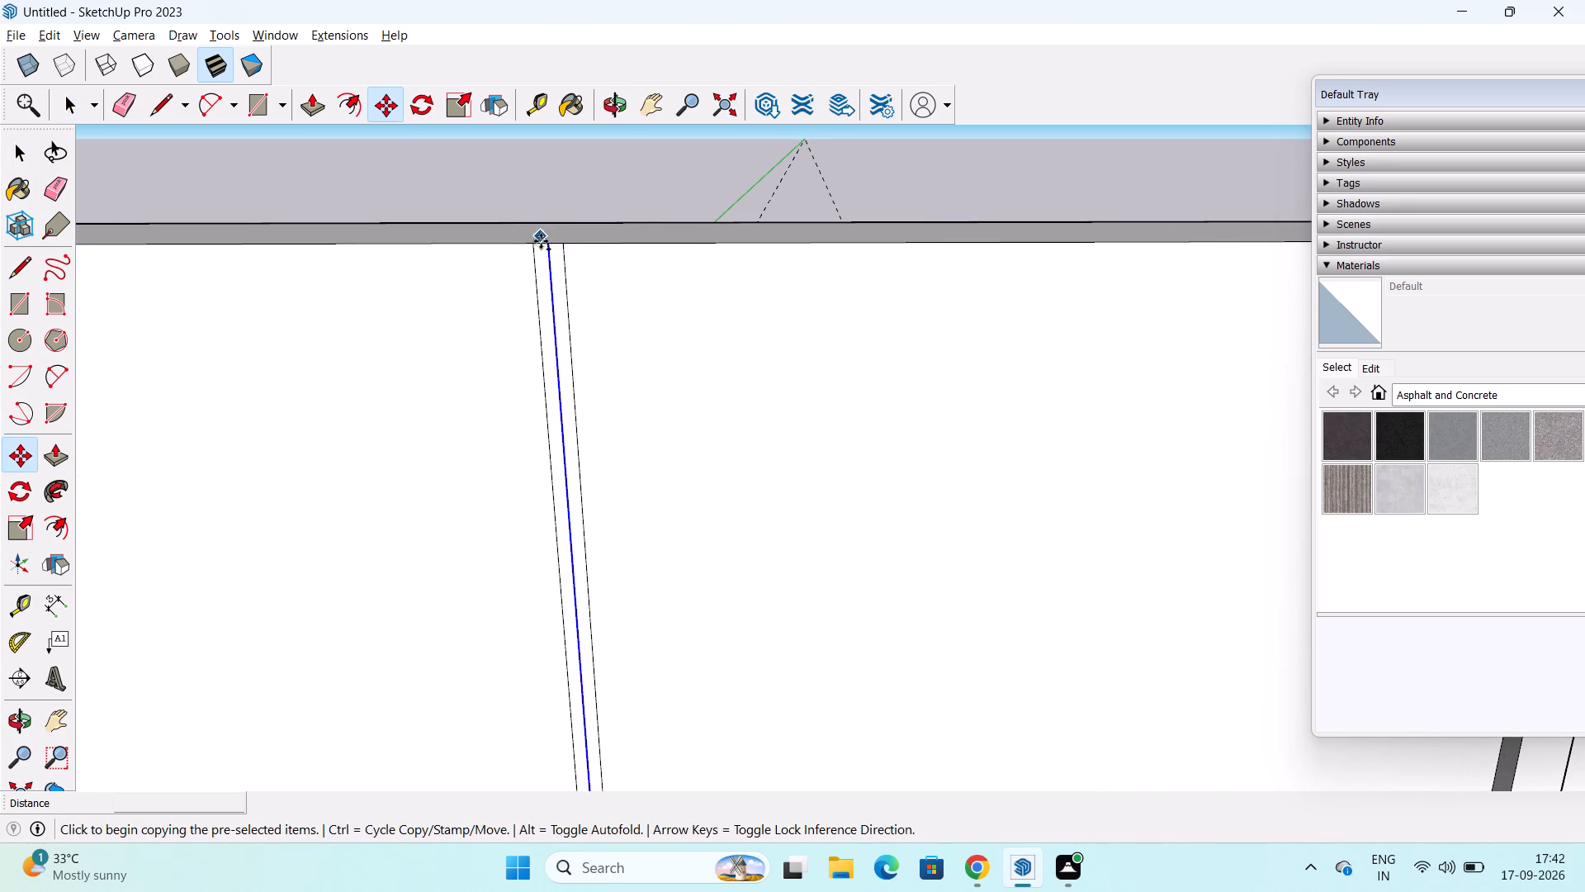
scroll(542, 249, up, 5)
click(554, 240)
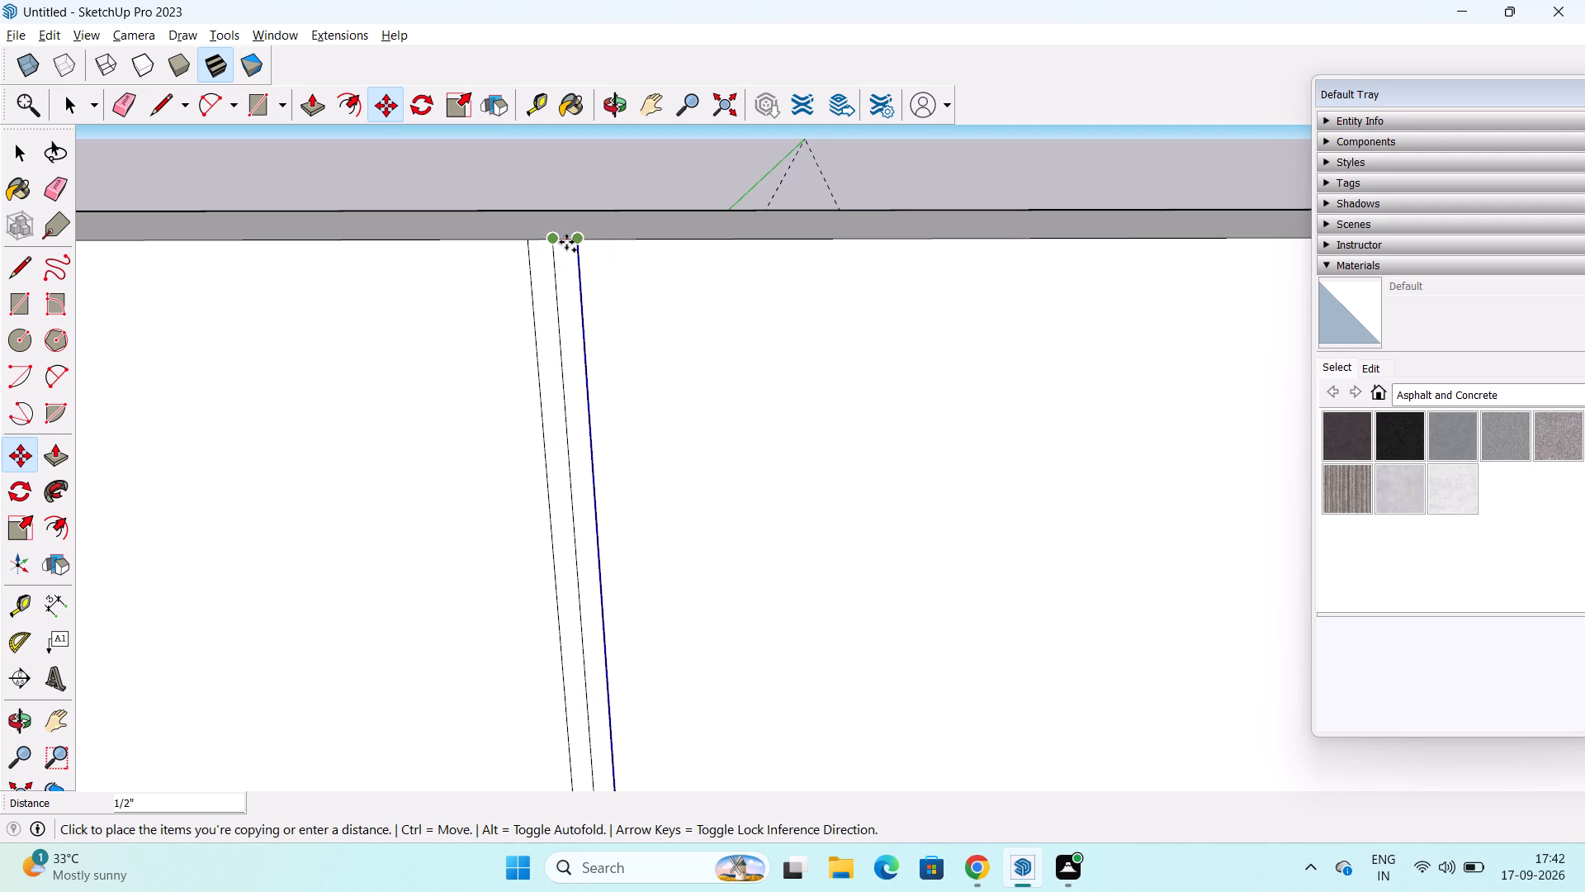
scroll(566, 242, up, 2)
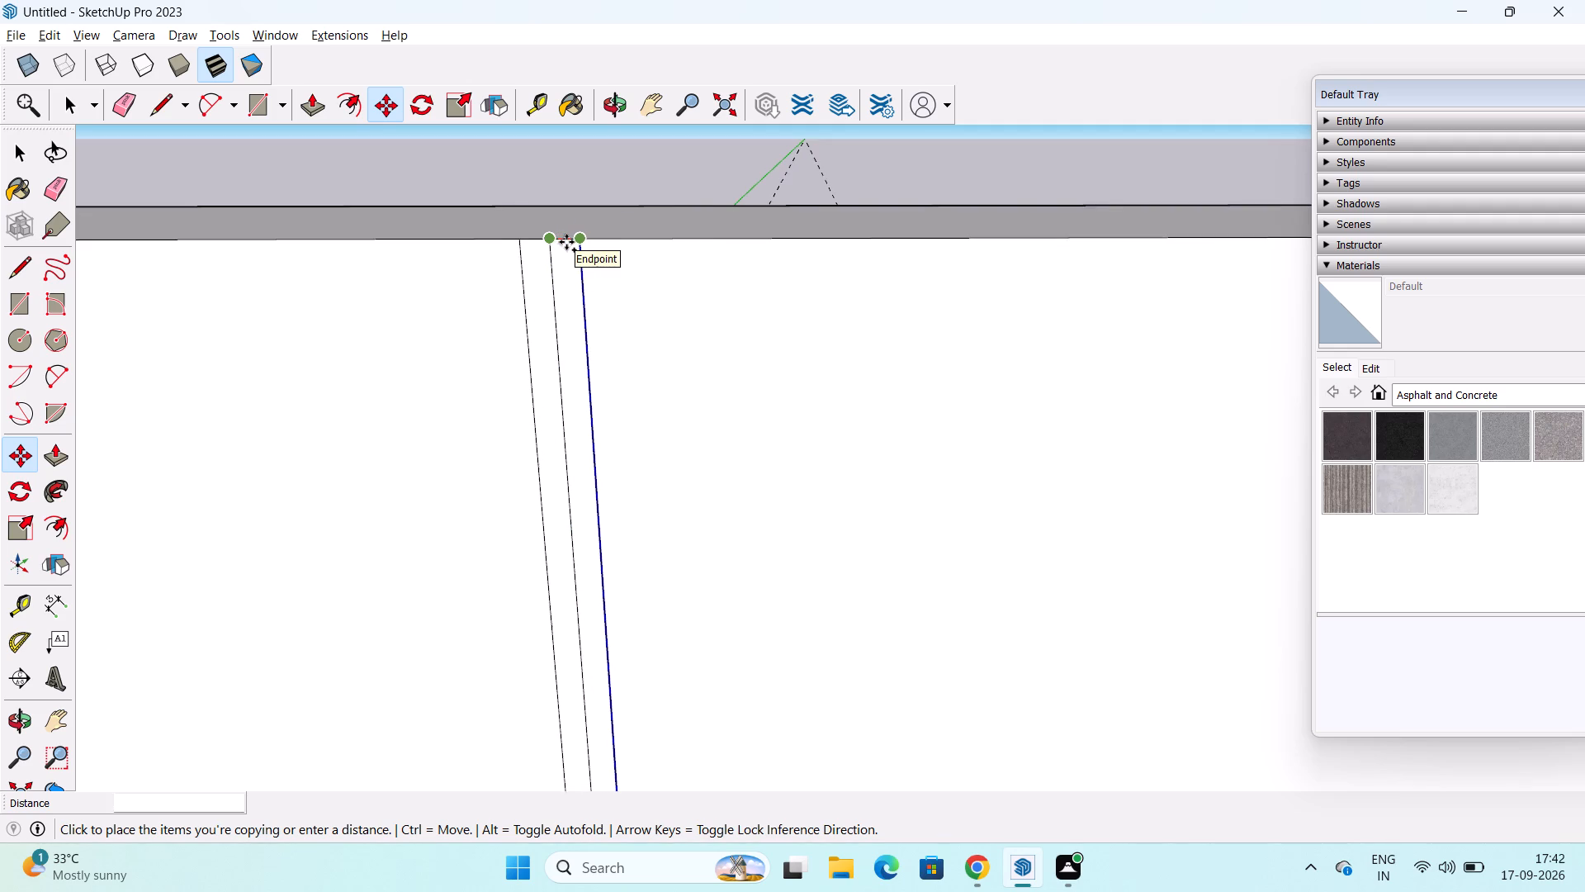
scroll(566, 242, up, 1)
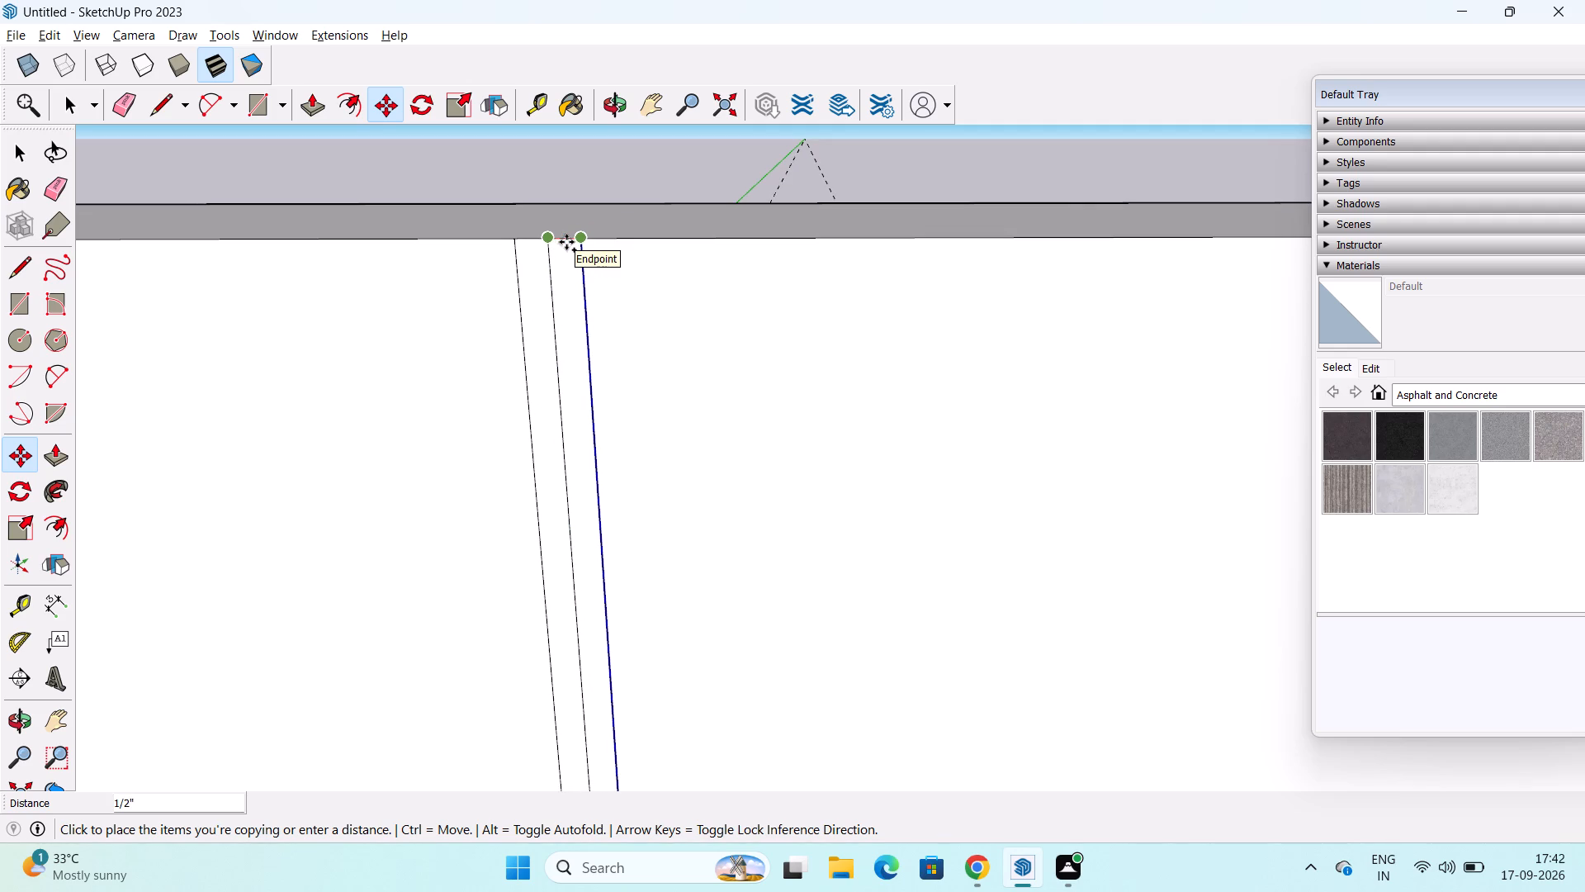
text(0.2")
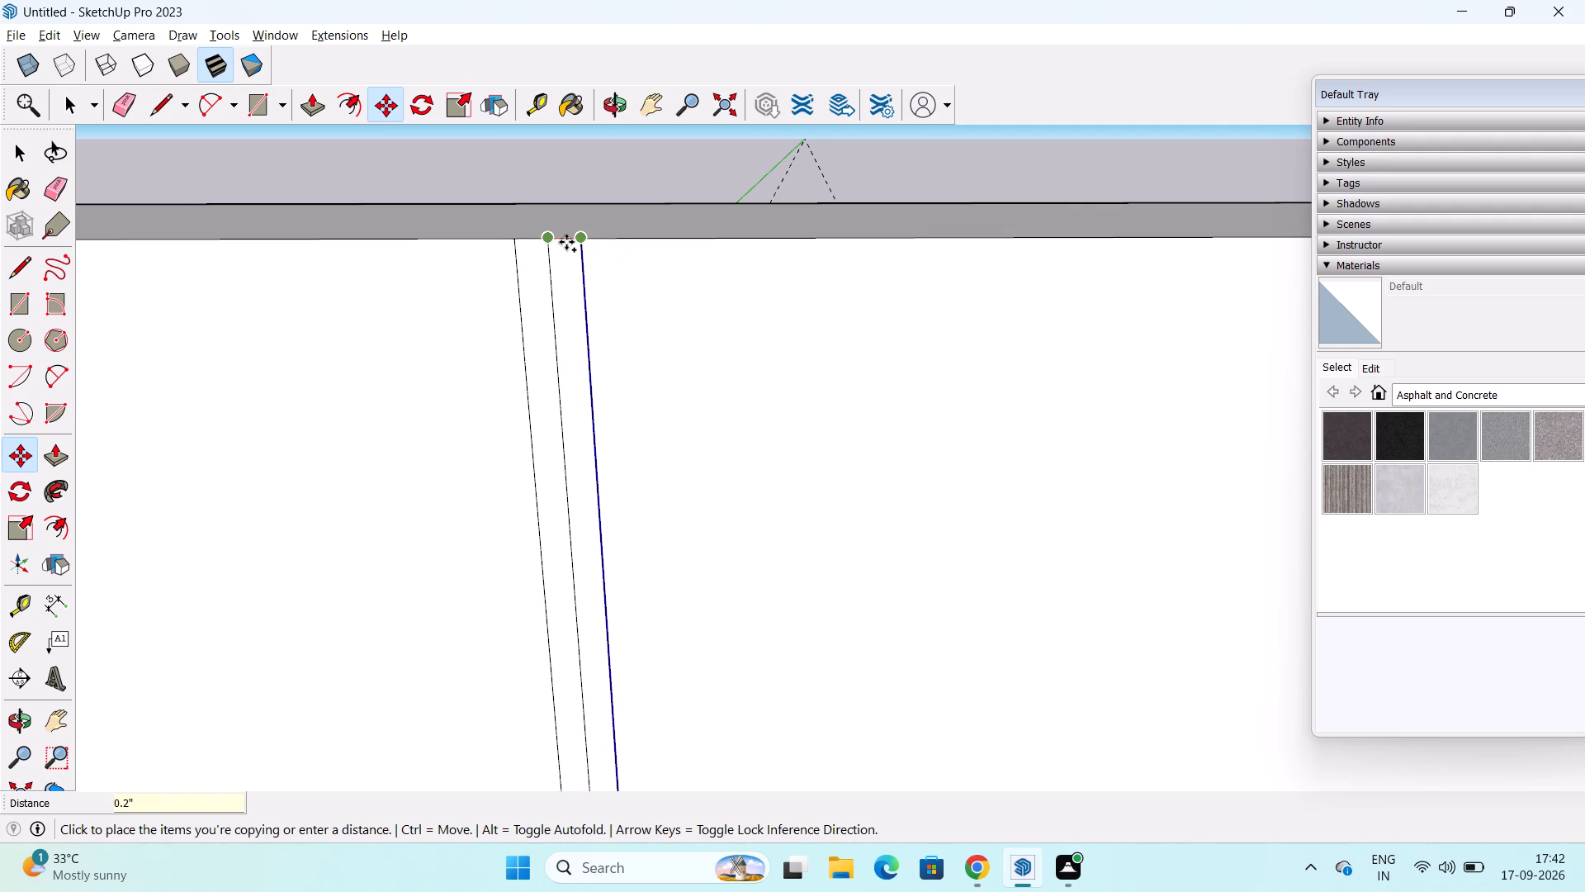
key(Return)
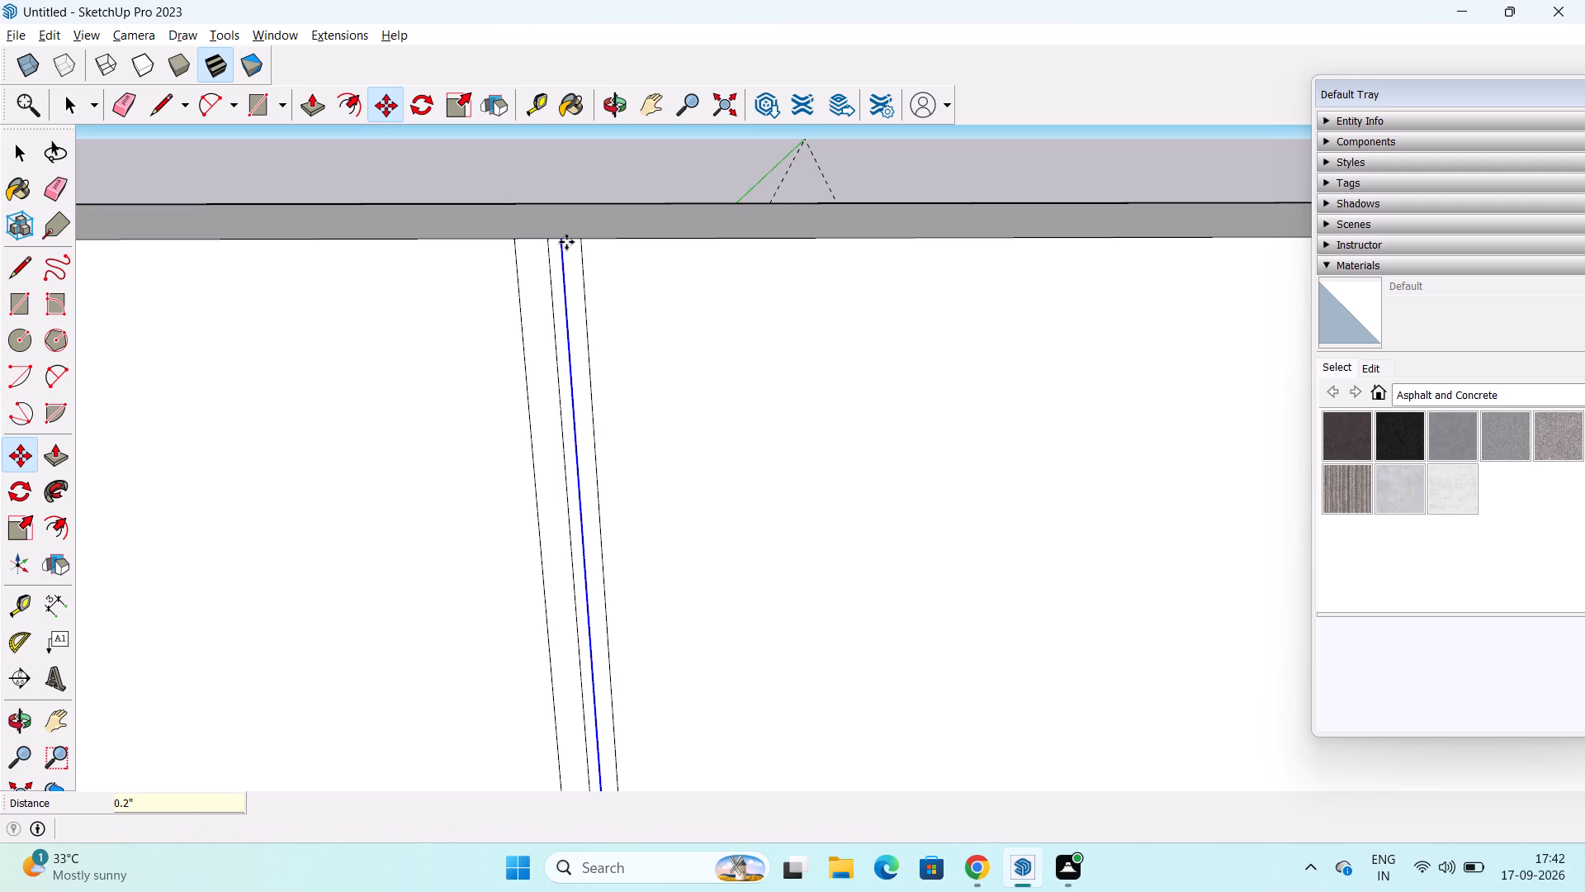
click(565, 243)
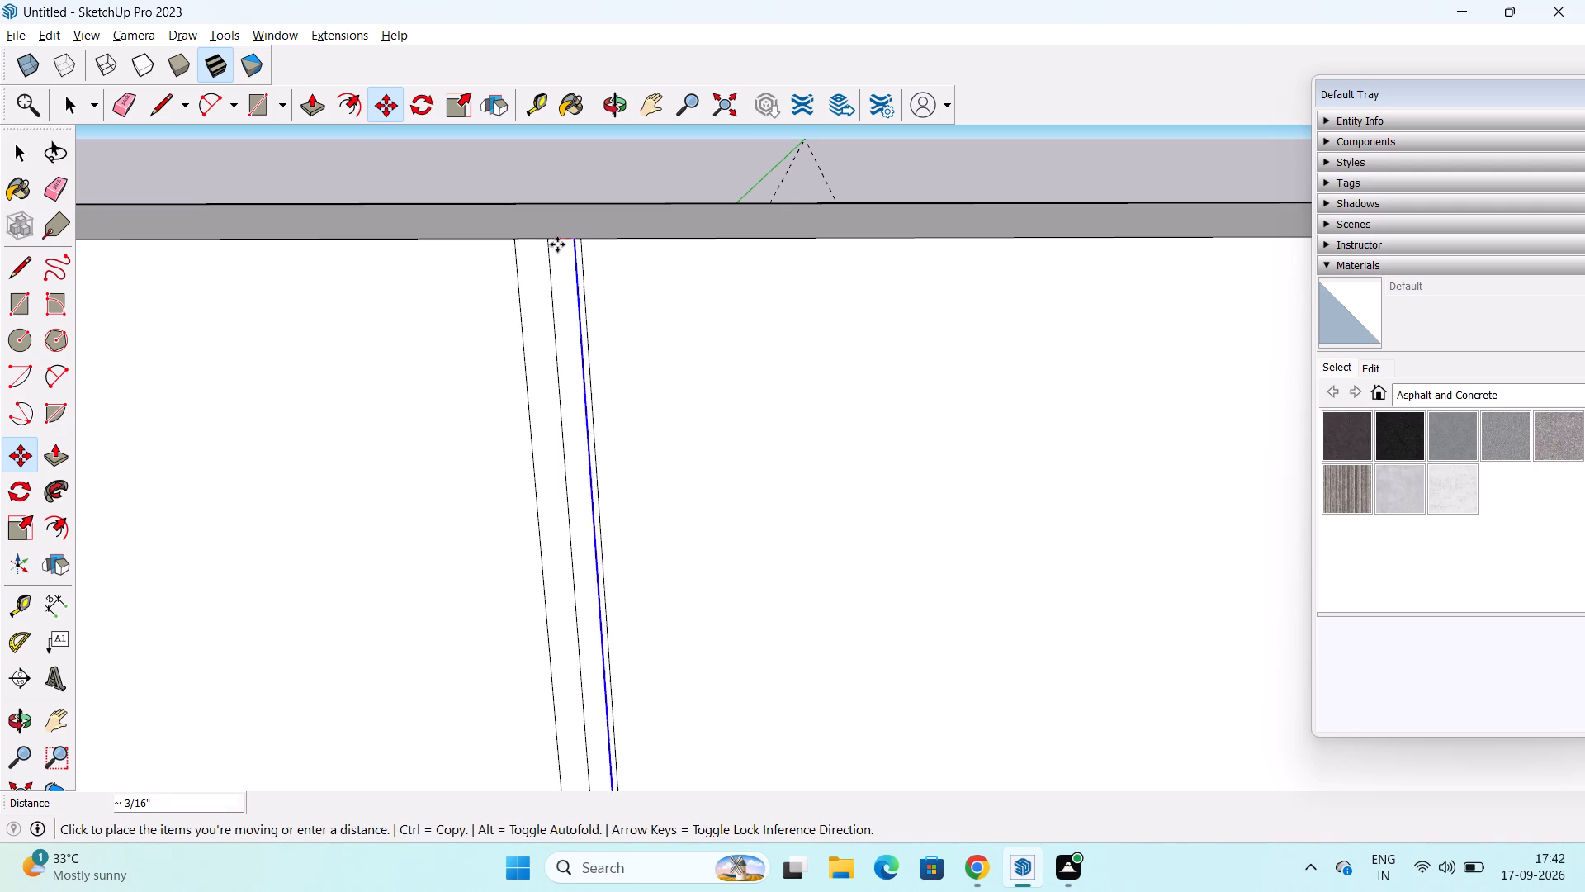
key(Escape)
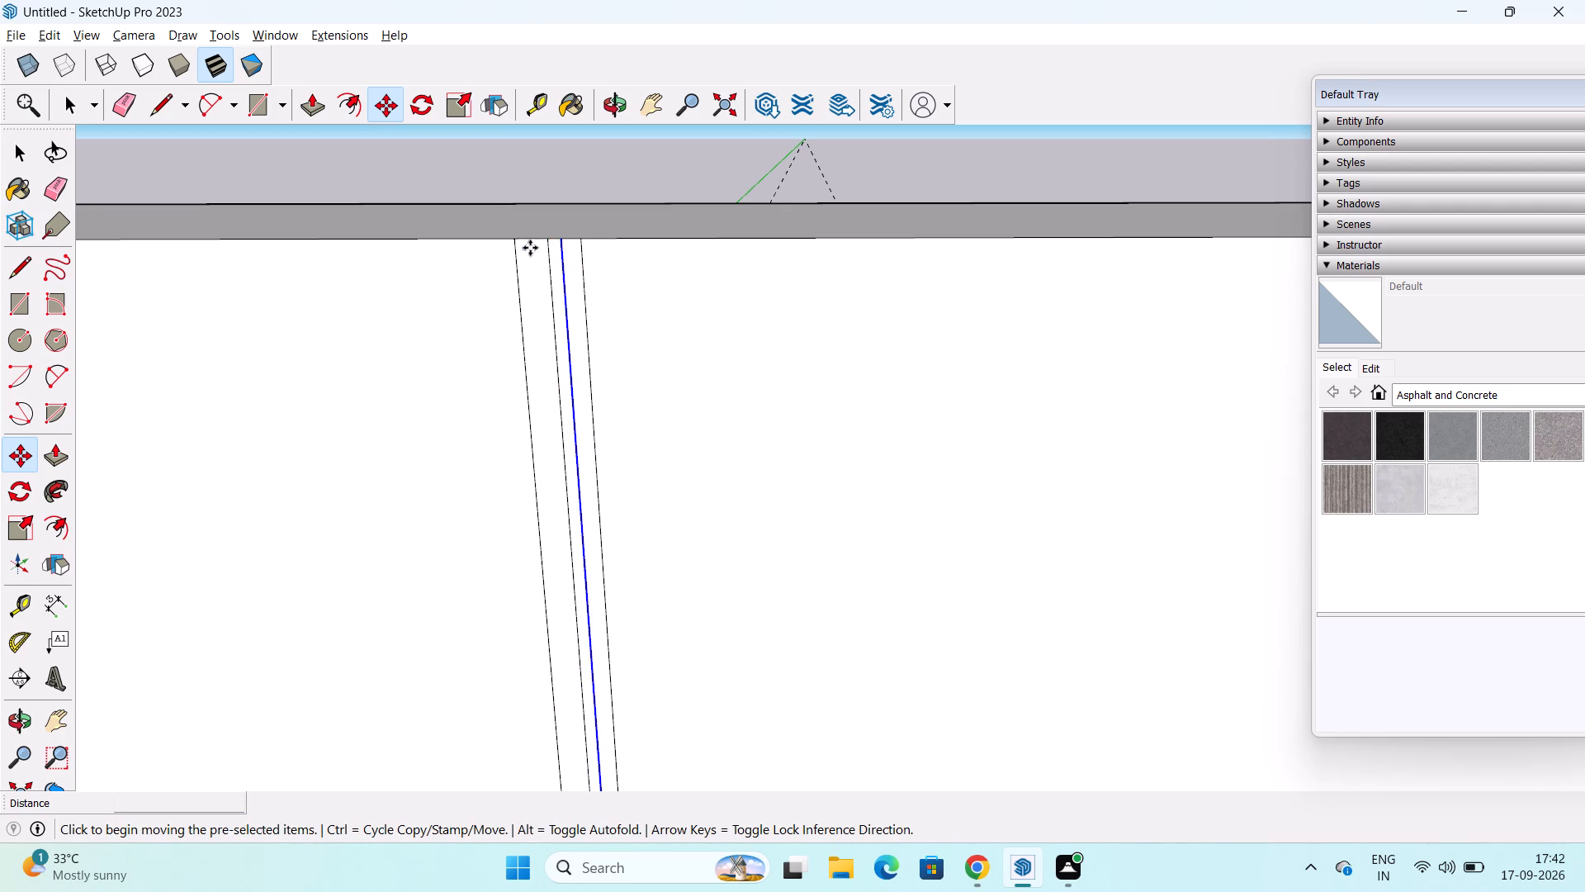
Copy the new vertical line 0.4" to the left, across the wall's middle line.
click(562, 239)
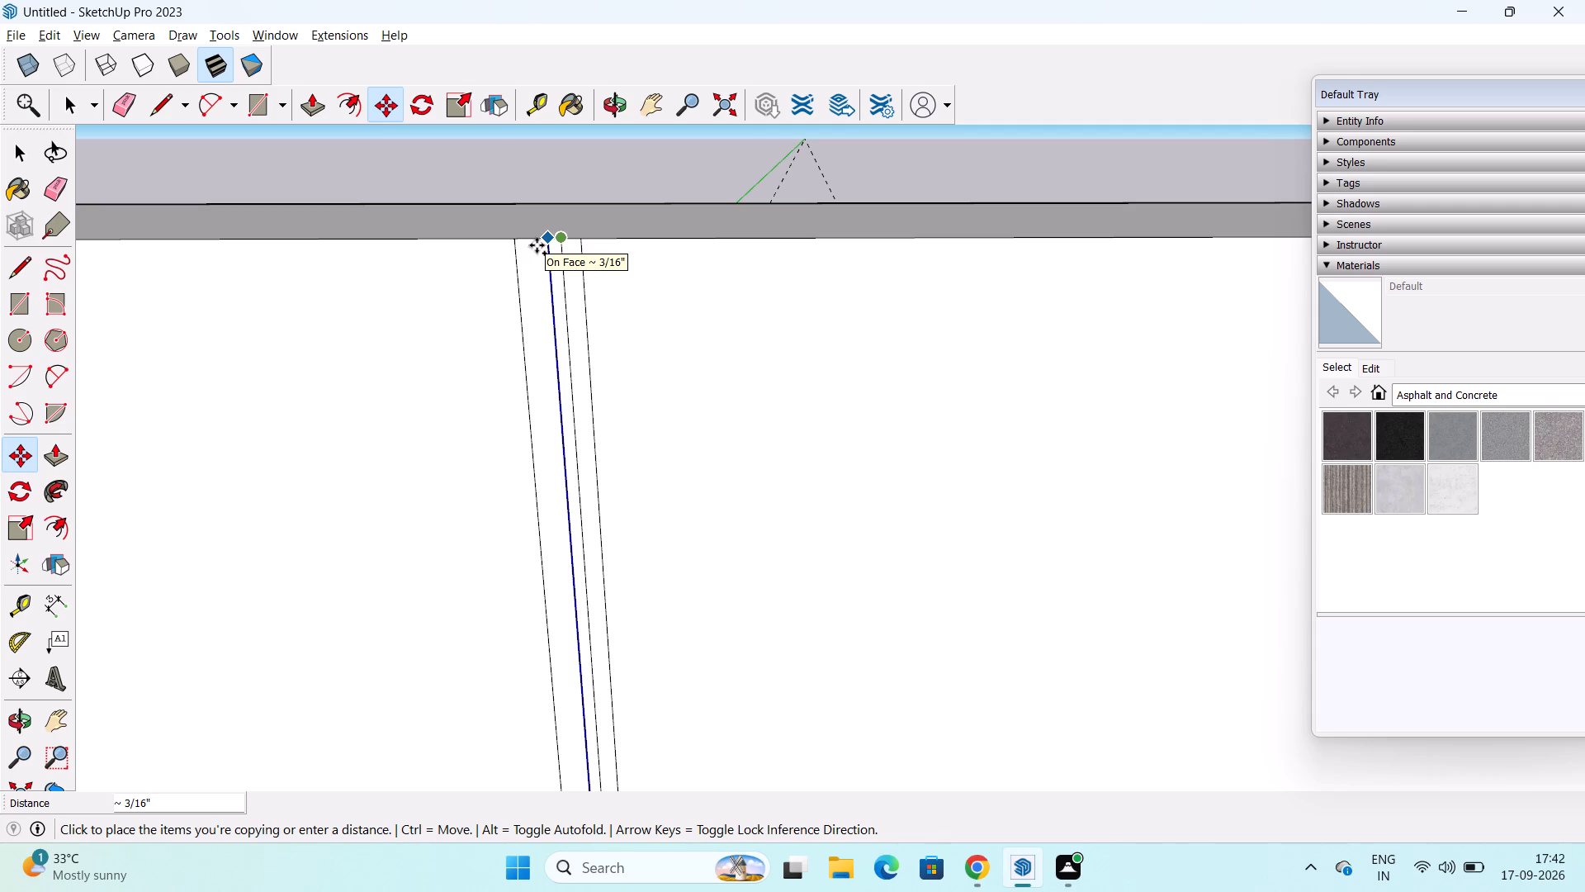
text(0.4")
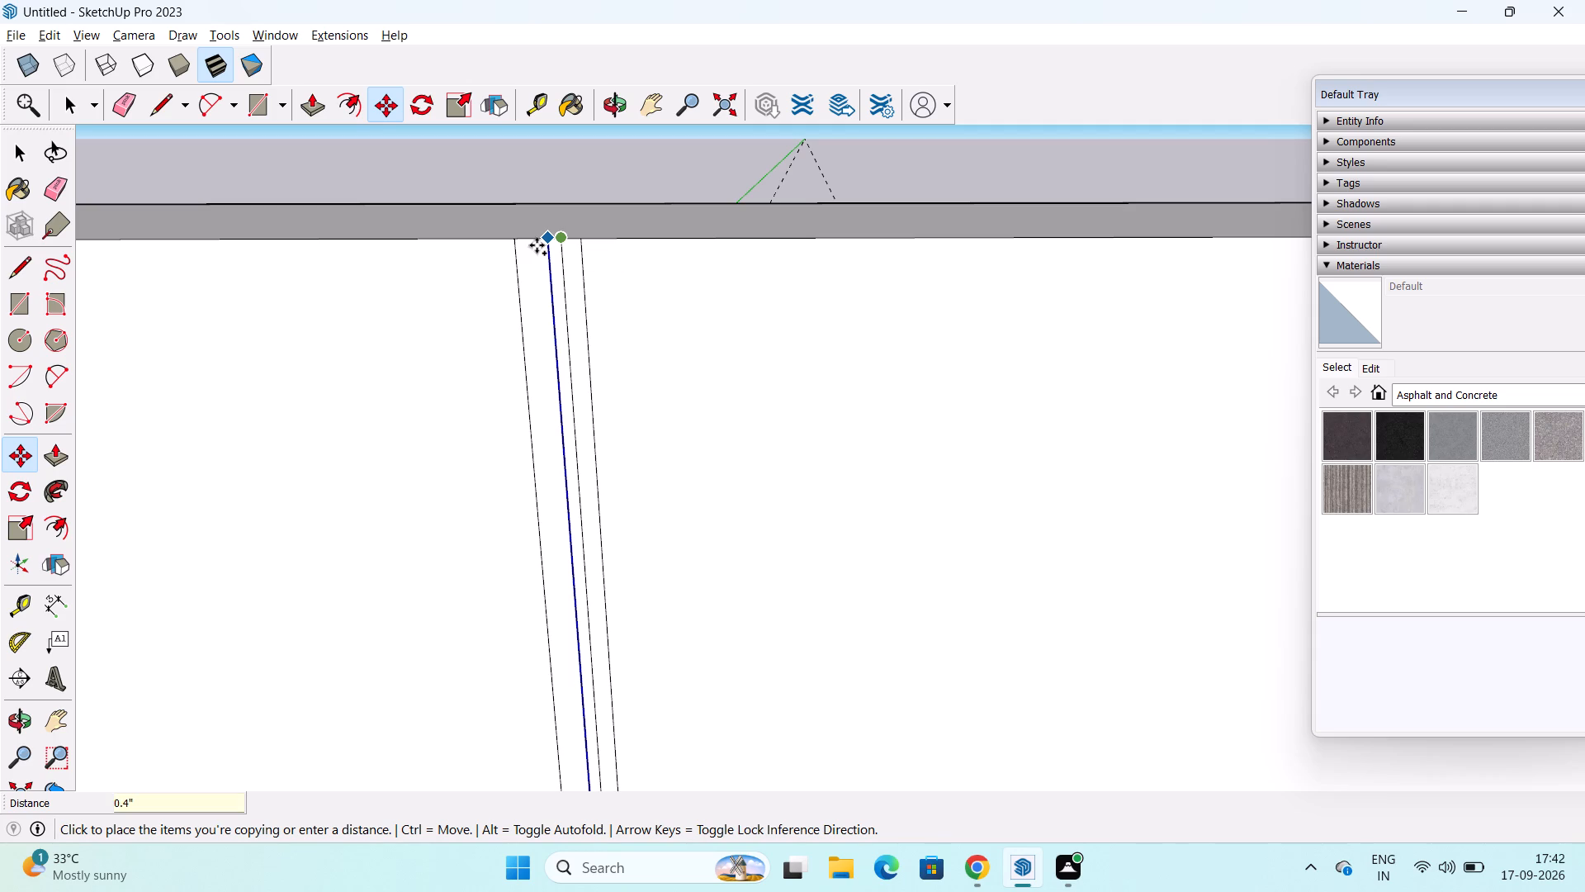
key(Return)
key(space)
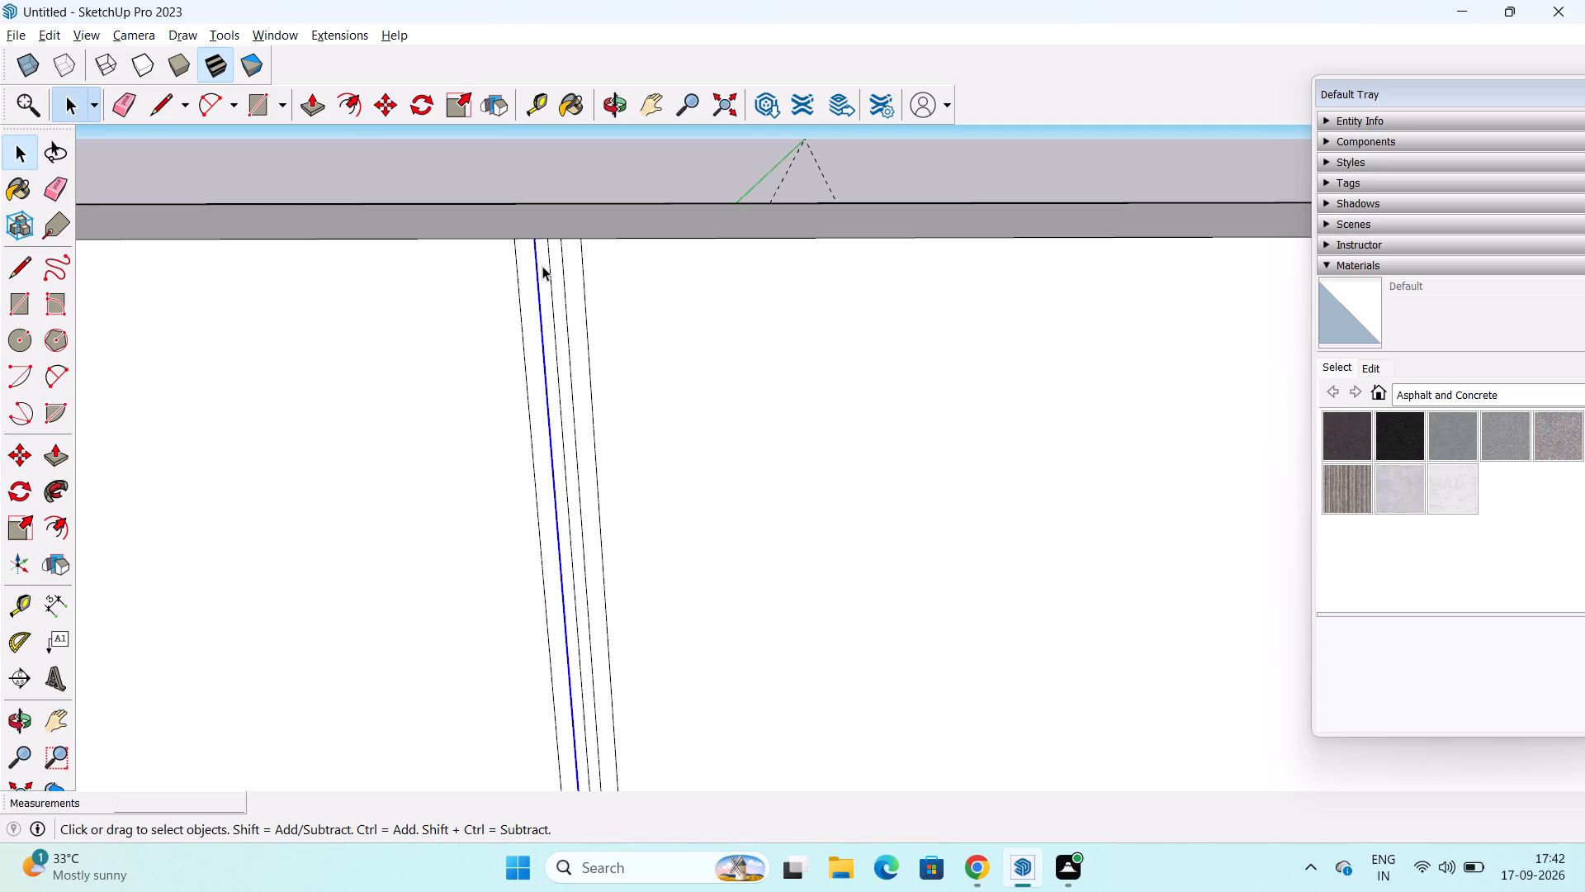
Delete the two outermost of the five closely spaced vertical lines at the centre of the back wall.
click(518, 303)
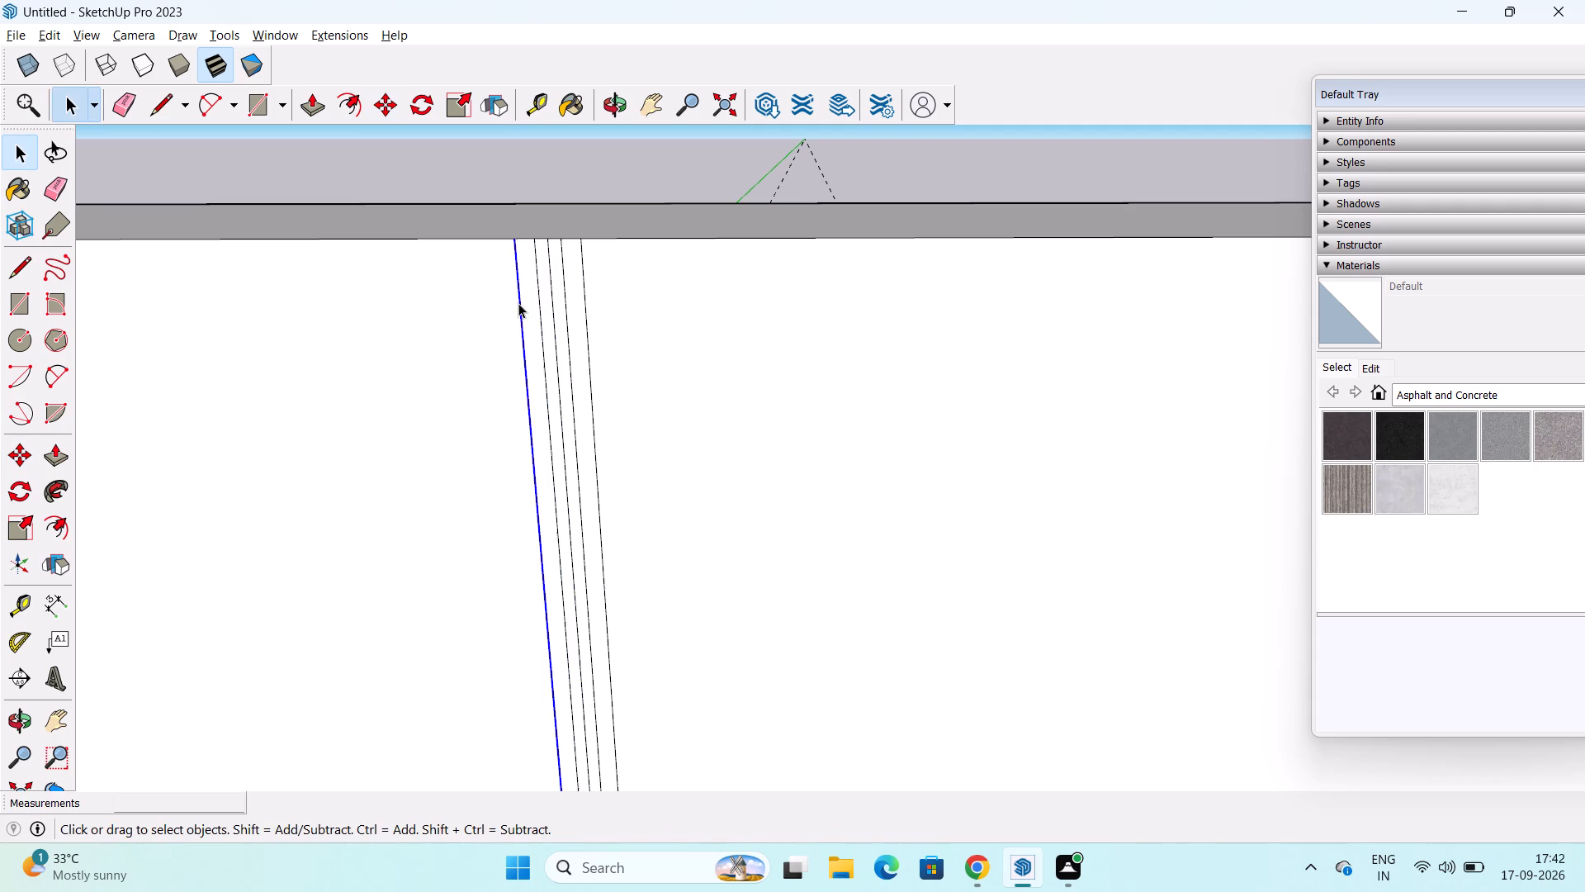
key(Delete)
click(586, 301)
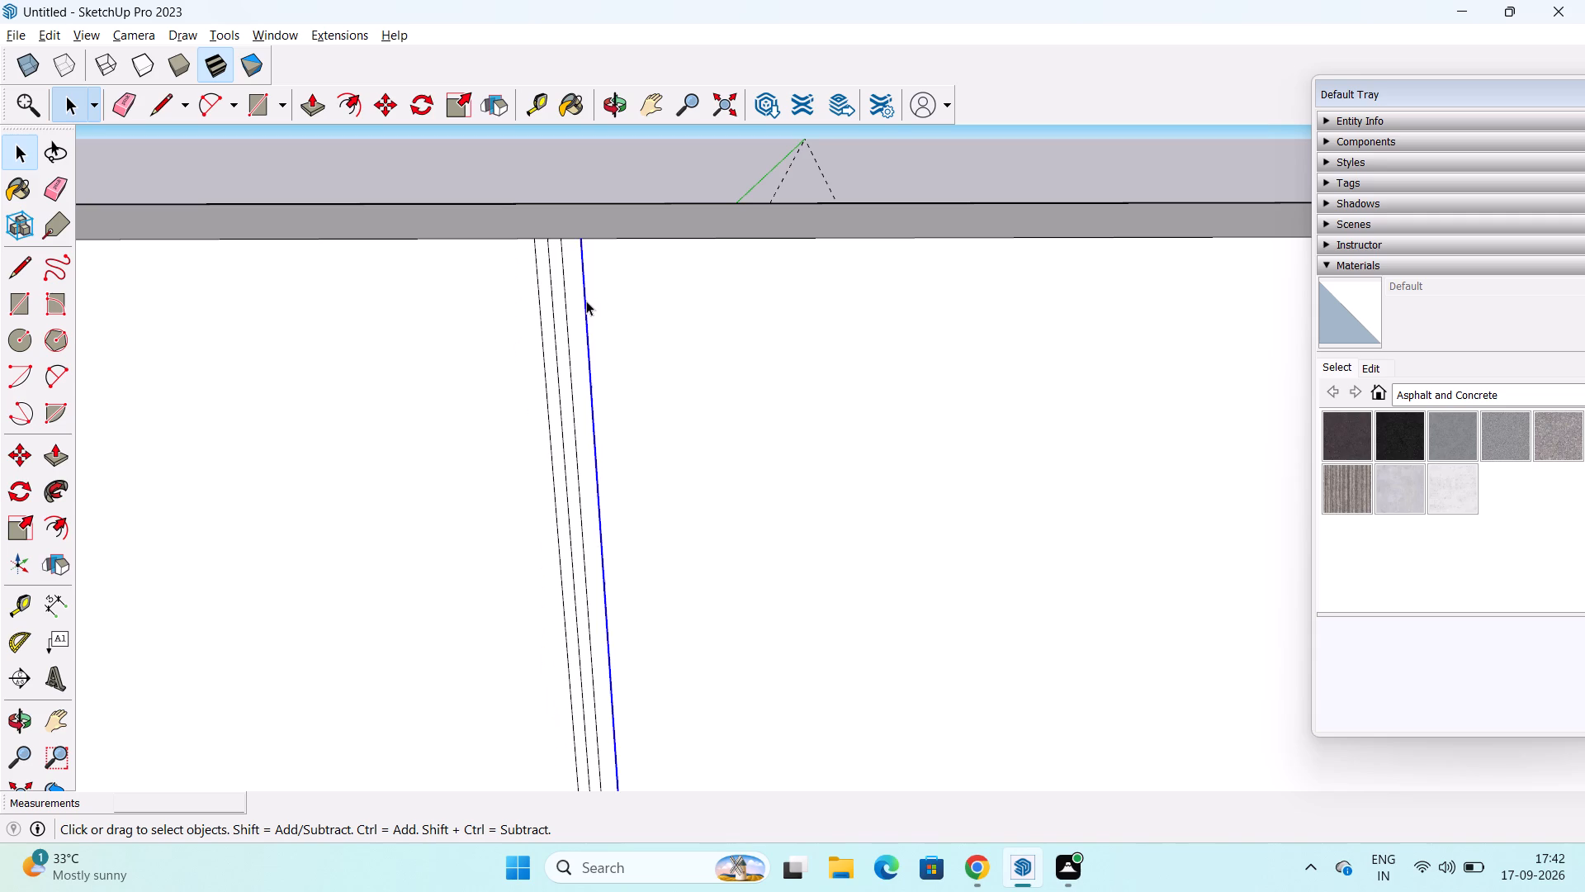
key(Delete)
Delete the middle one of the three remaining central vertical lines, leaving a 0.4" wide strip.
scroll(586, 301, down, 17)
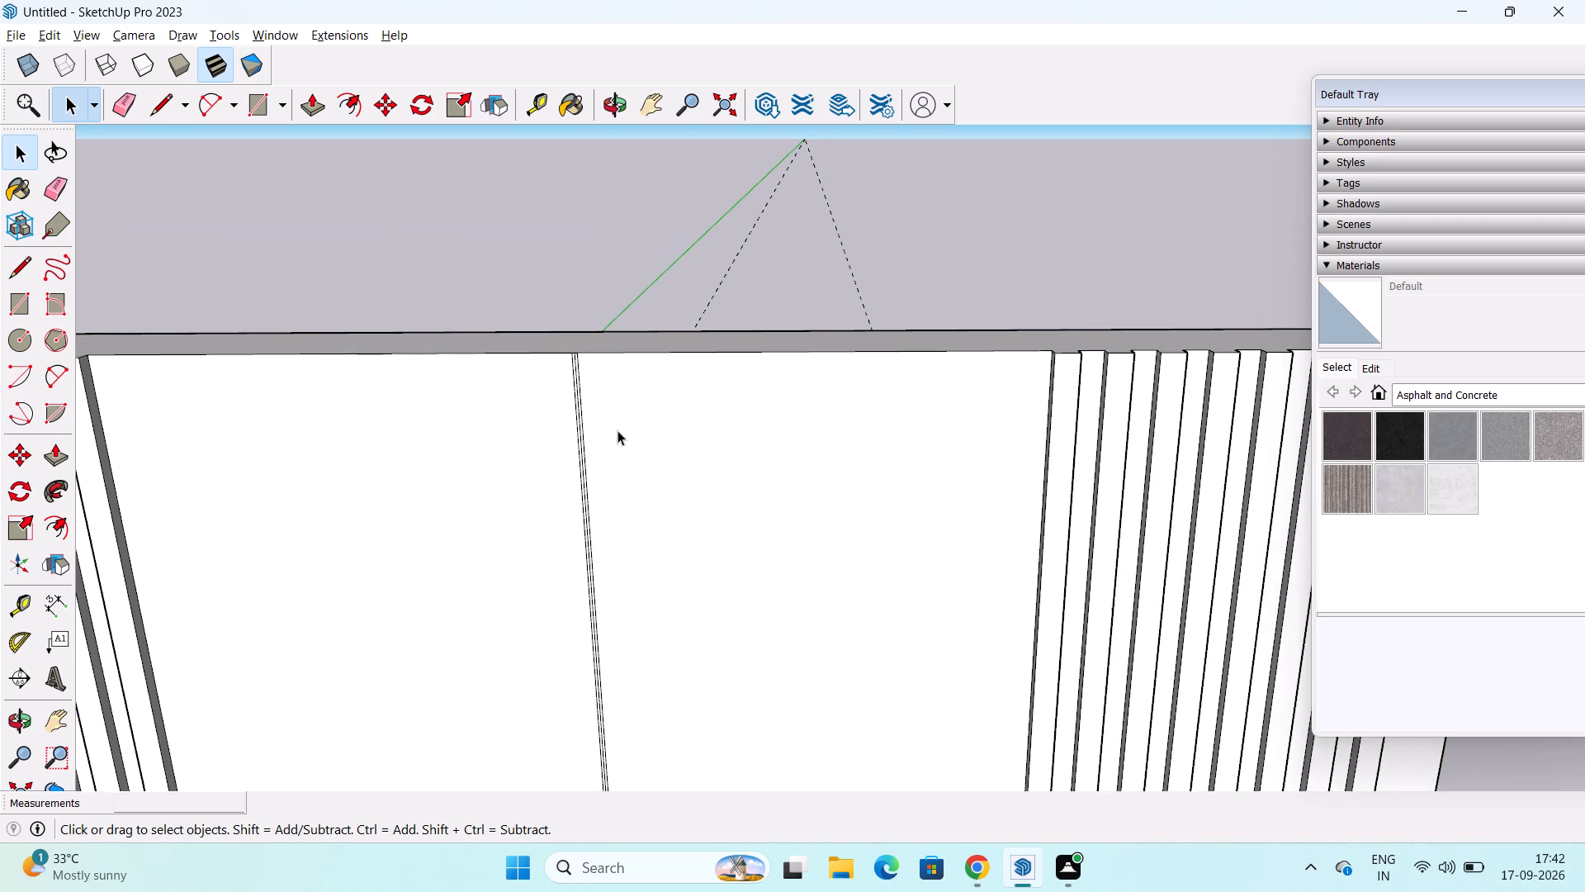
scroll(617, 430, down, 1)
scroll(595, 431, up, 10)
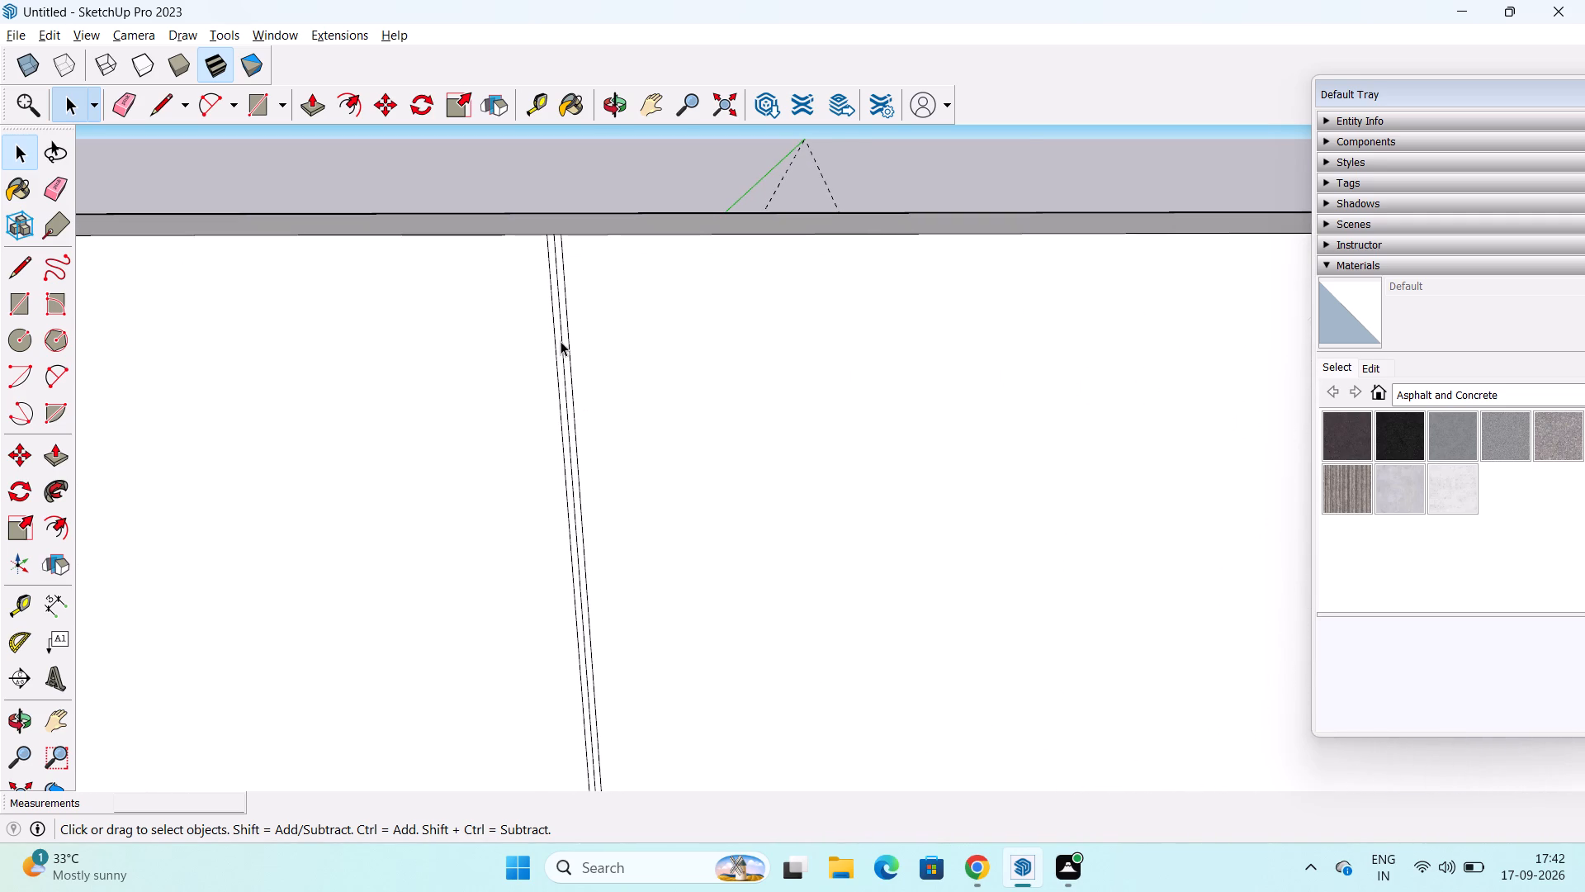
click(562, 338)
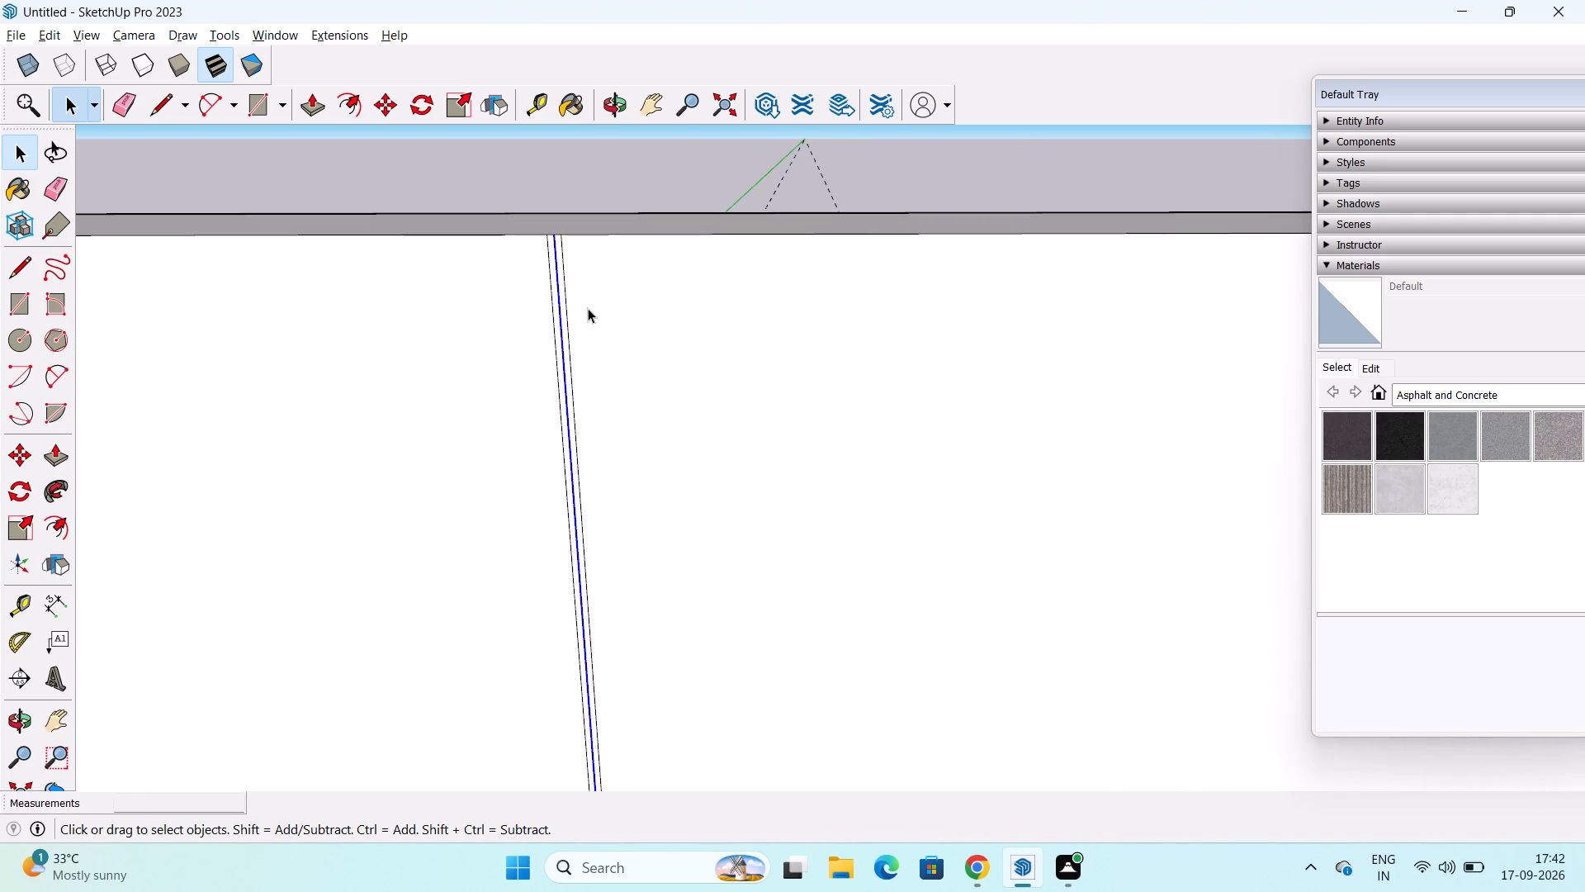
key(Delete)
Browse the Colors material collection for a shade that suits the central panels of the back wall.
scroll(589, 308, down, 14)
scroll(653, 493, down, 2)
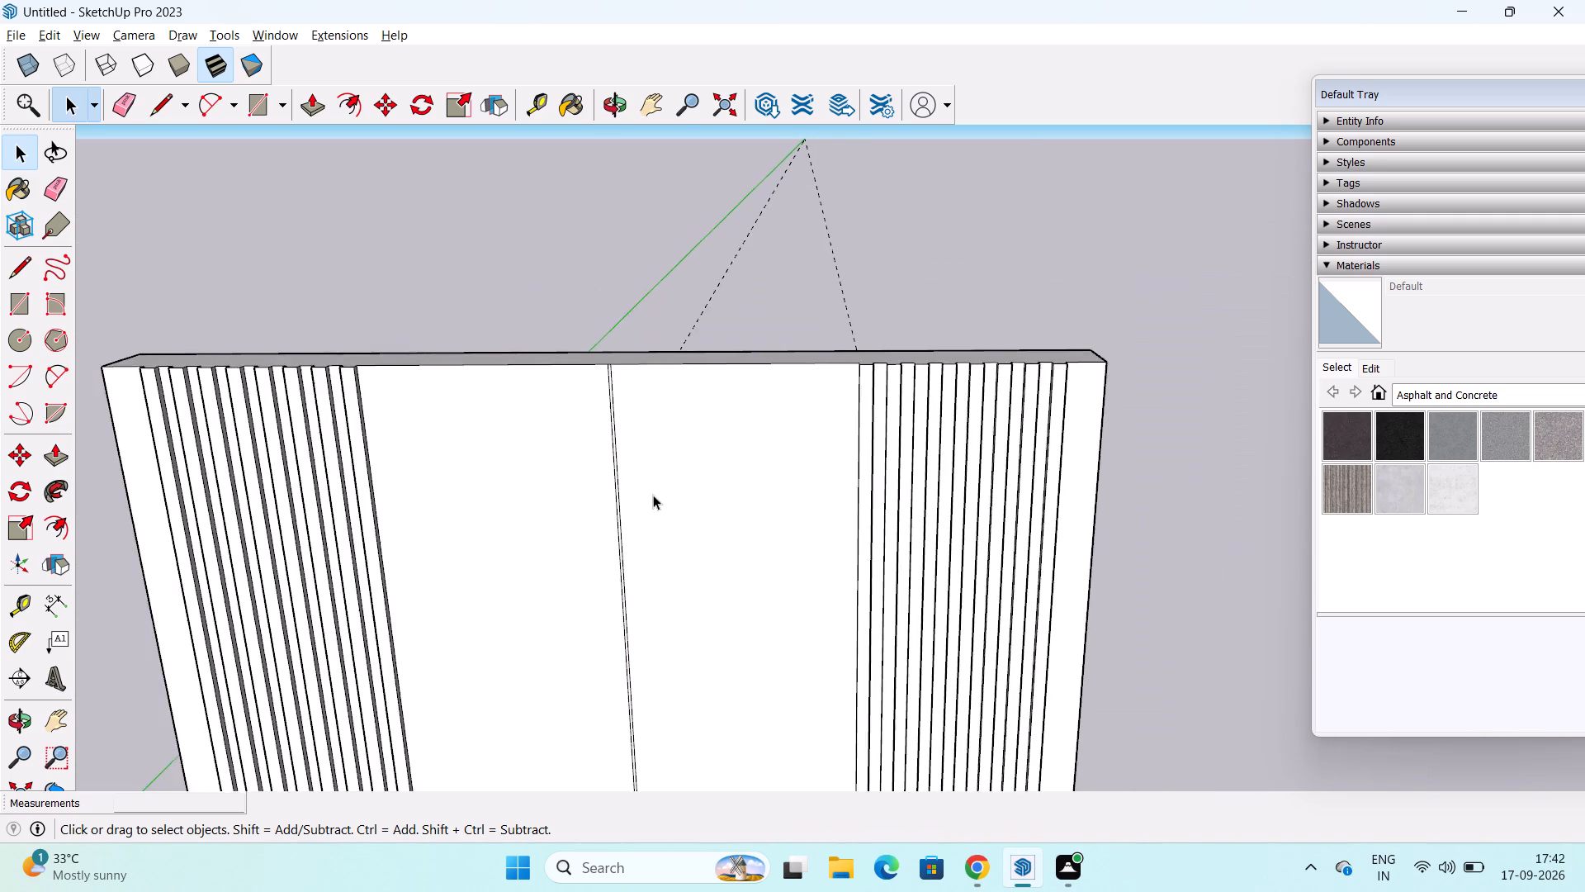
scroll(653, 495, down, 4)
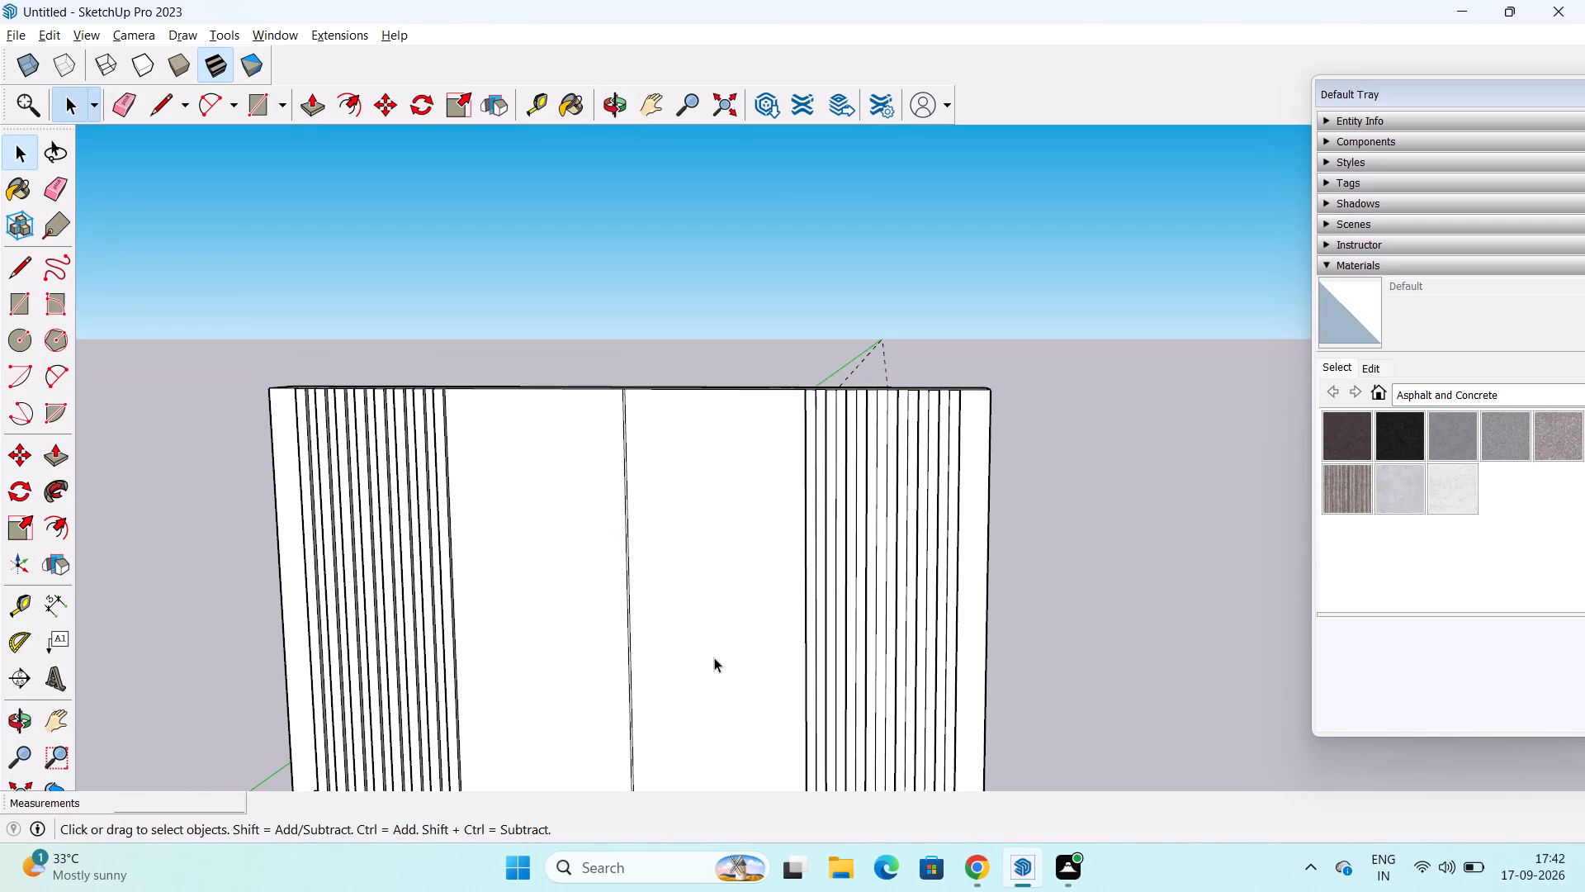
shift+middle_drag(714, 657, 711, 391)
scroll(703, 406, down, 1)
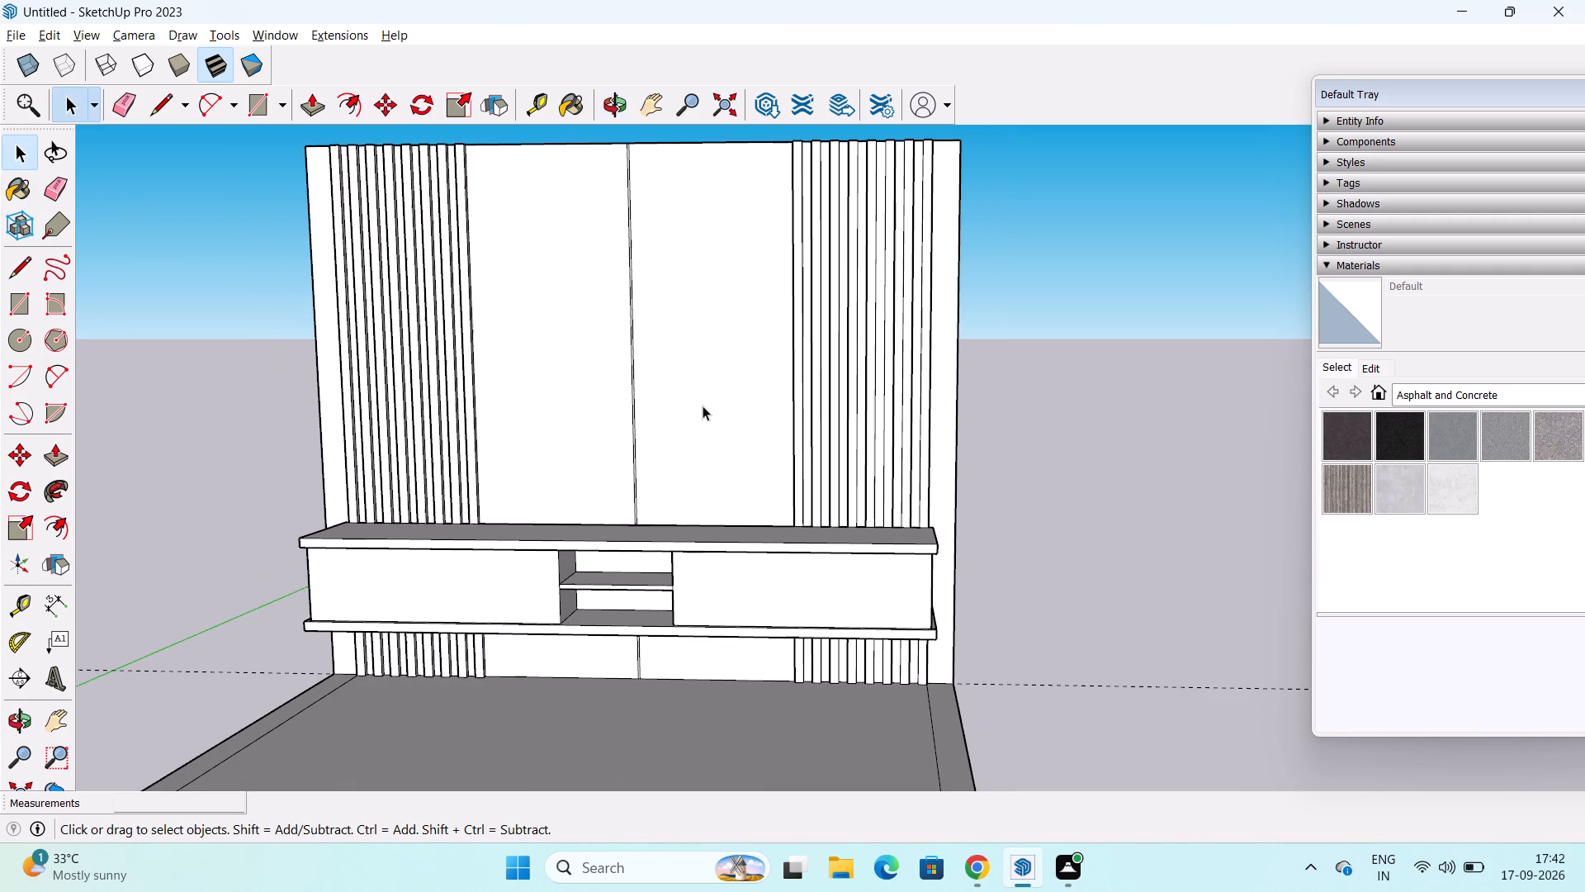
middle_click(703, 406)
click(1547, 391)
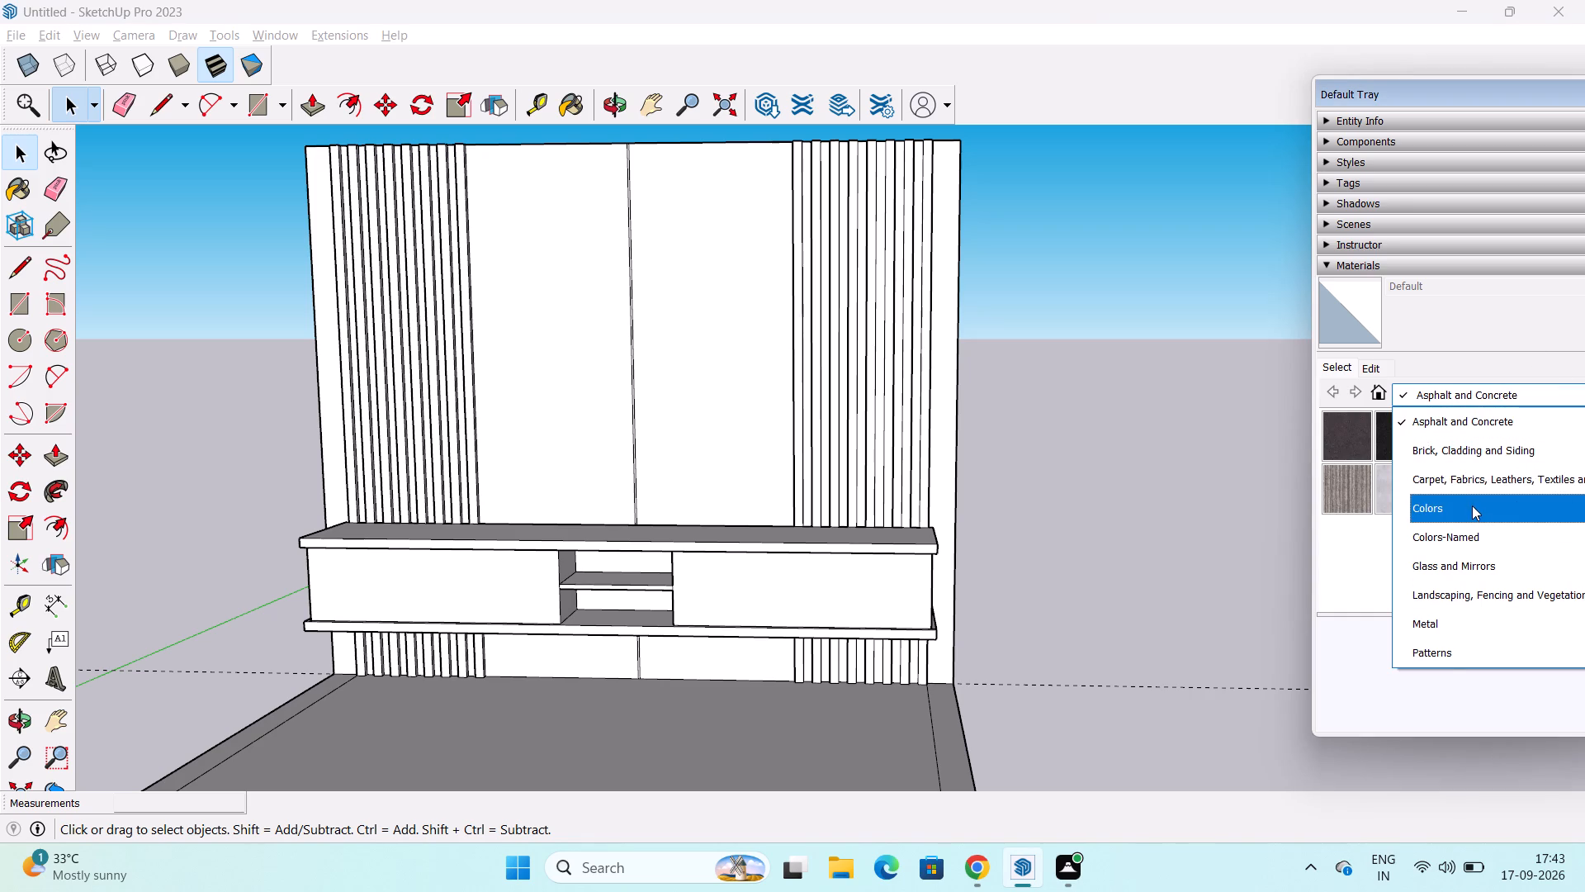
scroll(1472, 505, down, 4)
scroll(1469, 535, up, 7)
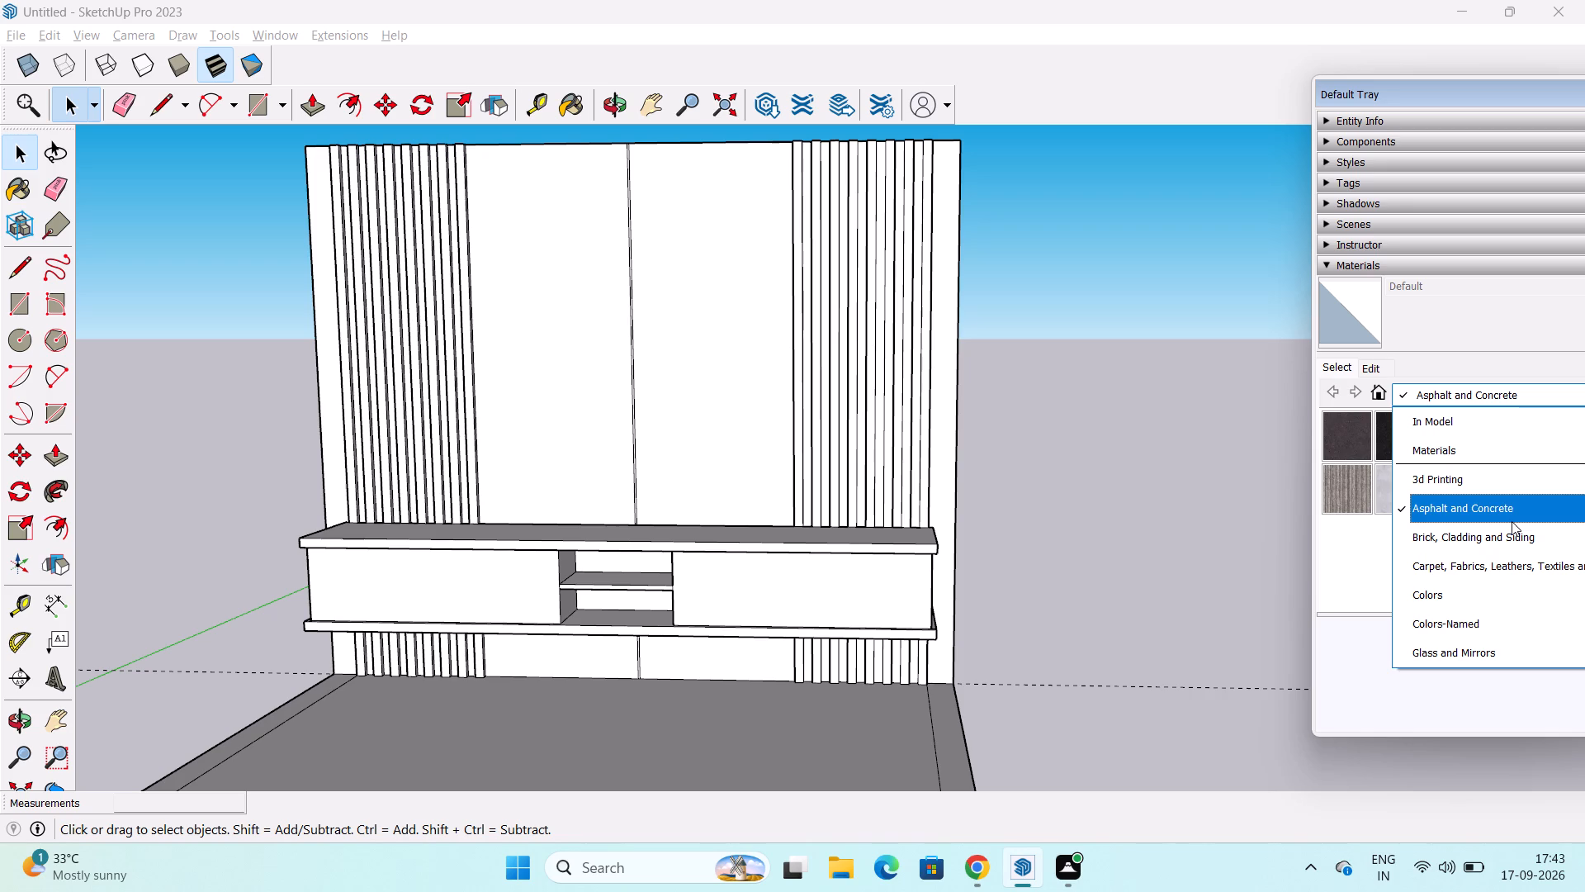
click(1526, 606)
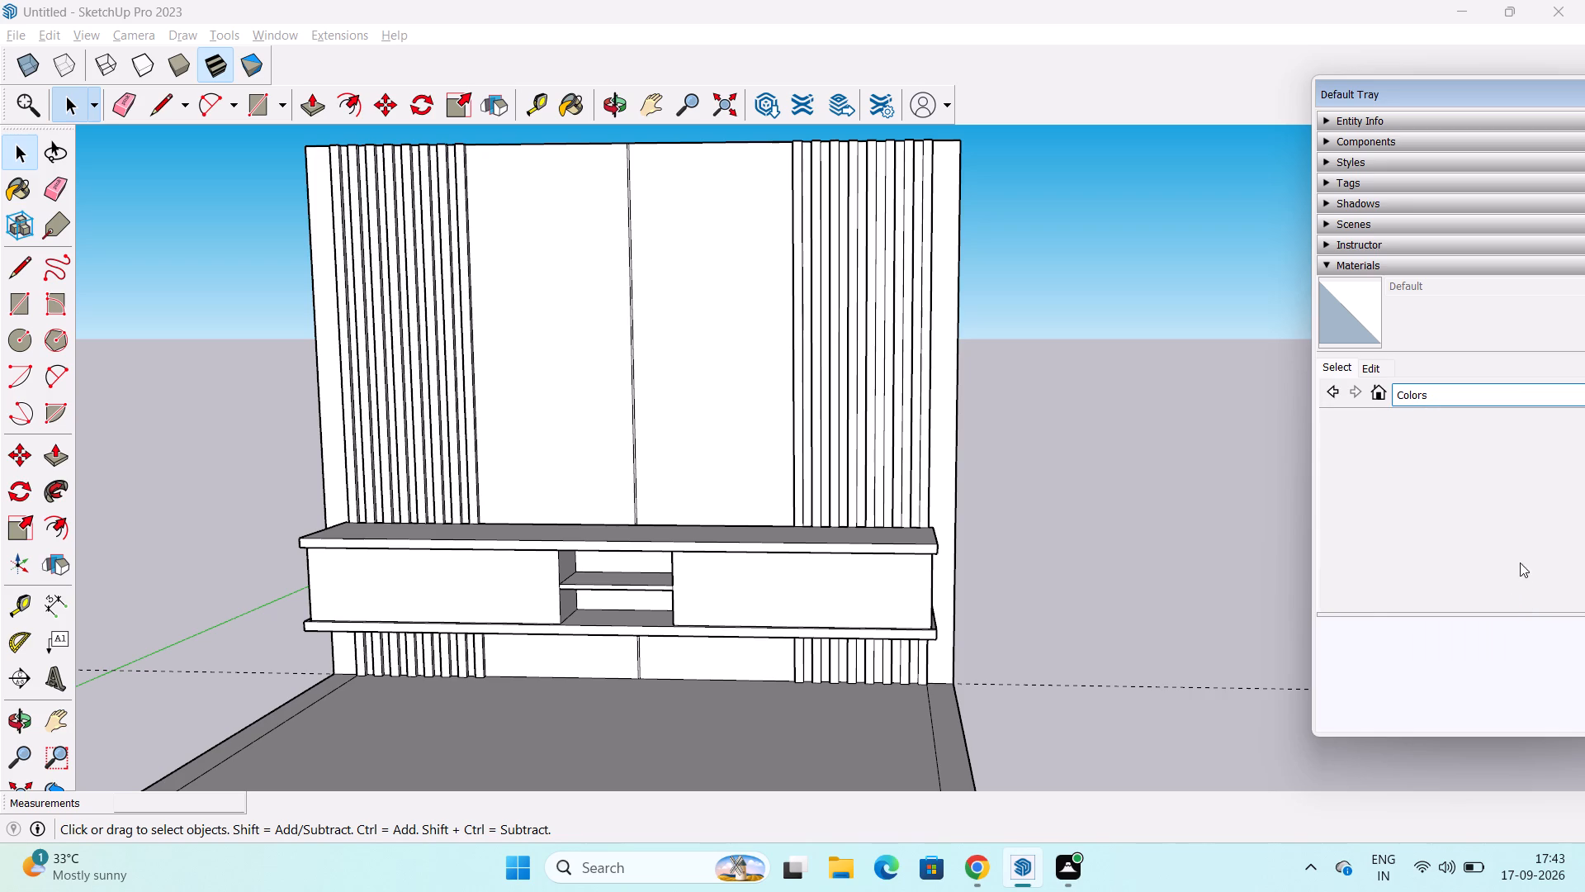
scroll(1507, 552, up, 5)
scroll(1549, 552, down, 3)
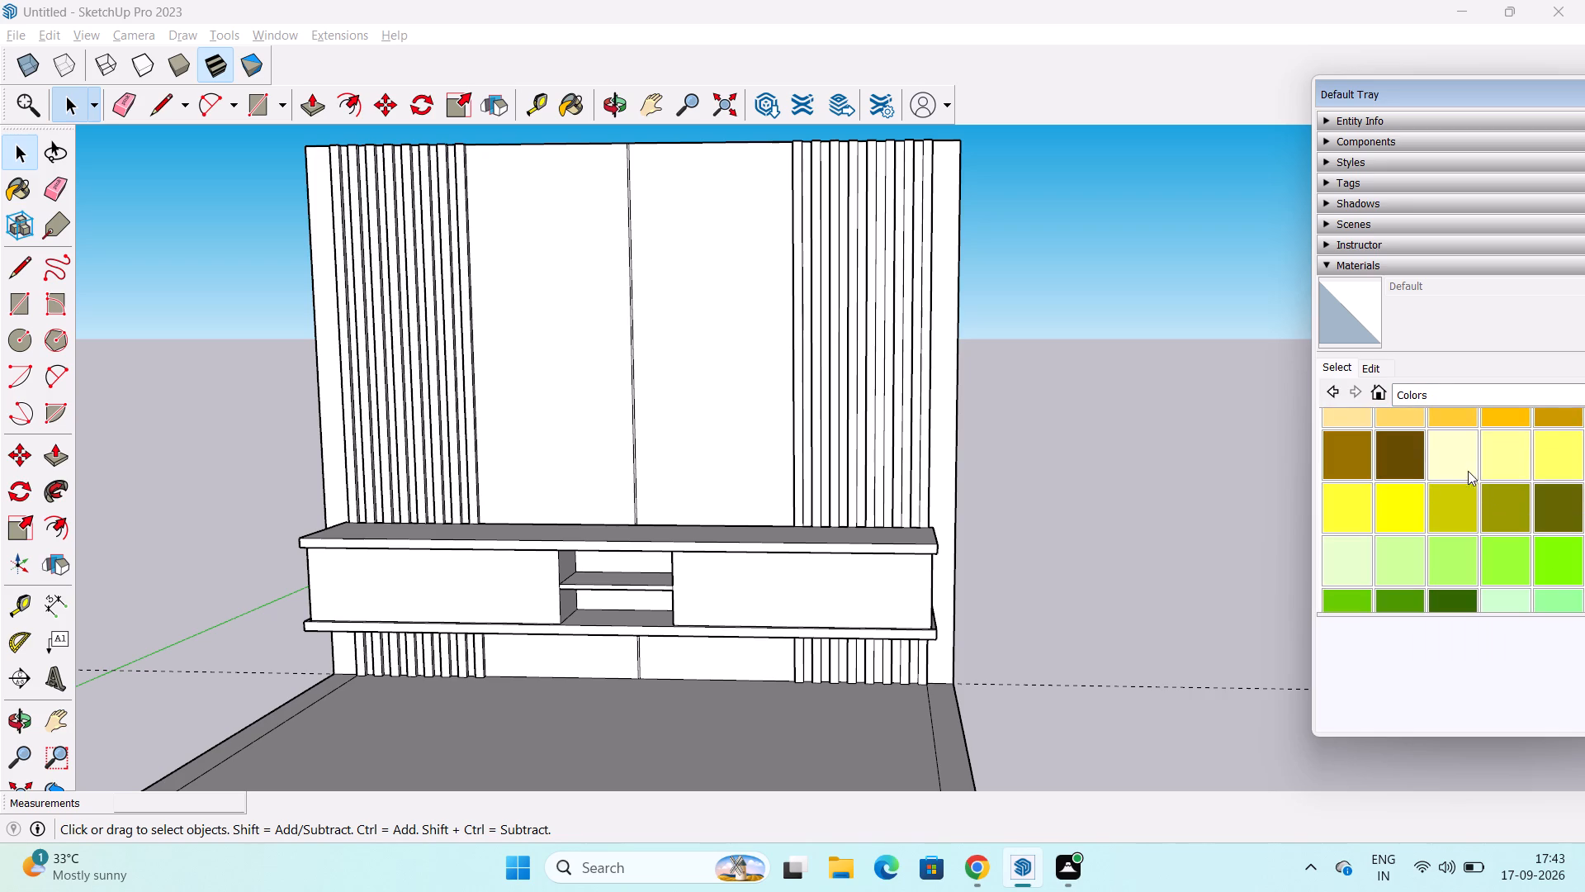
scroll(1500, 530, up, 3)
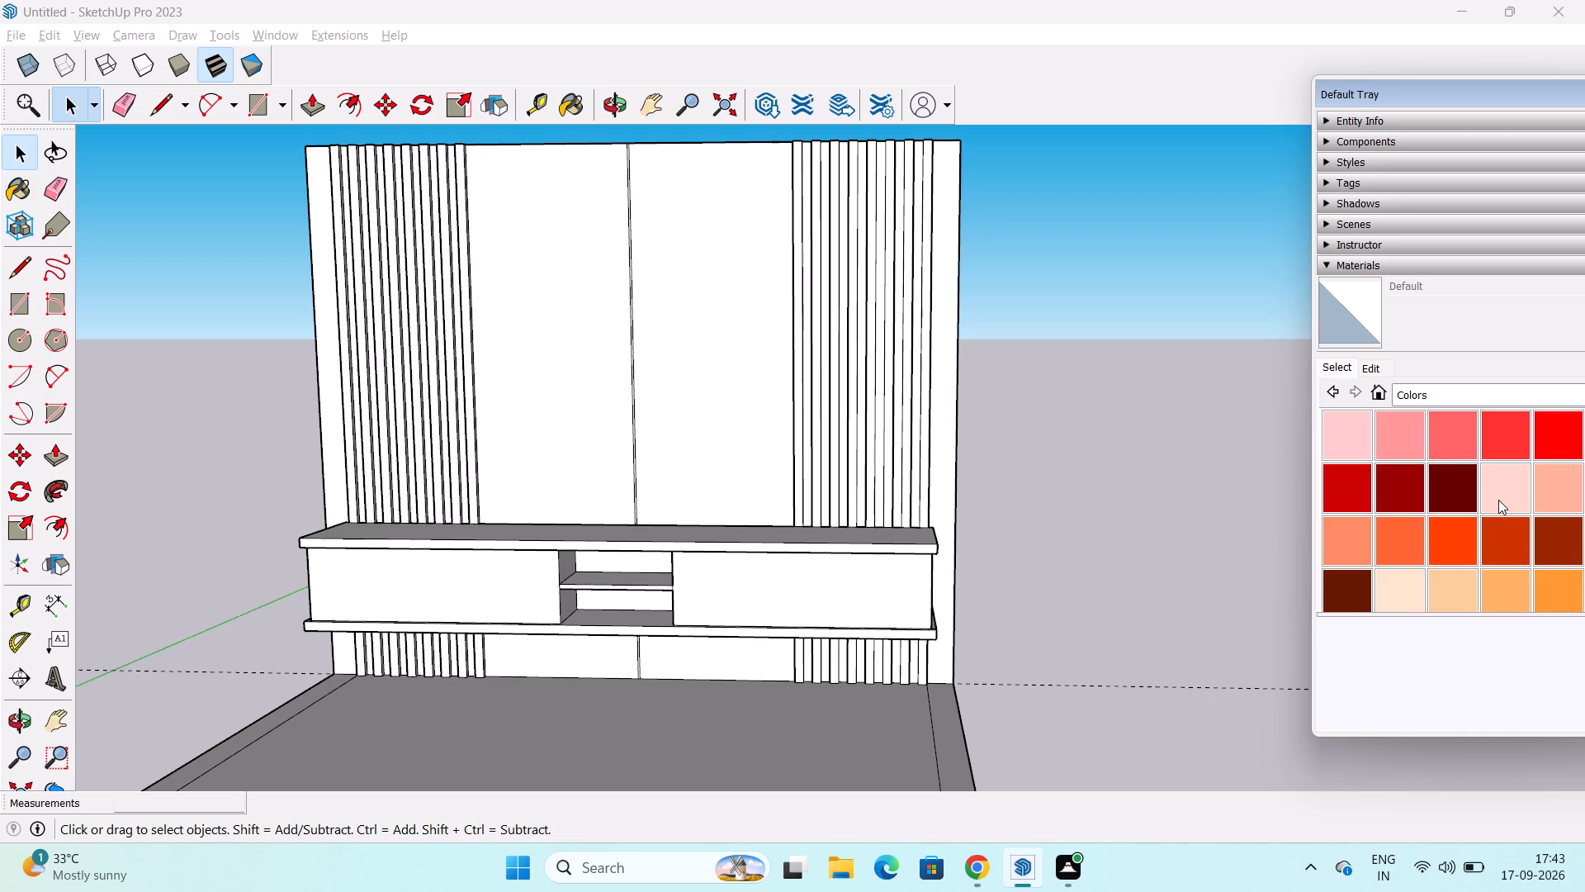
scroll(1497, 507, up, 2)
scroll(1497, 507, down, 1)
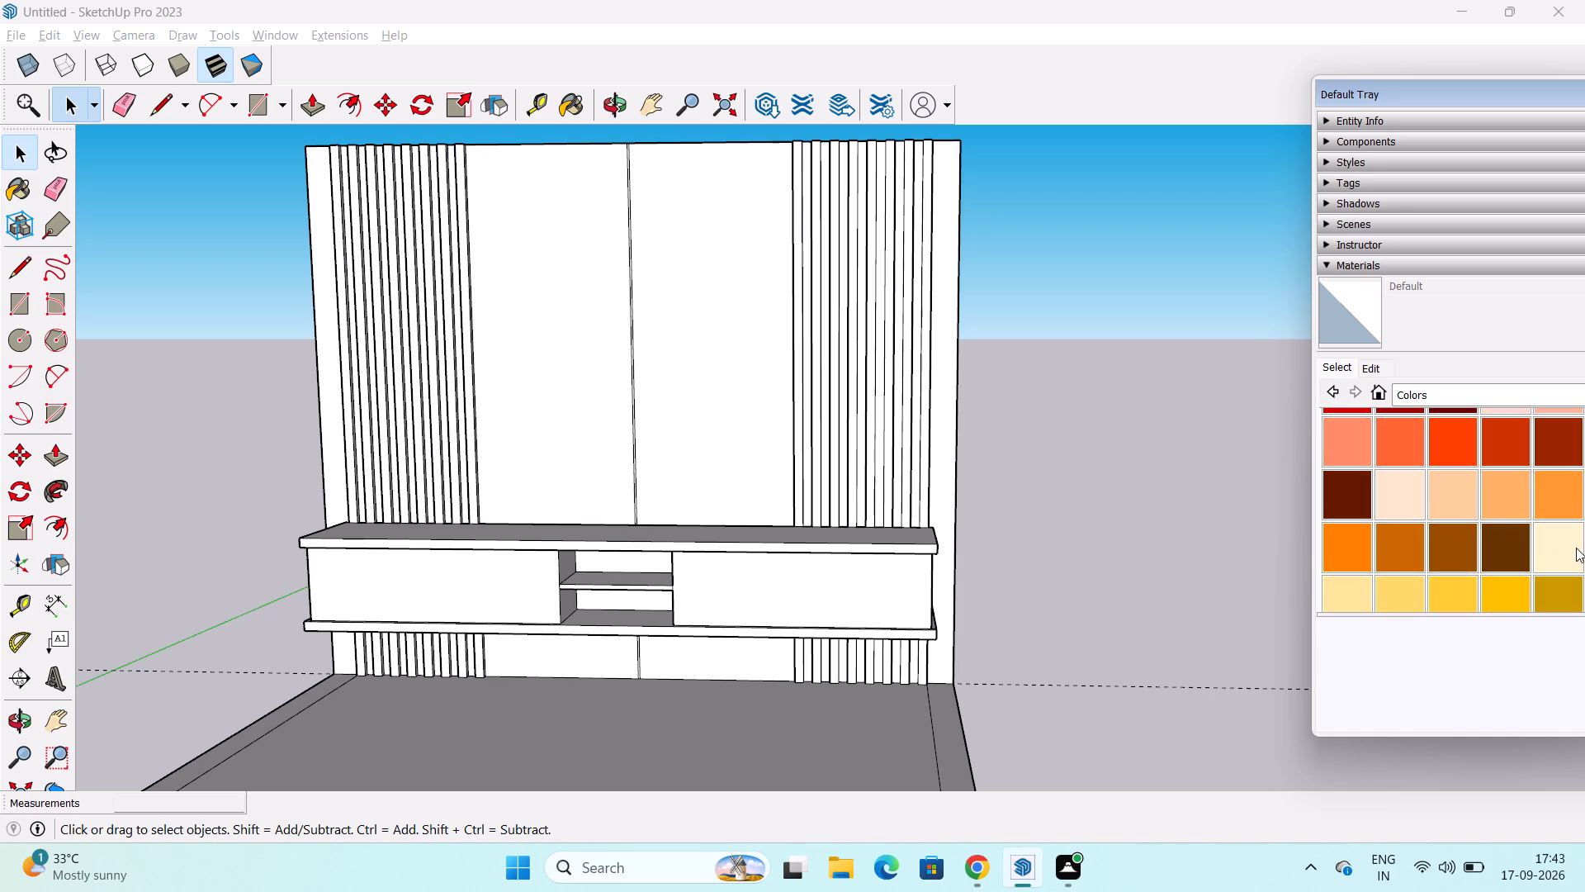
scroll(1567, 554, down, 3)
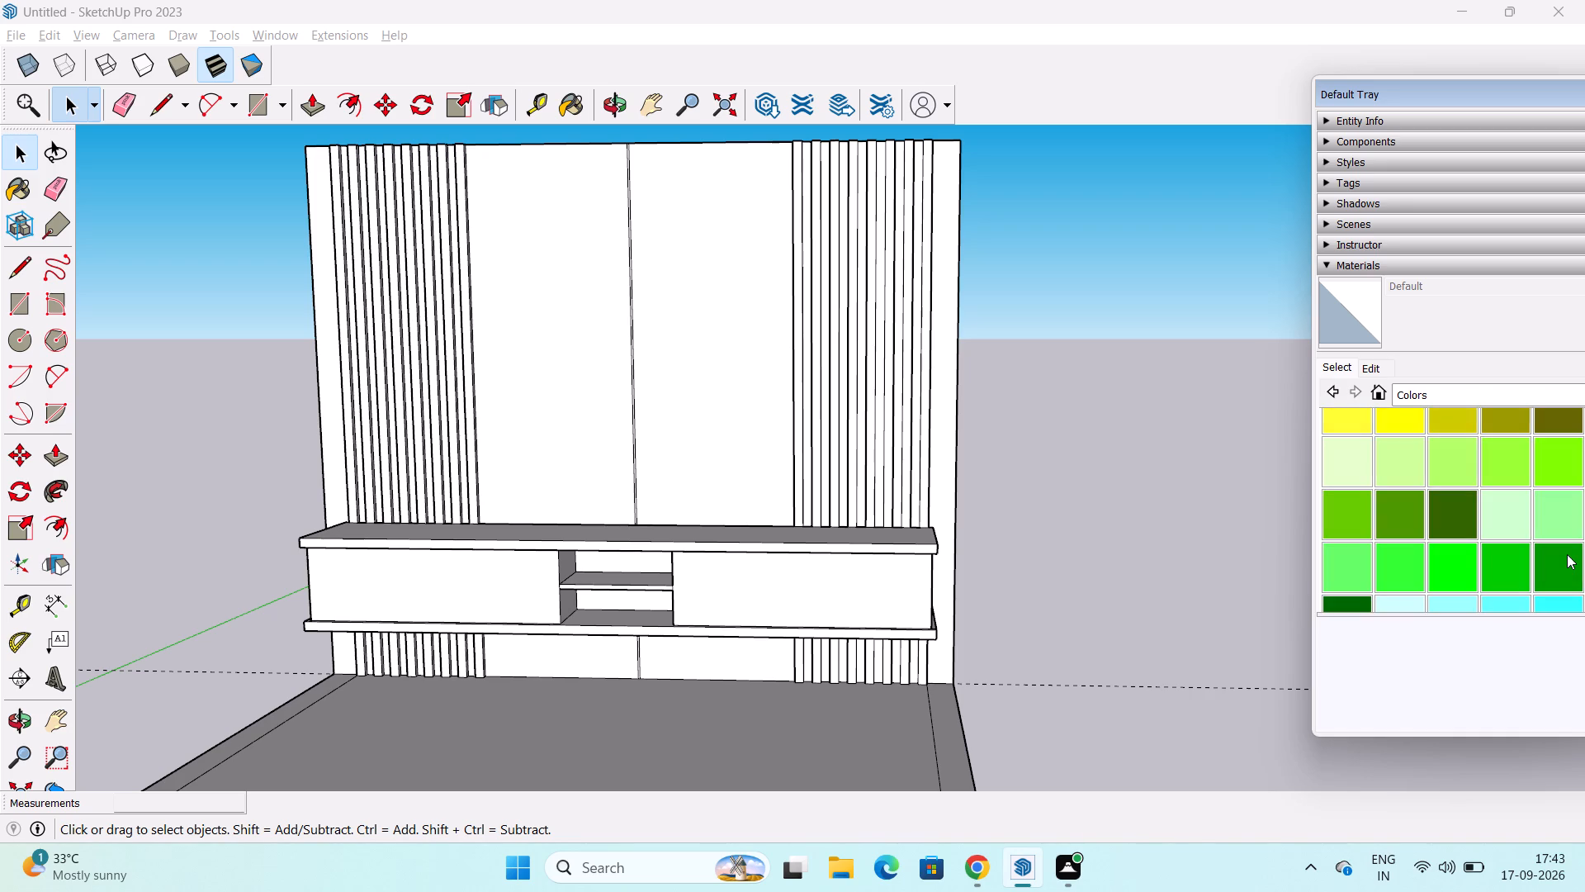
scroll(1567, 554, down, 6)
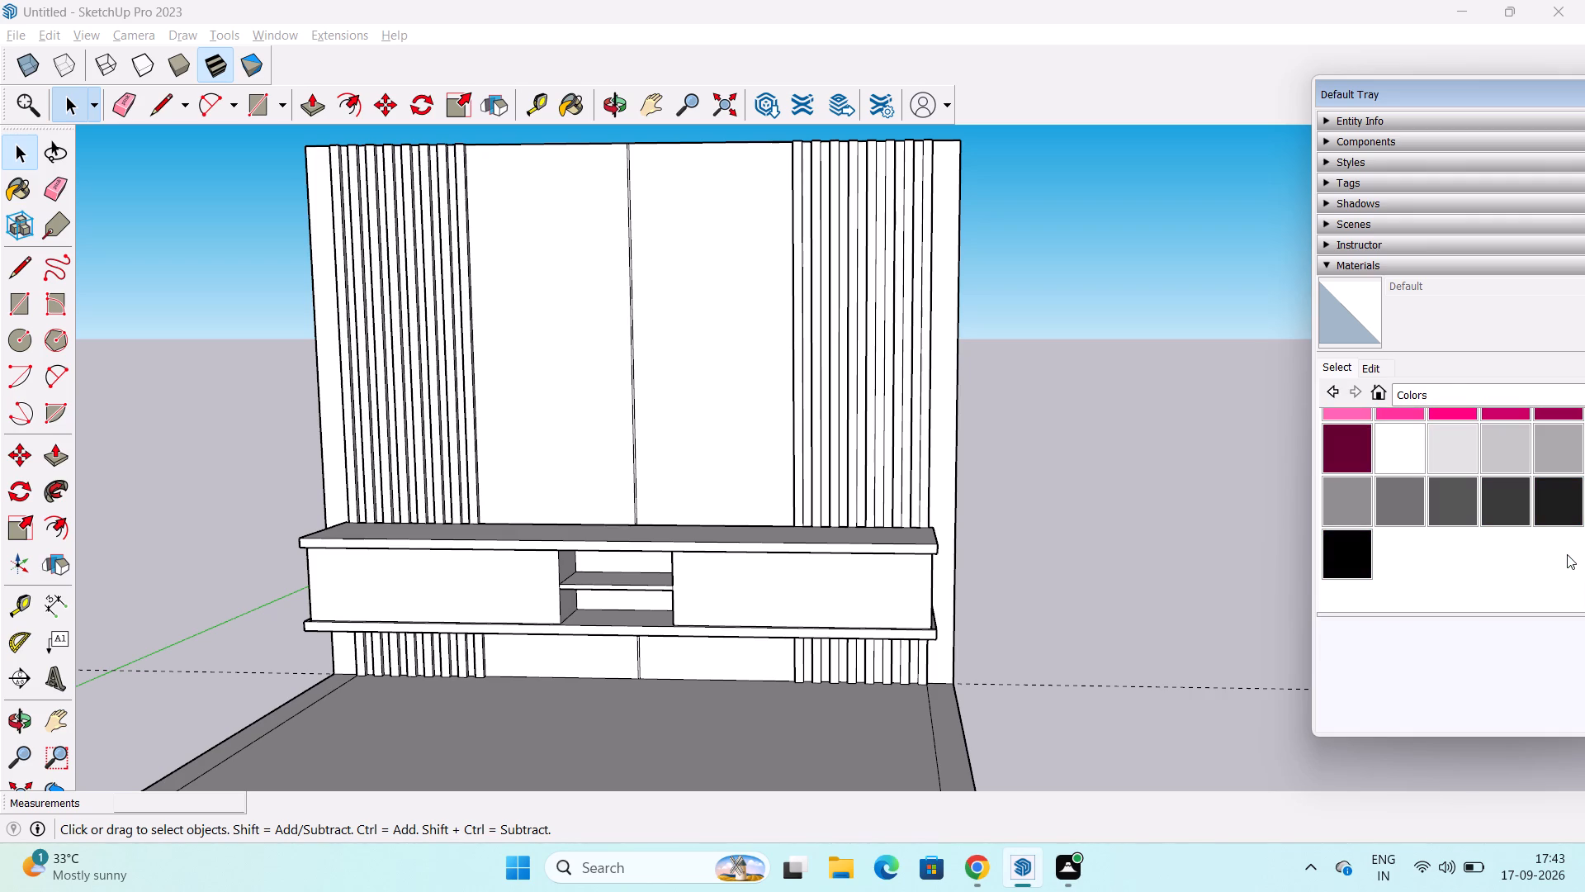
scroll(1527, 520, up, 5)
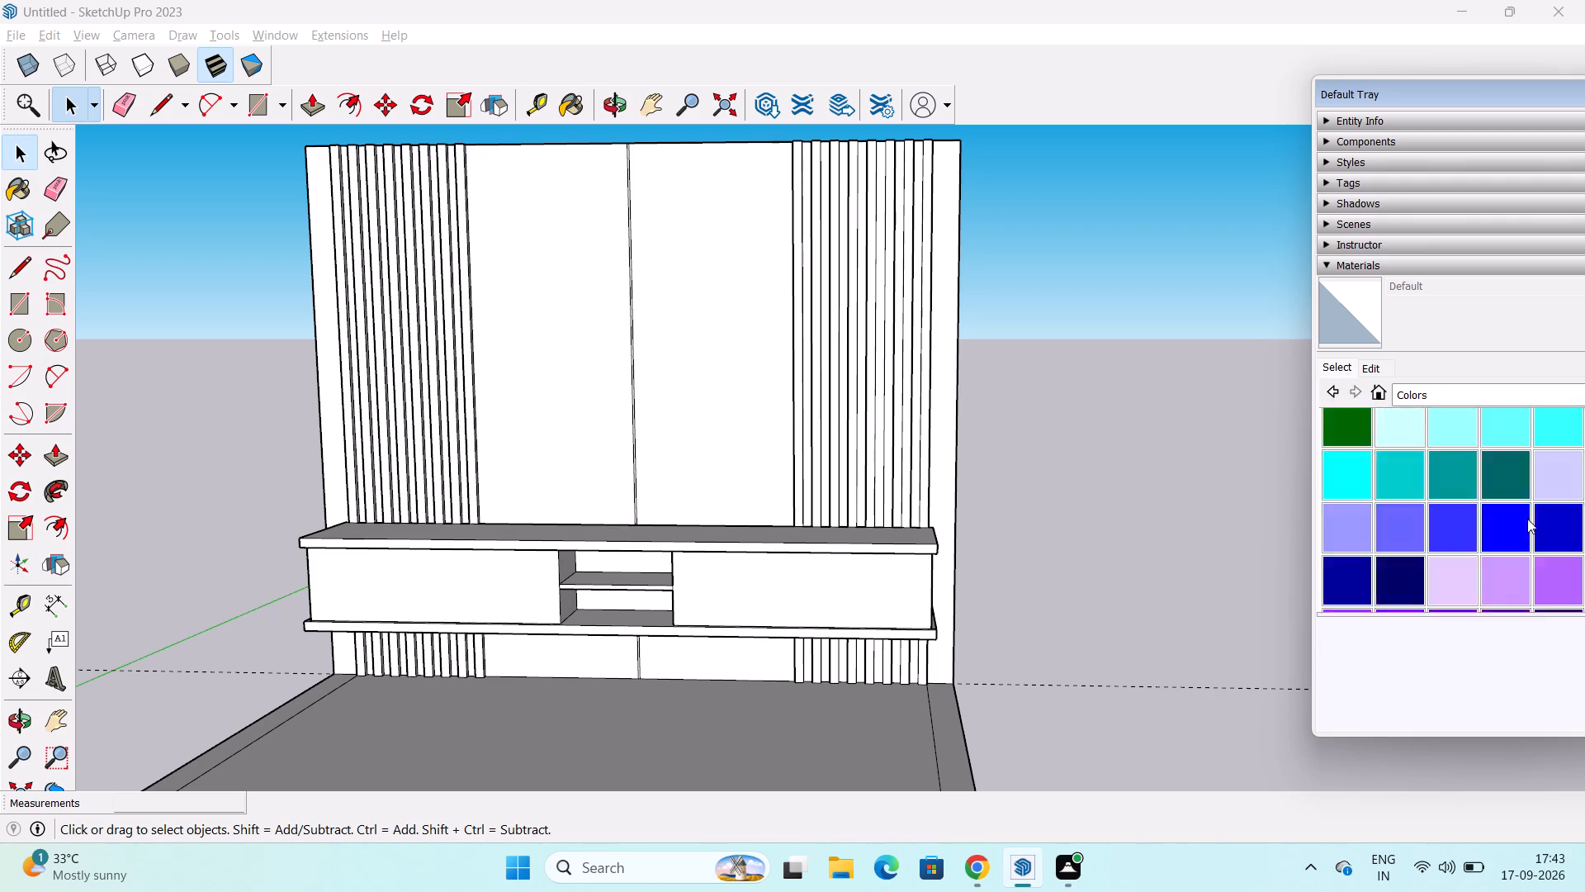
scroll(1527, 519, up, 11)
Switch the material library to the Colors-Named collection.
click(1559, 400)
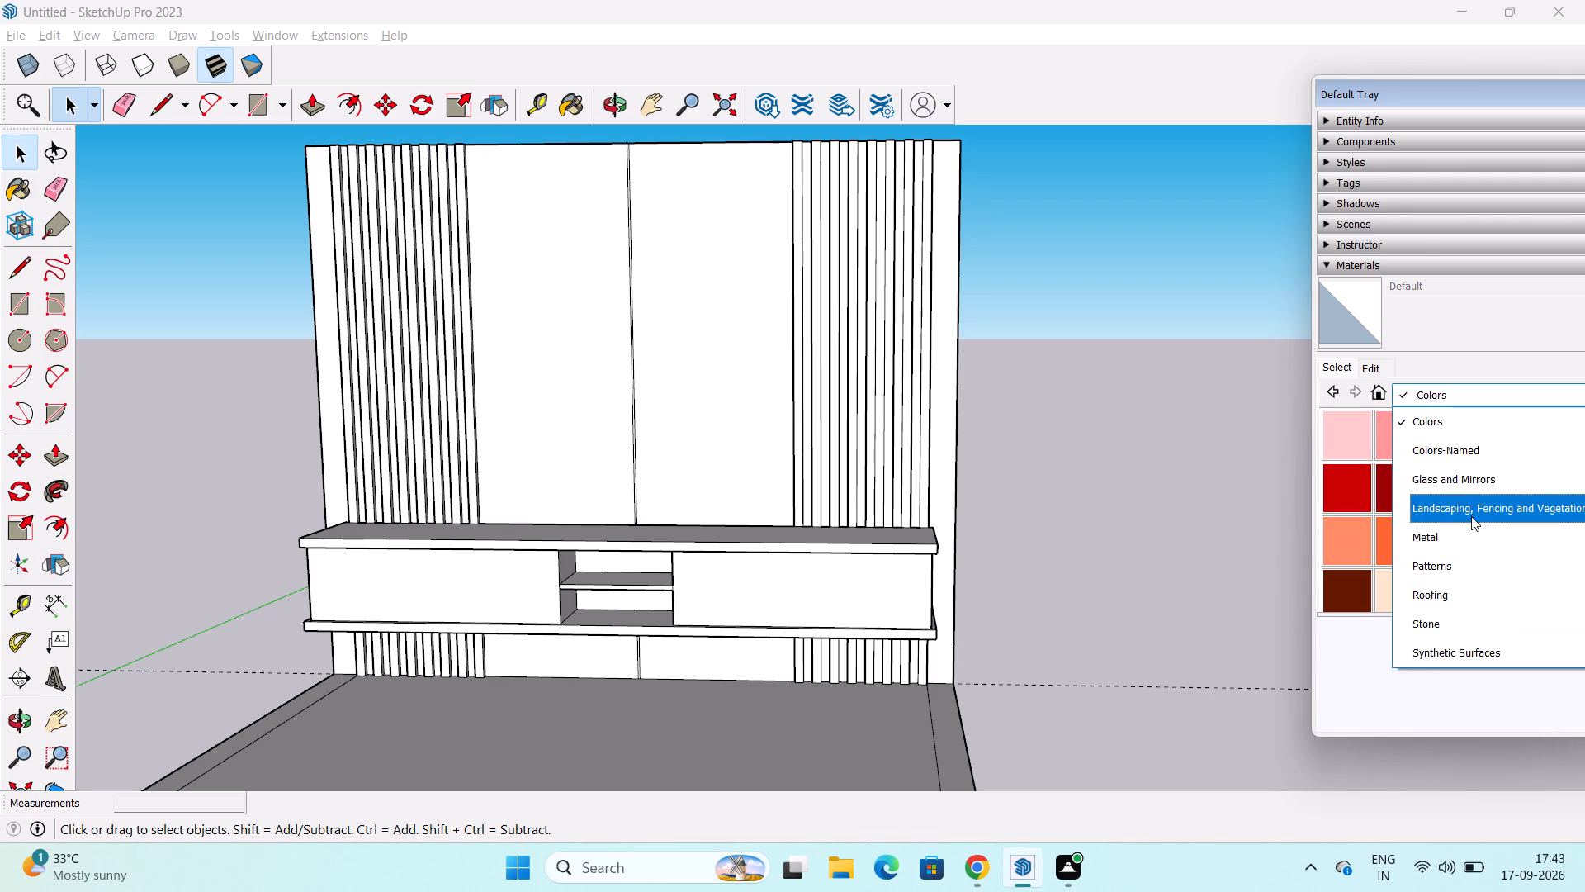
scroll(1471, 515, down, 2)
scroll(1471, 515, up, 3)
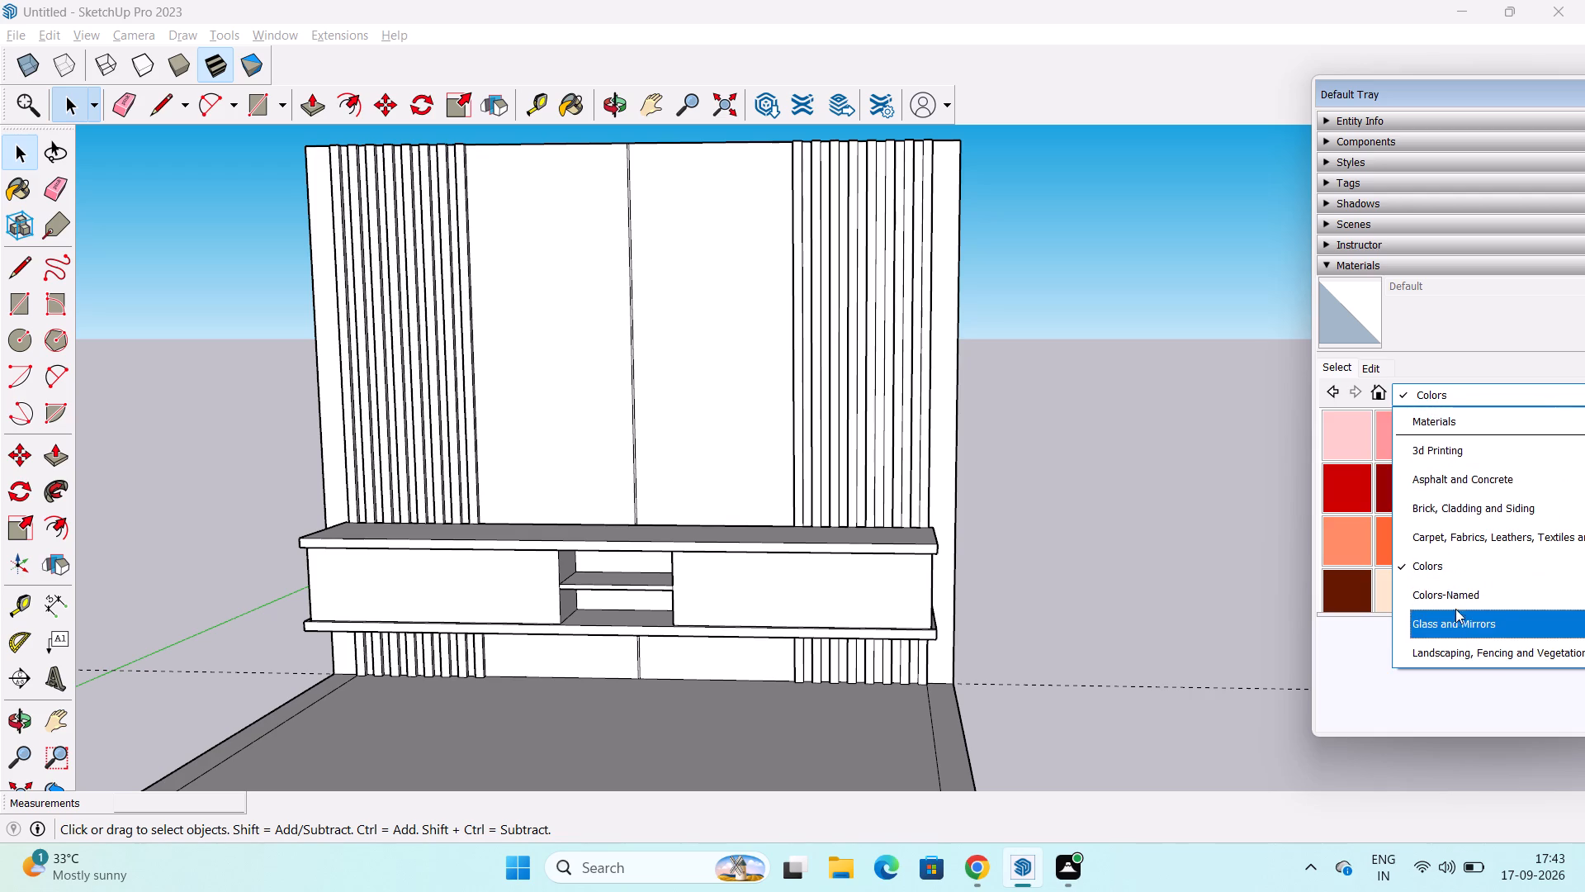
click(1460, 602)
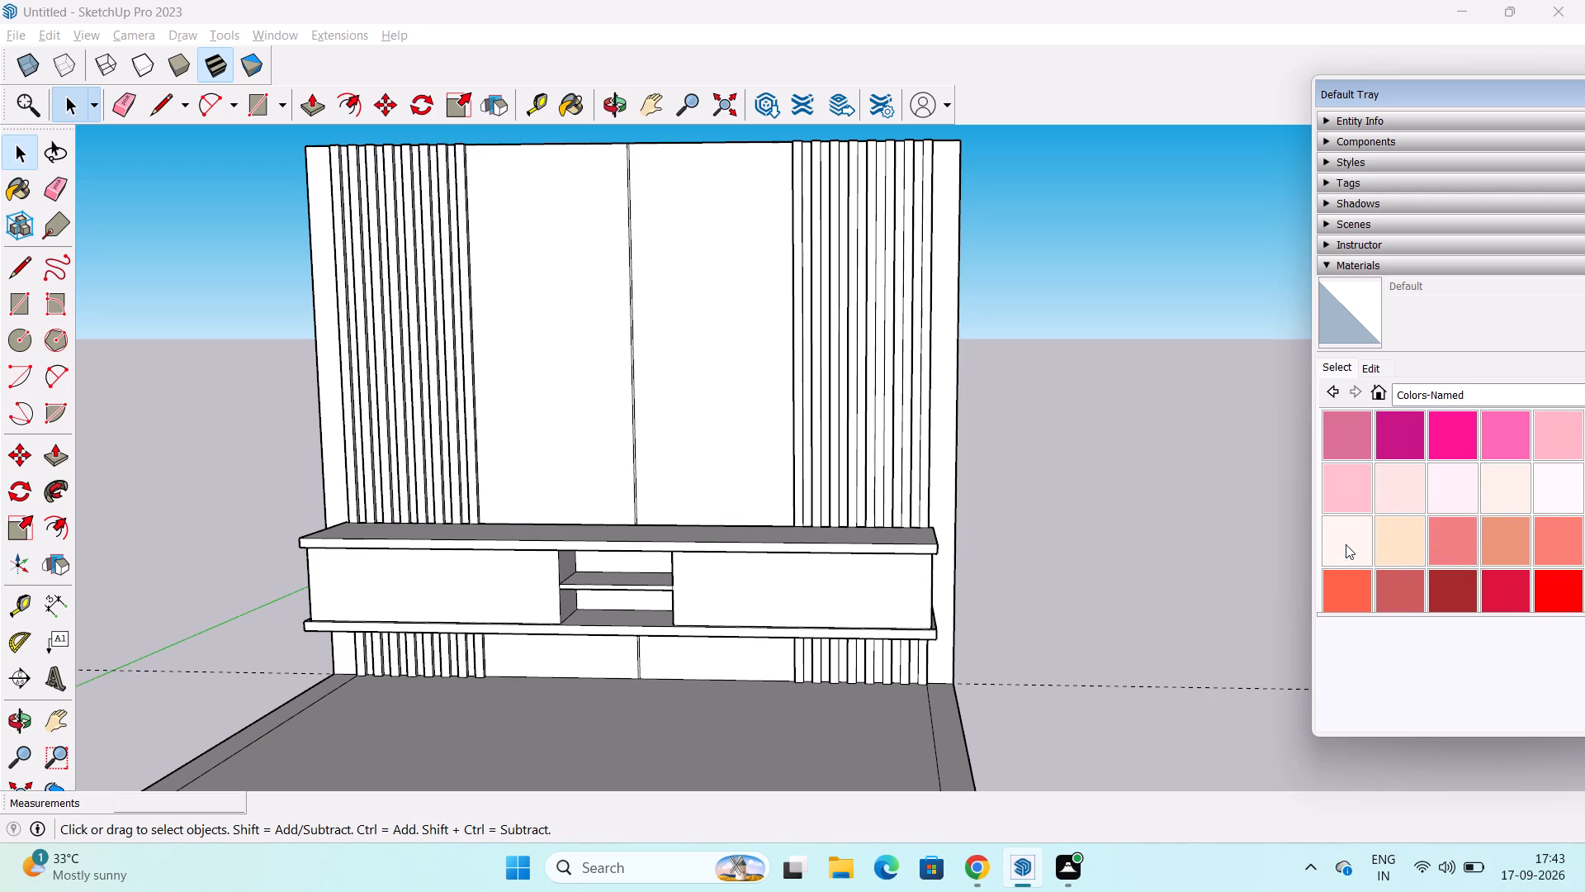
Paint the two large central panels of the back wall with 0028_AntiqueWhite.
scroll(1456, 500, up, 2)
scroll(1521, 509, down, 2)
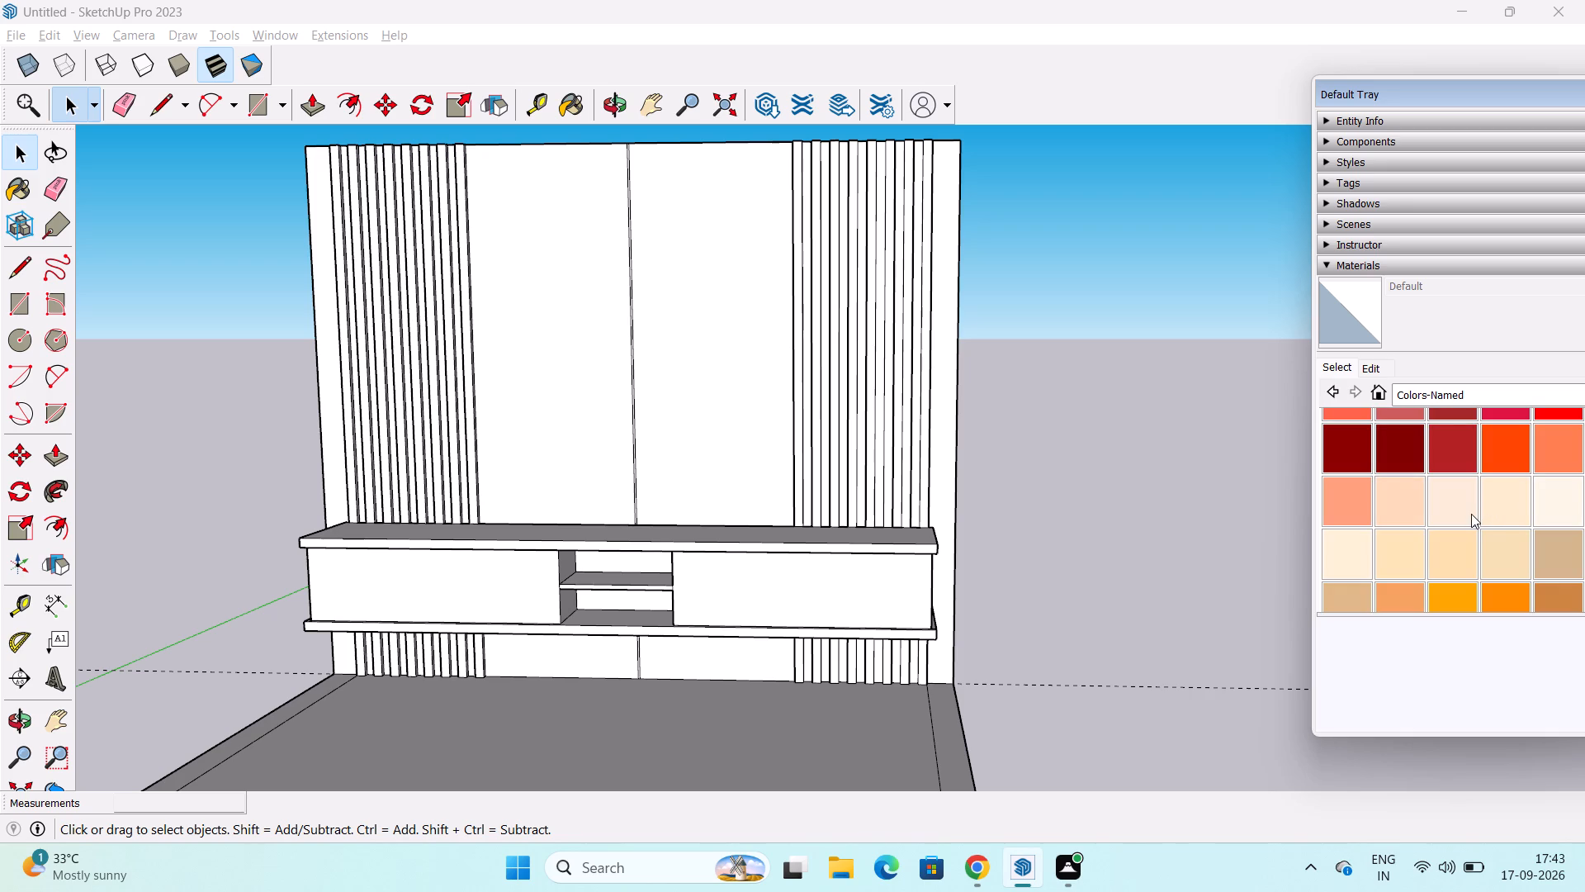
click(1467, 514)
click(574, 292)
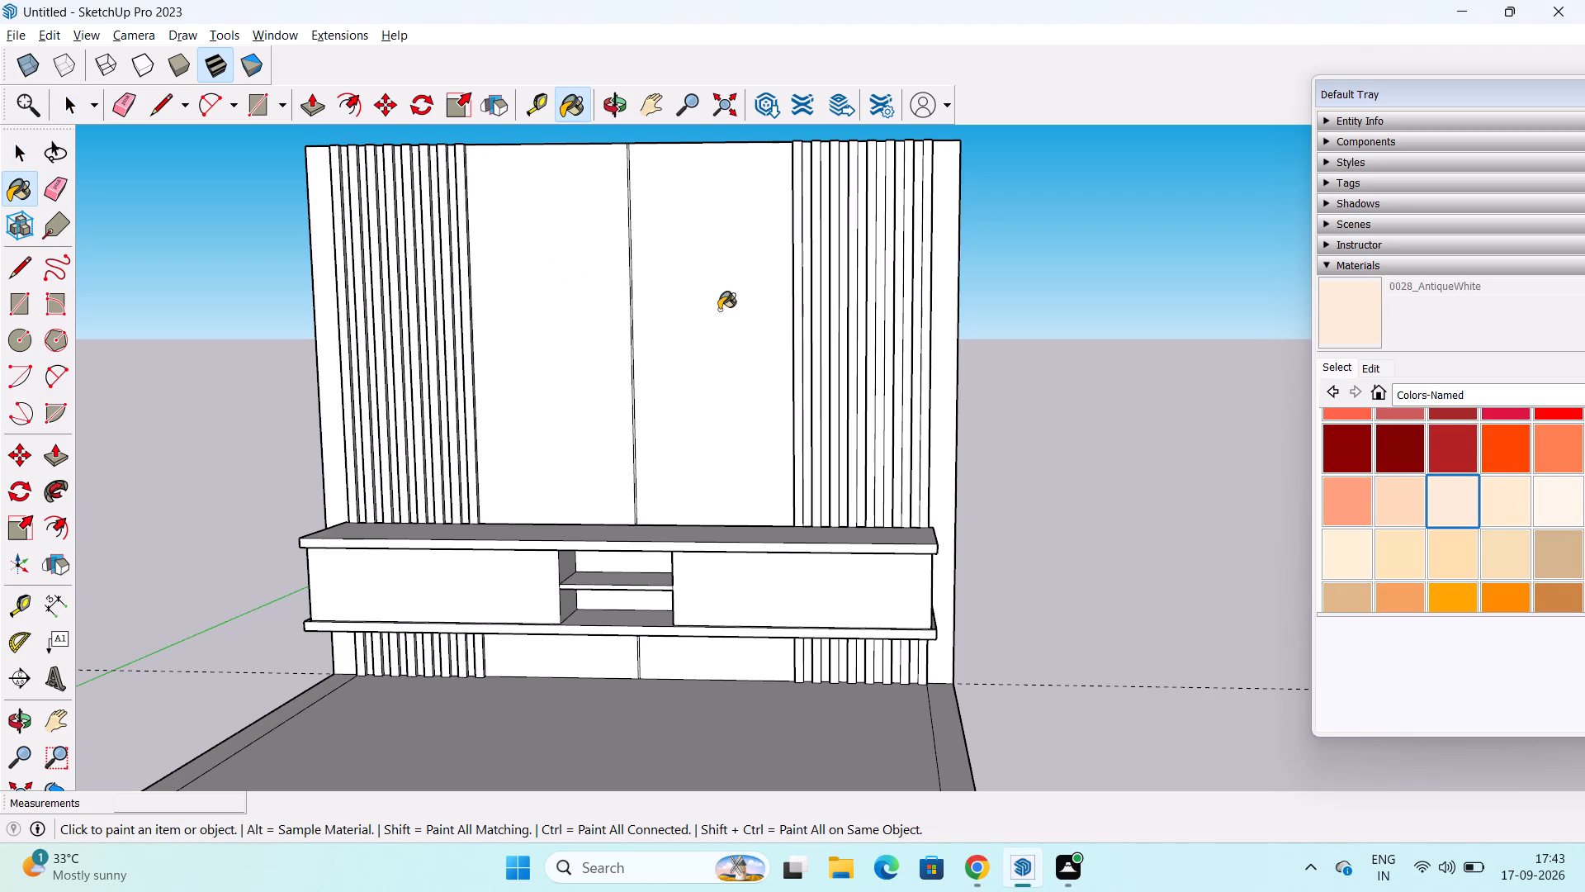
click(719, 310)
Paint the two large central panels of the back wall with 0030_OldLace from the Colors-Named collection.
middle_drag(729, 304, 478, 474)
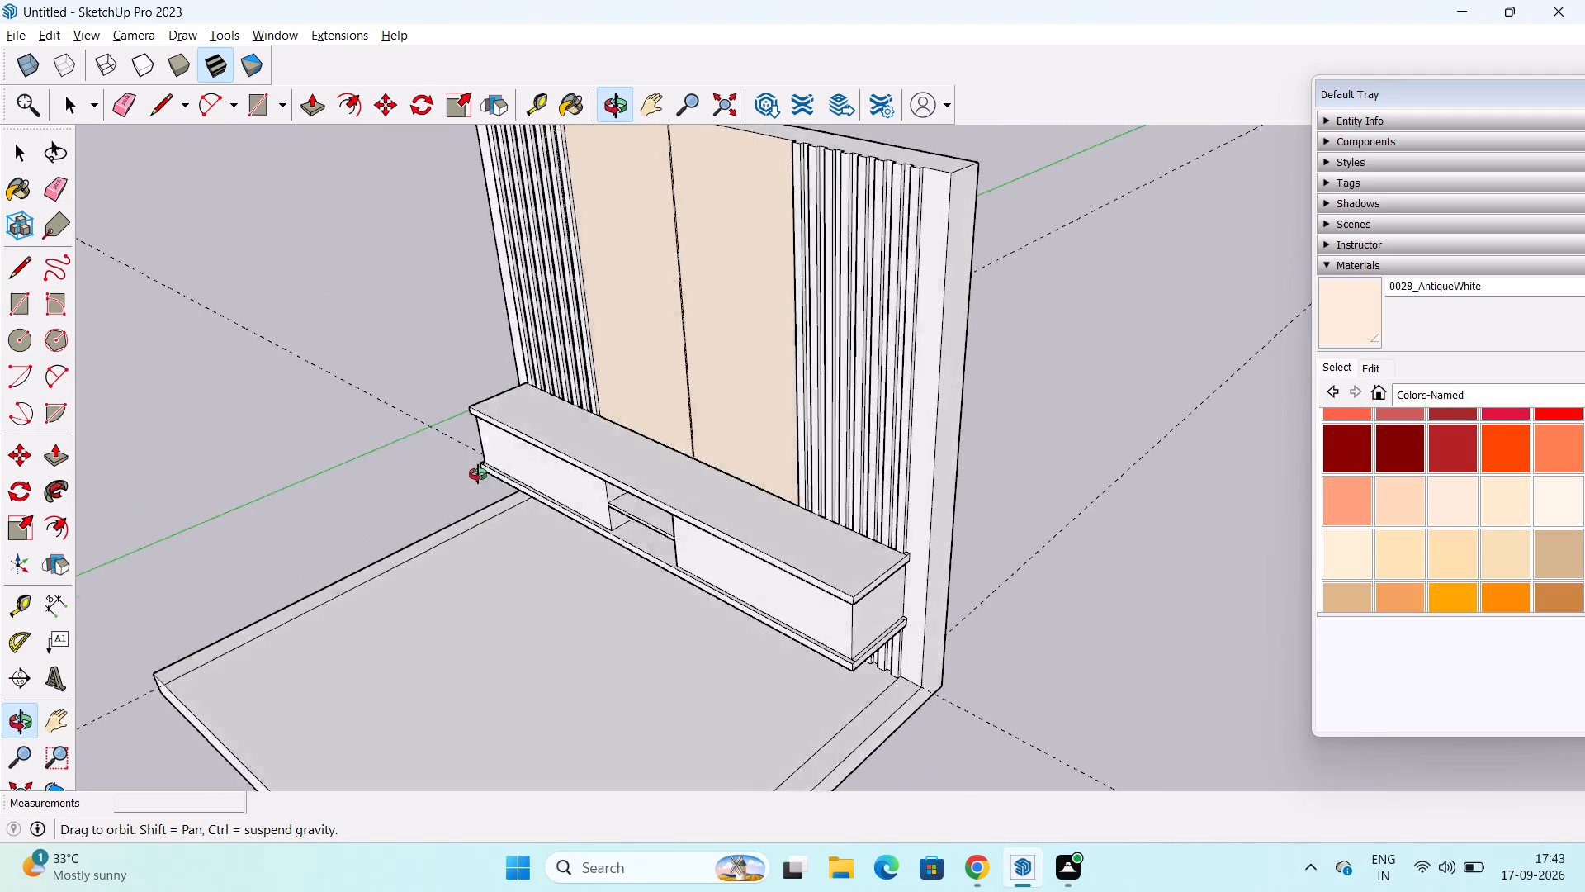
middle_drag(478, 474, 427, 463)
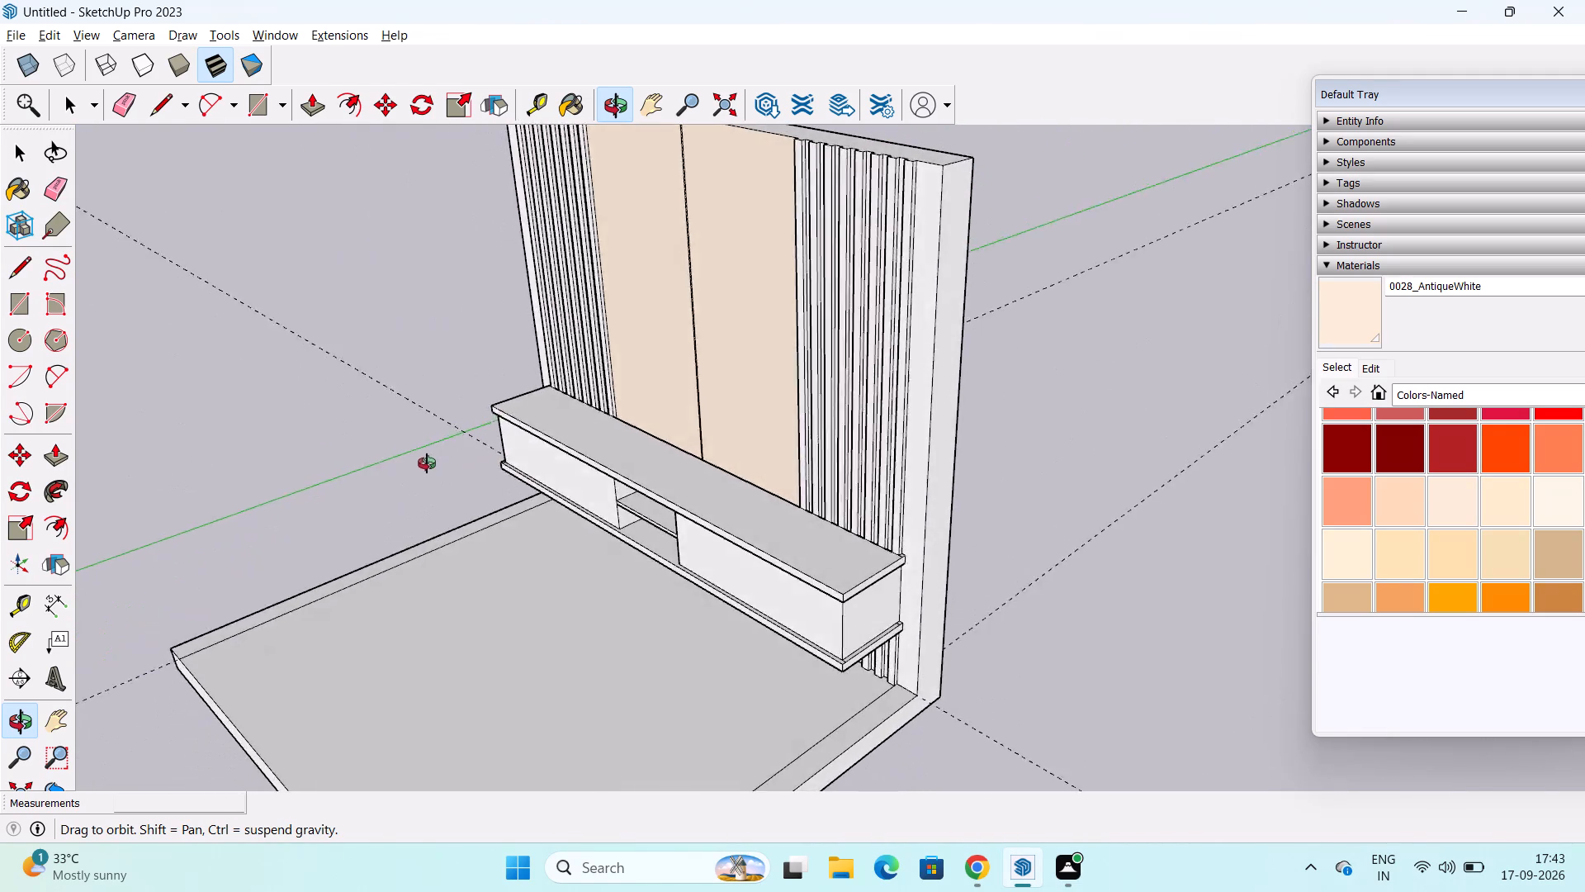
middle_drag(427, 463, 395, 424)
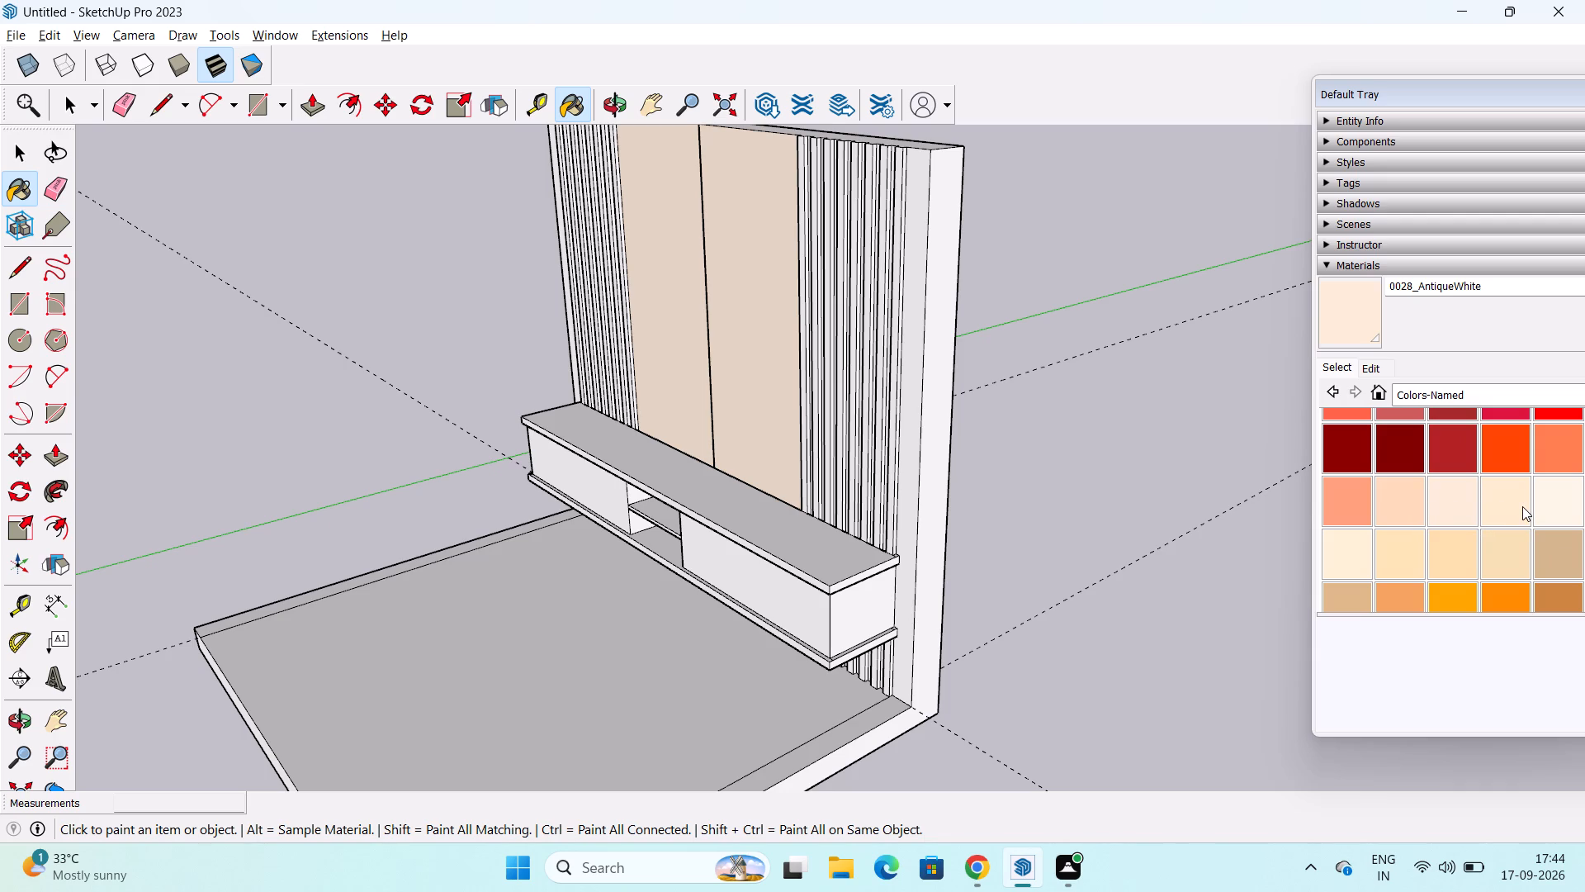
click(1553, 505)
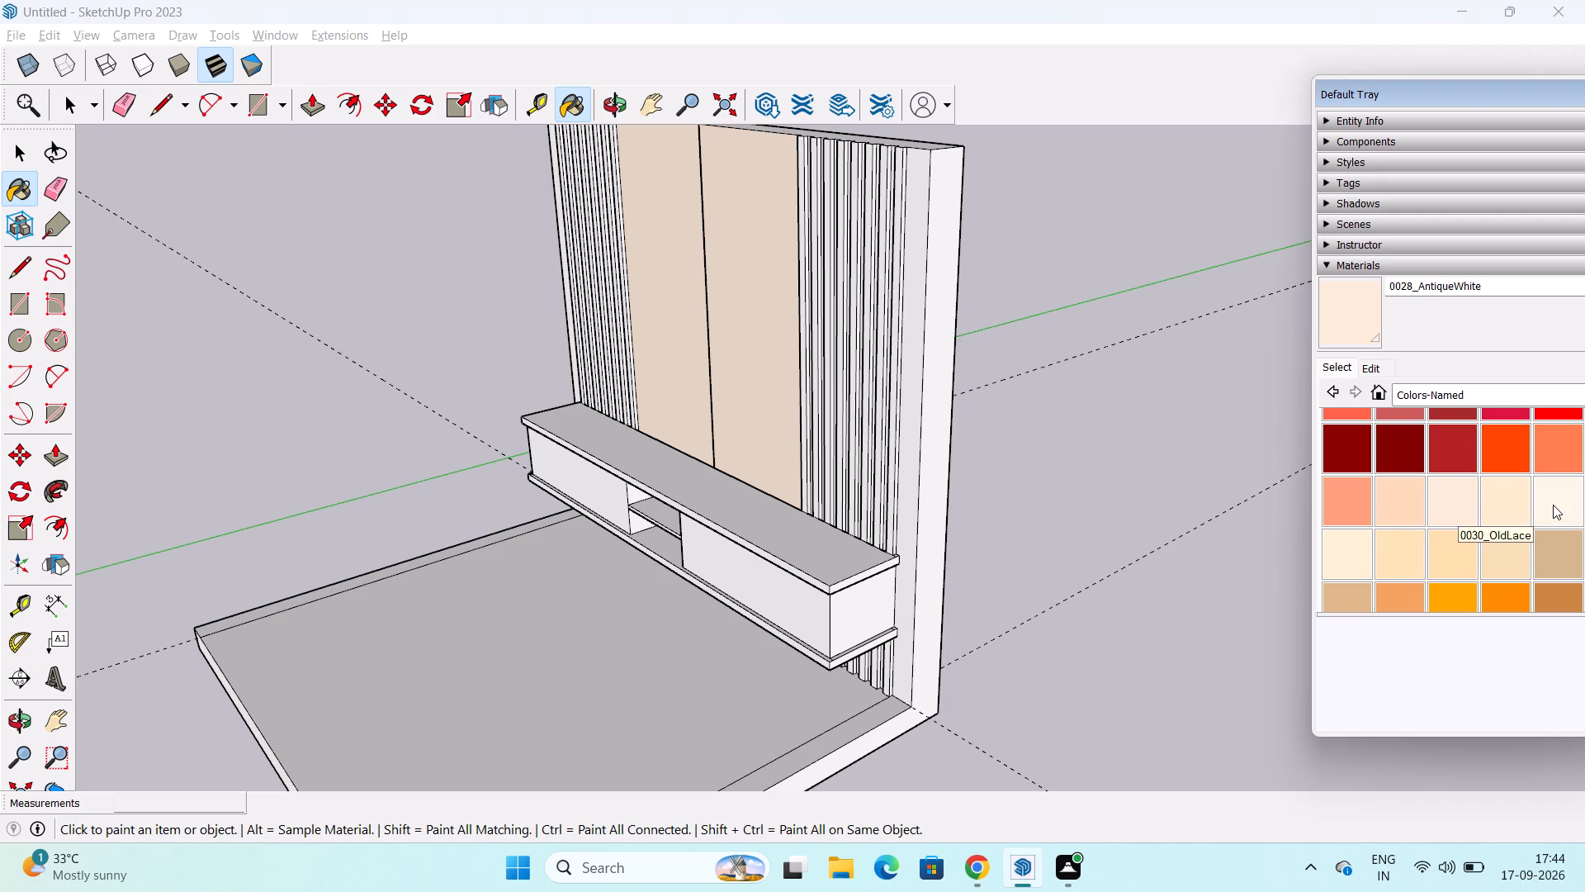
click(655, 276)
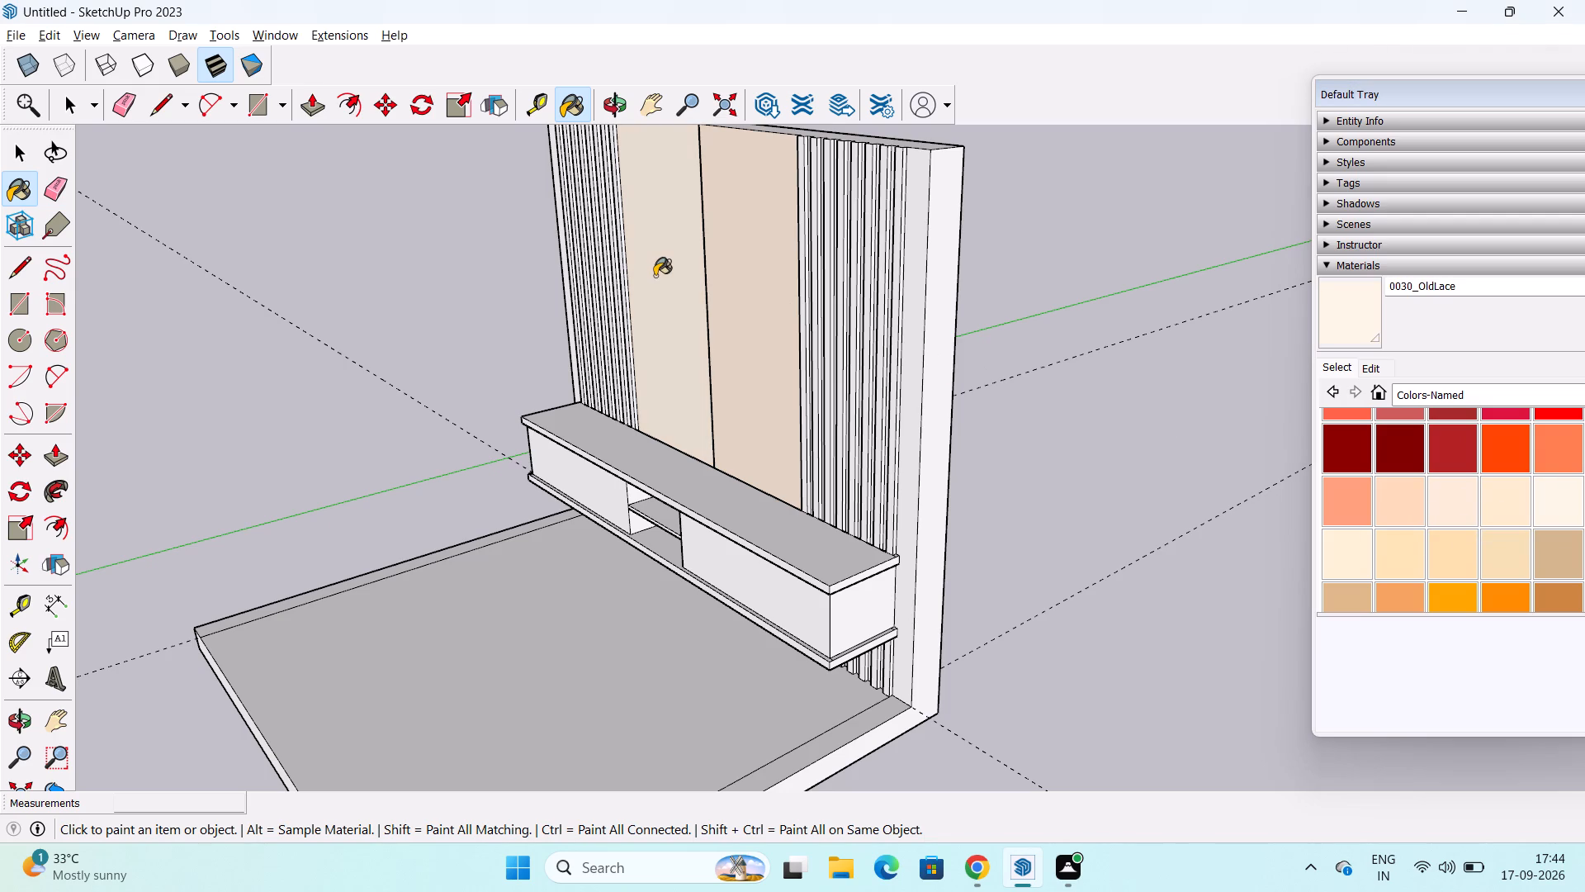
click(760, 299)
Paint the narrow strip between the two central back wall panels with 0030_OldLace.
middle_drag(750, 316, 832, 284)
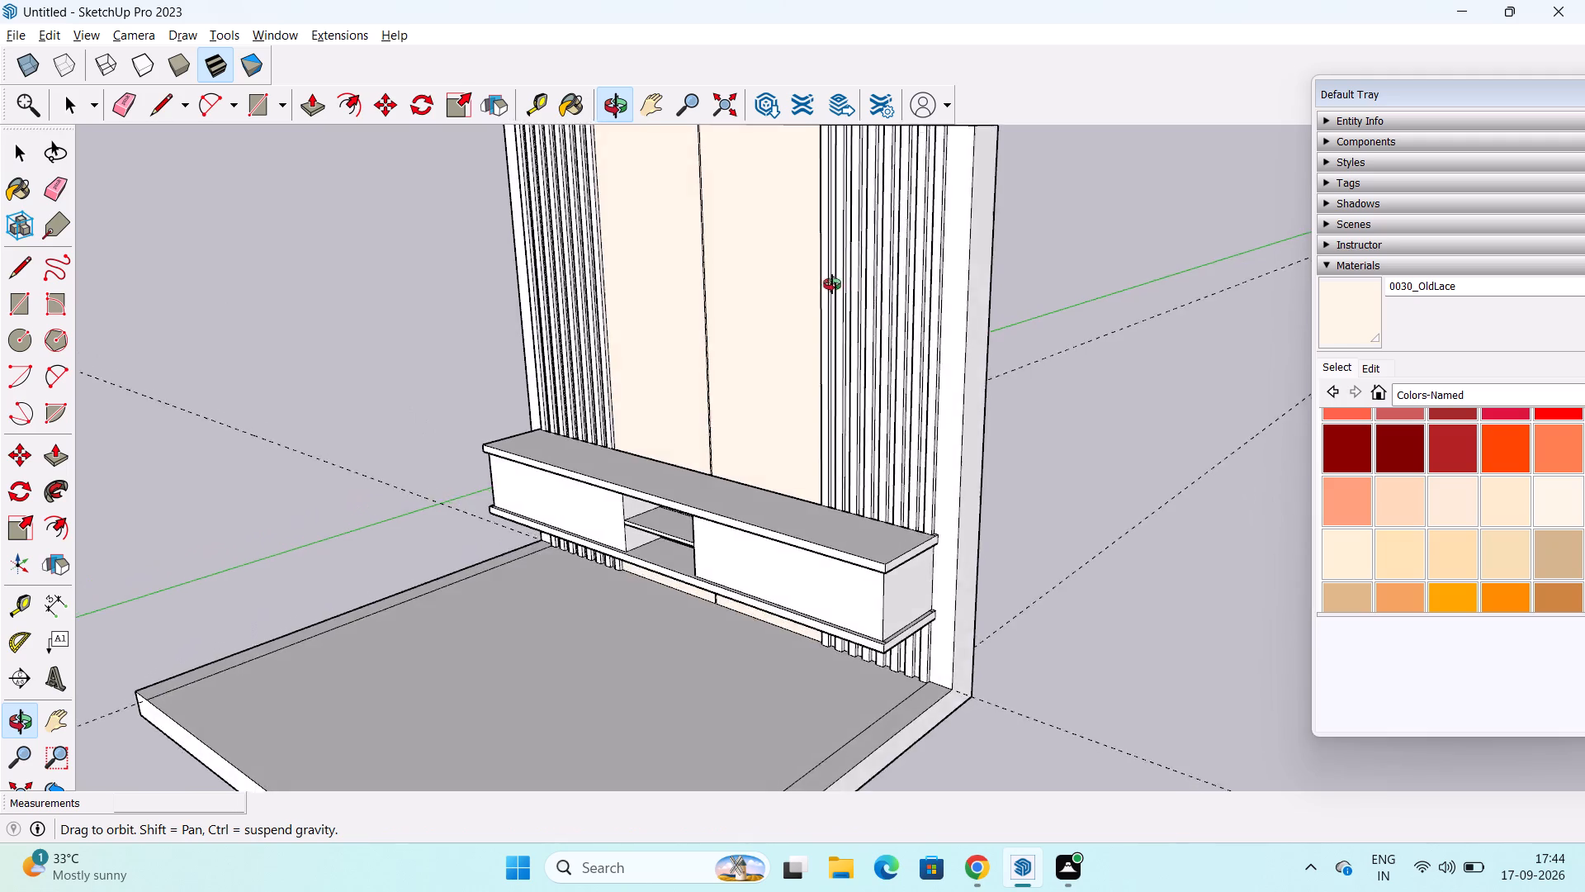
middle_drag(832, 284, 790, 394)
scroll(759, 331, up, 8)
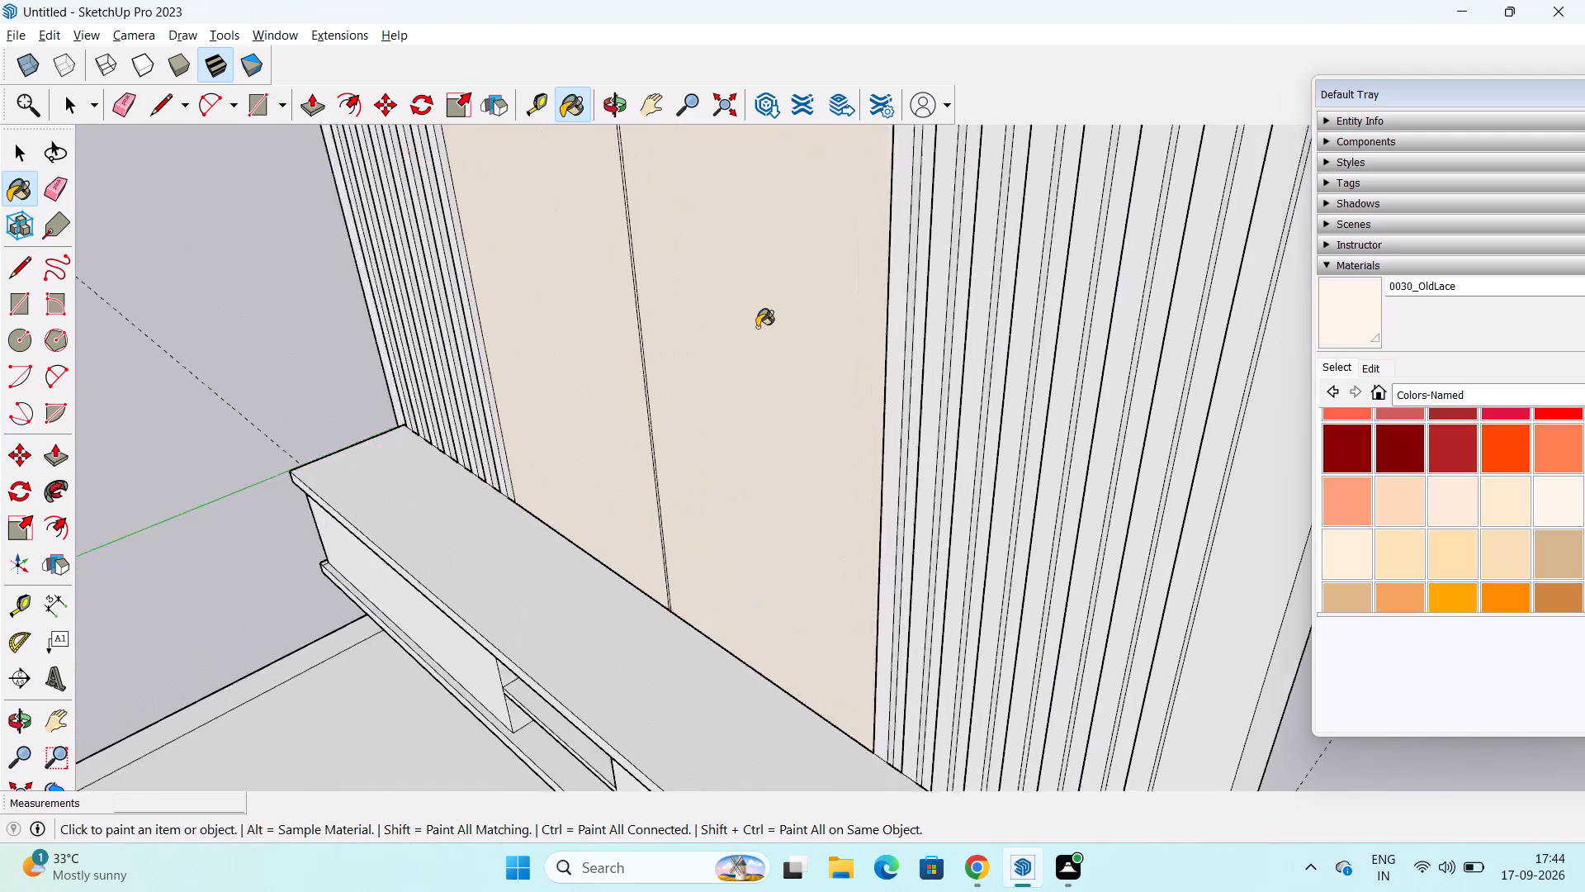
scroll(757, 327, up, 2)
scroll(758, 327, down, 5)
middle_drag(758, 327, 960, 302)
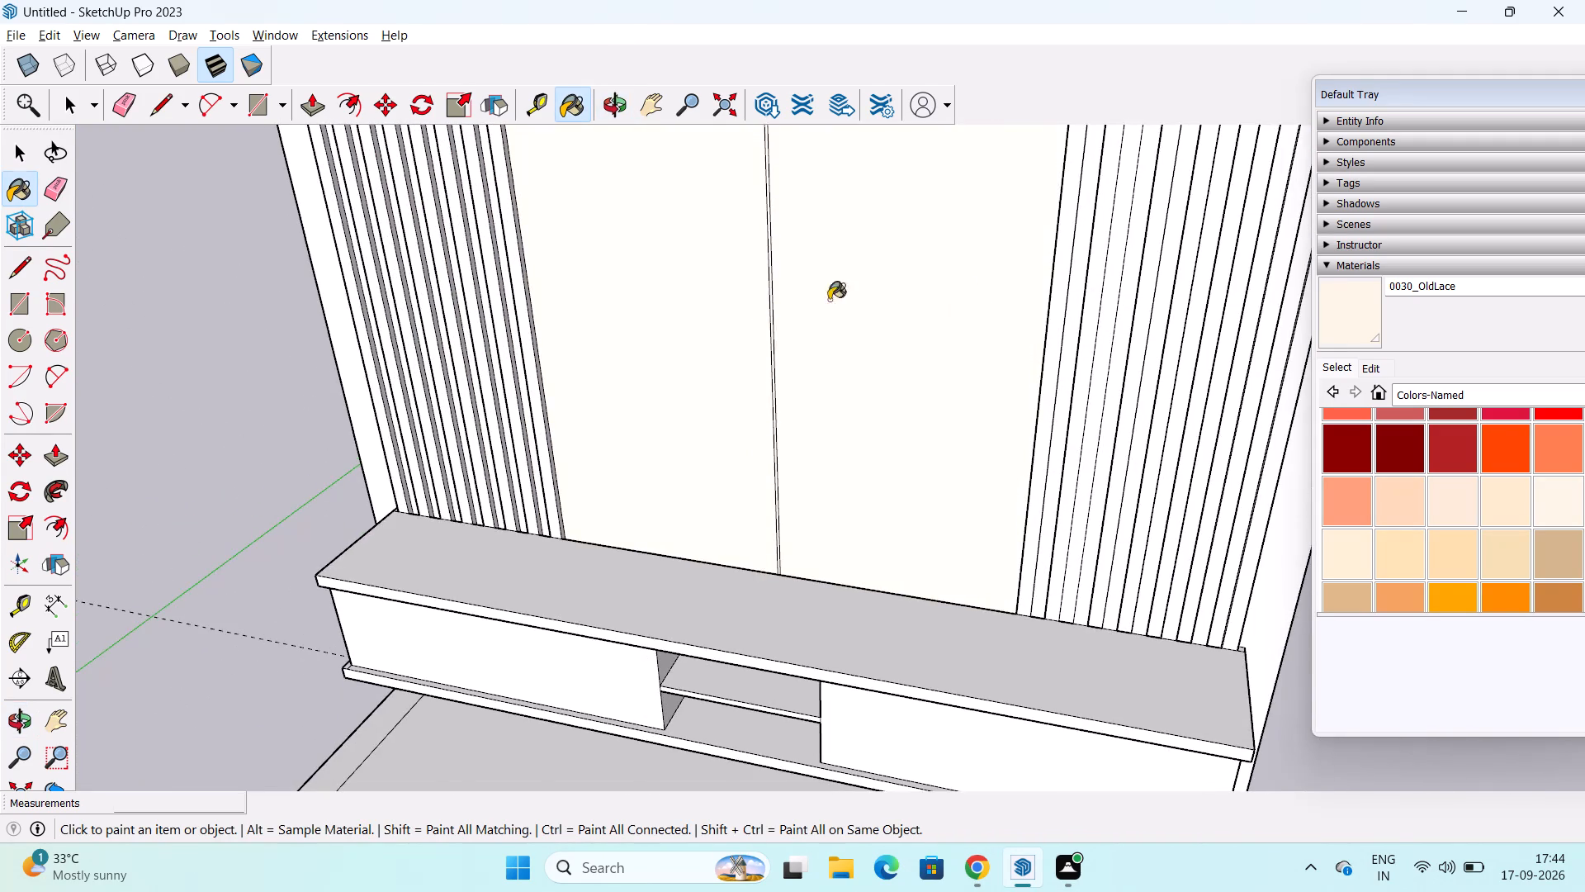
scroll(796, 295, up, 18)
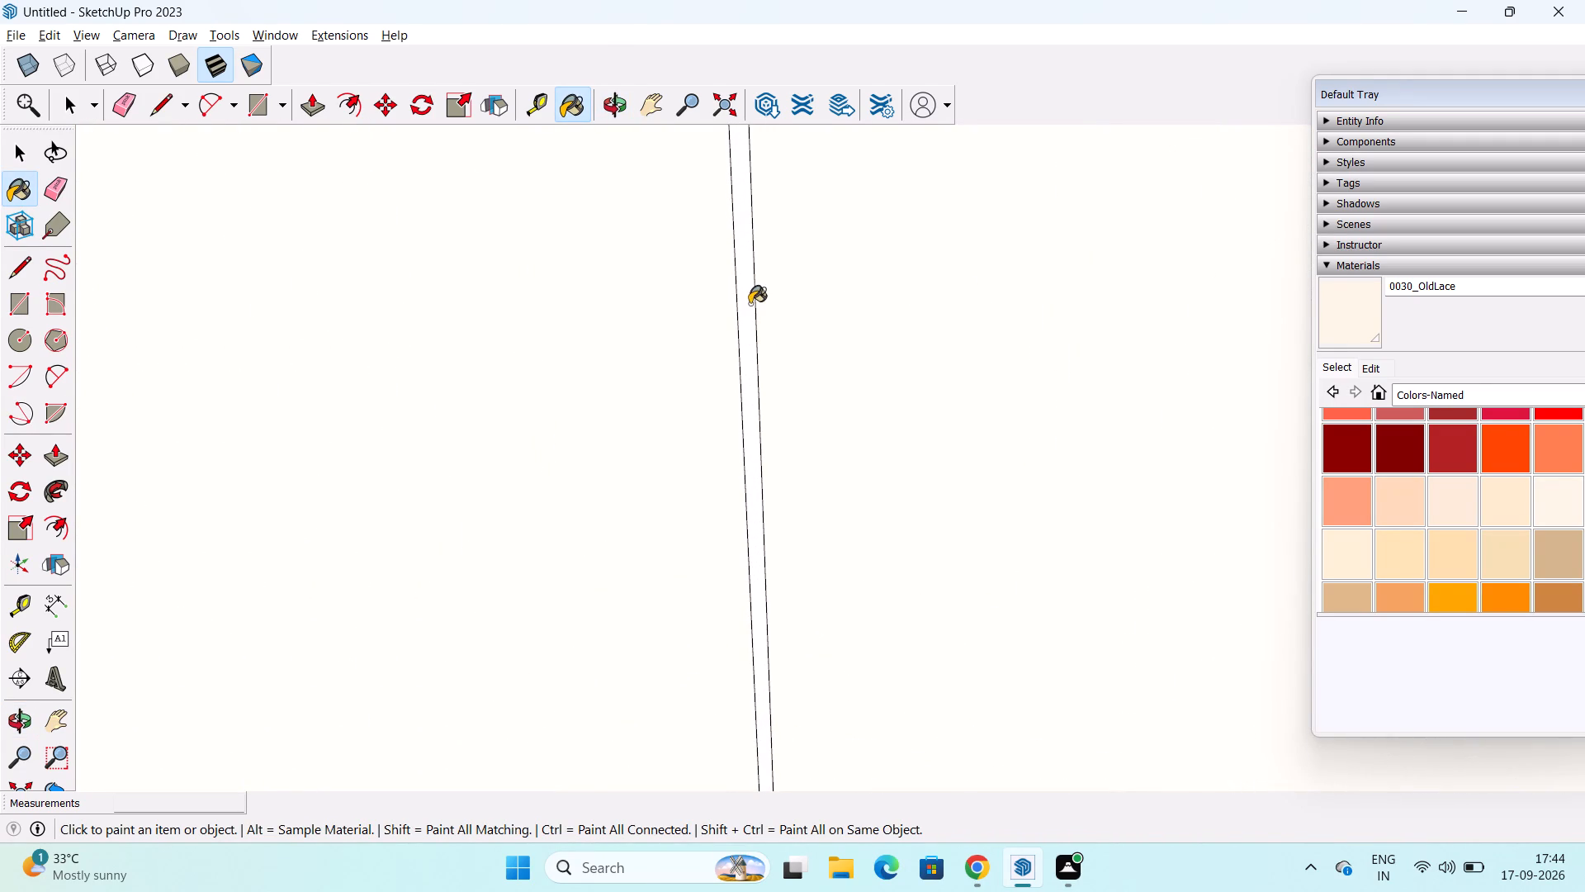
click(750, 304)
scroll(811, 290, down, 5)
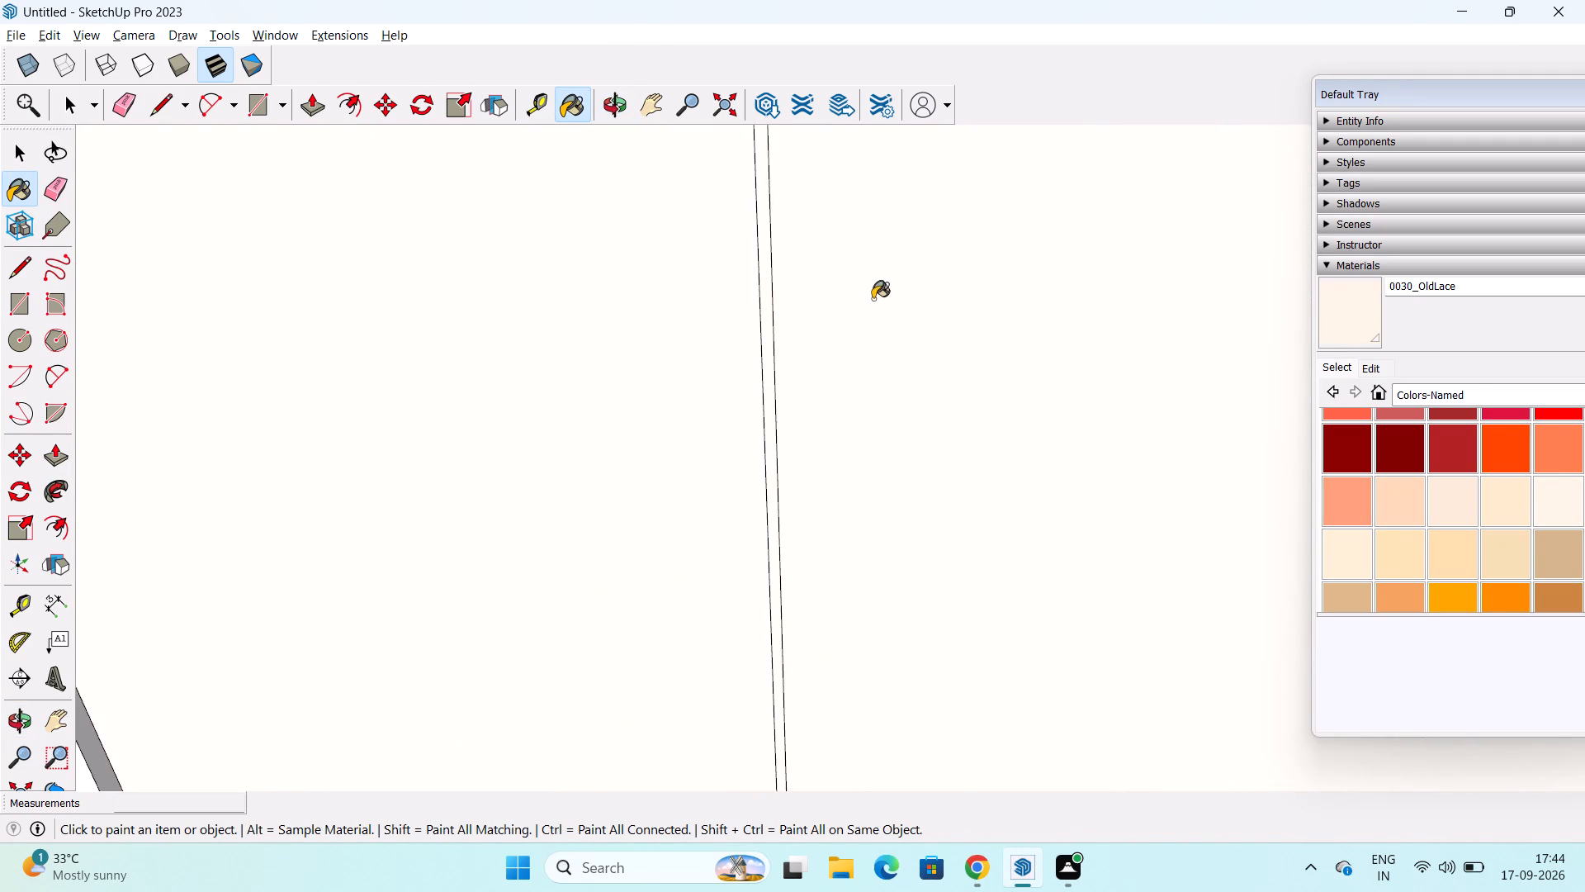
scroll(873, 299, down, 13)
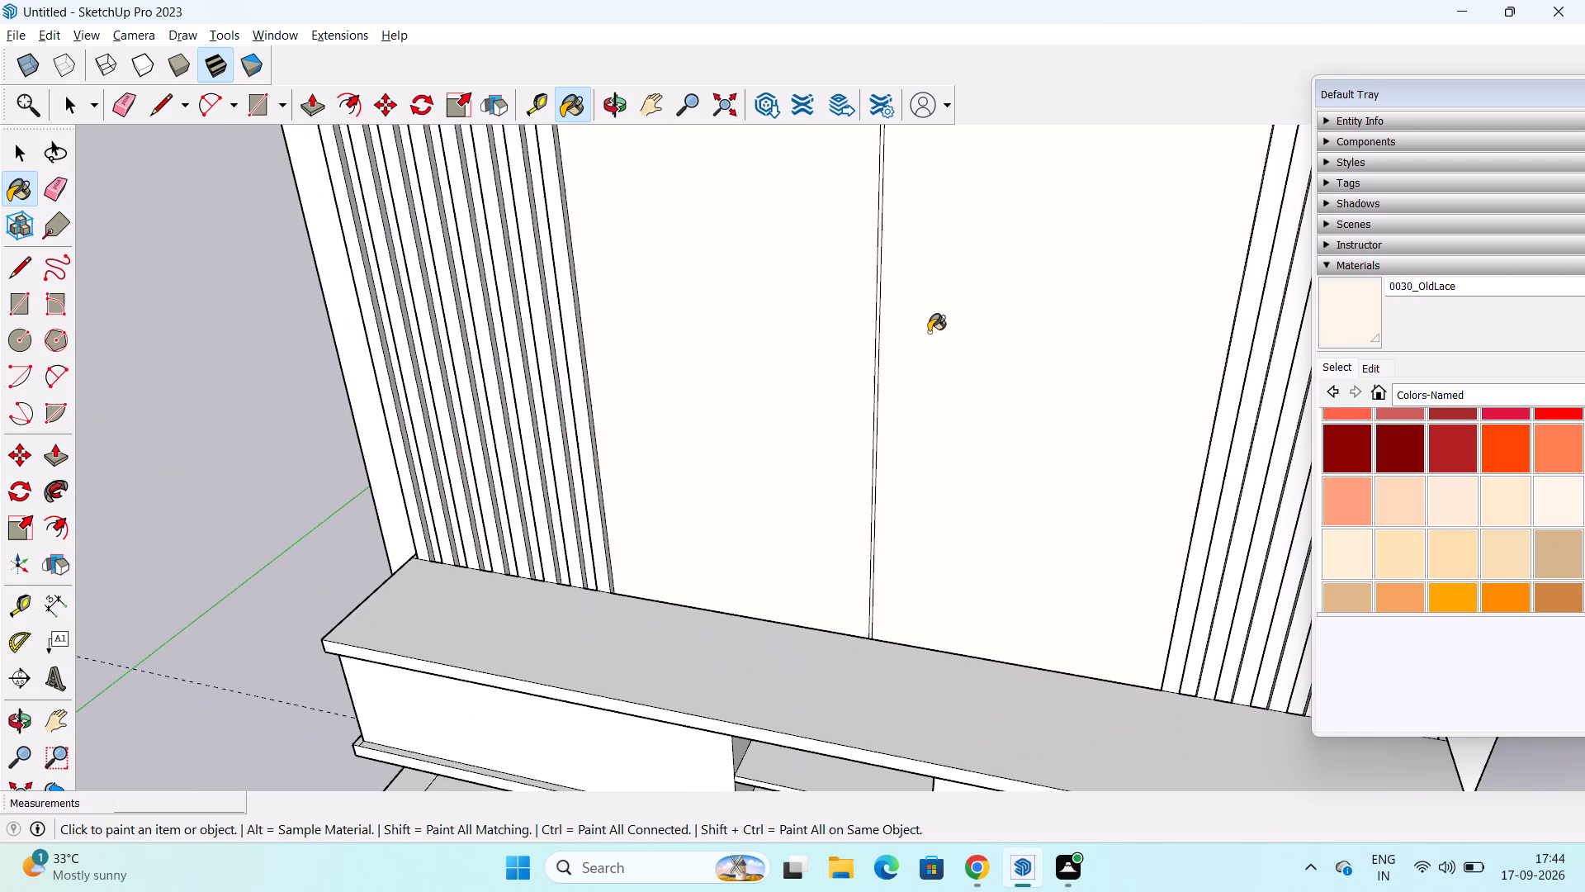
scroll(929, 332, down, 2)
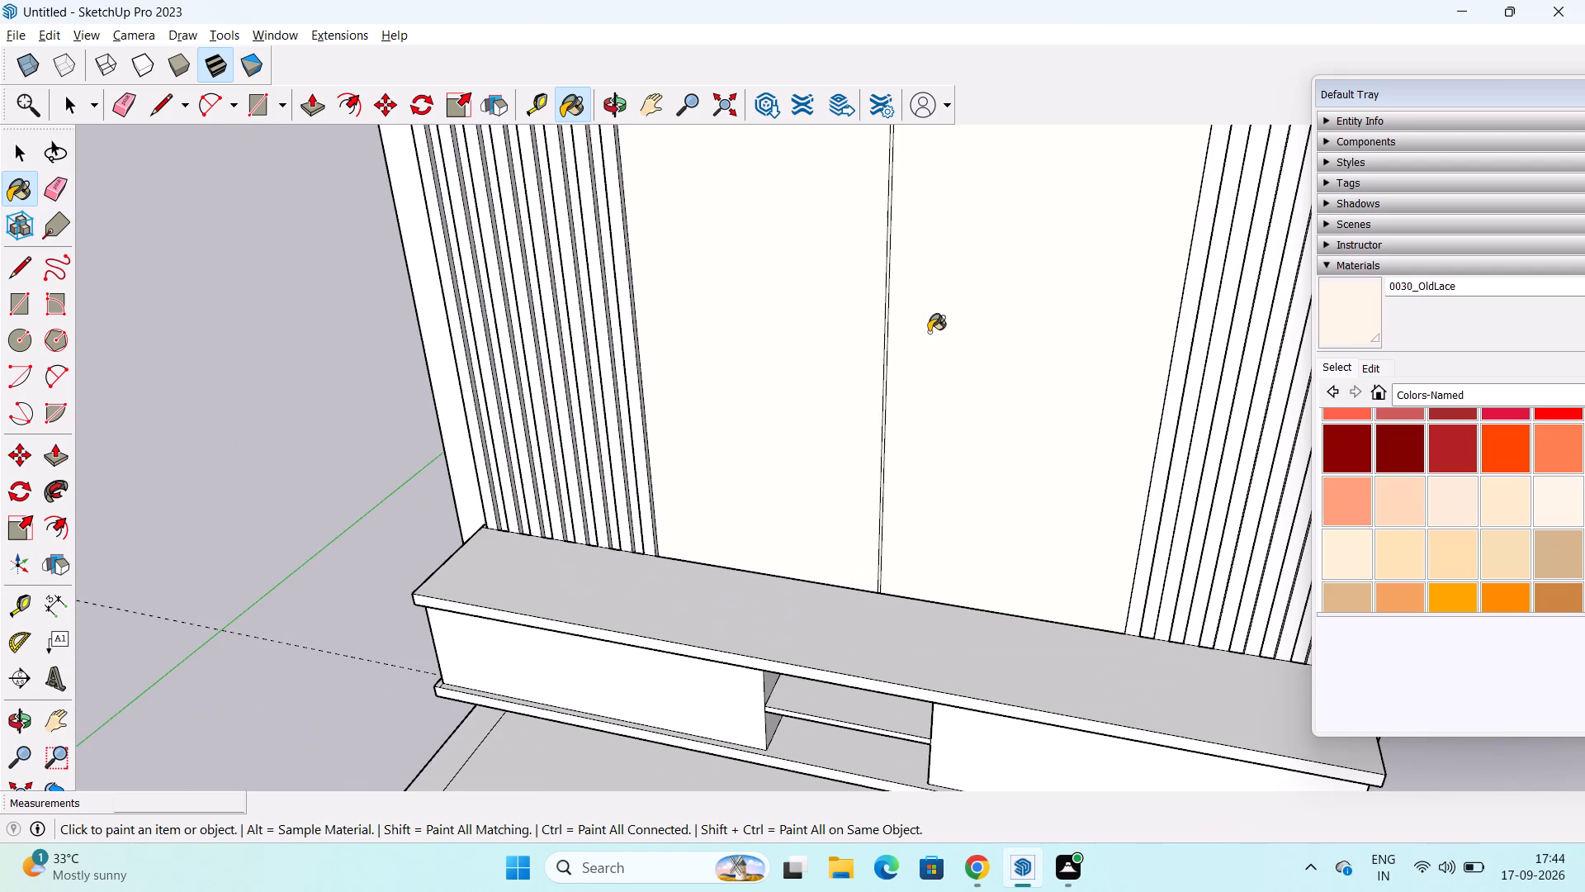
key(space)
Push the narrow strip between the two central back wall panels 0.5" into the wall to form a groove.
shift+middle_drag(915, 253, 921, 468)
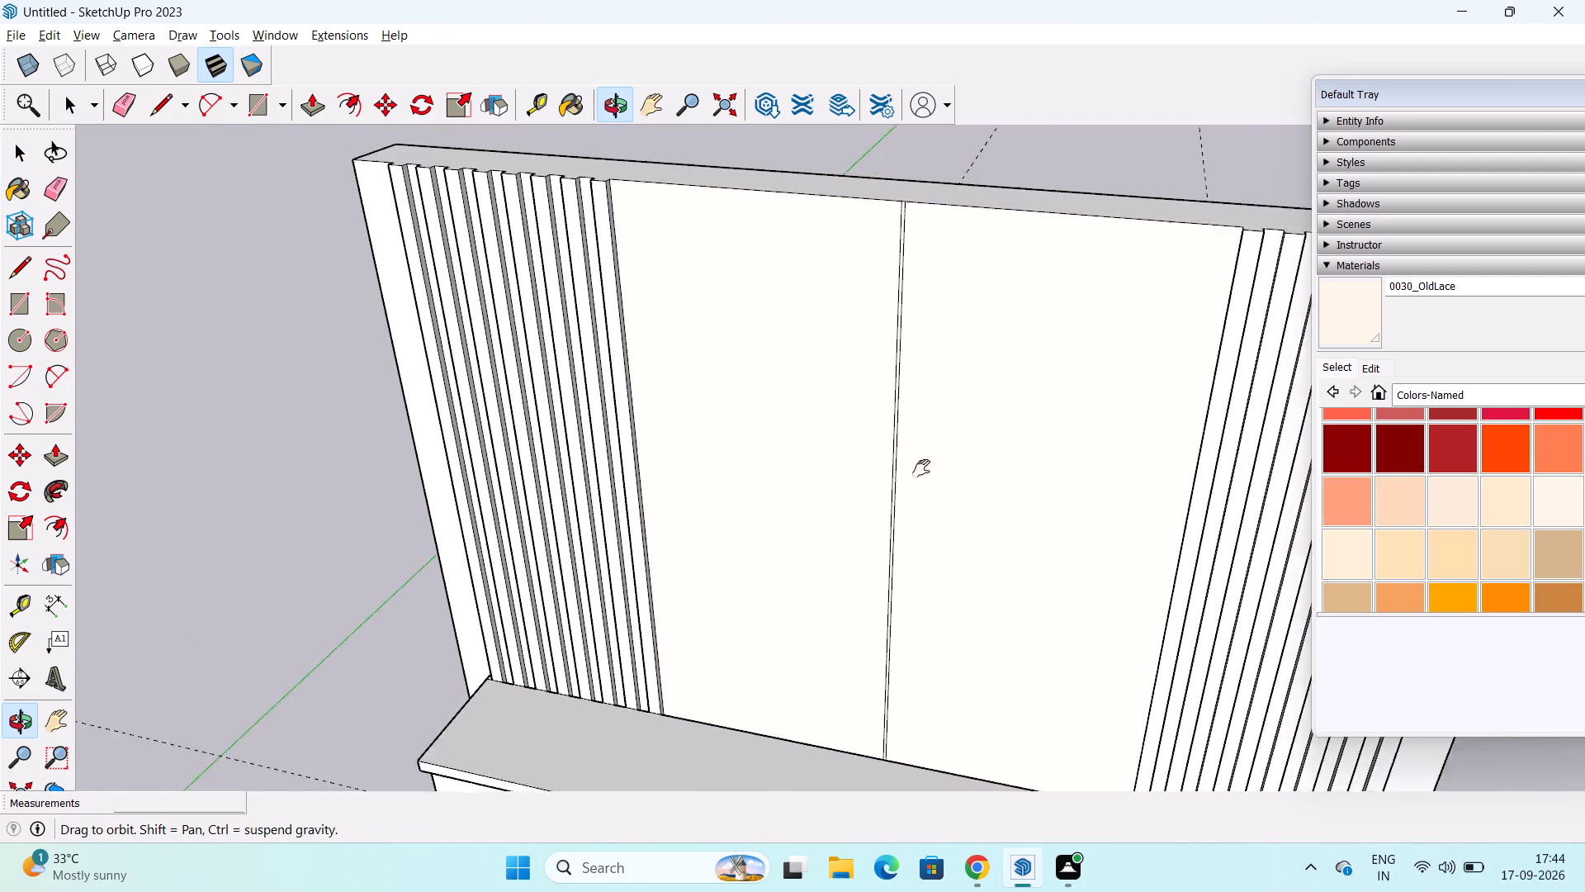
shift+middle_drag(921, 468, 920, 613)
scroll(895, 490, up, 7)
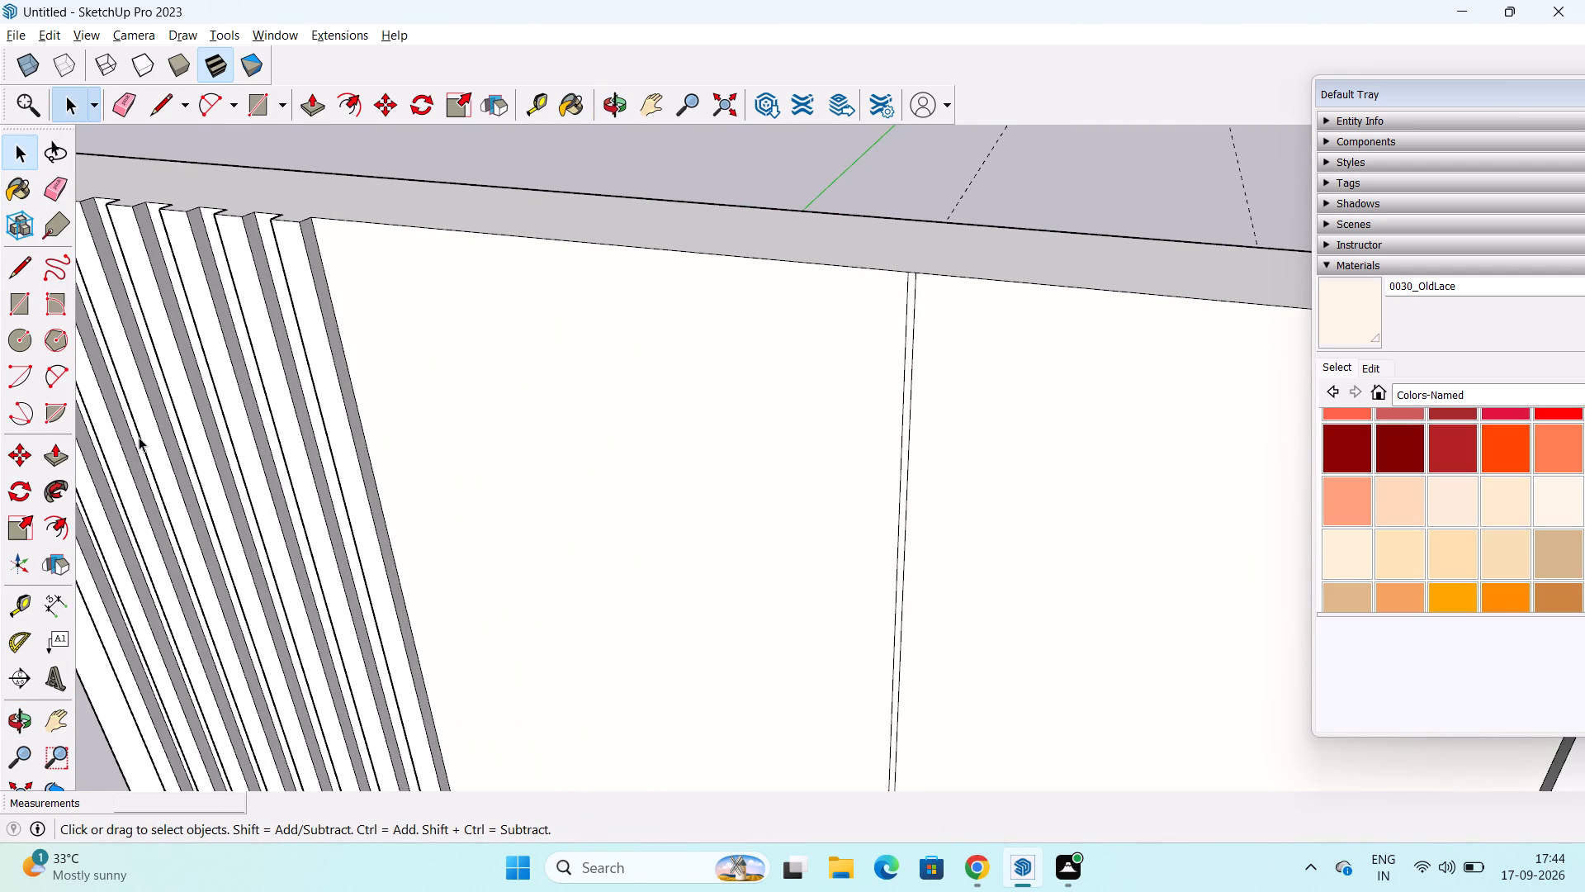
click(57, 456)
scroll(867, 351, up, 3)
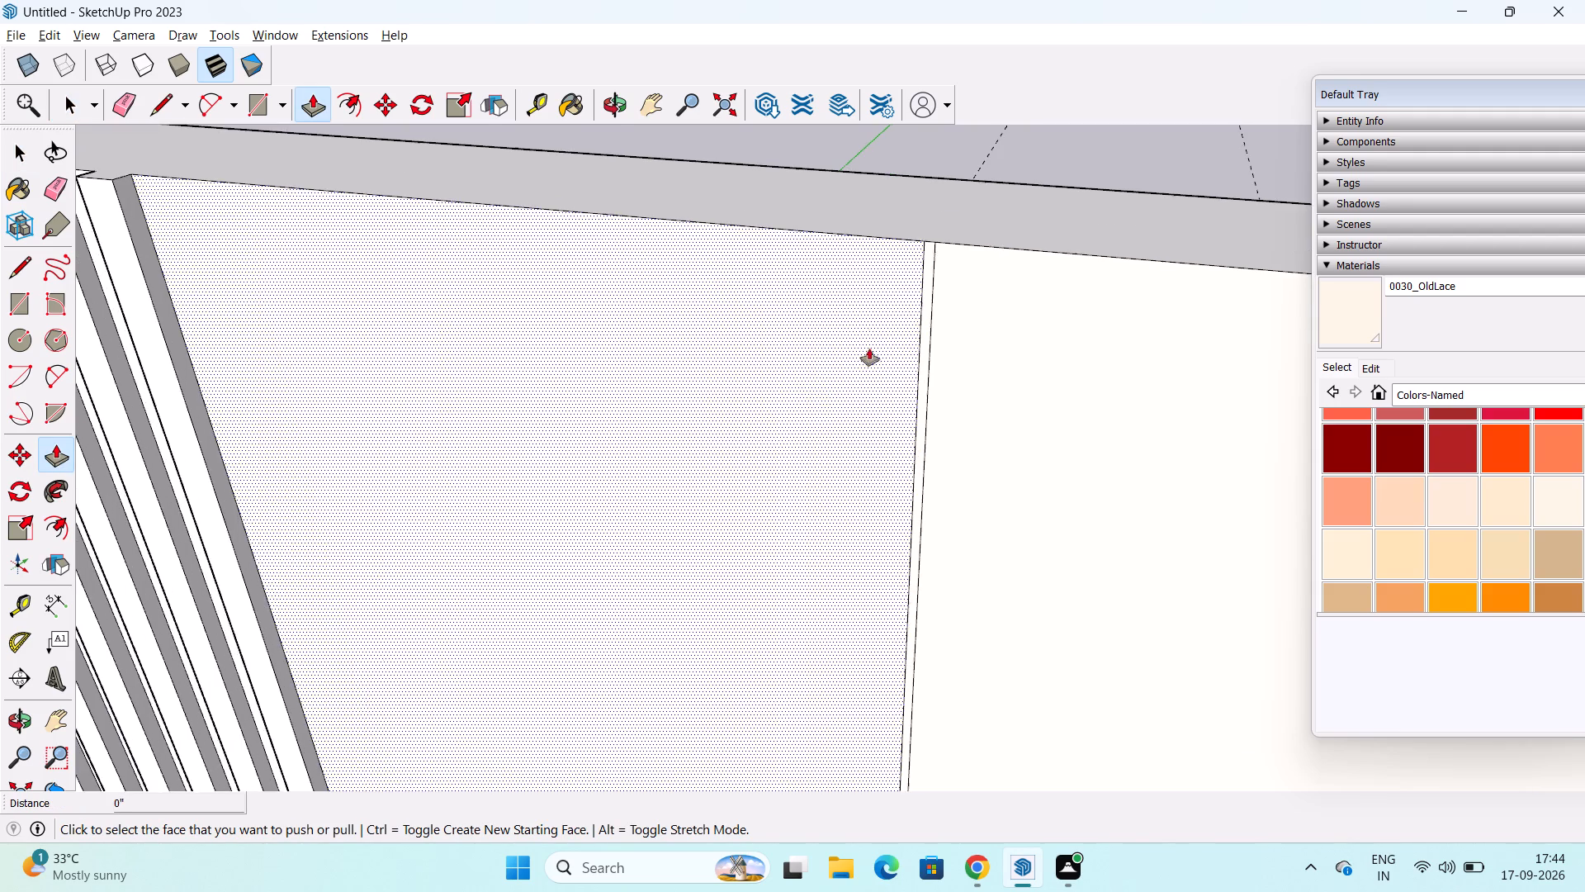
scroll(878, 341, up, 1)
click(937, 247)
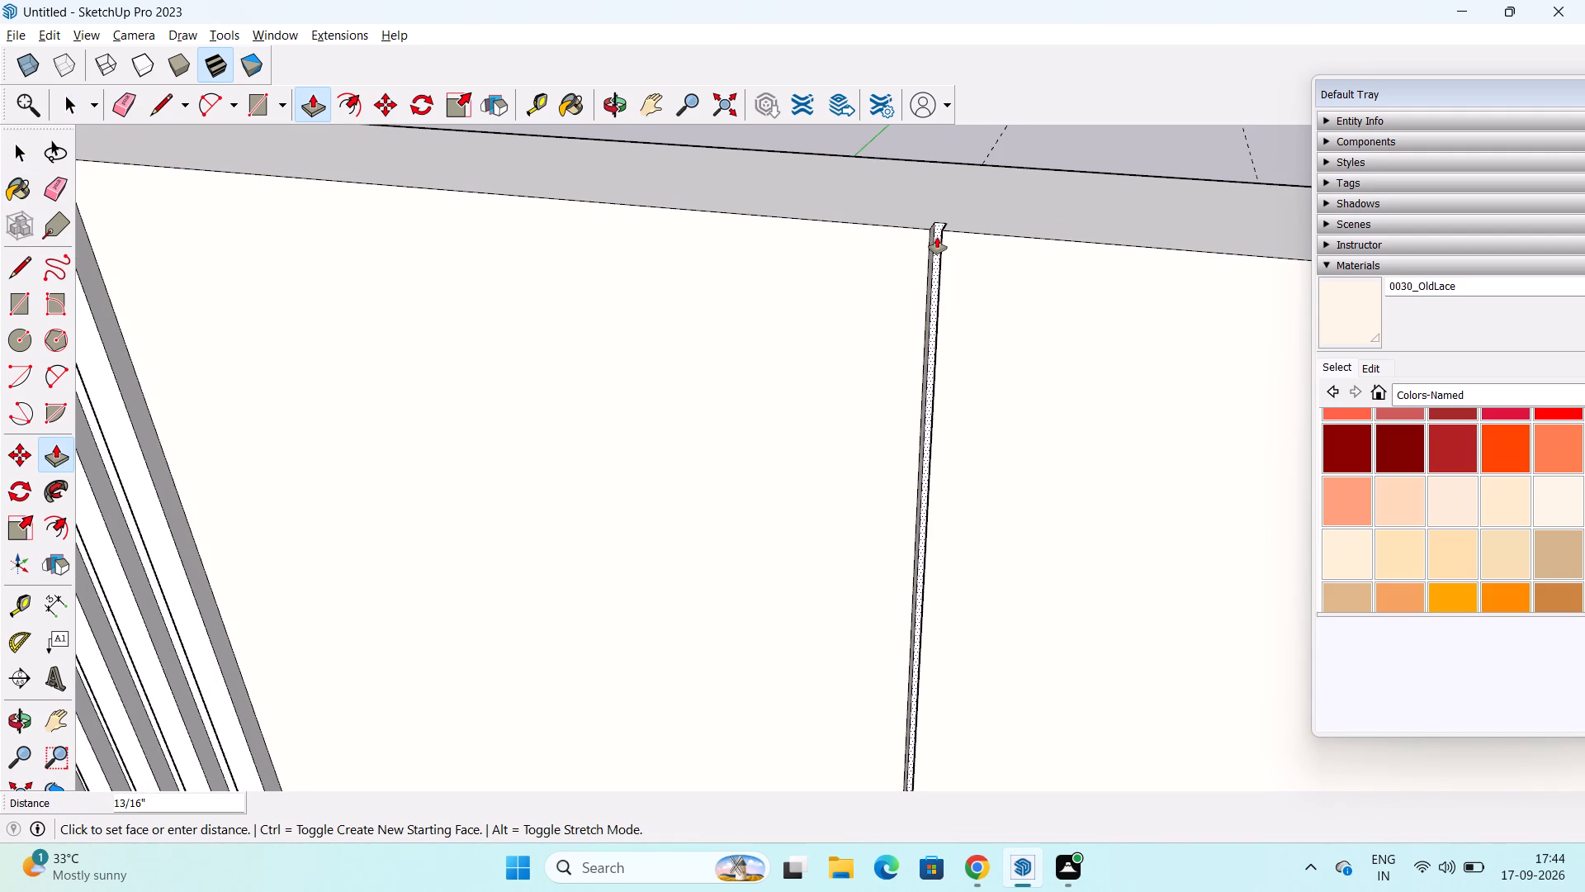
text(0.5")
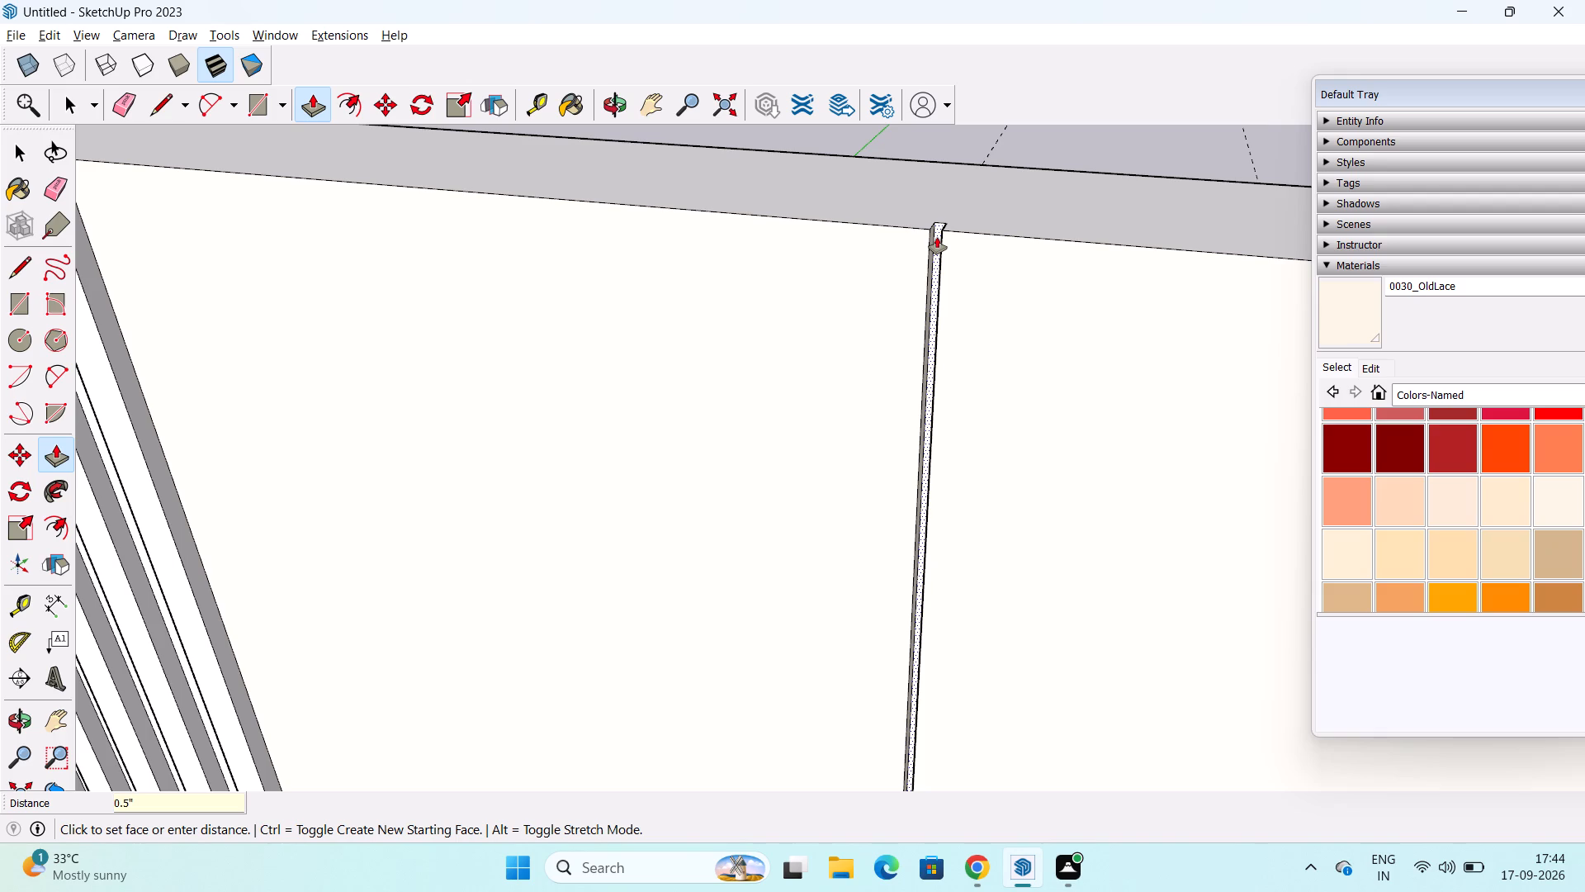
key(Return)
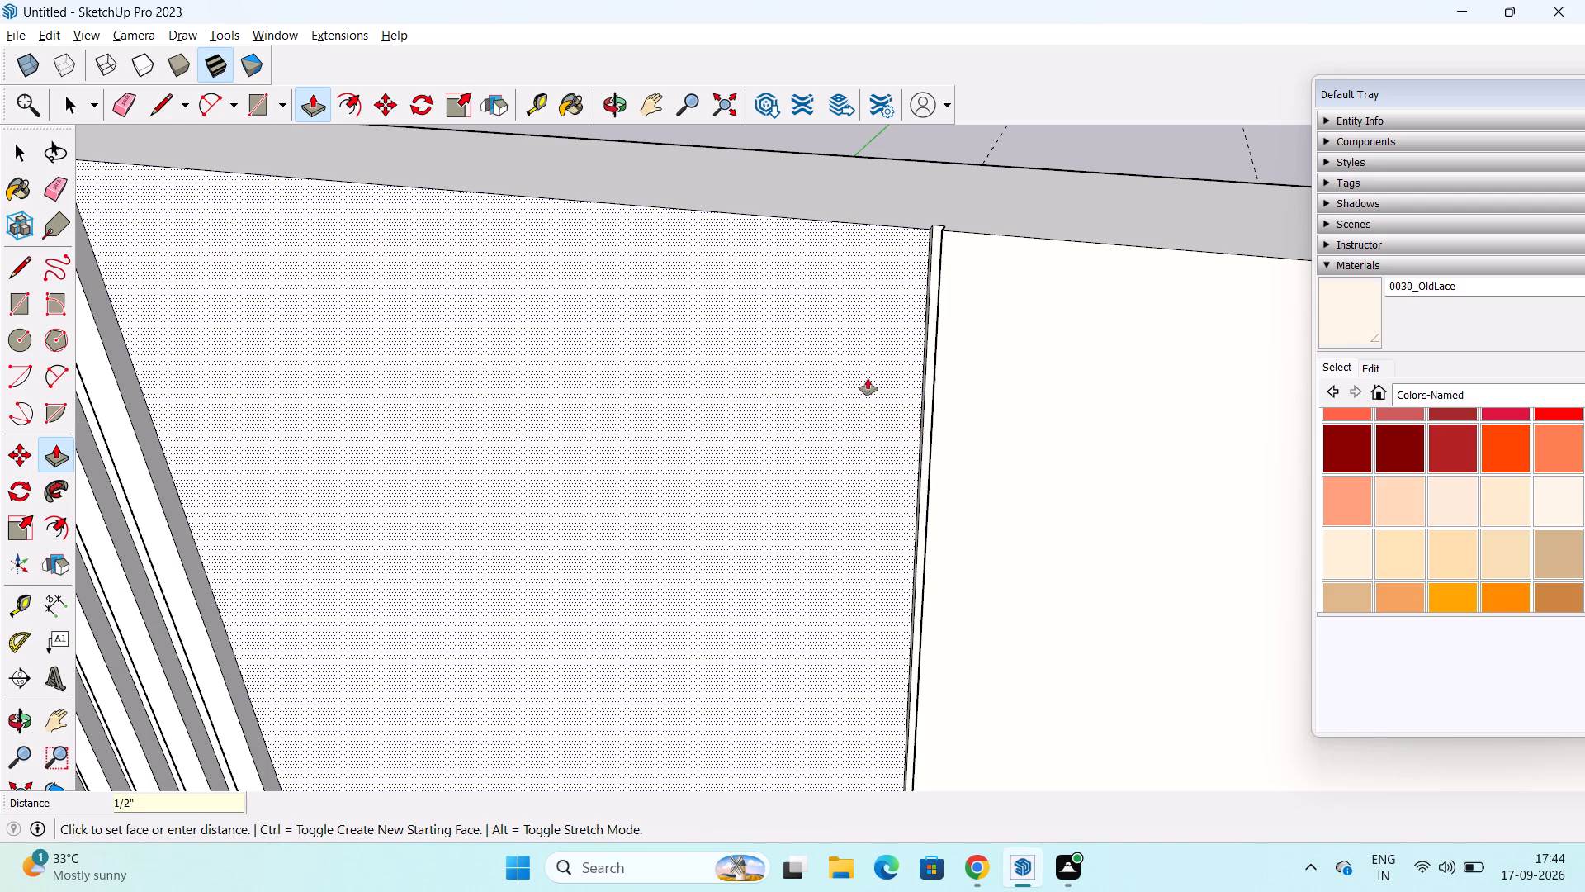
key(space)
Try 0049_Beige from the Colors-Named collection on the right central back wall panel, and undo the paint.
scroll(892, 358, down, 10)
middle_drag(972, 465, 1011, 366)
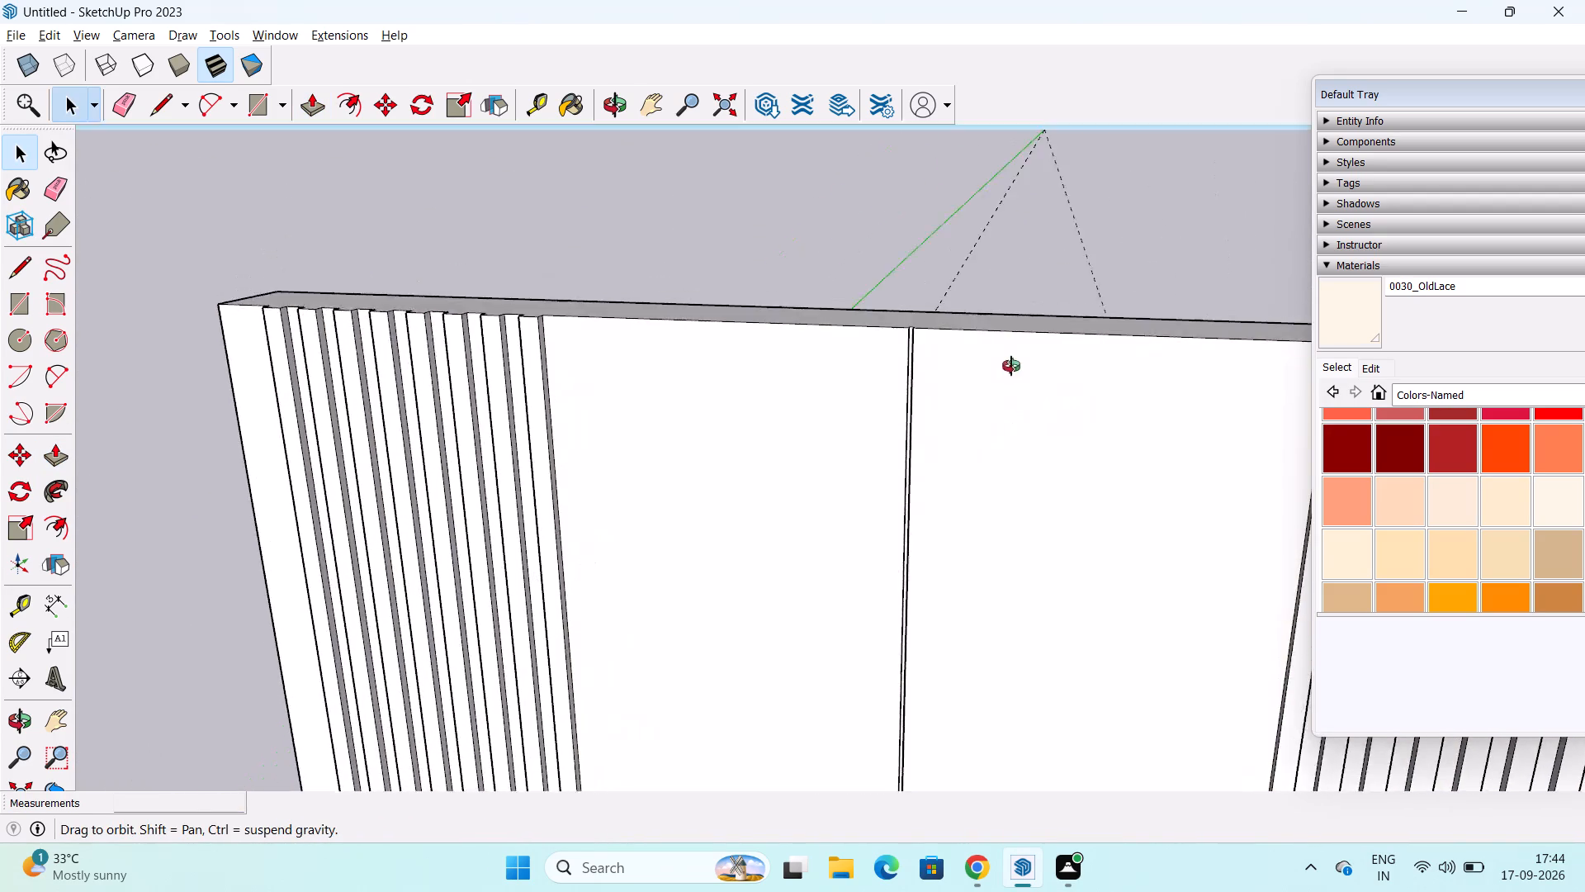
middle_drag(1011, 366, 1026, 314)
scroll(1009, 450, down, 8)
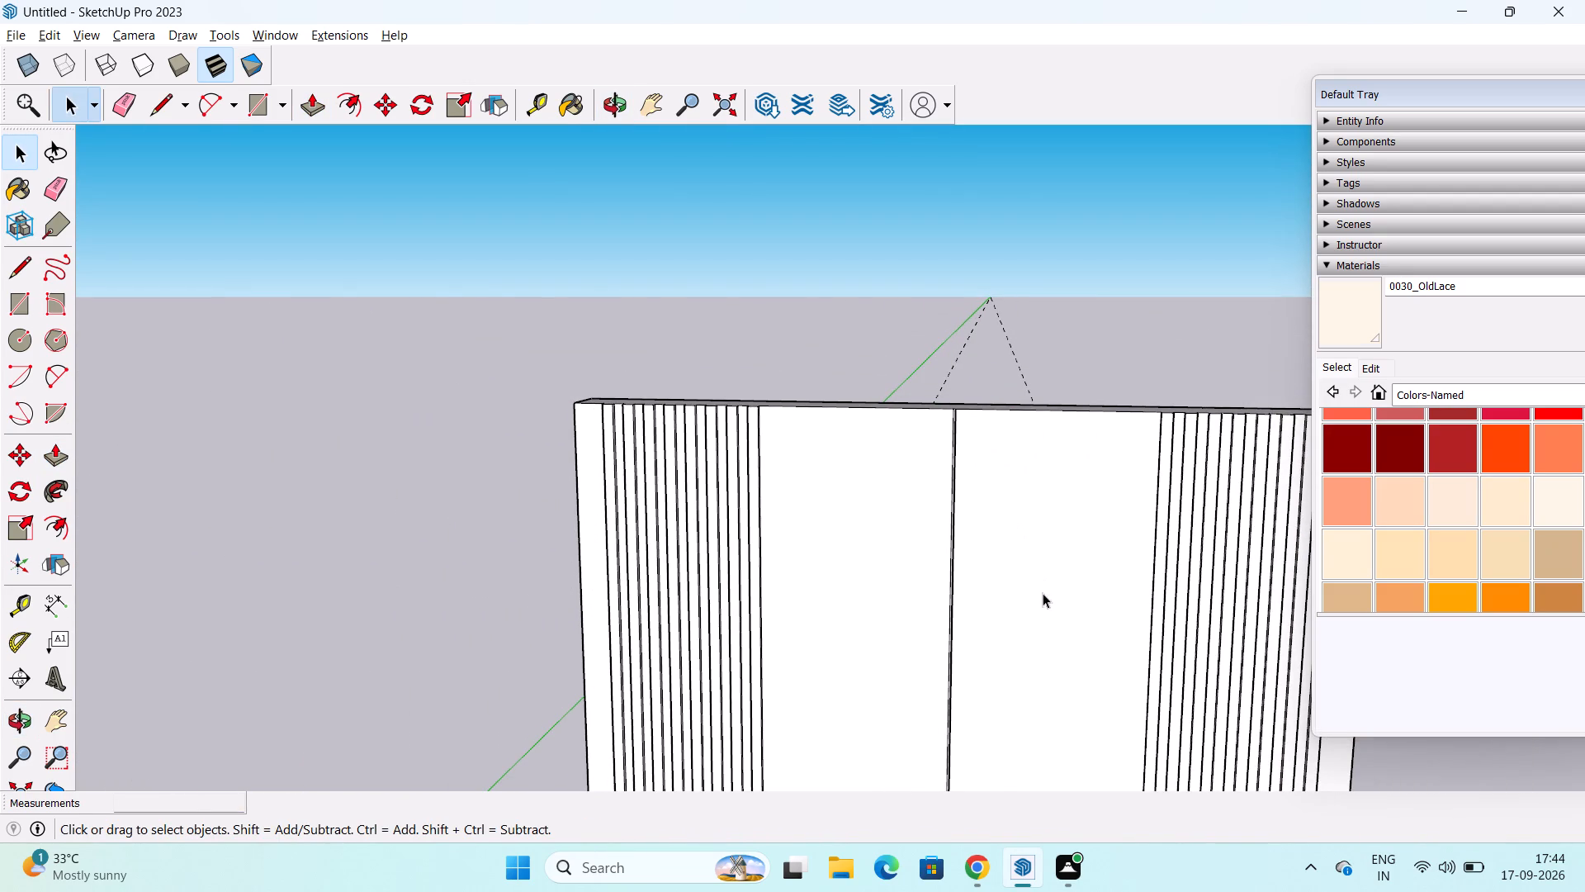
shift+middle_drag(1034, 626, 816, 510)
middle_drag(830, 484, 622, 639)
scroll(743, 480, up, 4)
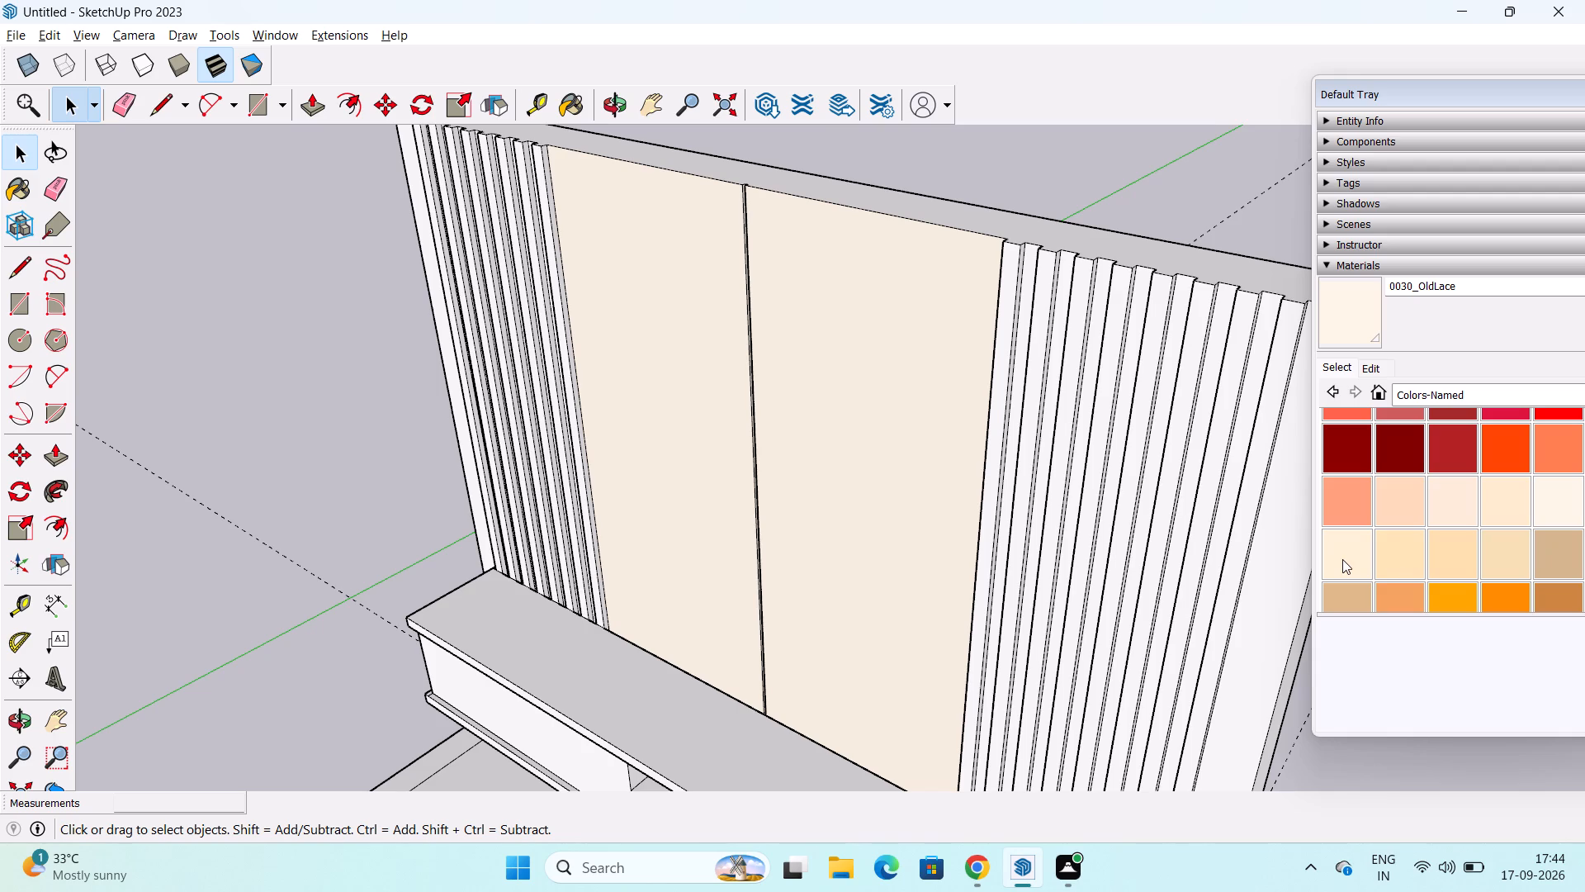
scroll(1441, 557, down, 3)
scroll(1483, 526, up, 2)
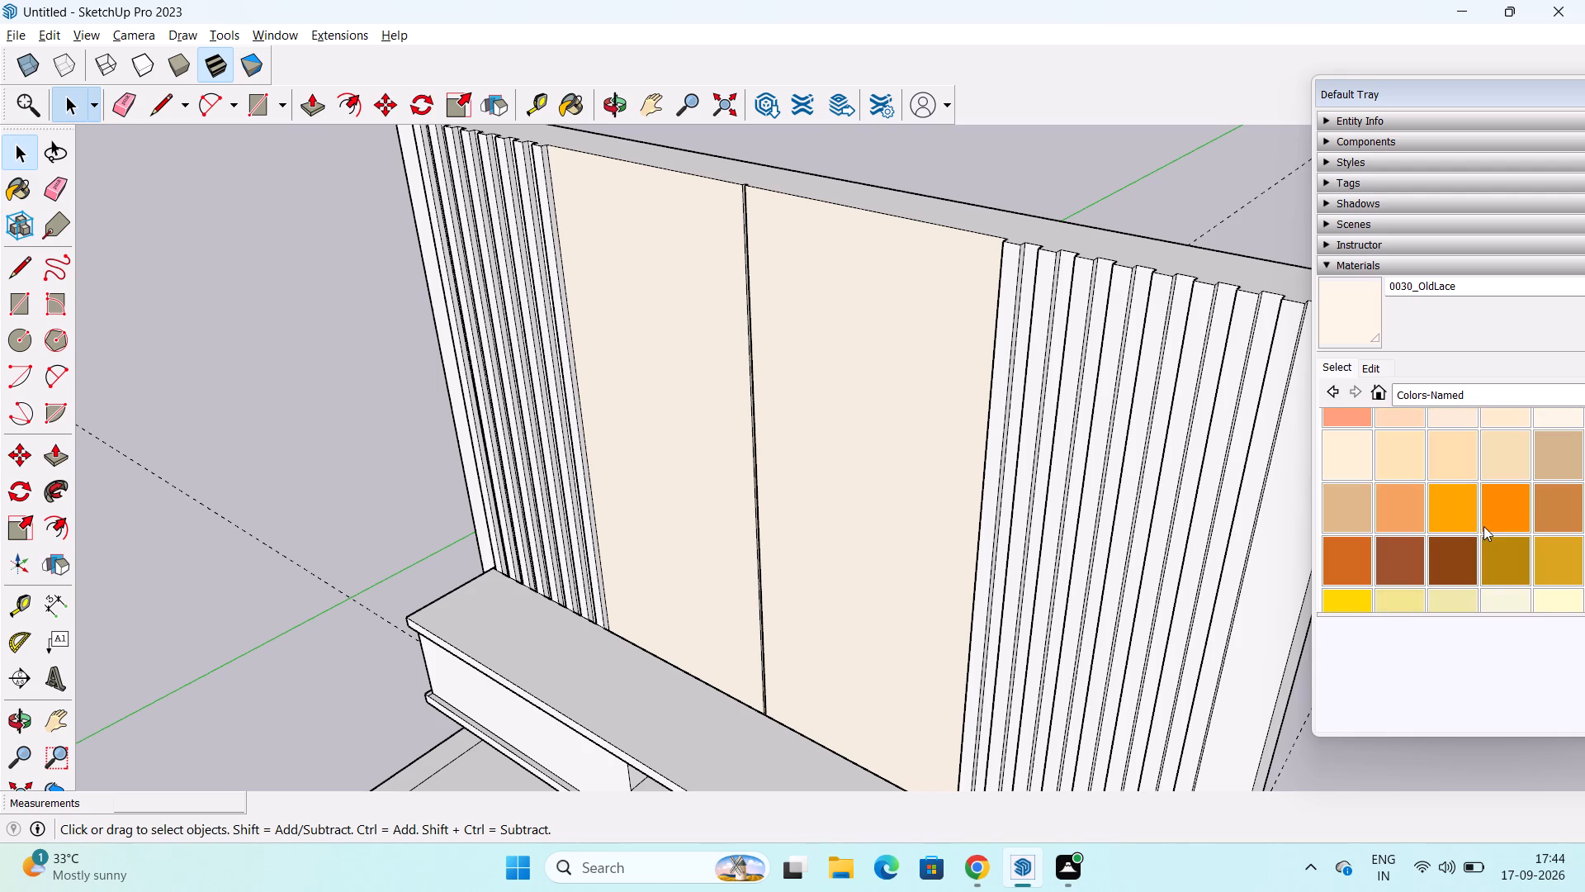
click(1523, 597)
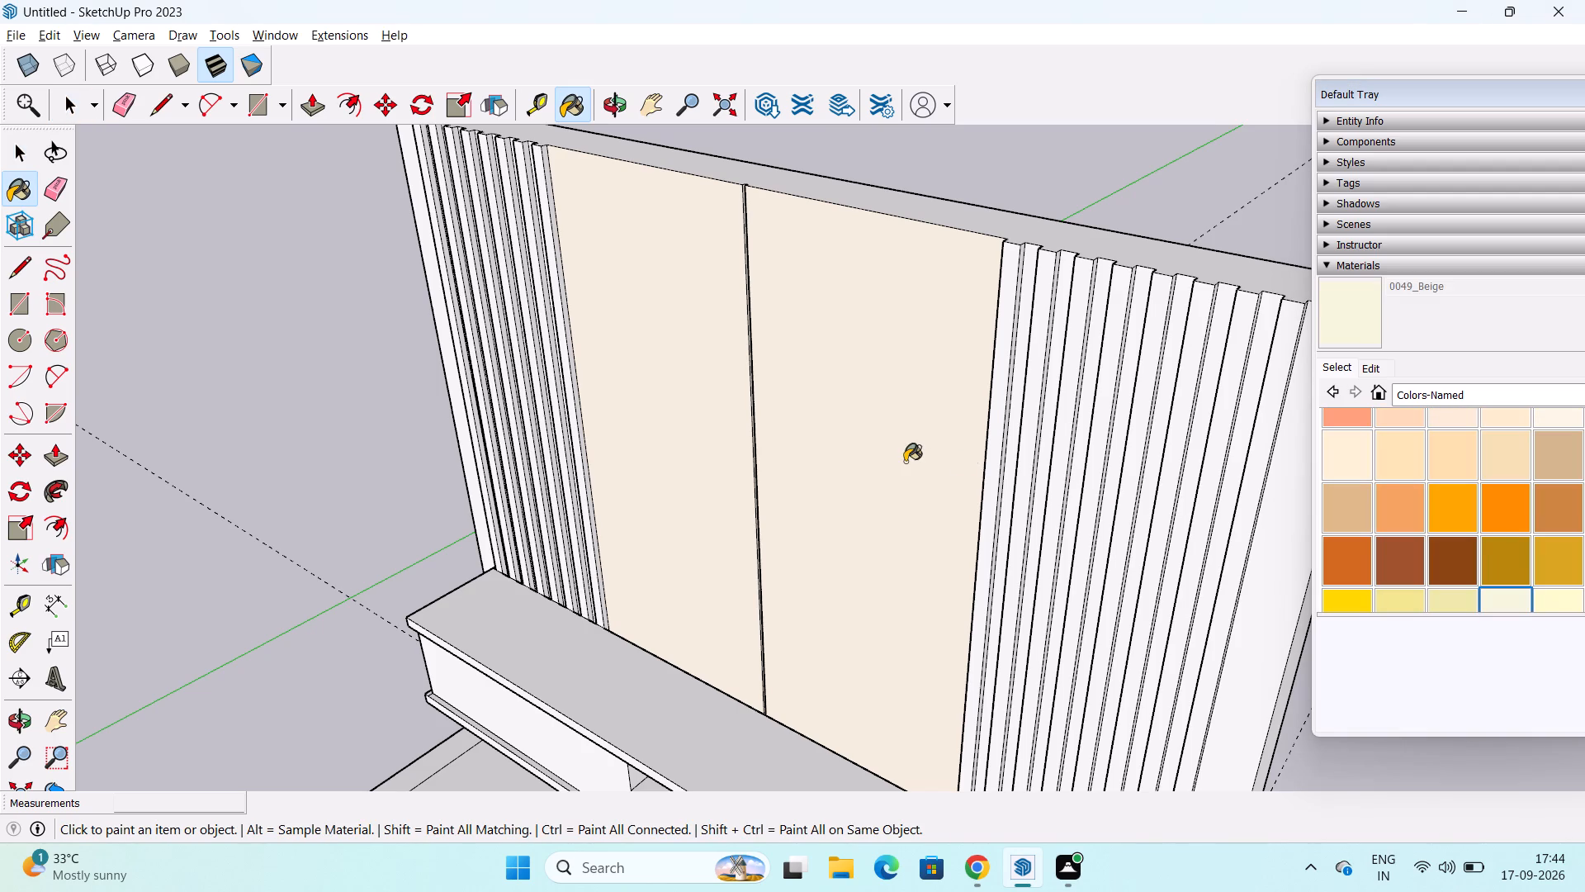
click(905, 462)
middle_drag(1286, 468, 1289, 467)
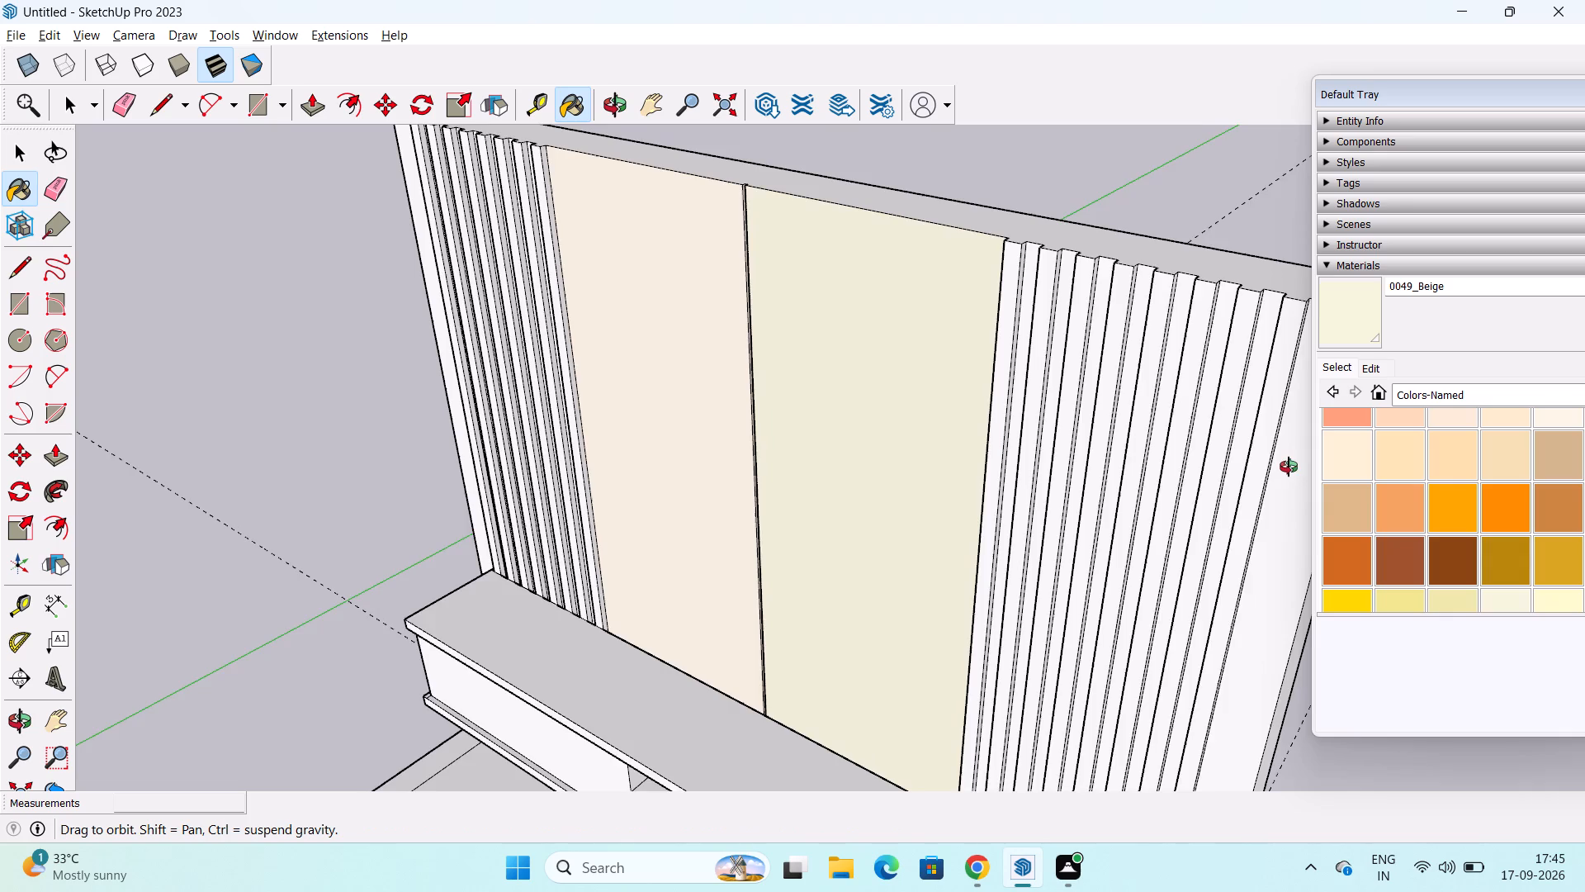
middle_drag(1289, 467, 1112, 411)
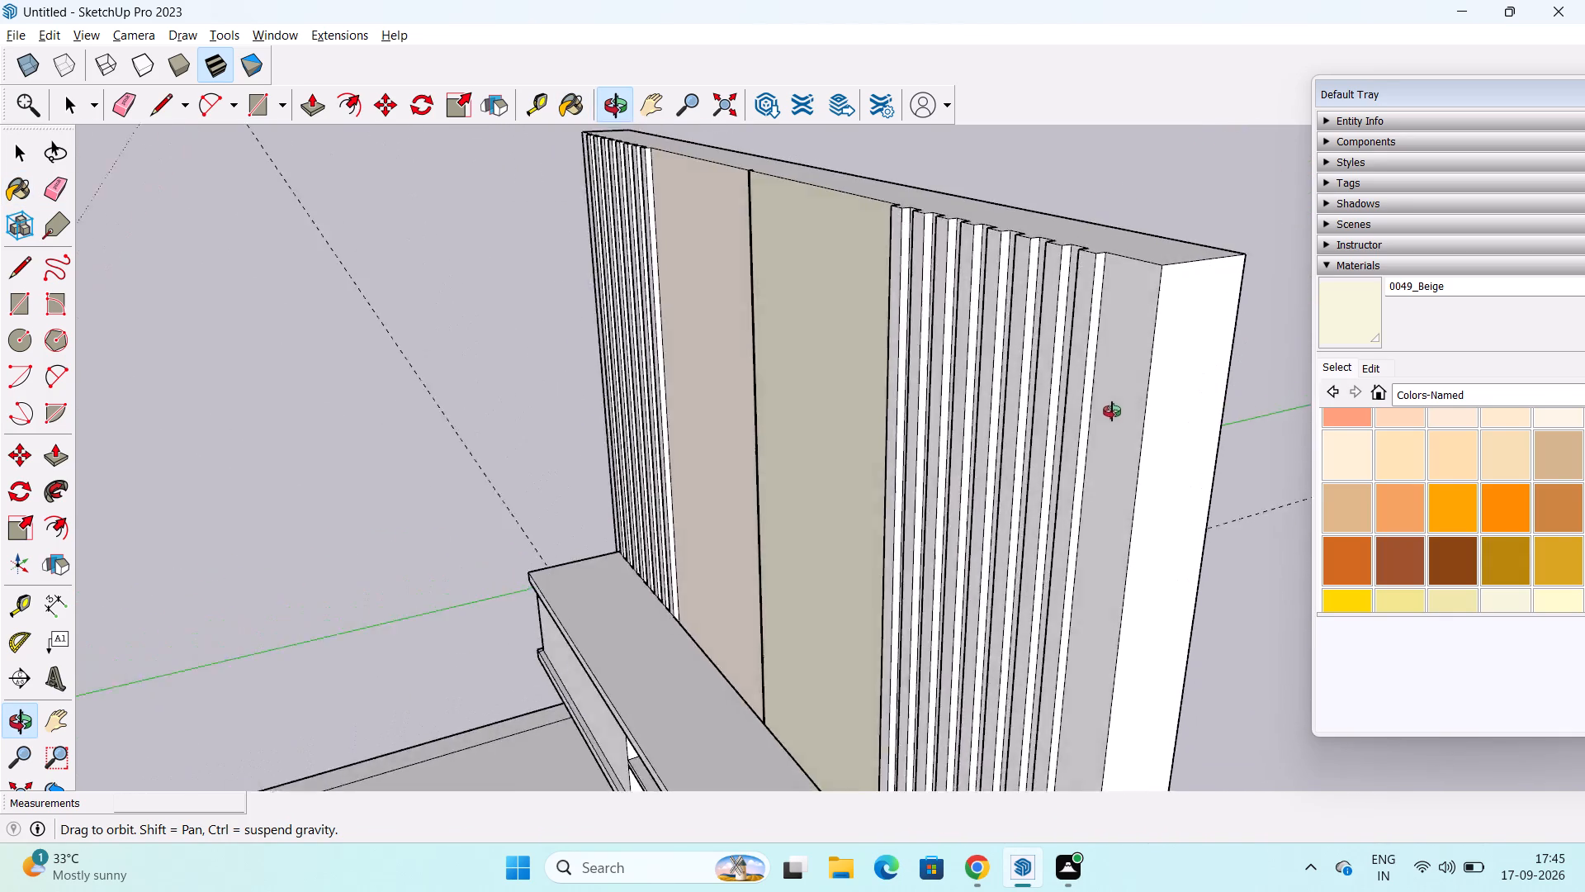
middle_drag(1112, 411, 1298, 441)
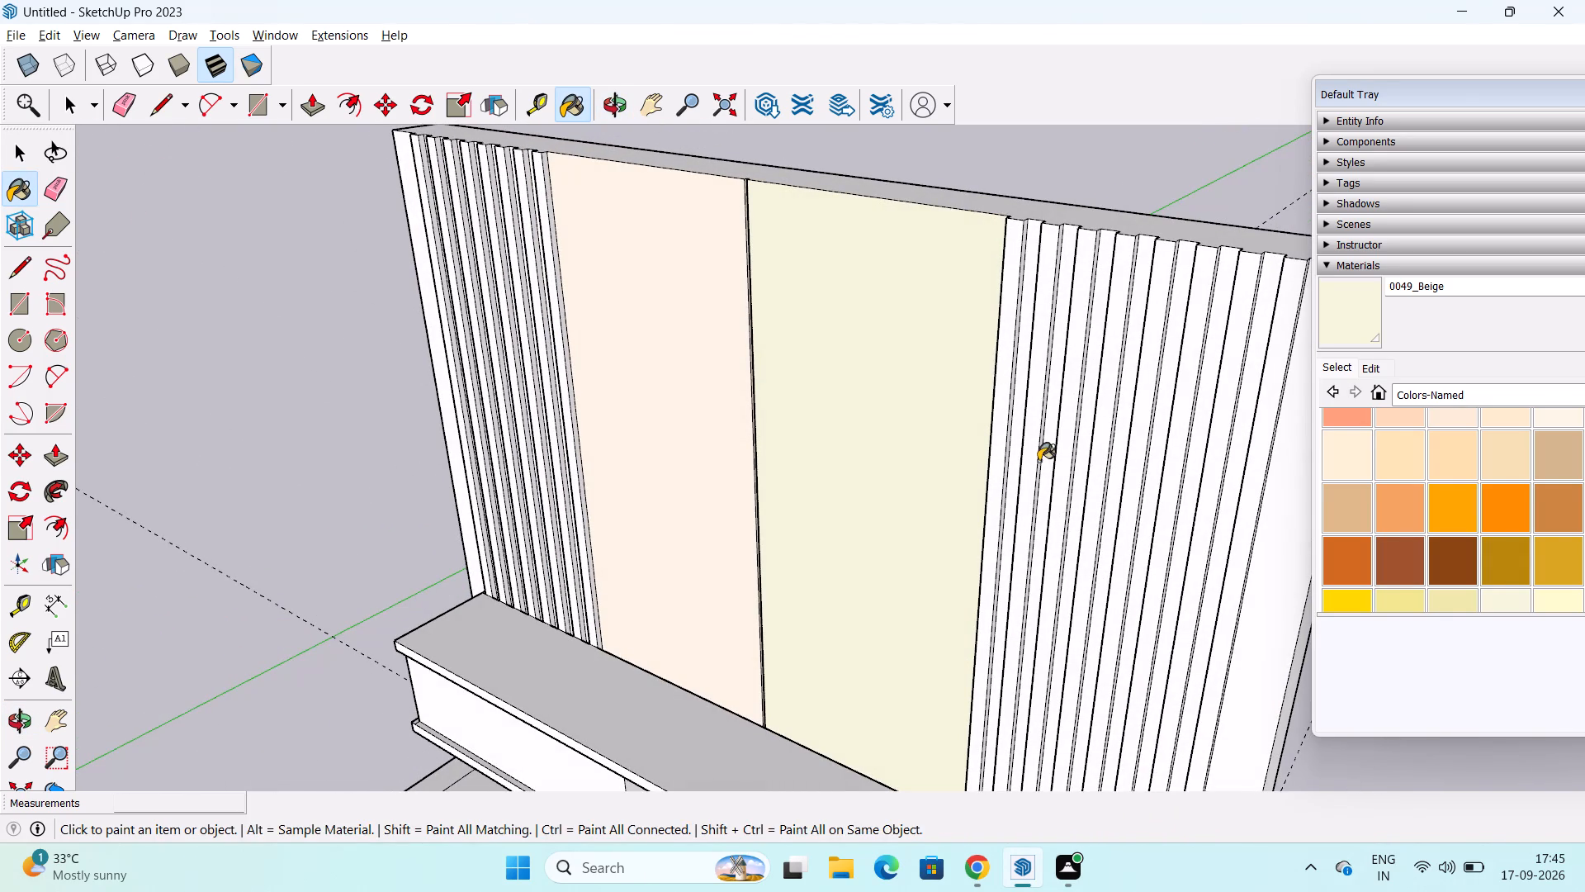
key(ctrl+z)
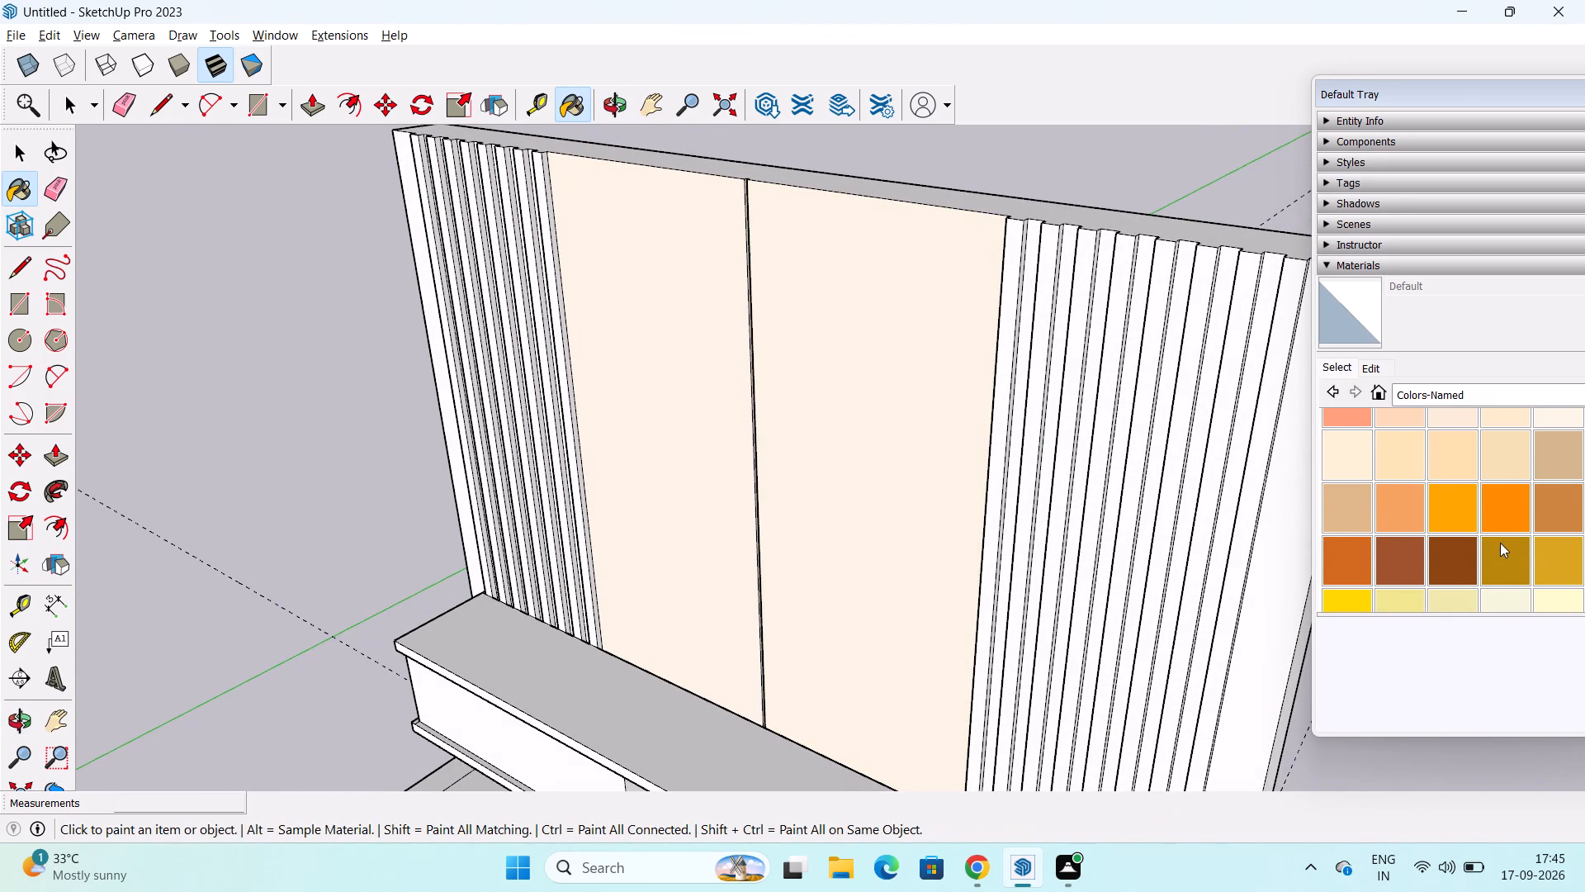
Reapply 0030_OldLace to both large central panels of the back wall.
scroll(1502, 532, up, 1)
click(1552, 507)
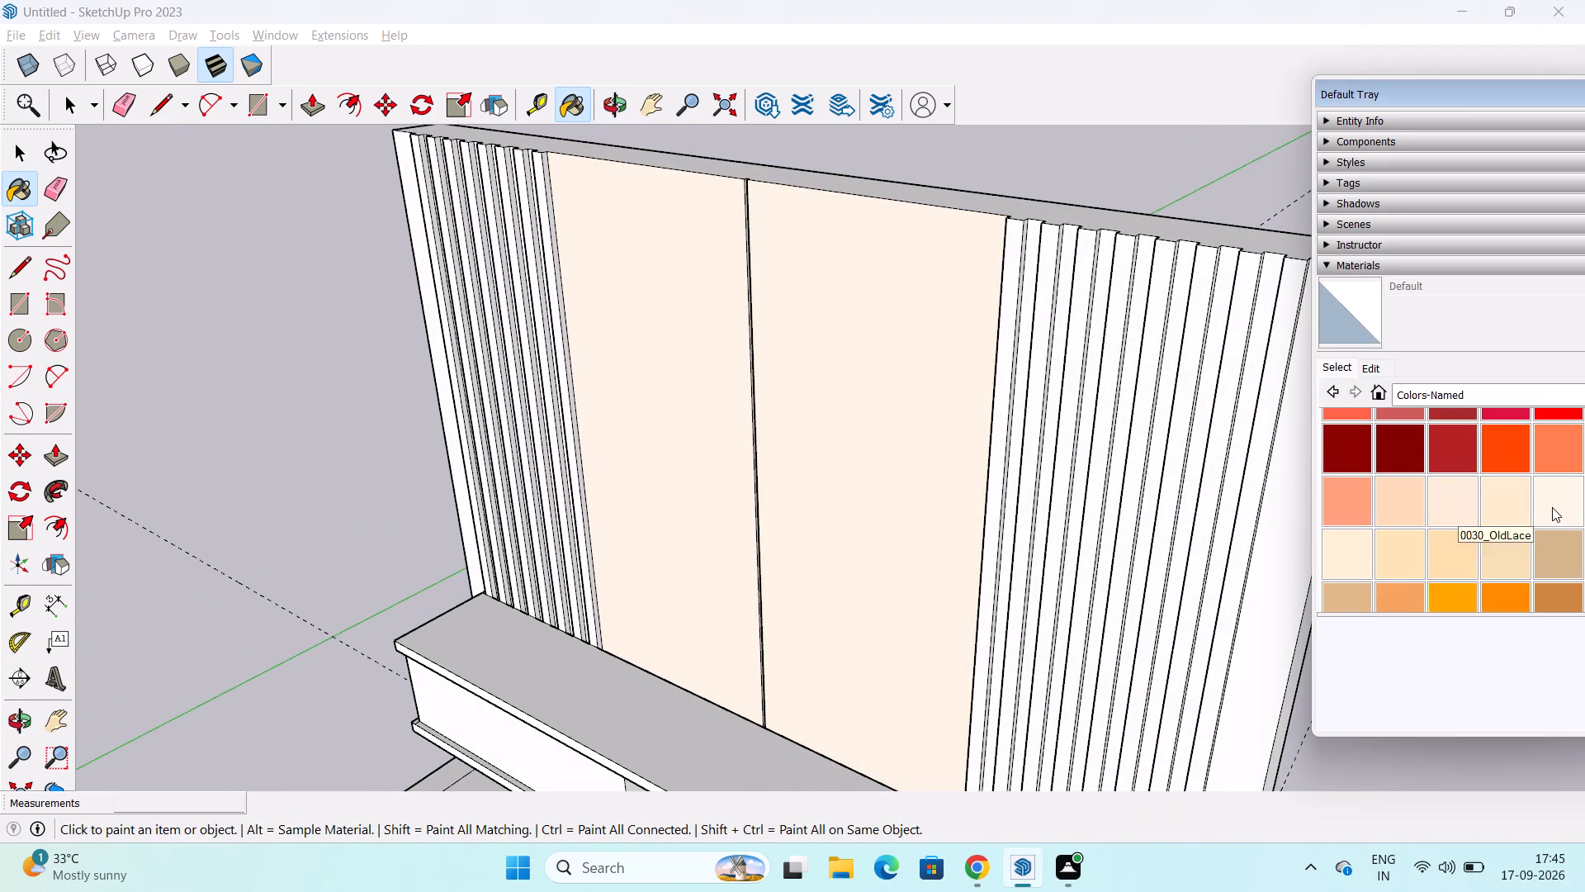
middle_drag(665, 377, 545, 415)
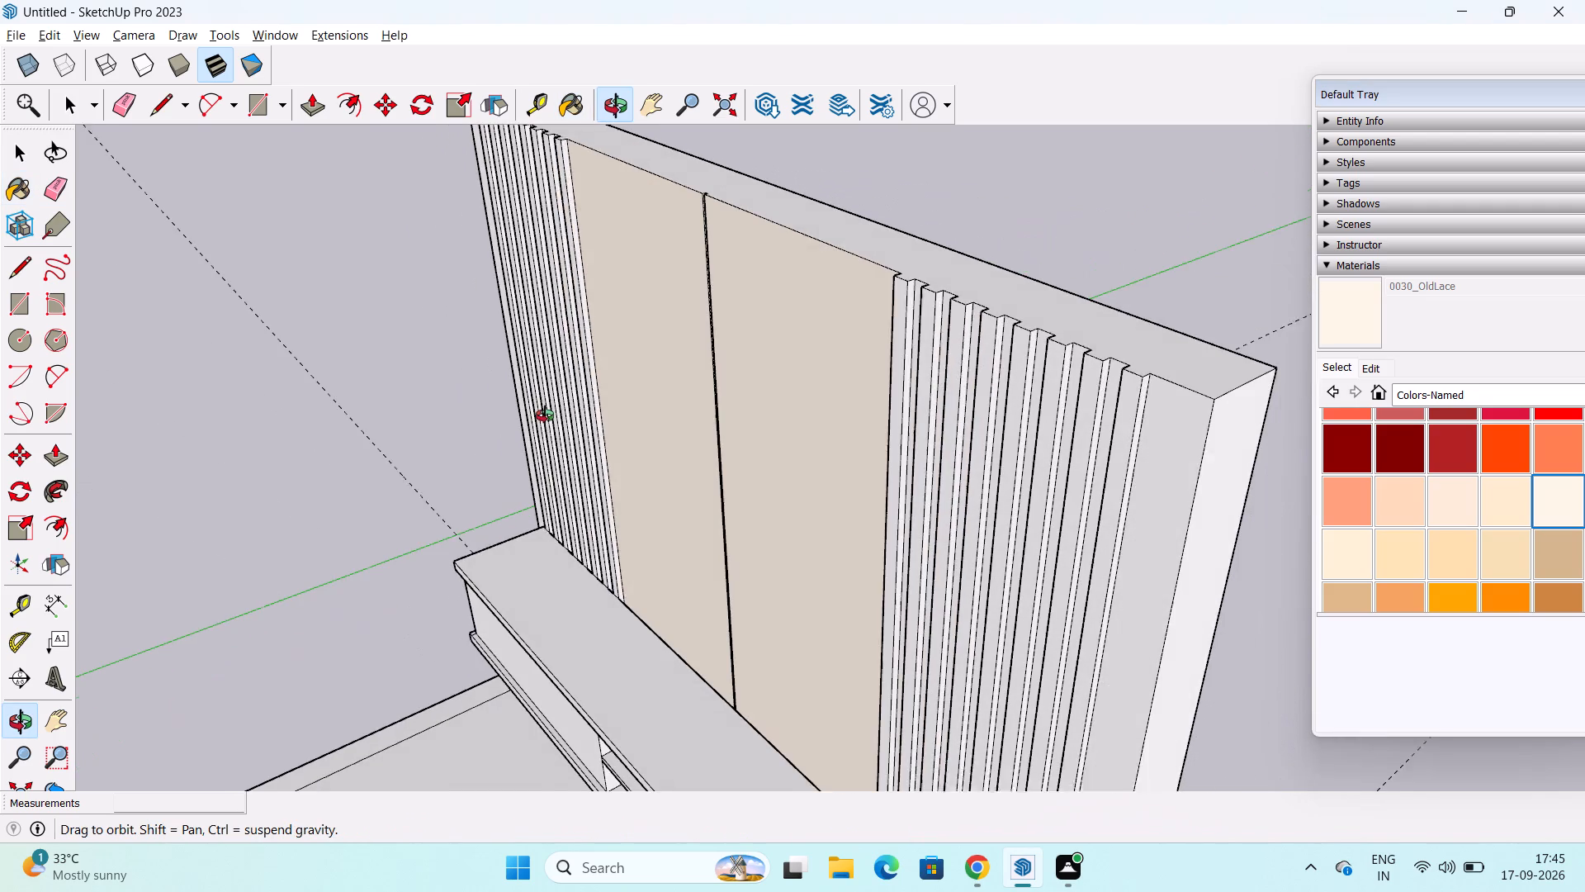
middle_drag(545, 415, 544, 415)
click(641, 368)
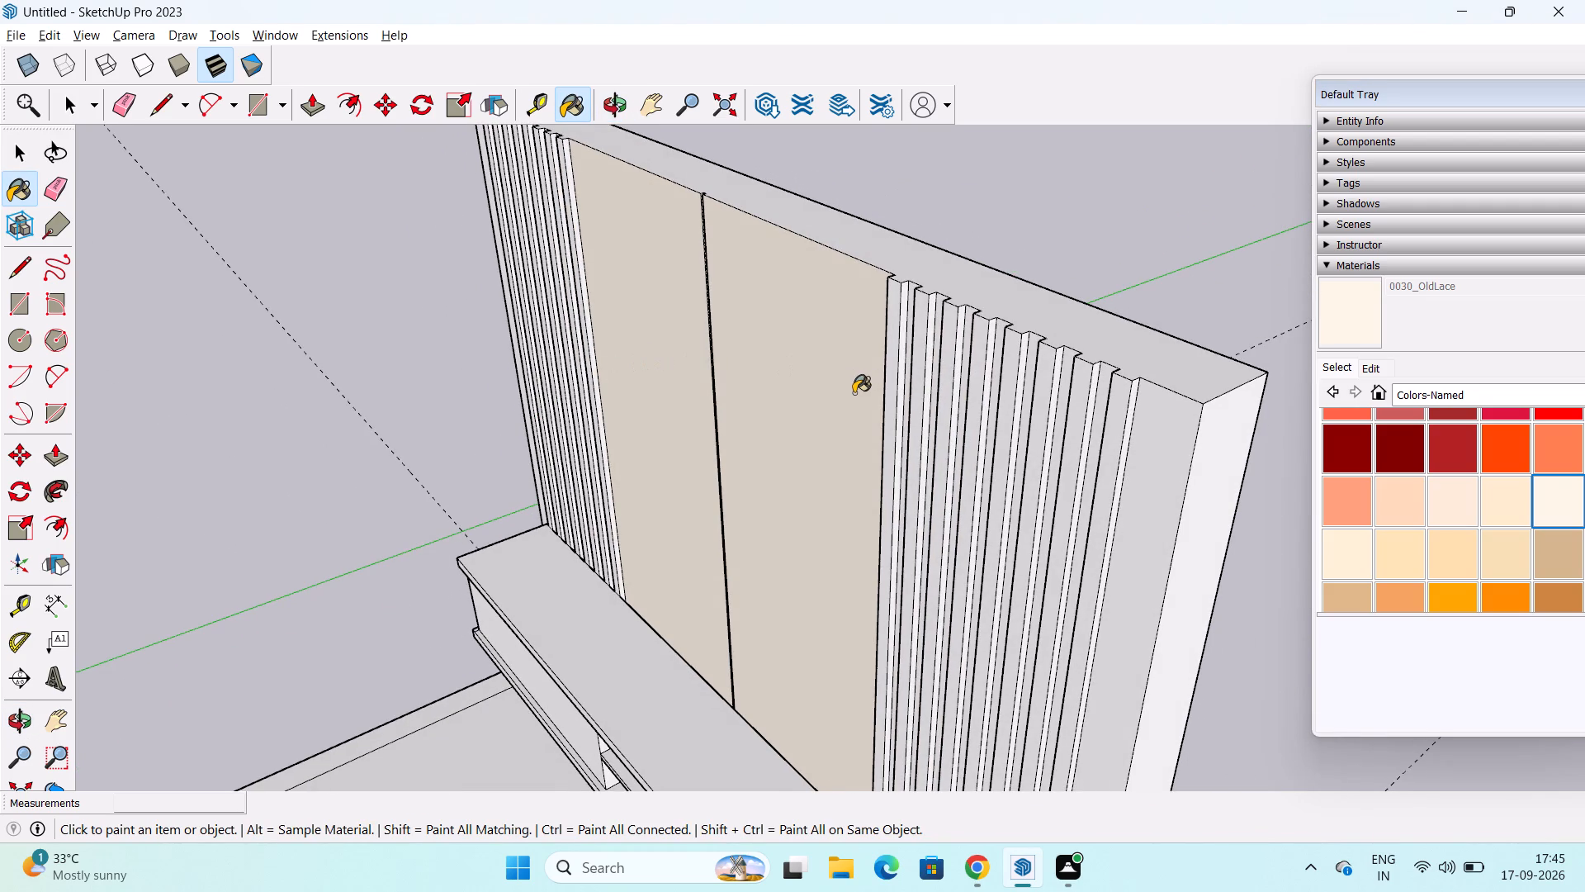
click(854, 393)
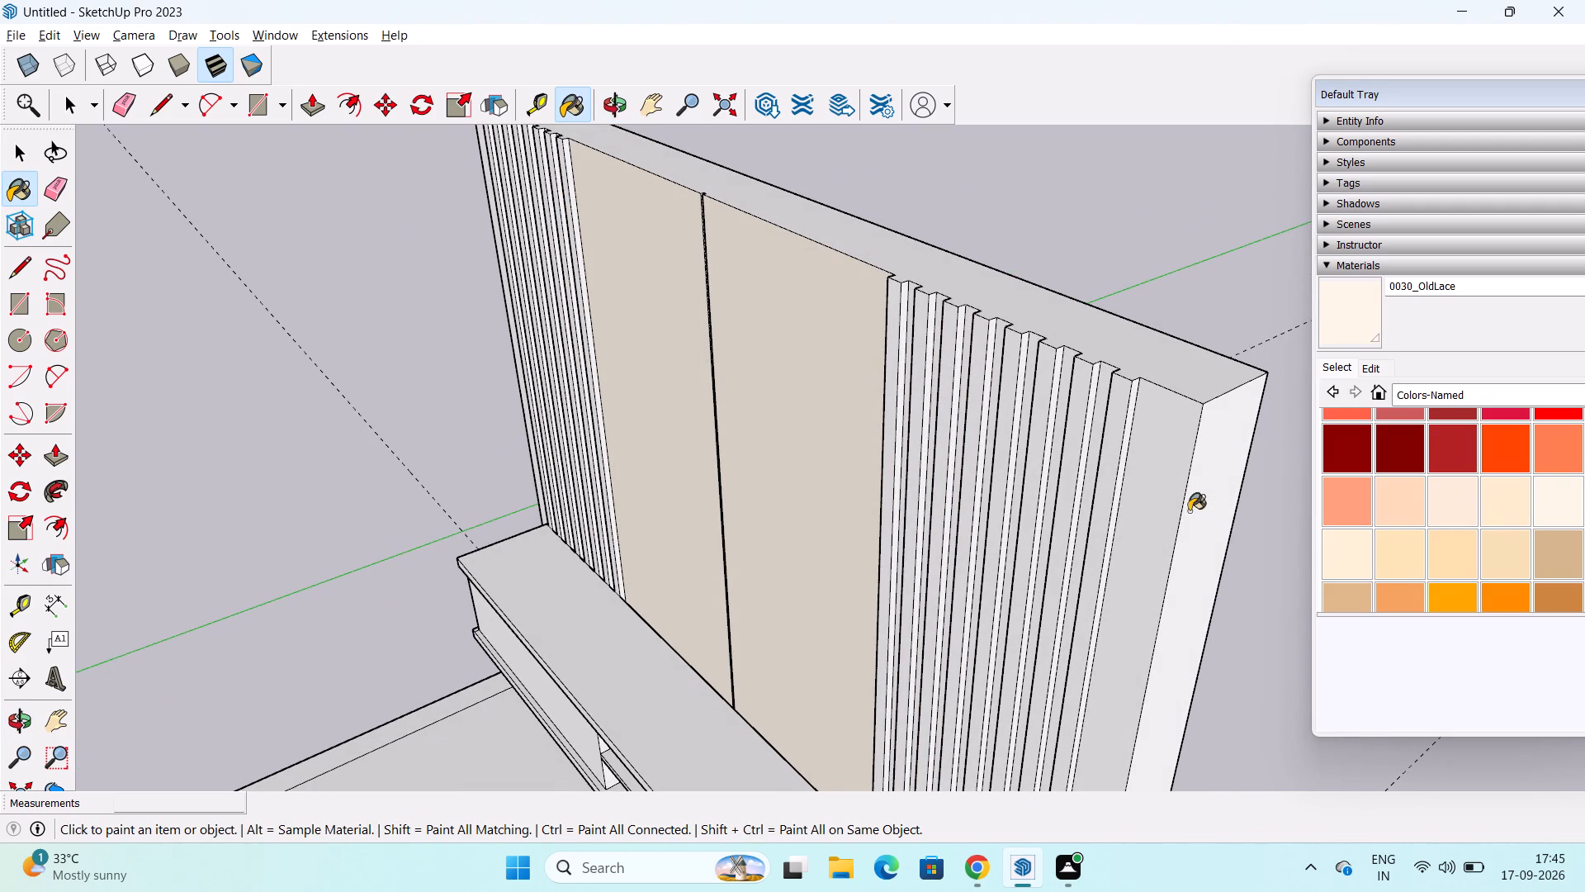
key(space)
Switch the material library to the Wood collection.
click(1531, 403)
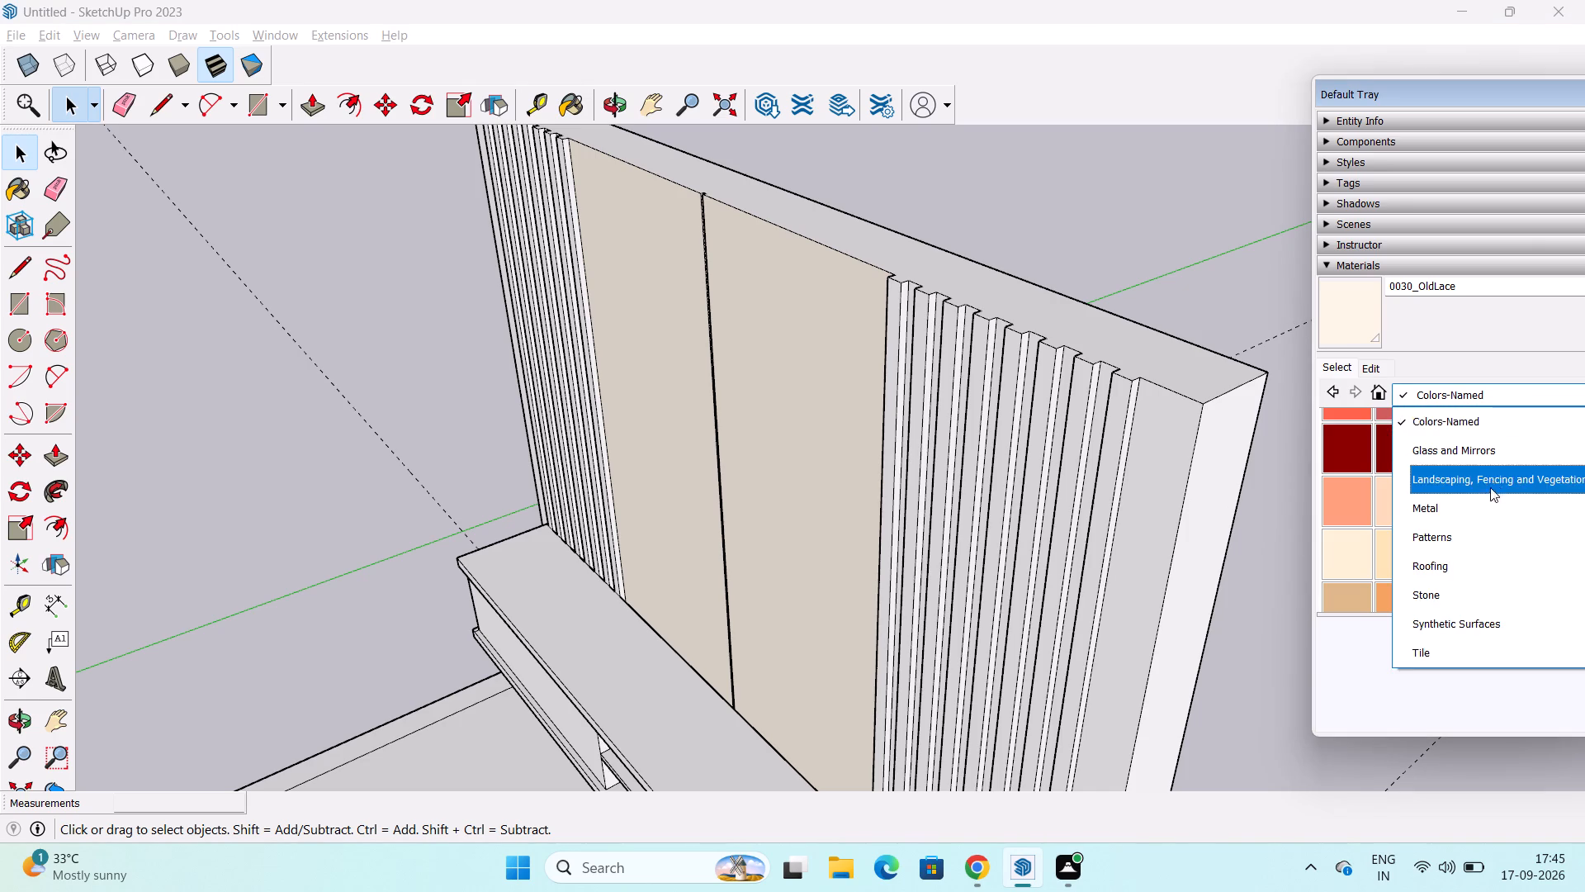
scroll(1489, 498, down, 8)
click(1473, 648)
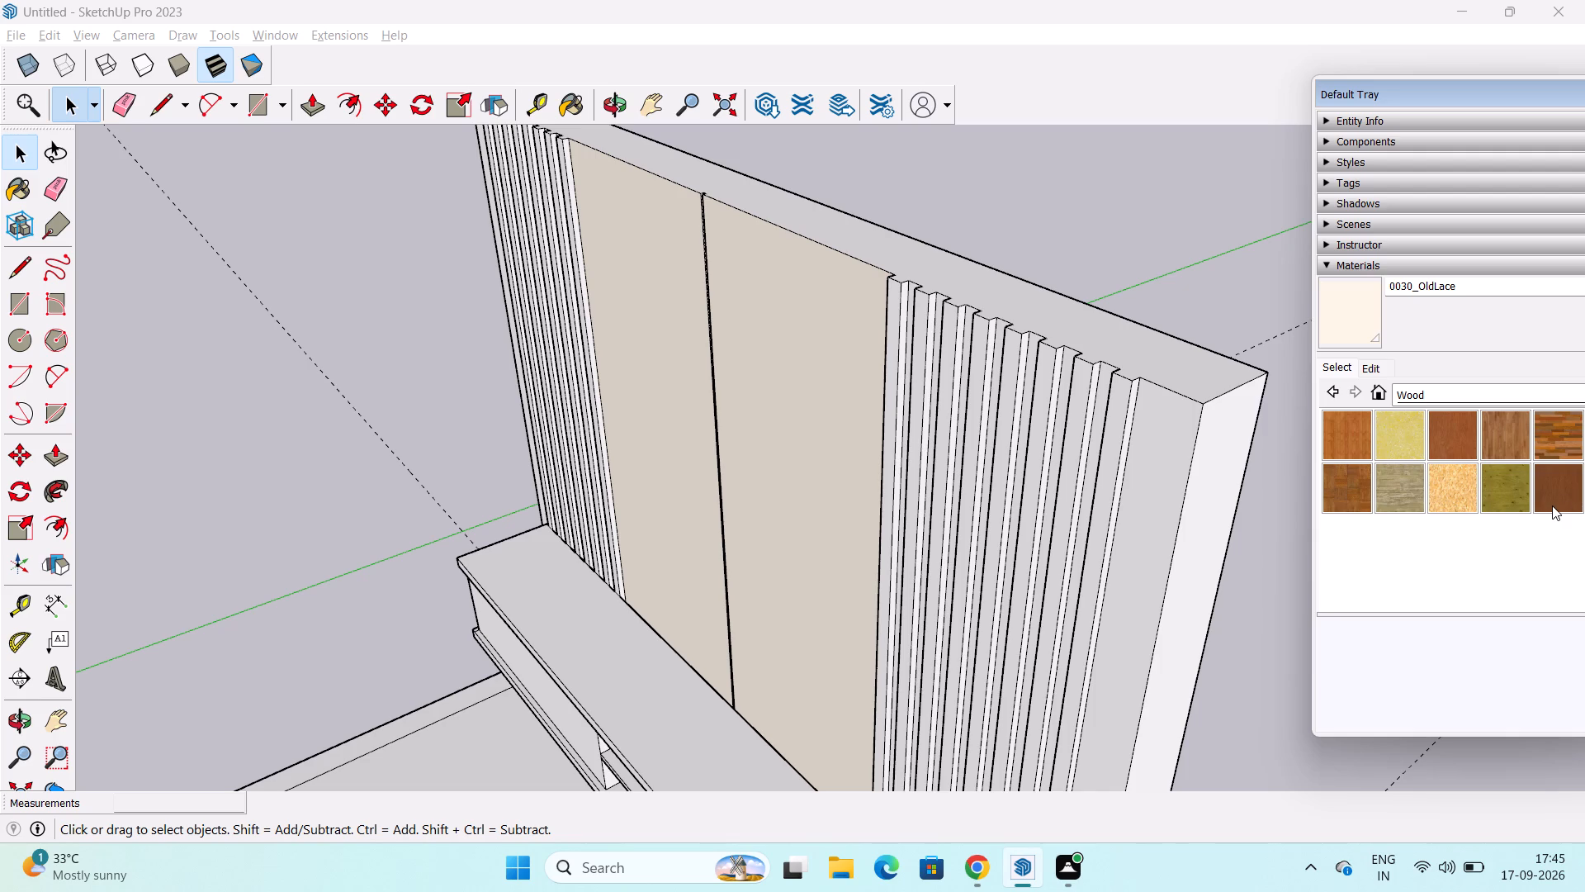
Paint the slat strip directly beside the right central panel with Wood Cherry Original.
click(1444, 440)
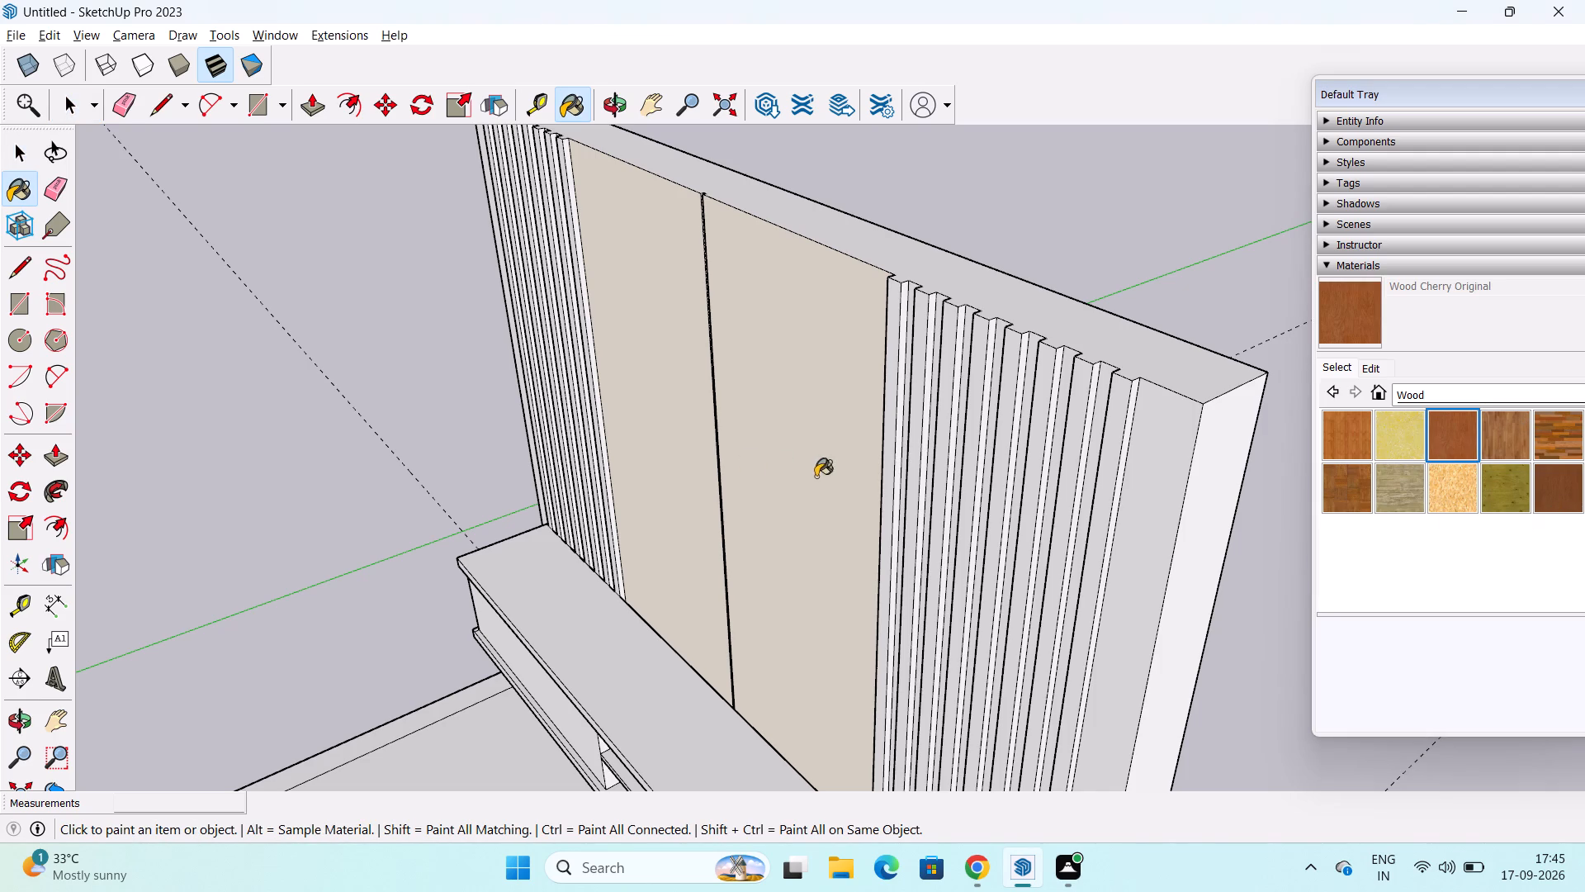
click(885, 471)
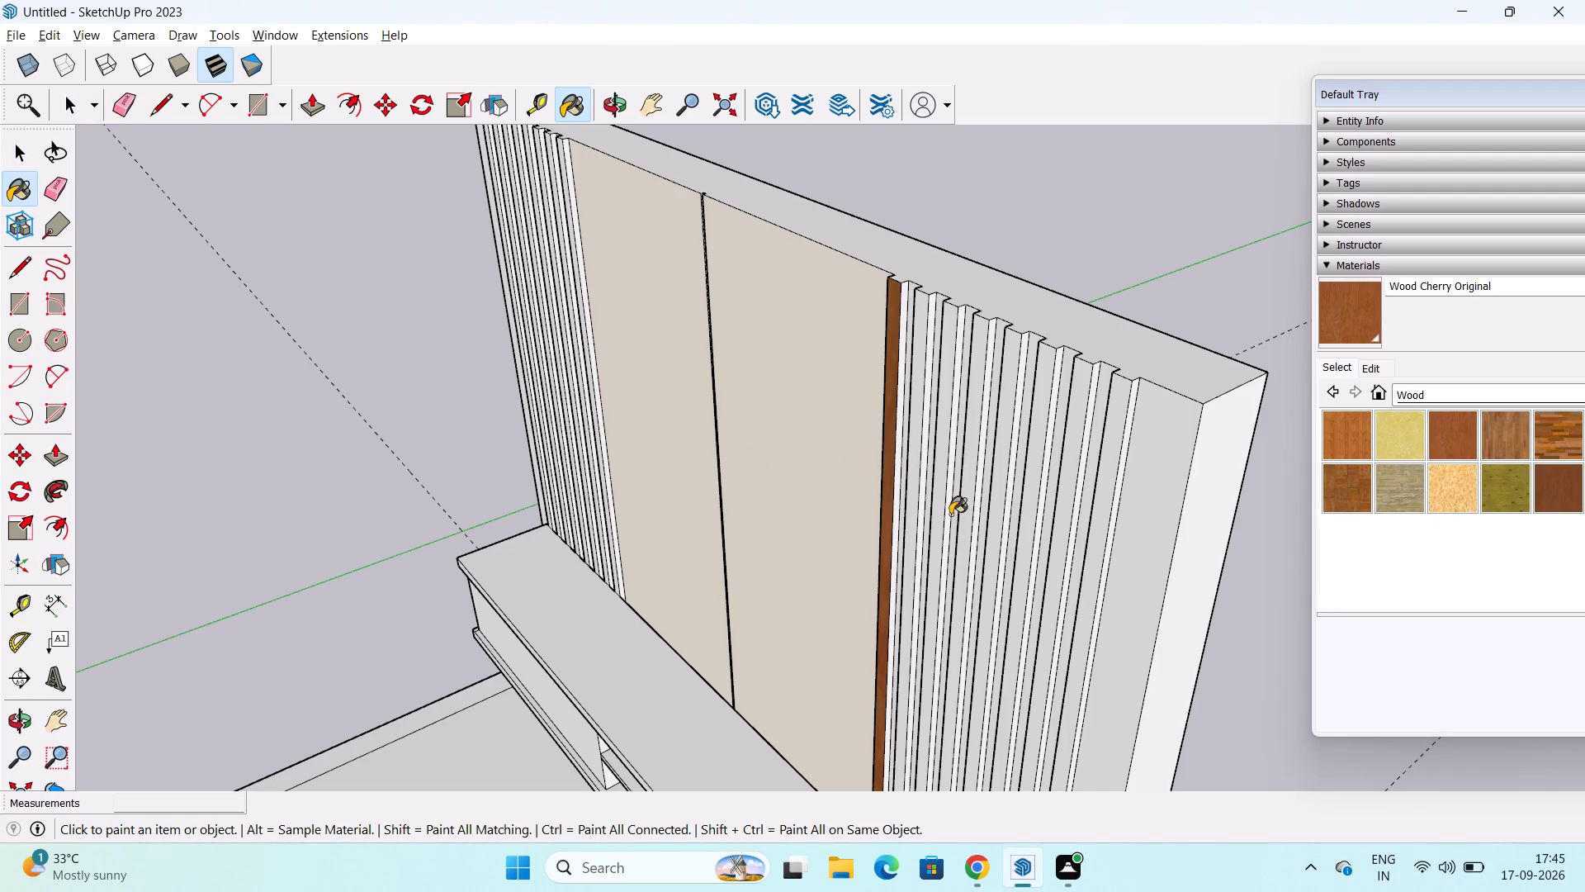
Paint the four slat strips nearest the right central panel with Wood Bamboo, including the strip painted in cherry.
middle_drag(937, 538, 1227, 447)
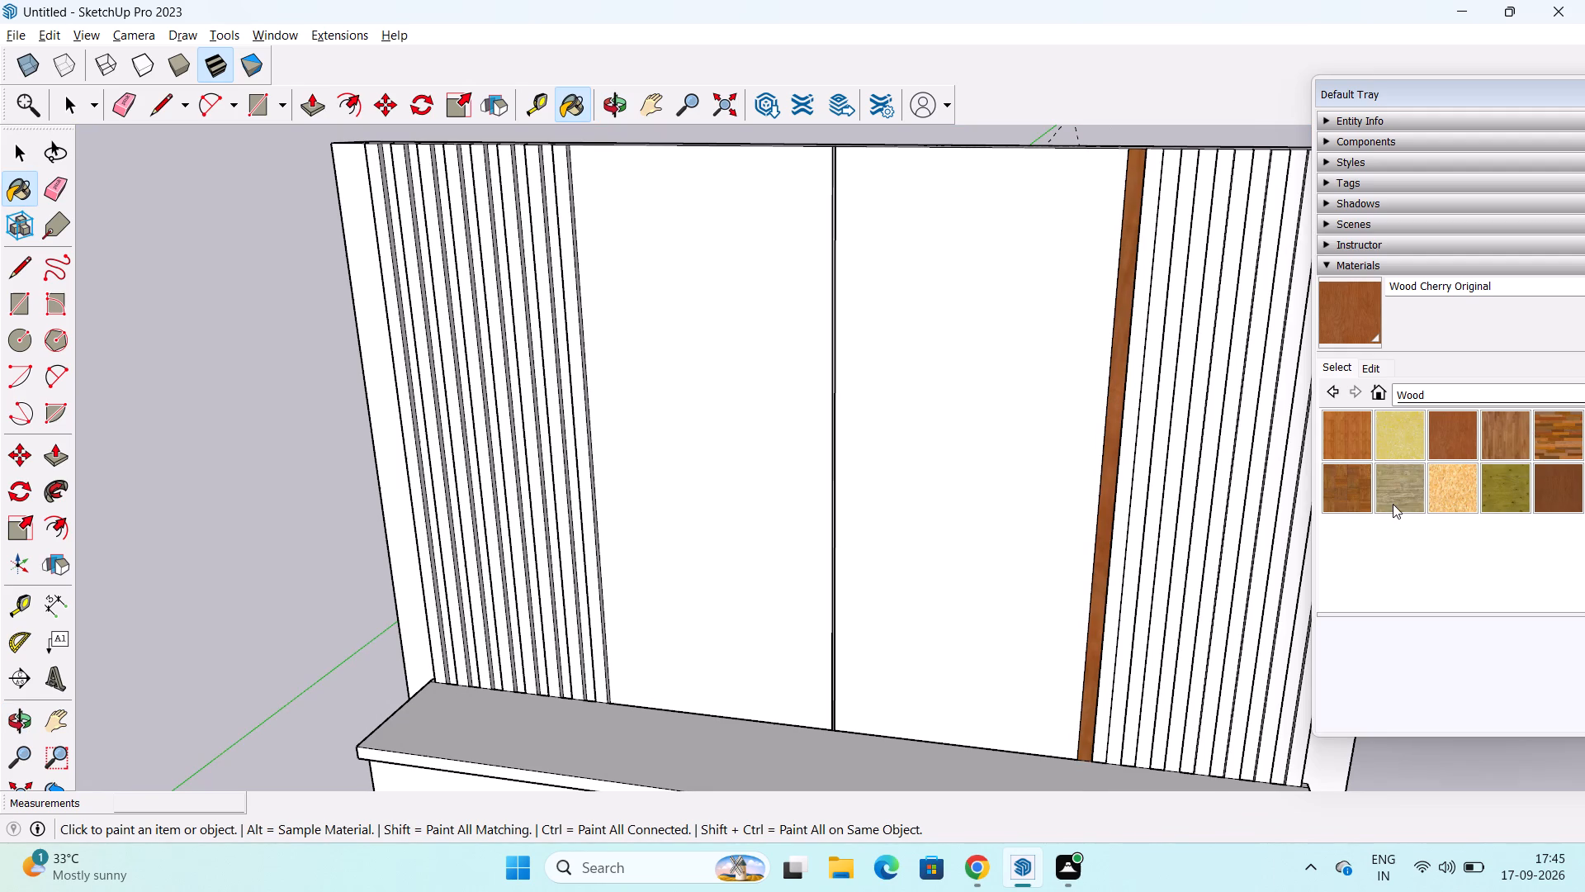
click(1346, 442)
click(1126, 425)
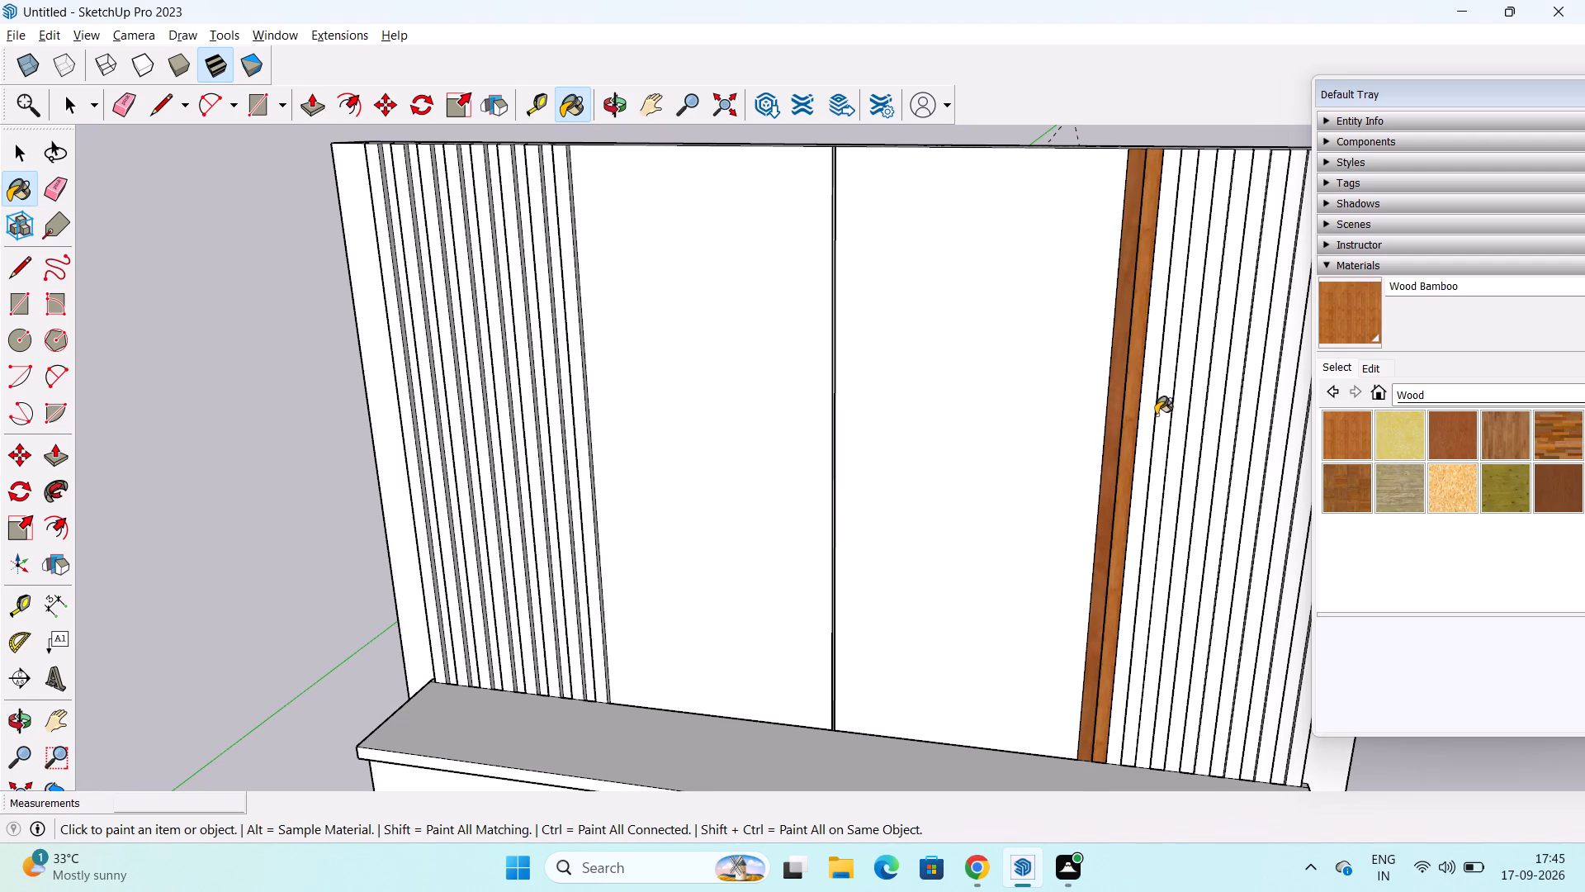
click(1152, 398)
click(1166, 409)
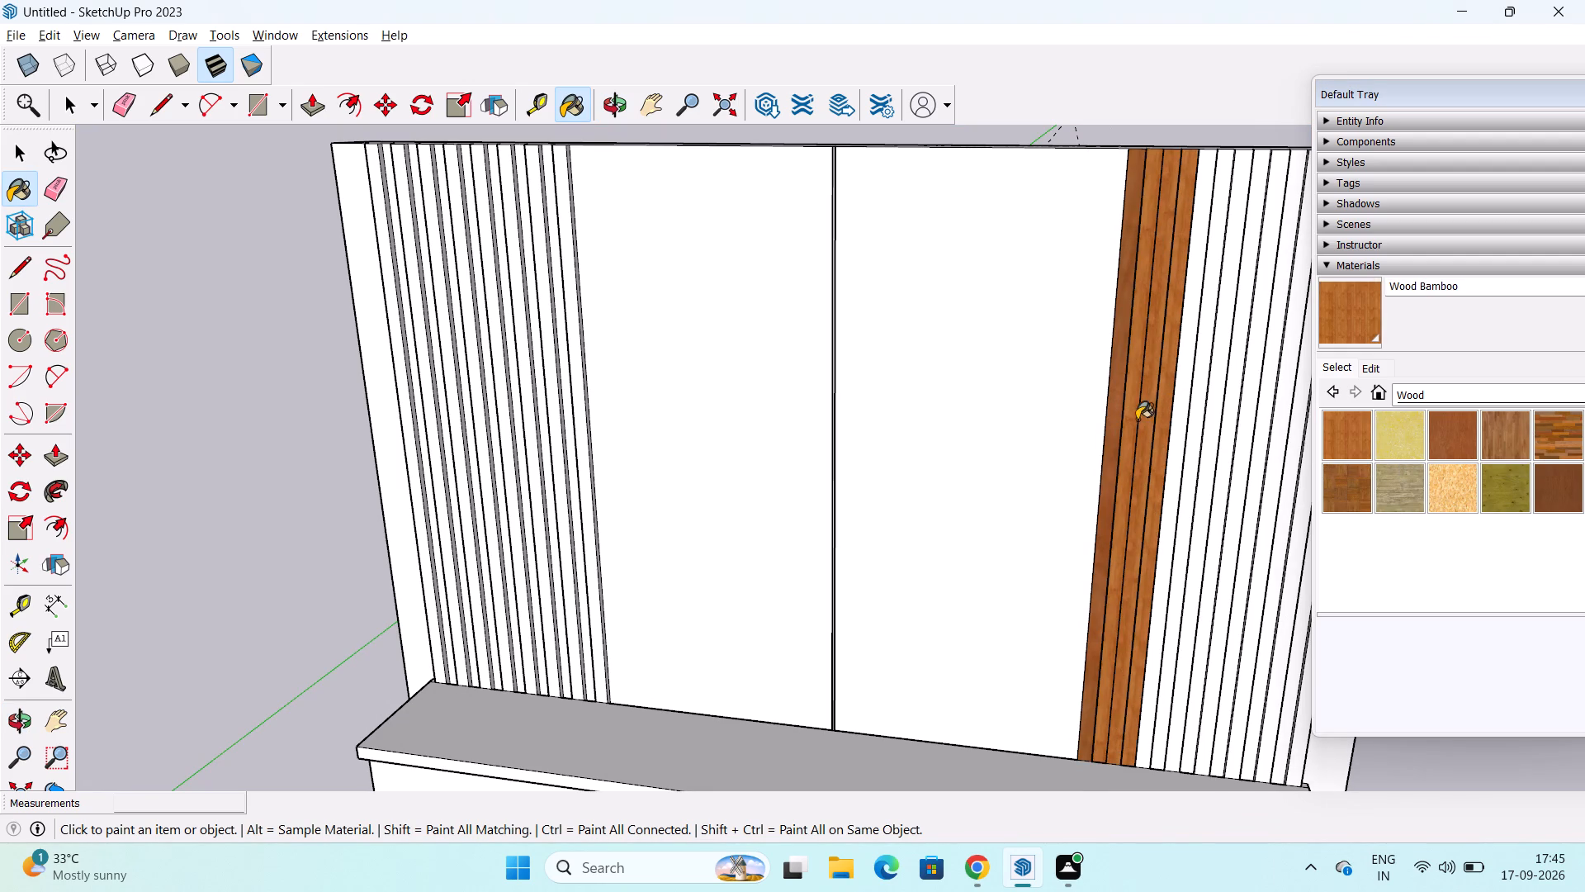
click(1110, 424)
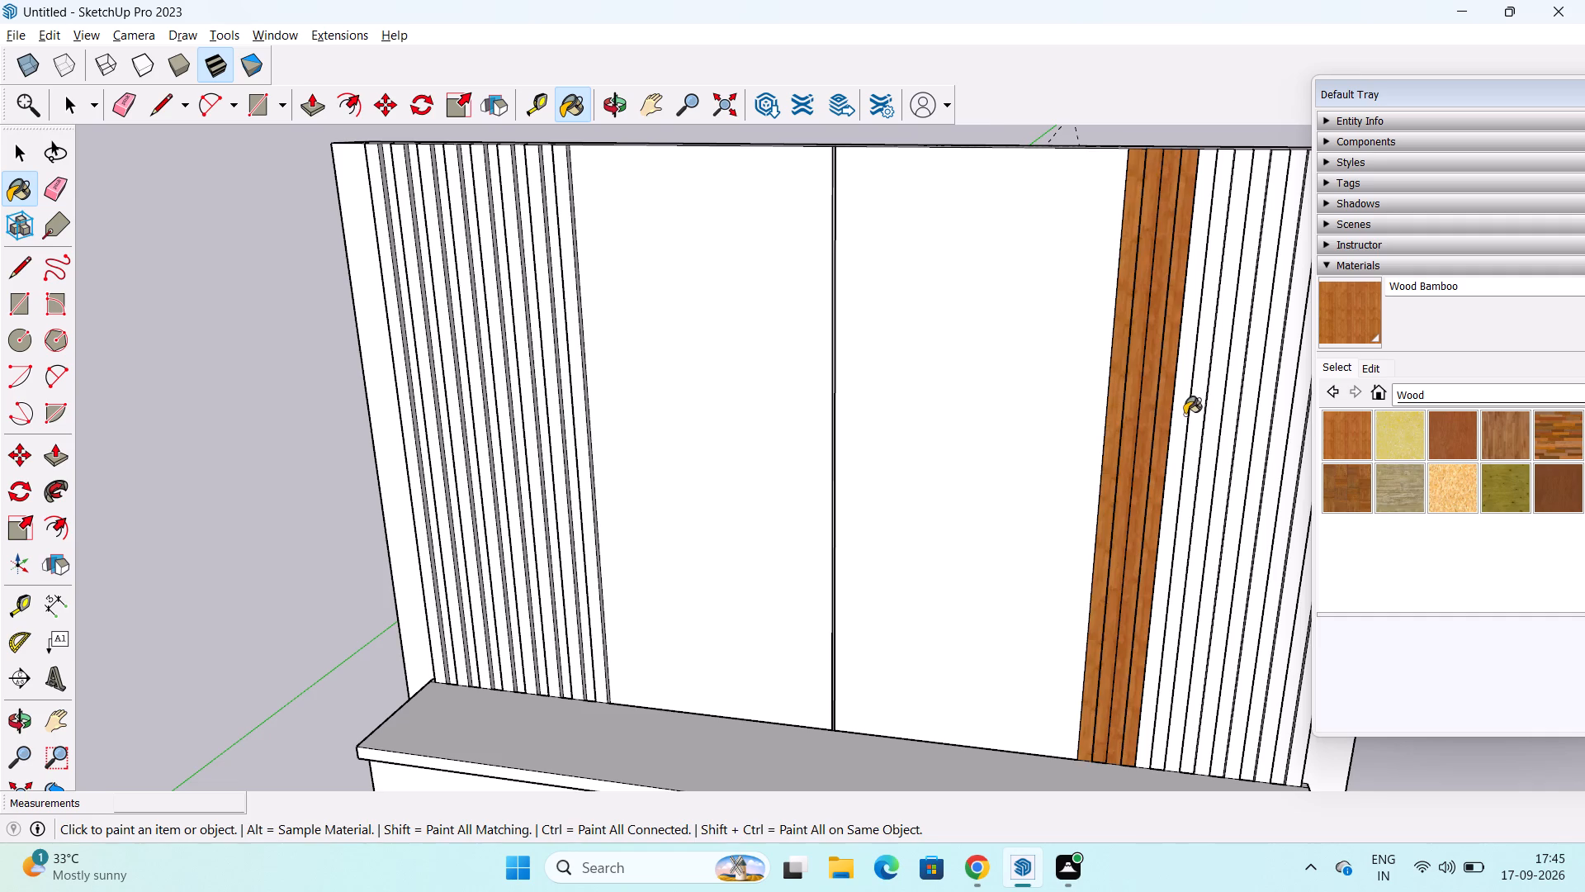
Paint the next five strips of the right slatted section, moving outward, with Wood Bamboo.
middle_drag(1185, 415, 1312, 427)
scroll(1157, 381, up, 9)
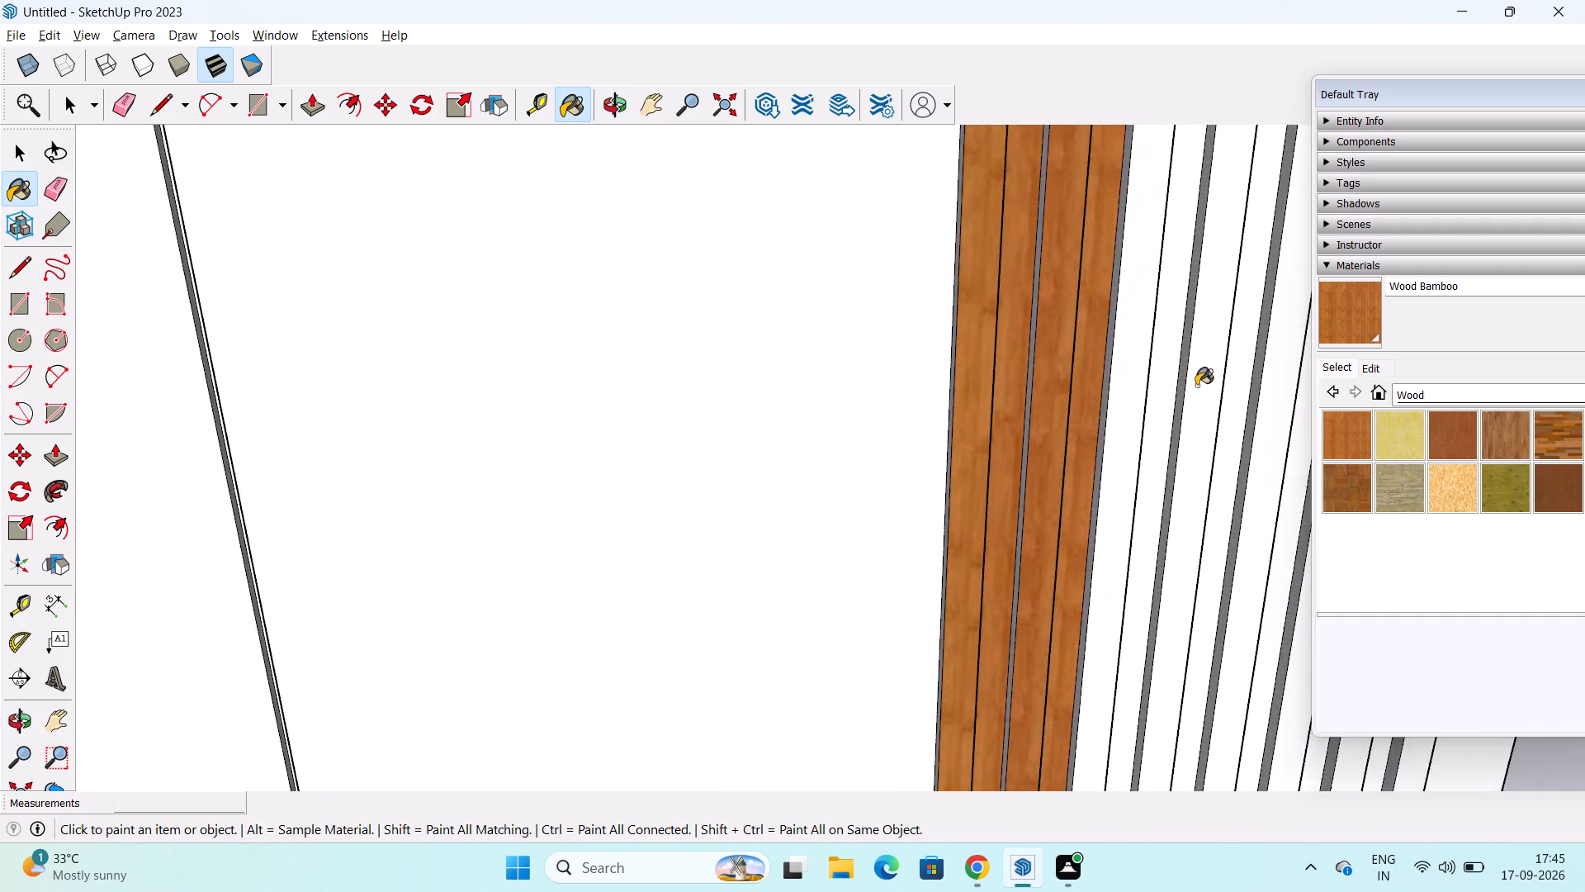
scroll(1196, 386, up, 4)
click(1091, 434)
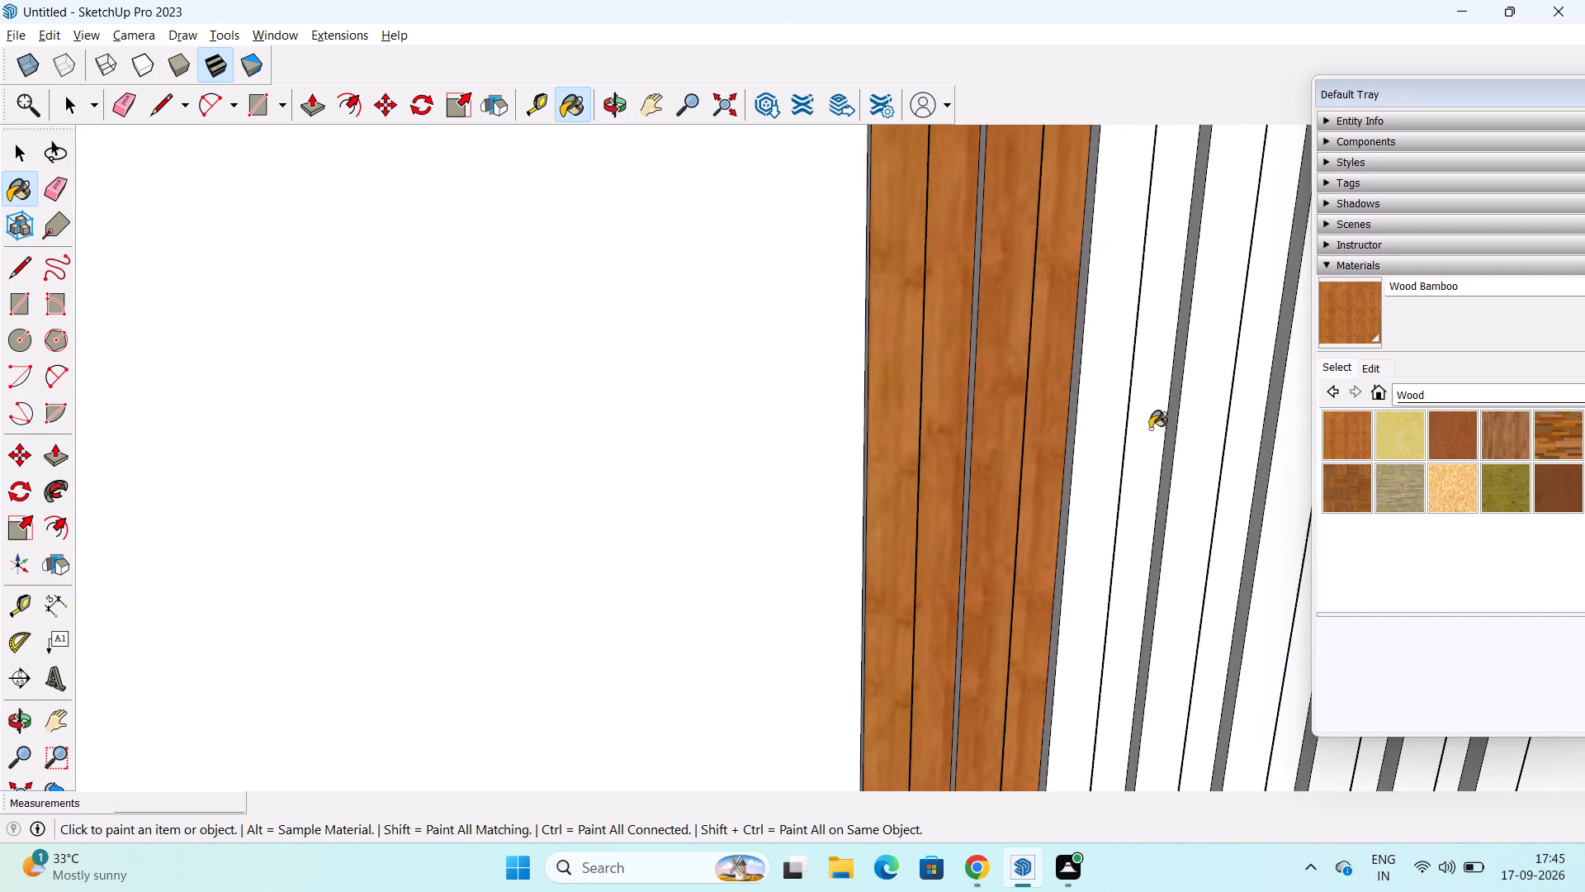
click(1150, 429)
click(1197, 423)
click(1249, 436)
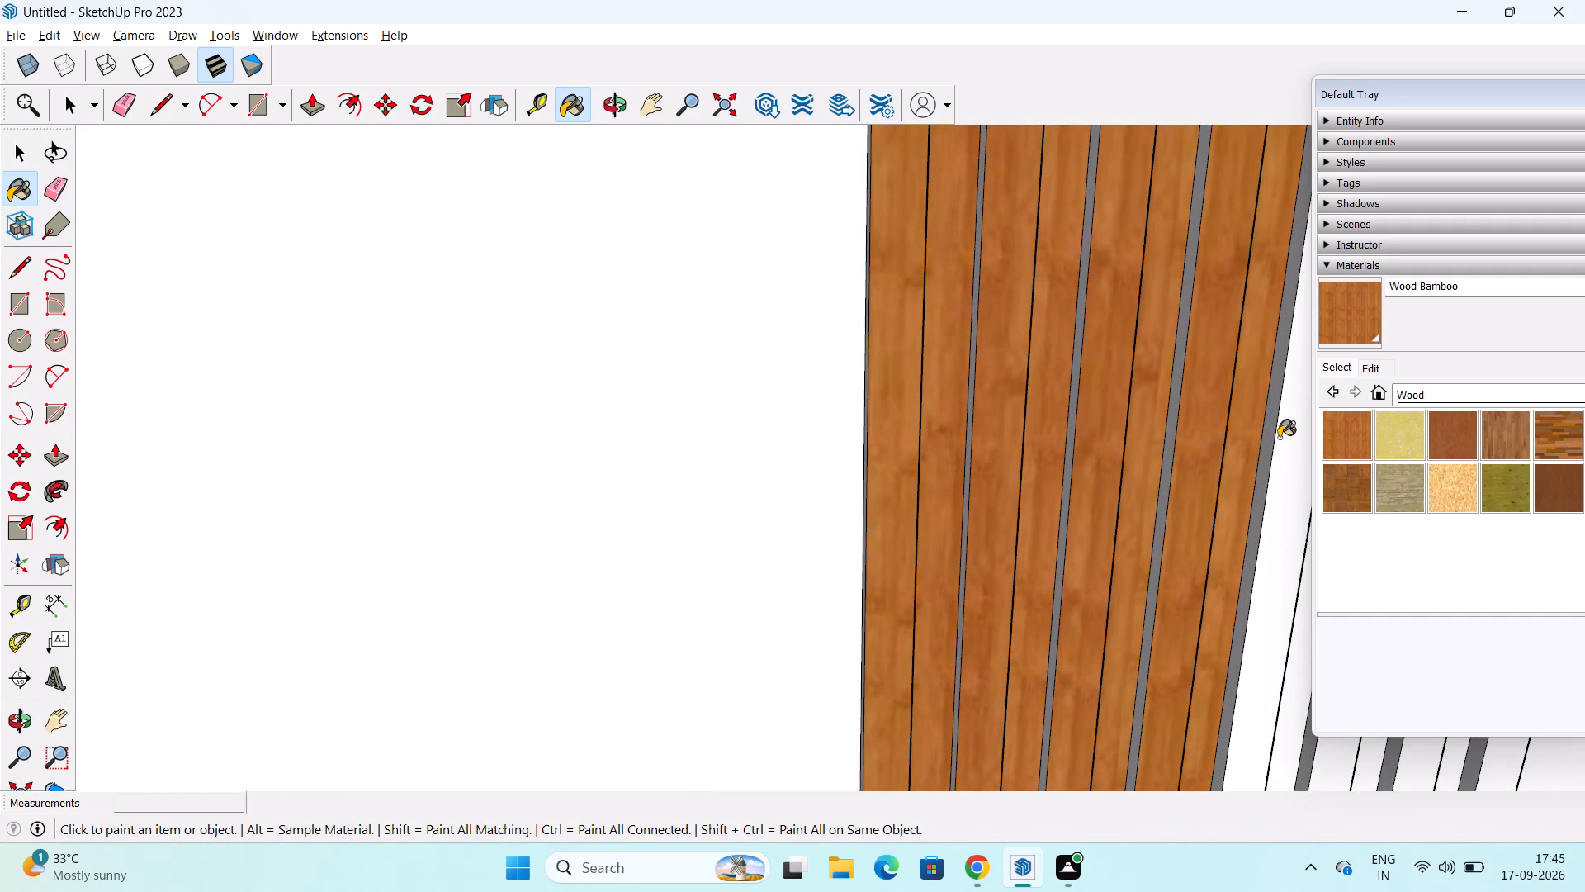
click(1292, 444)
Paint the six remaining unpainted slat strips of the right section with Wood Bamboo, leaving out the wide outer border.
middle_drag(1218, 486, 986, 482)
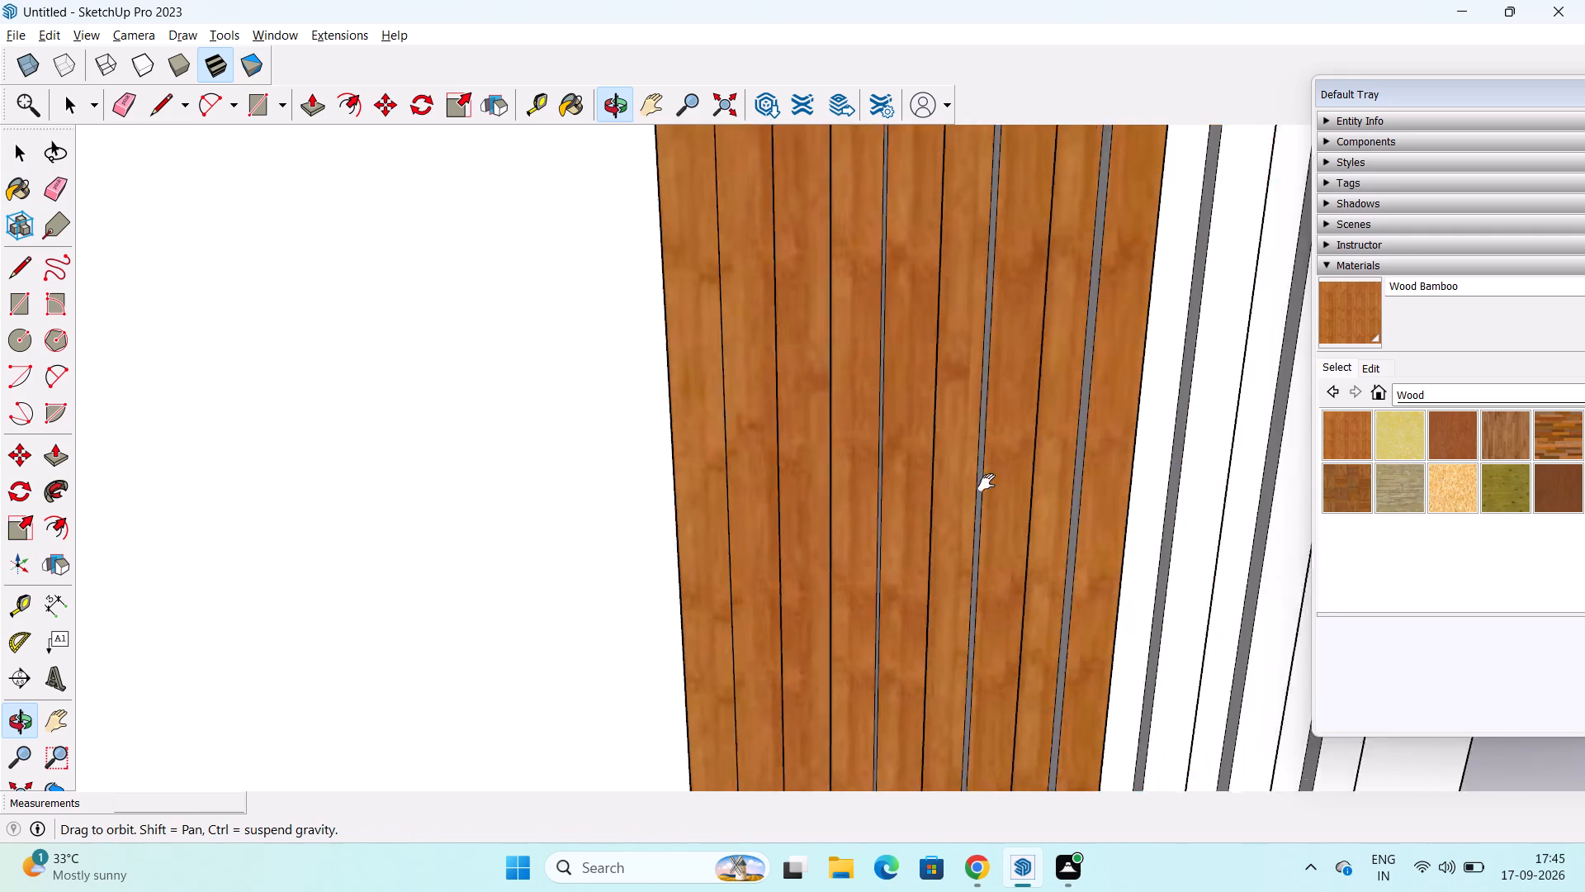
middle_drag(986, 482, 909, 482)
scroll(917, 472, down, 6)
click(1112, 480)
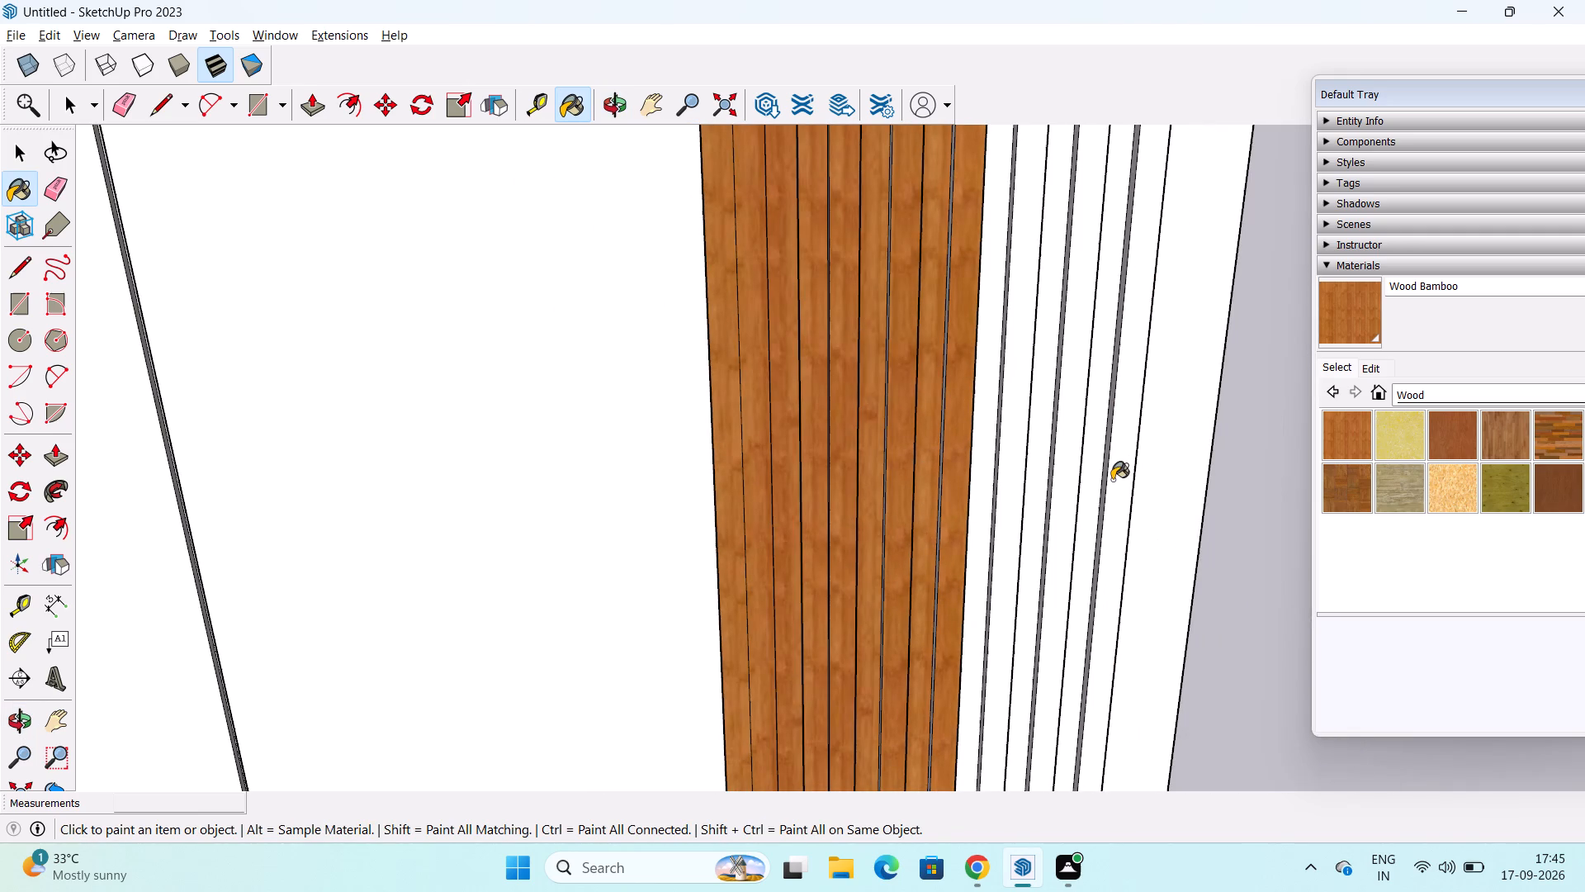
click(1085, 486)
click(1066, 496)
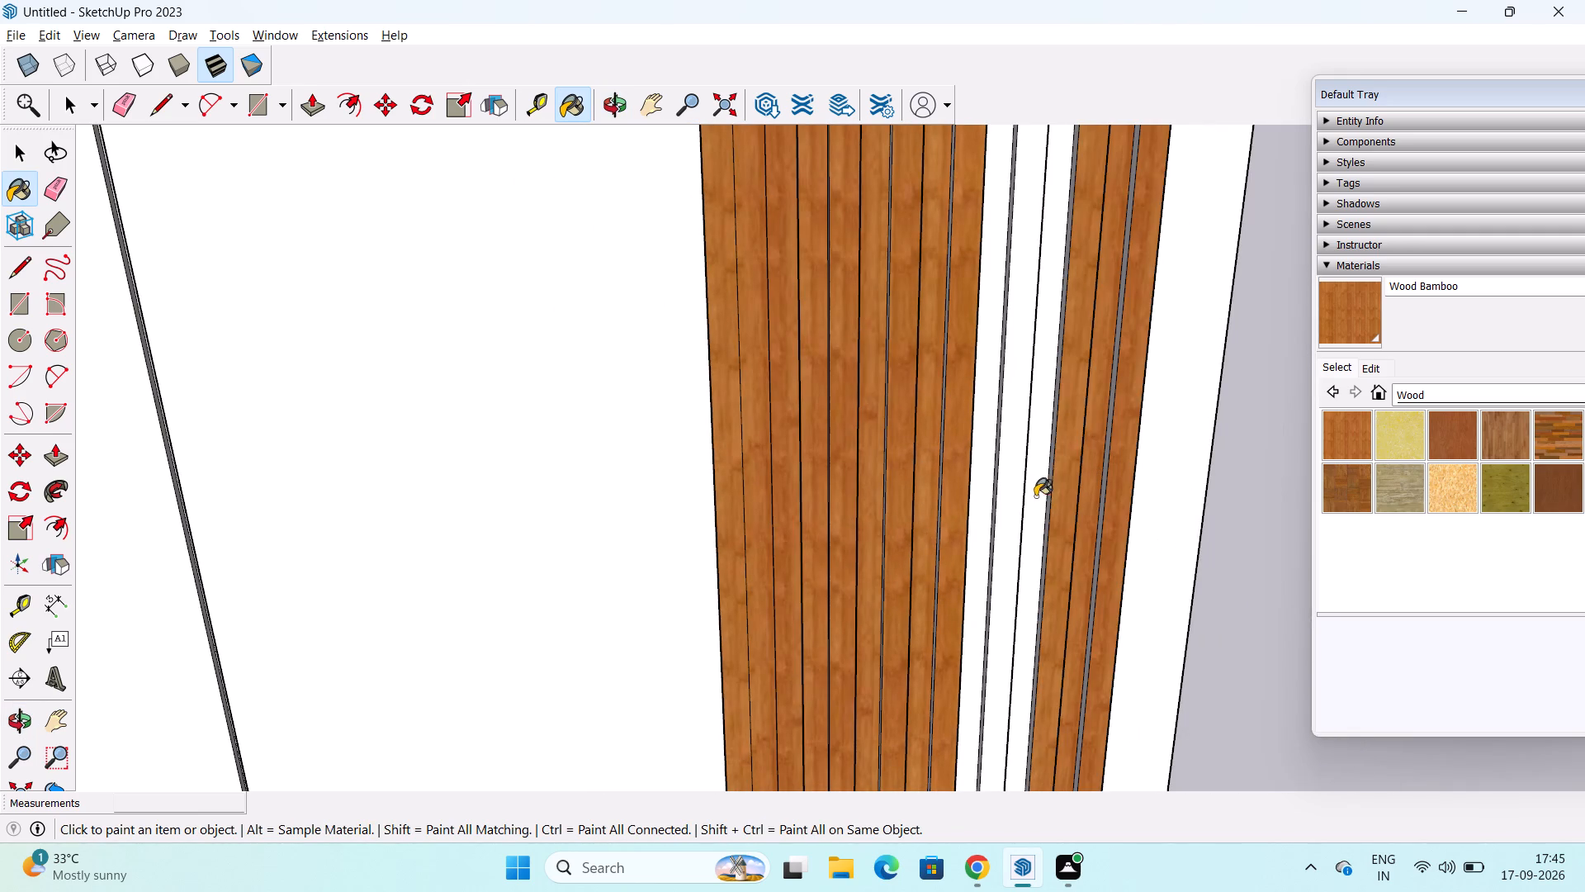
click(1031, 499)
click(1015, 502)
click(990, 512)
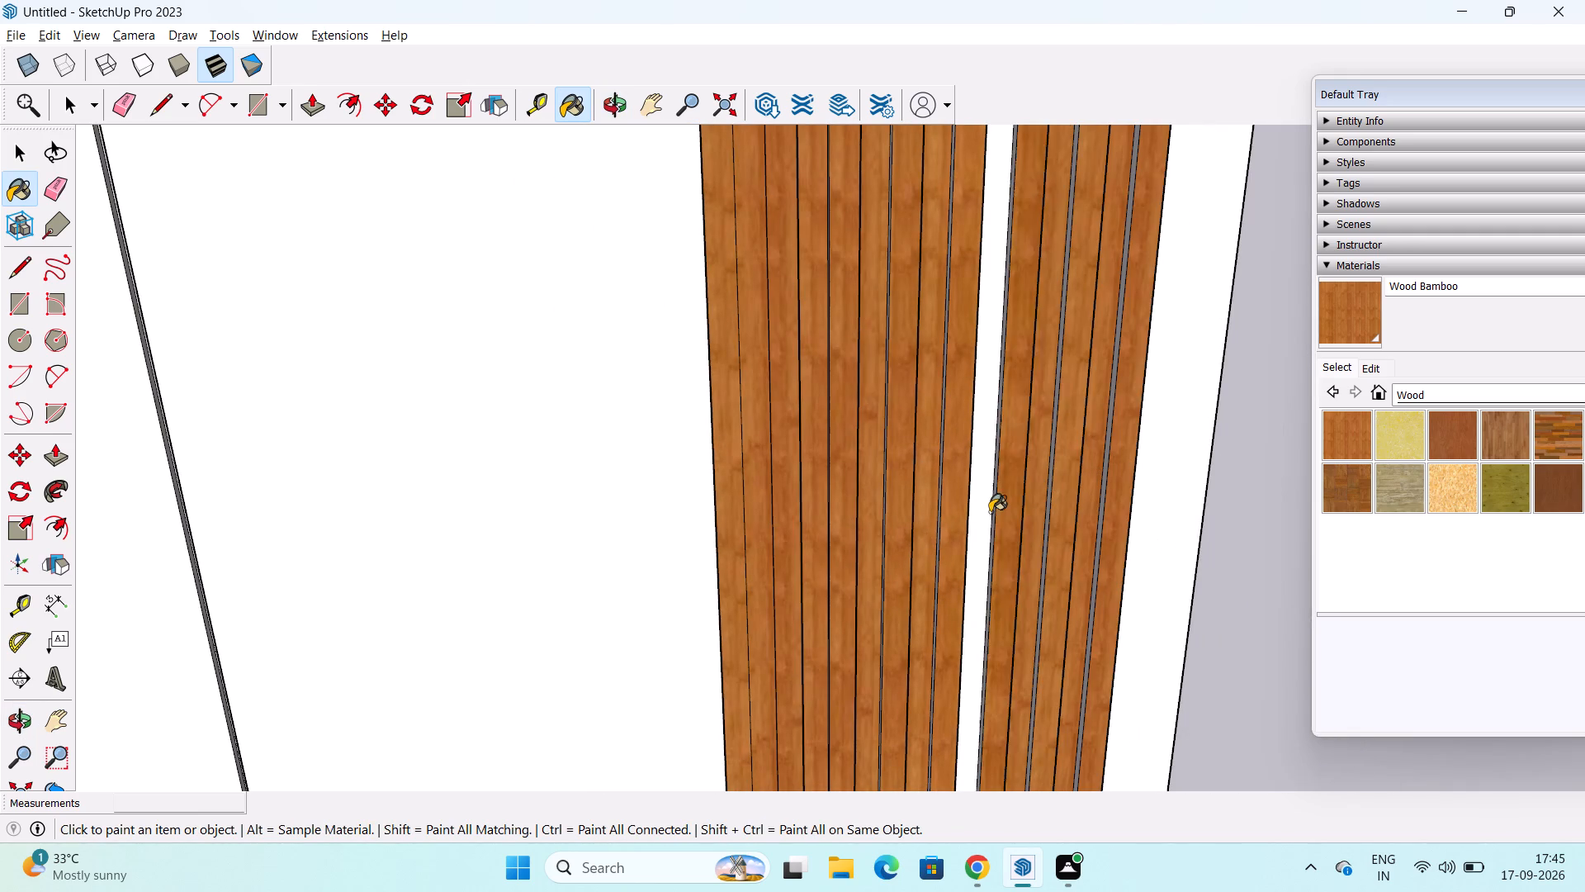
Paint the slat side faces of the right section that face the outer border with Wood Bamboo.
scroll(996, 508, down, 11)
middle_drag(986, 524, 627, 556)
scroll(908, 543, up, 5)
middle_drag(947, 515, 833, 551)
scroll(843, 520, up, 12)
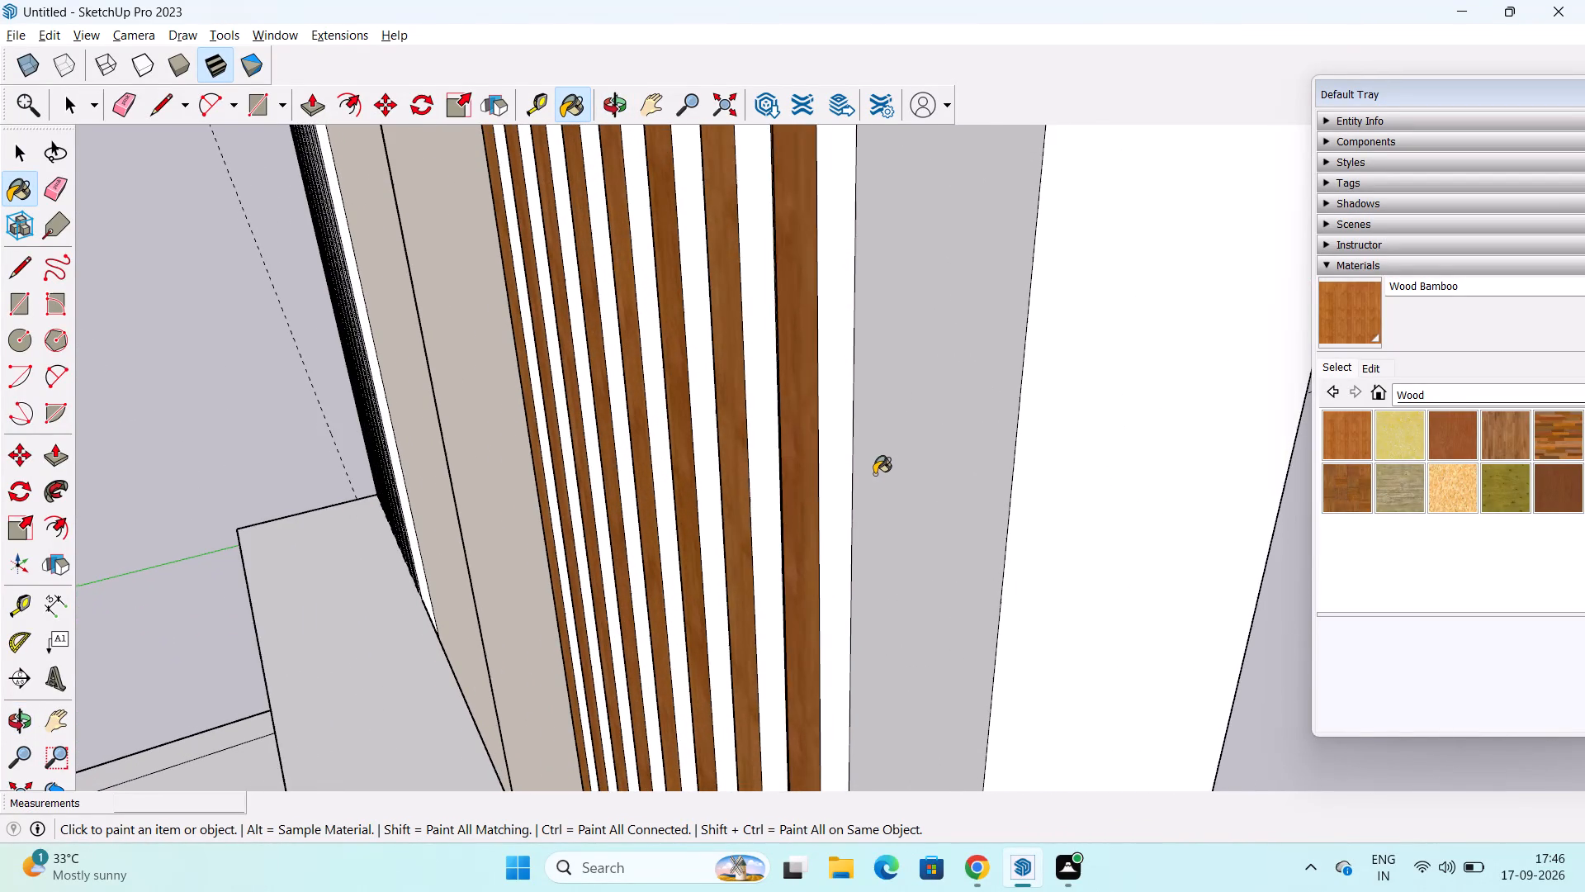
scroll(874, 474, up, 2)
click(825, 458)
click(735, 466)
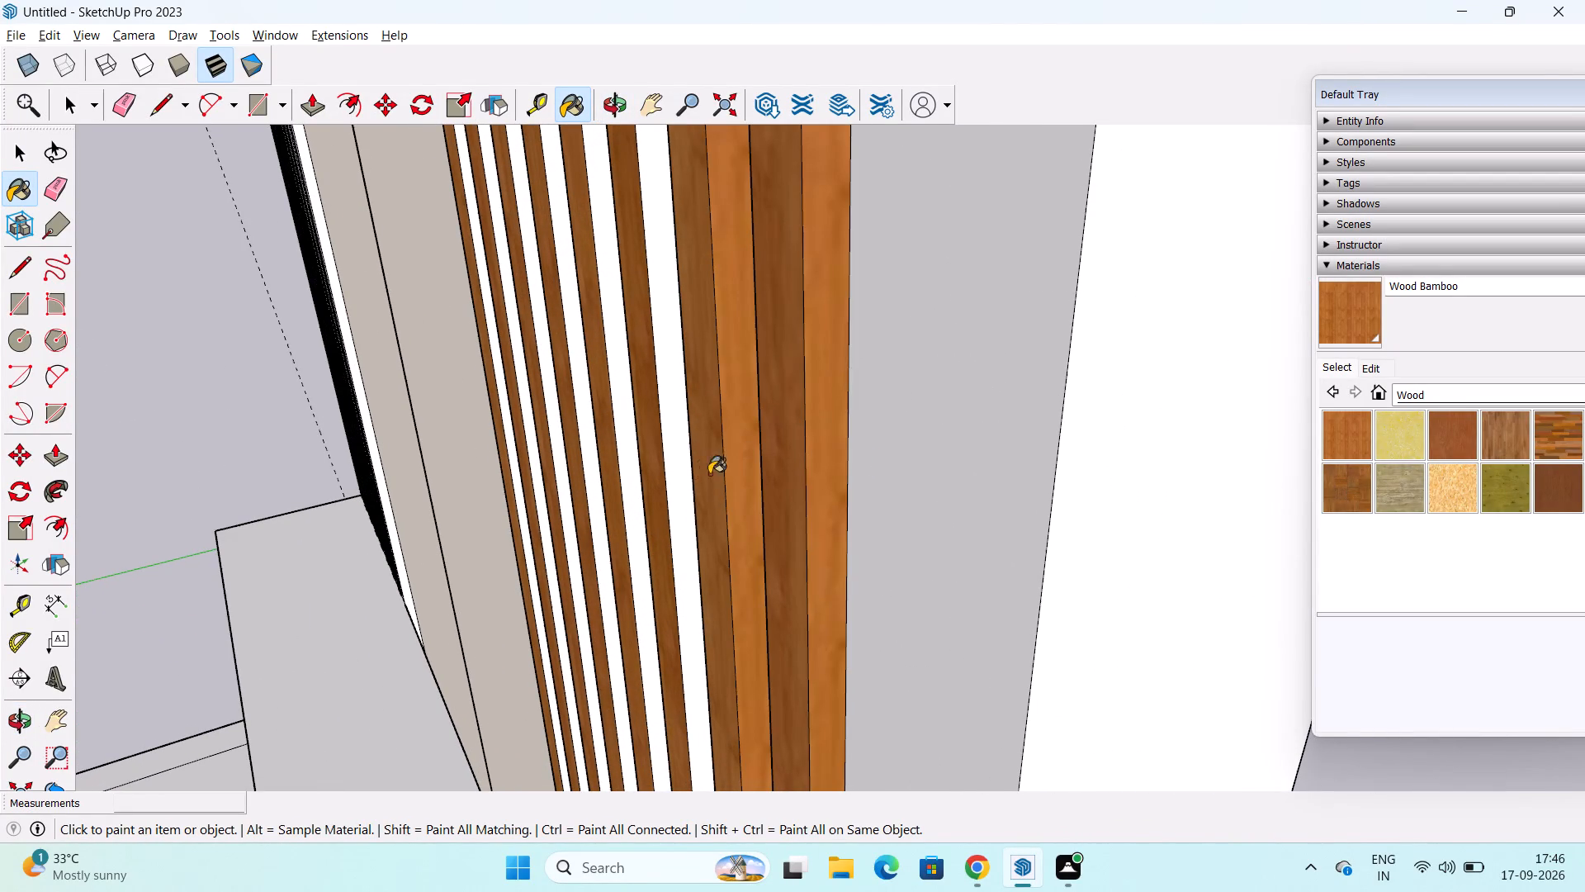
click(674, 474)
click(617, 466)
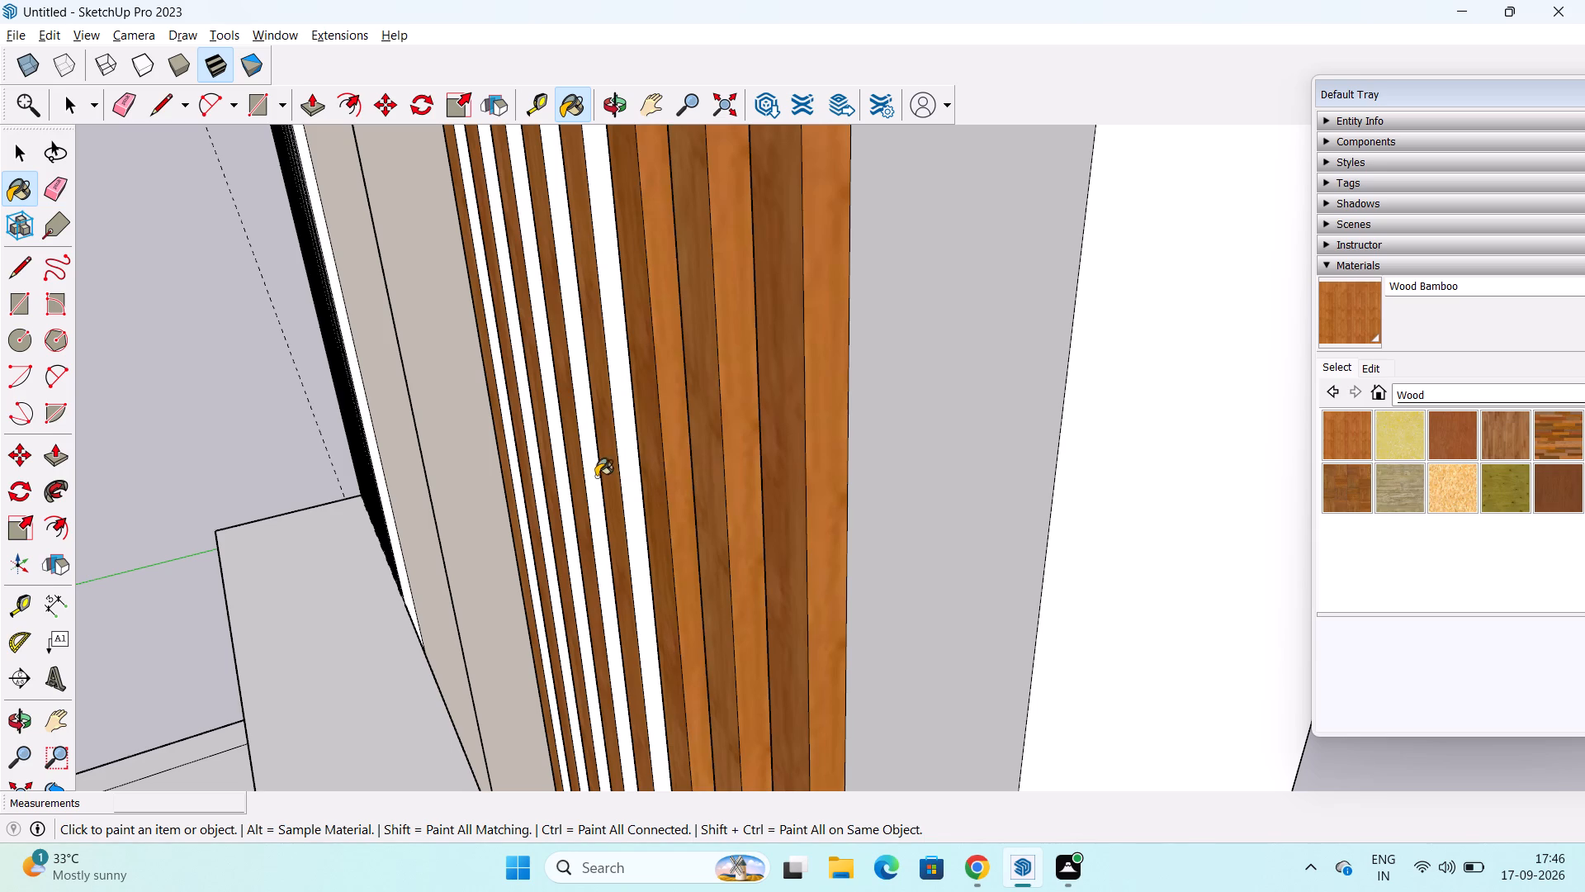
click(625, 393)
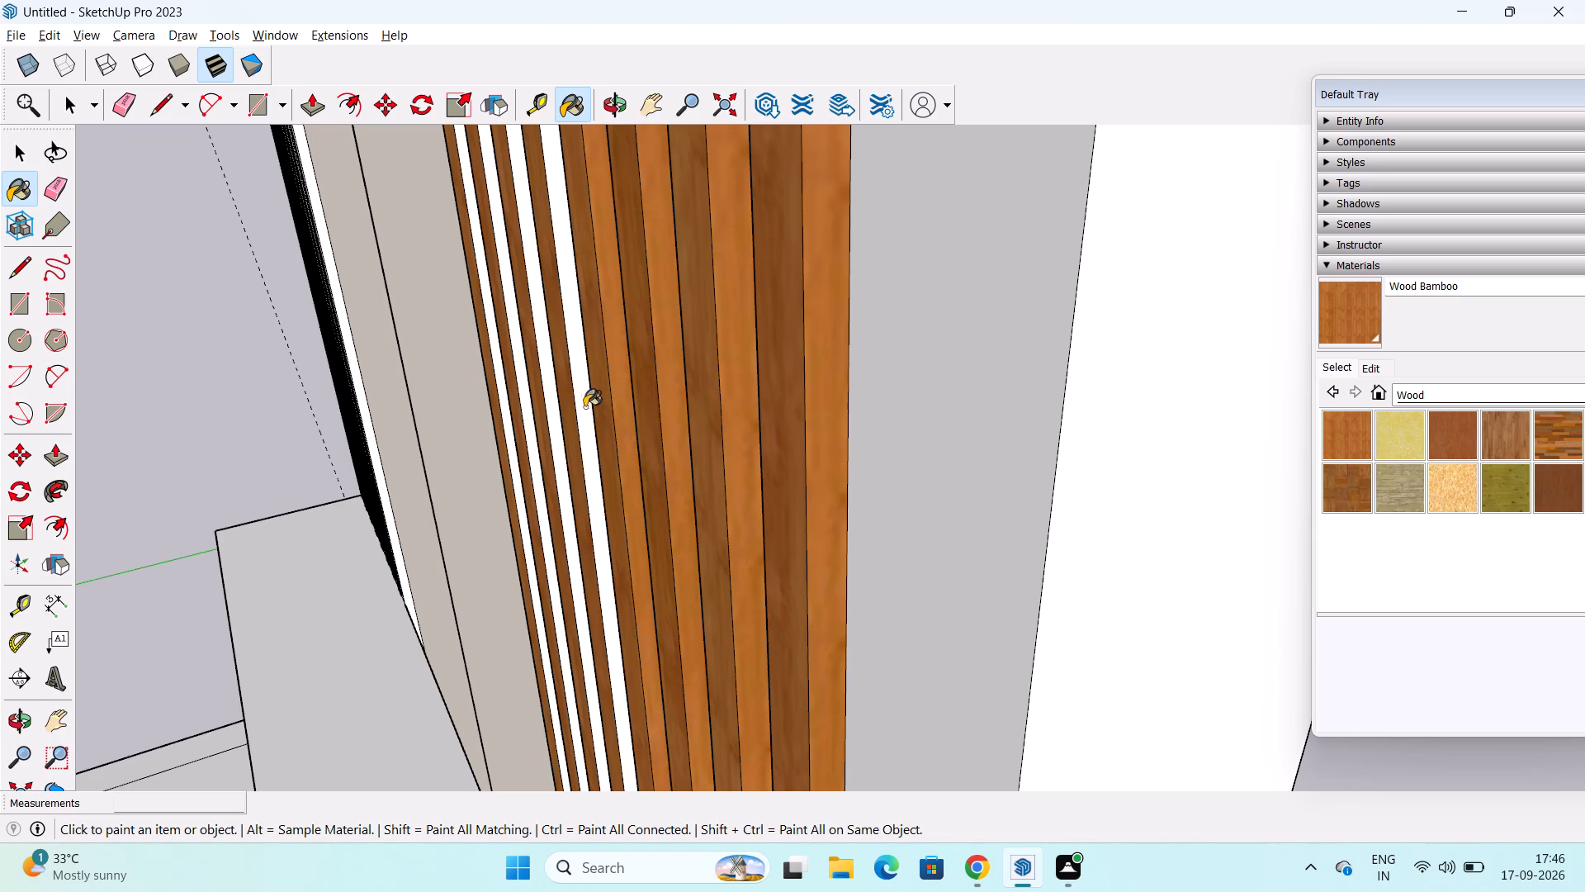
click(589, 406)
click(551, 415)
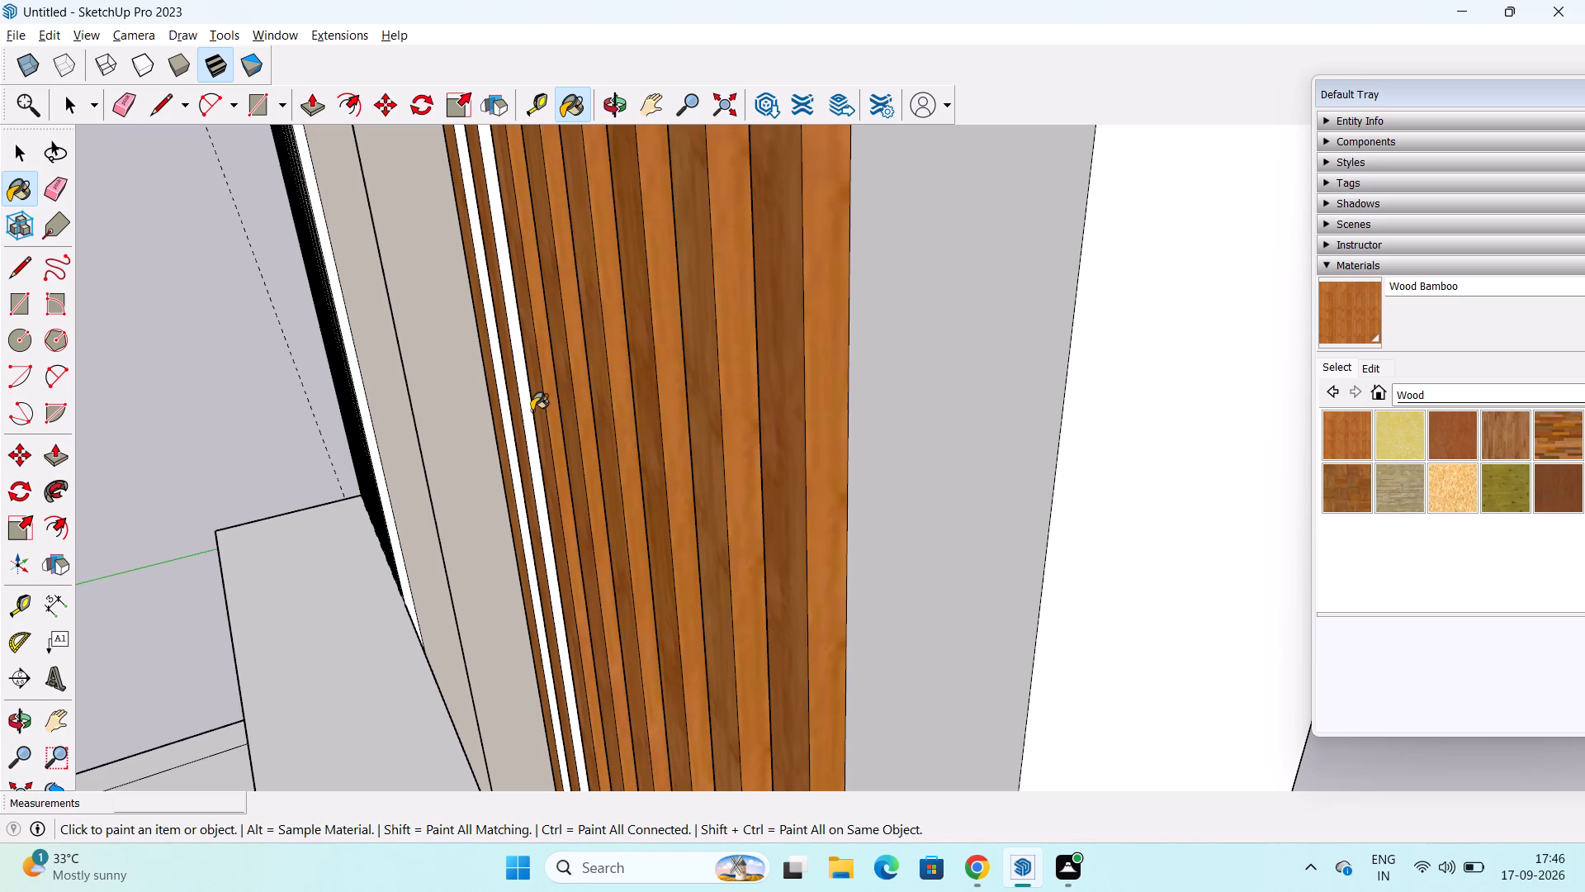
click(528, 406)
click(503, 405)
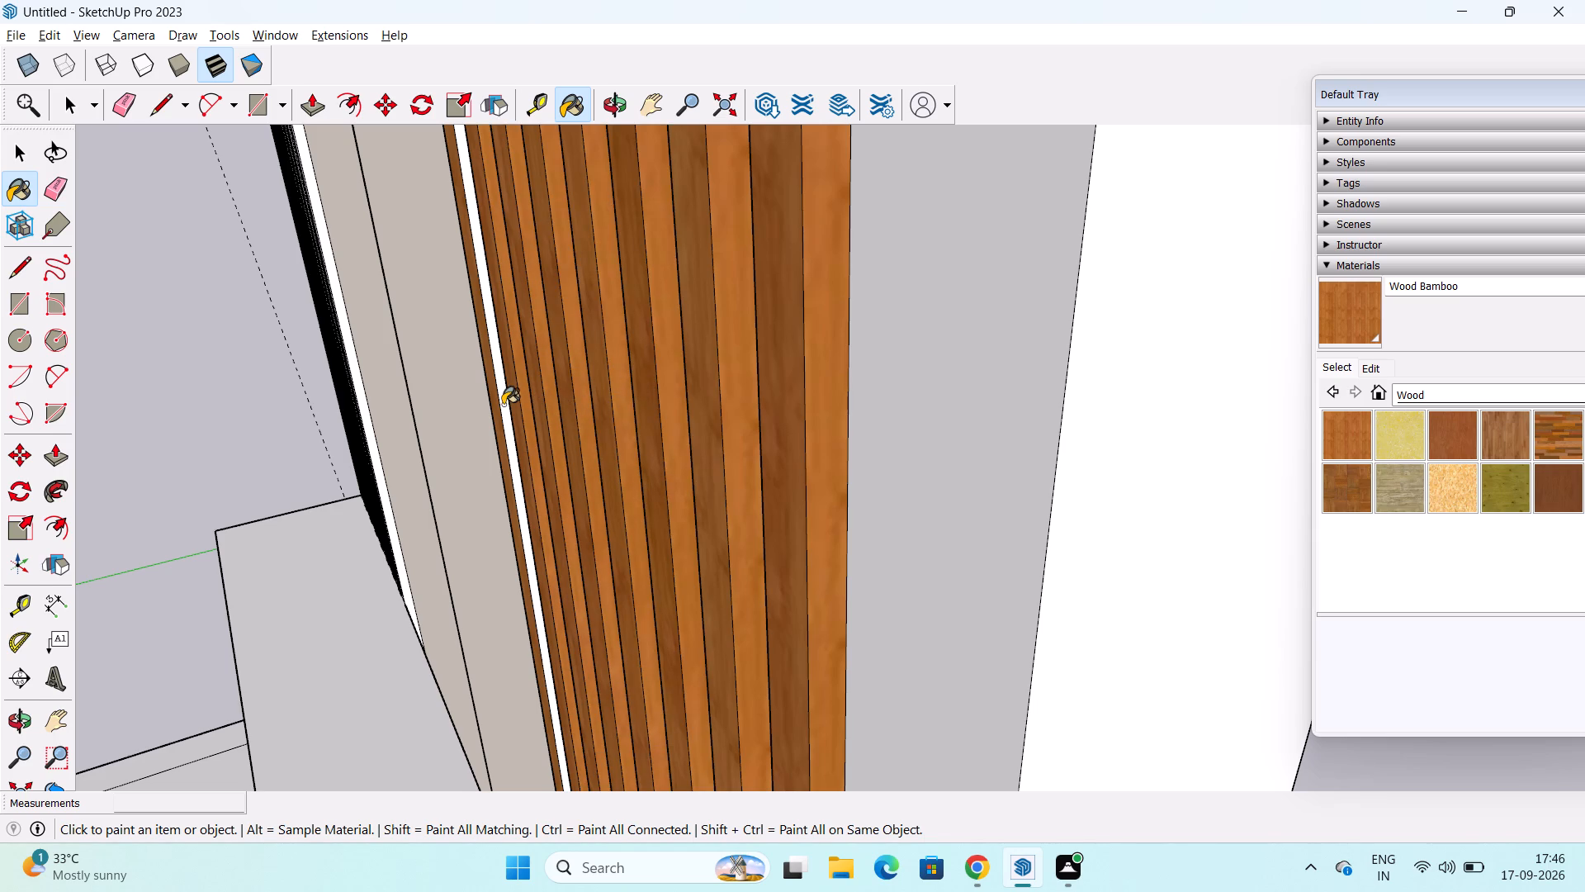
Paint the slat side faces of the right section that face the central panels with Wood Bamboo.
middle_drag(513, 457, 1030, 429)
middle_drag(827, 537, 1156, 503)
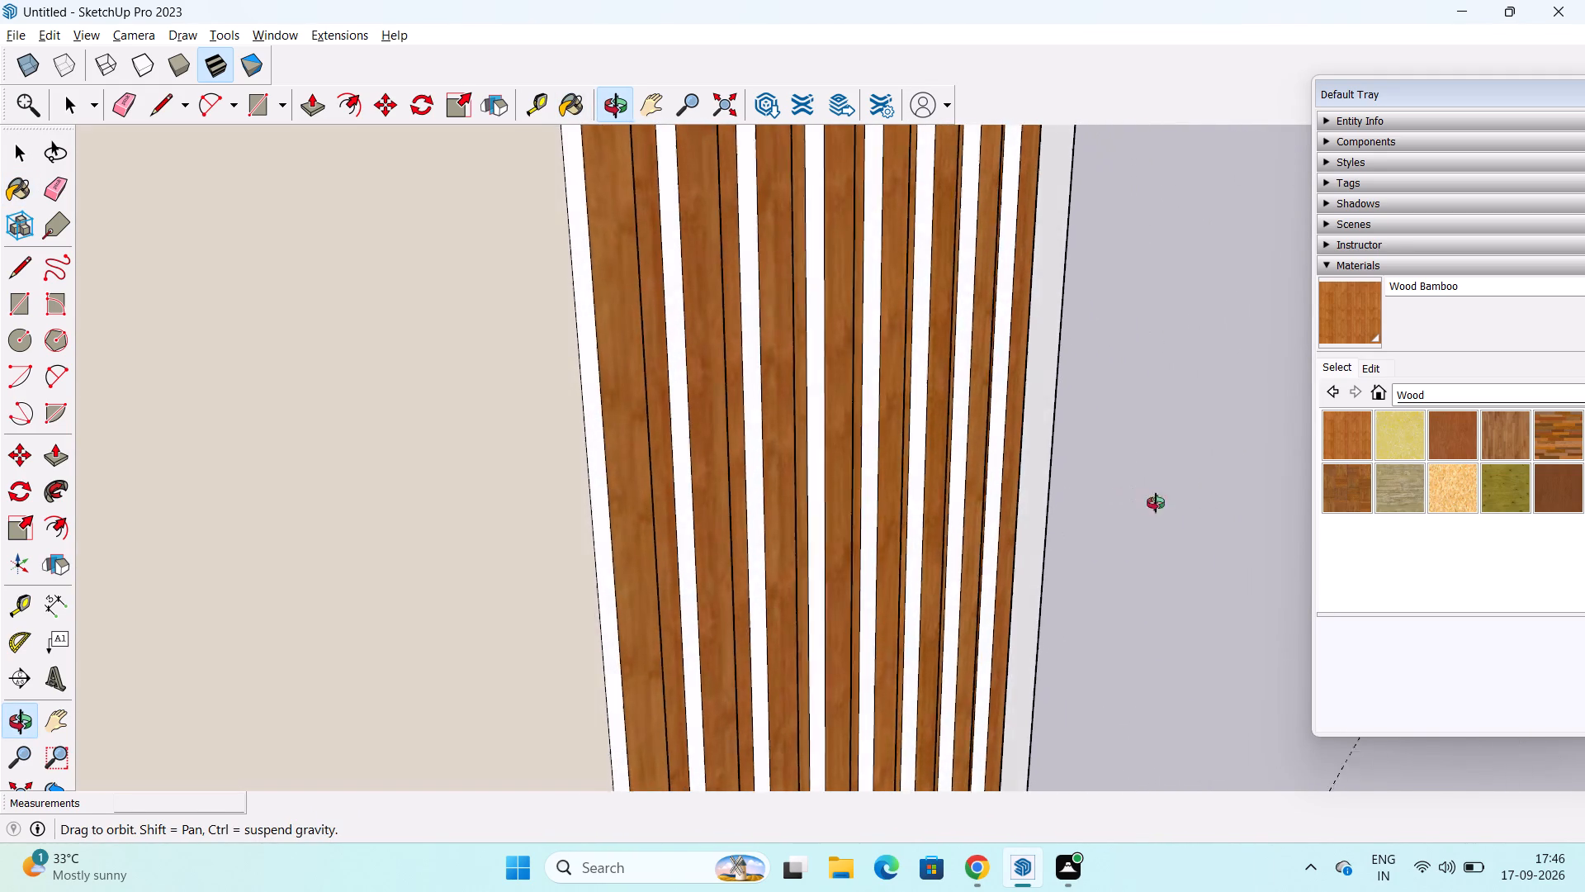
middle_drag(1156, 503, 1152, 537)
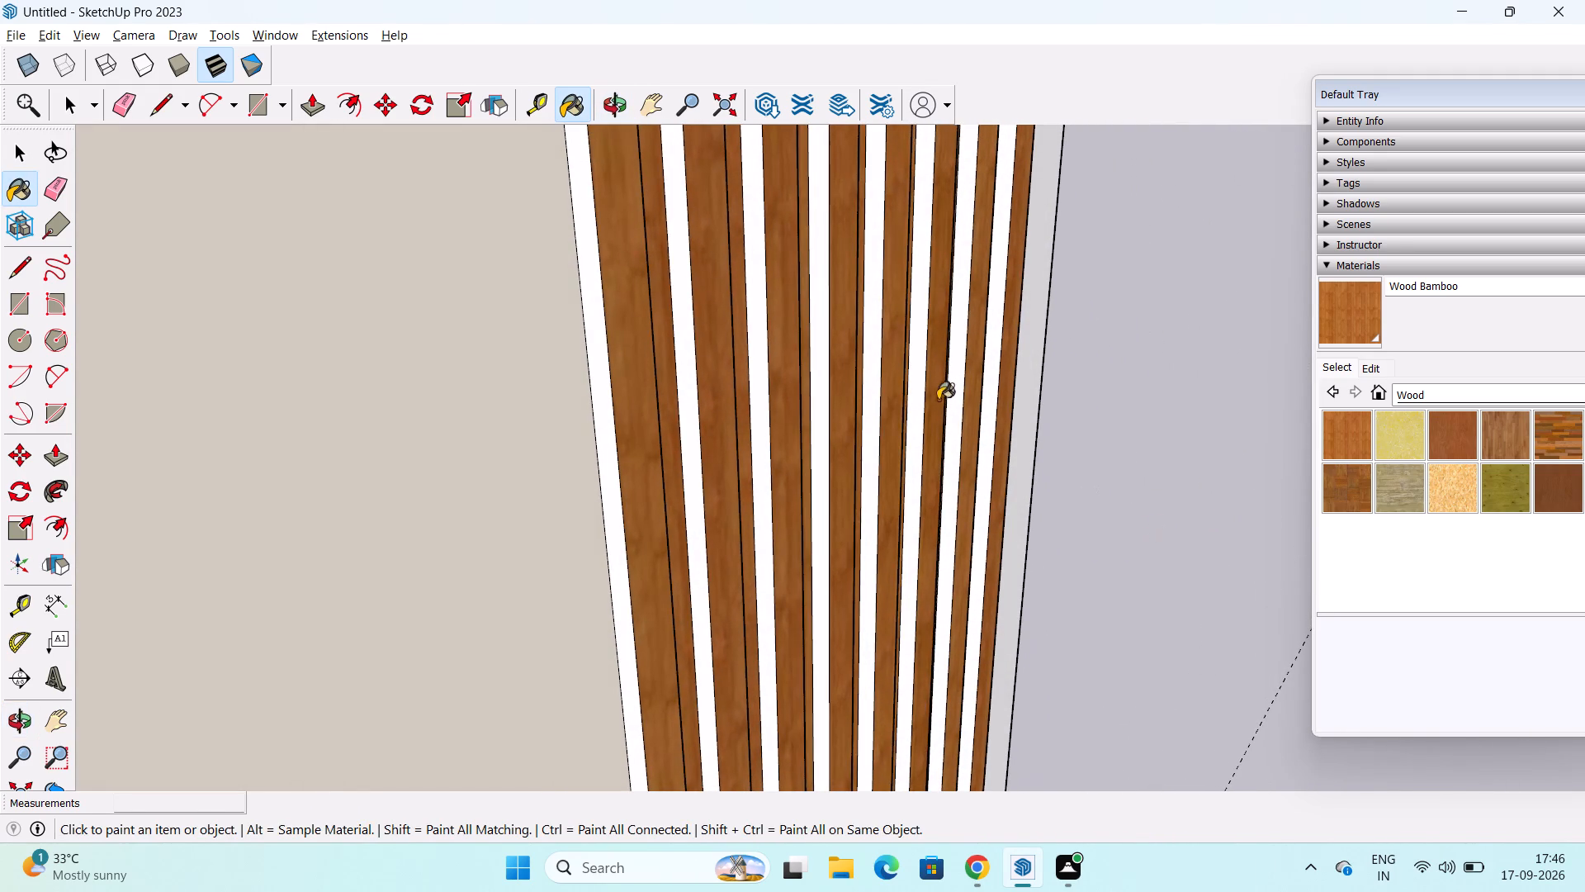
click(991, 378)
click(958, 405)
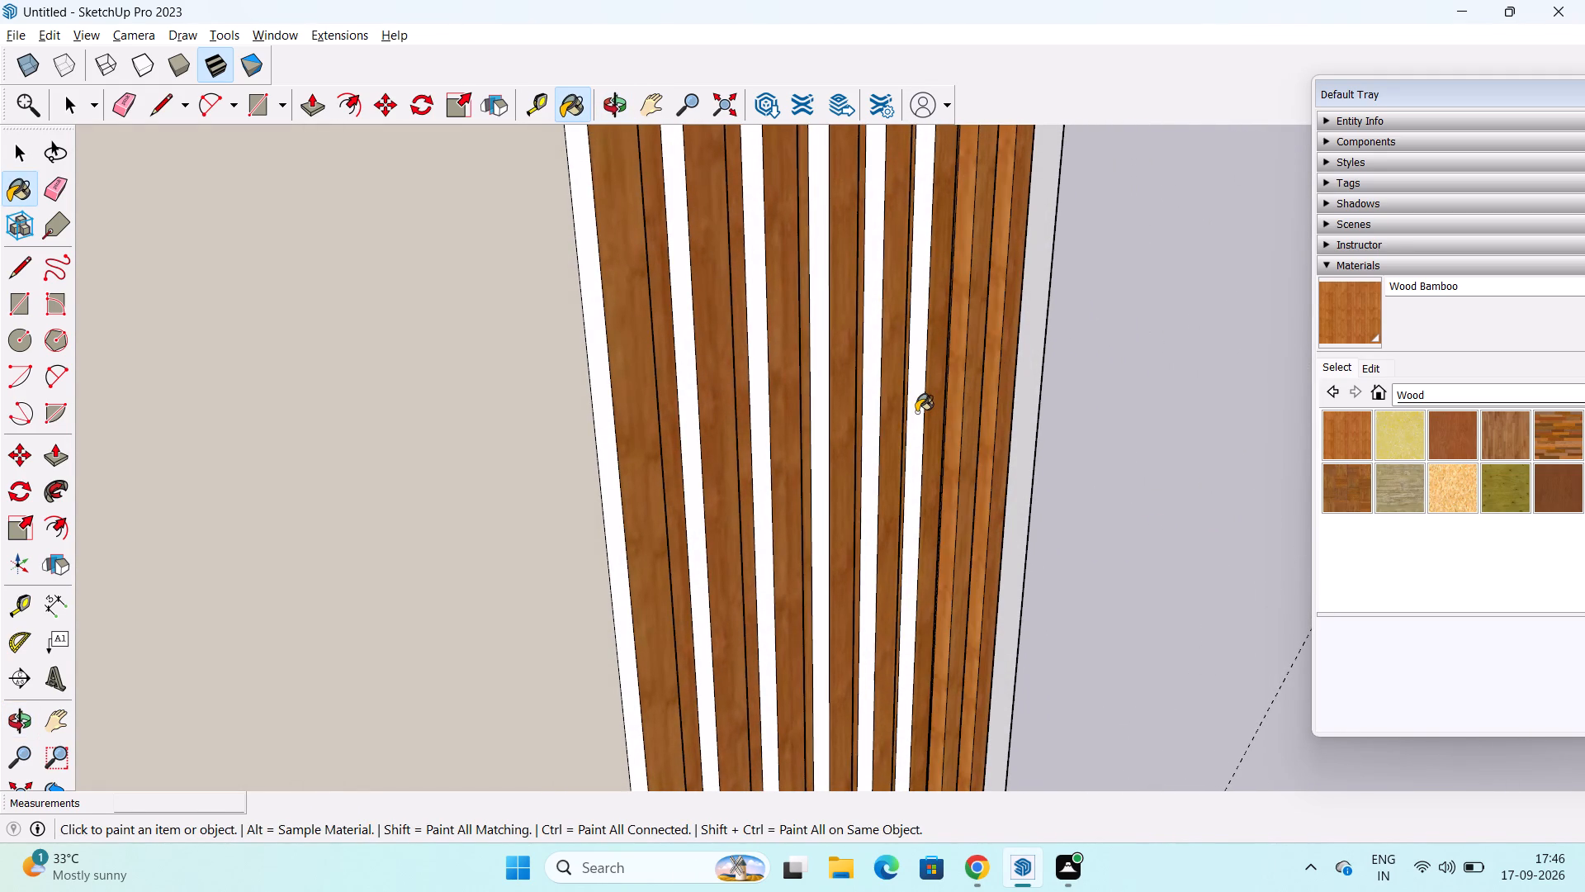
click(916, 412)
click(877, 417)
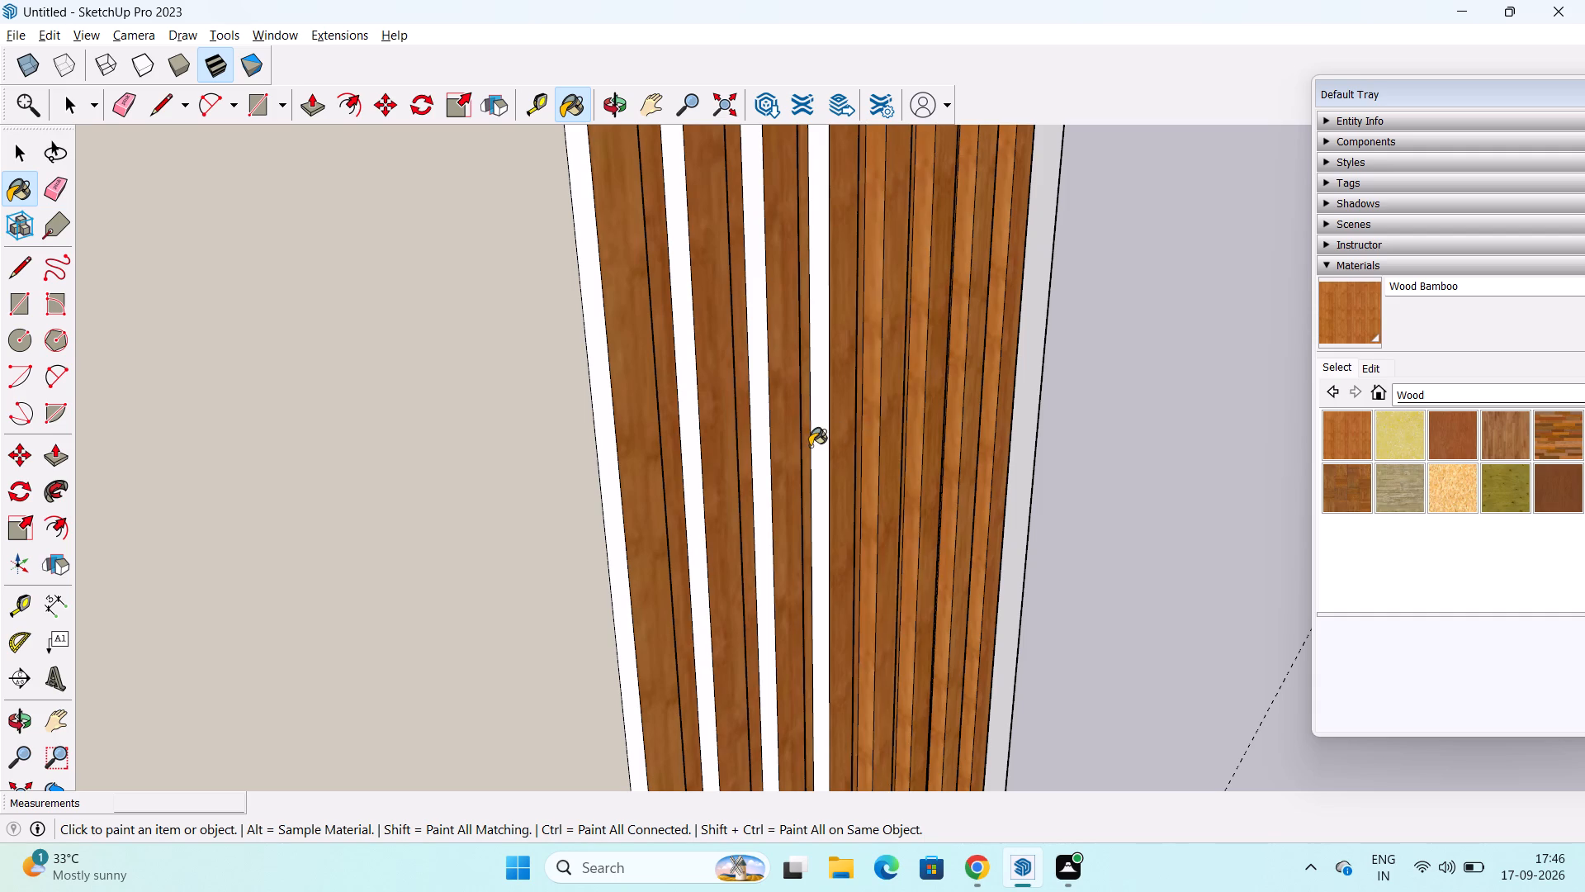
click(810, 446)
click(821, 445)
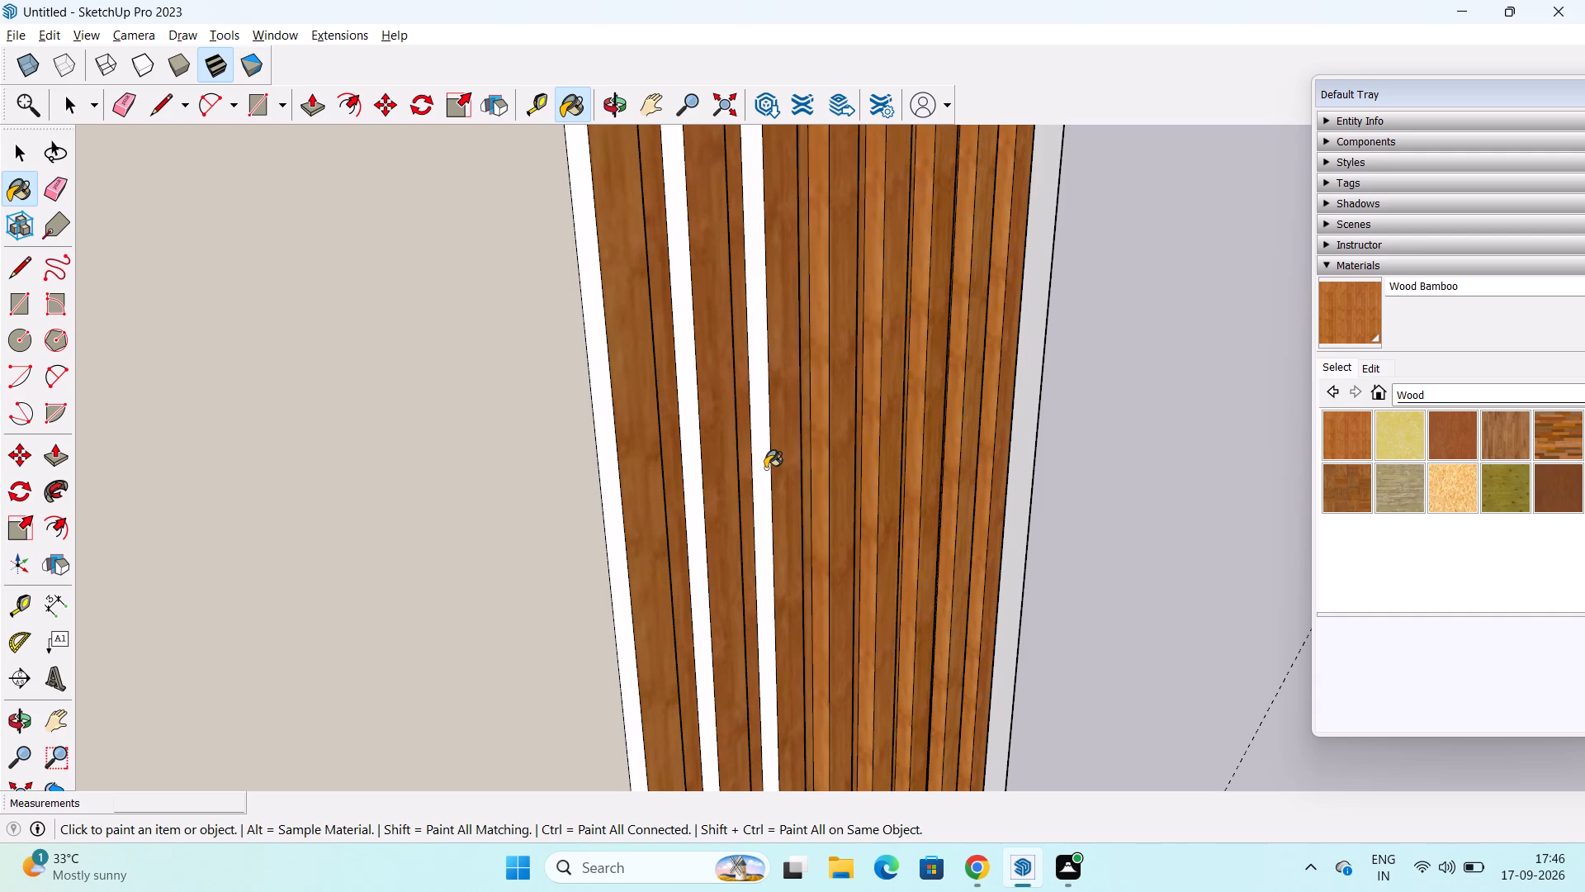
click(765, 468)
click(698, 484)
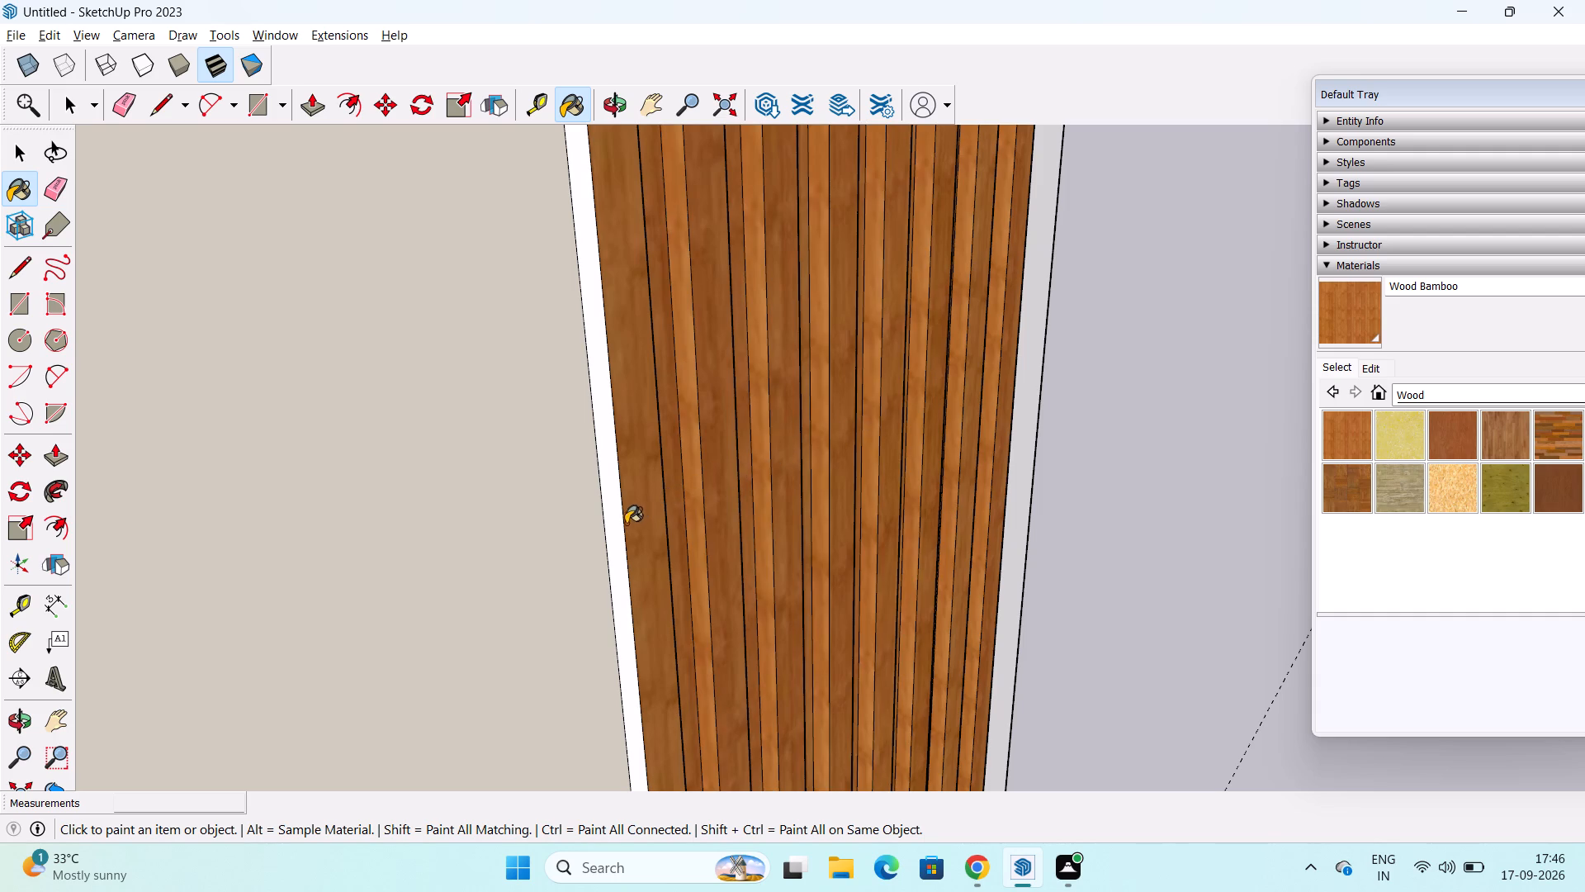
click(622, 528)
Paint the eight outermost front strips of the left slatted section with Wood Bamboo, leaving out the wide outer border.
scroll(718, 484, down, 7)
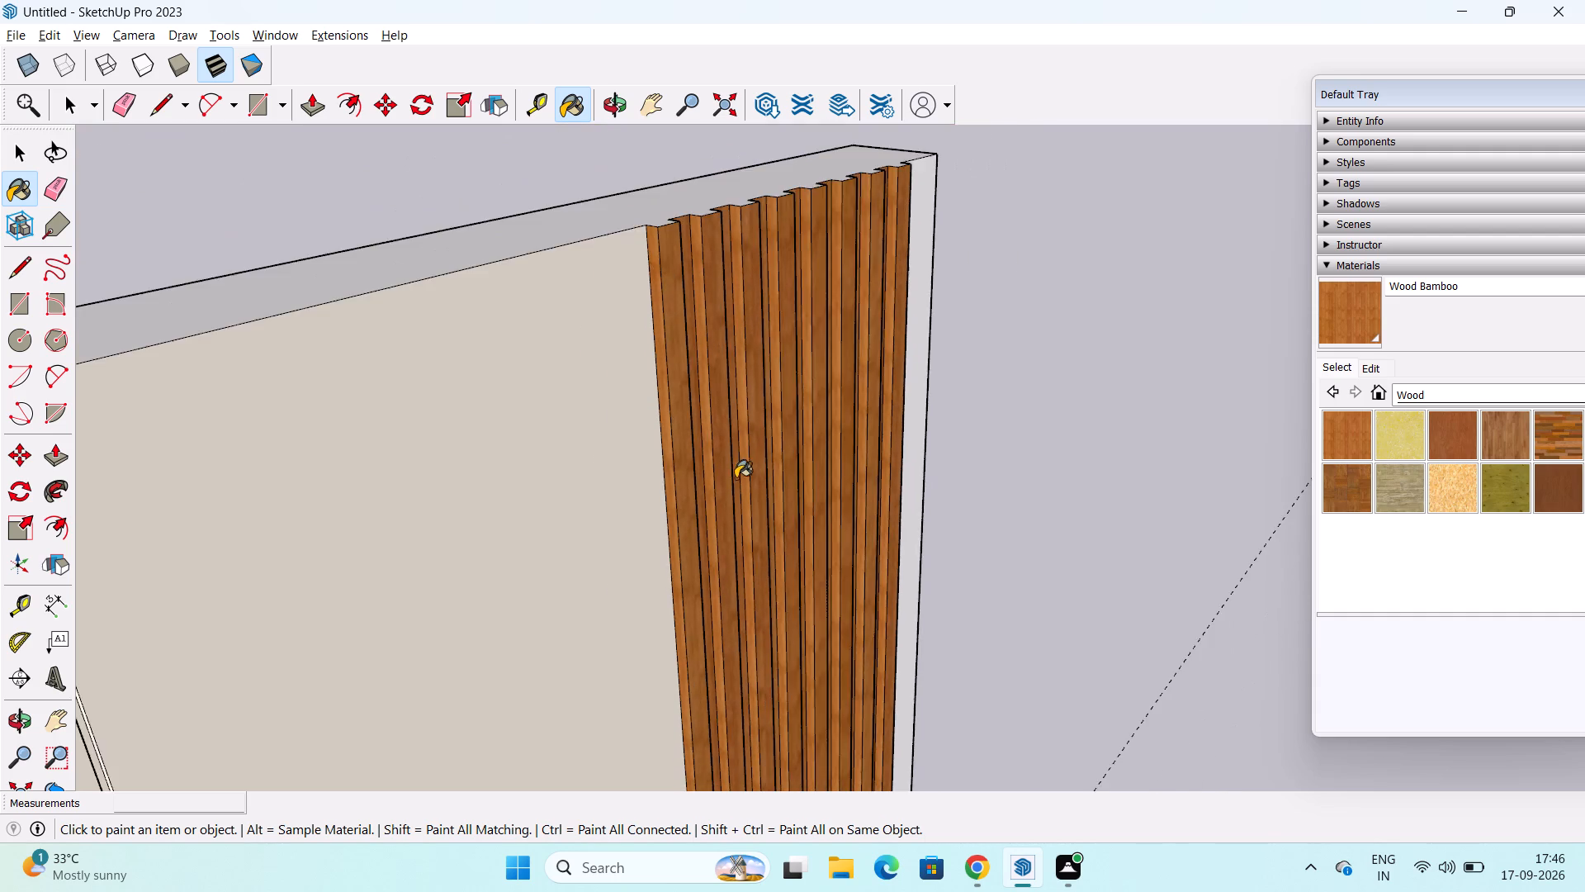
scroll(736, 478, down, 5)
middle_drag(759, 476, 538, 553)
scroll(616, 507, down, 2)
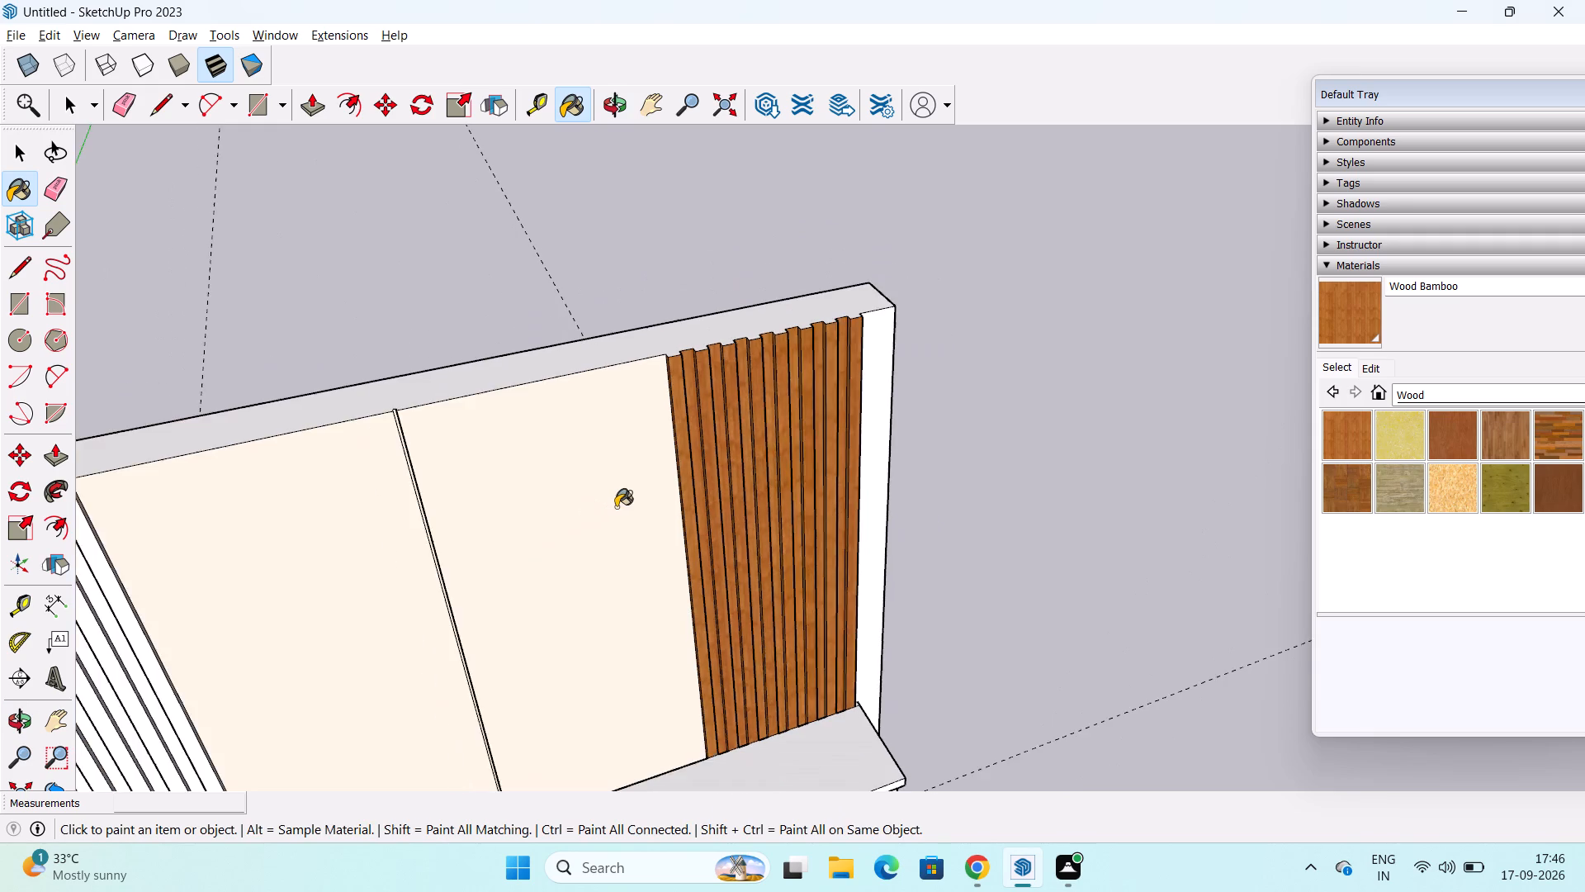
scroll(616, 507, down, 5)
middle_drag(590, 605, 553, 454)
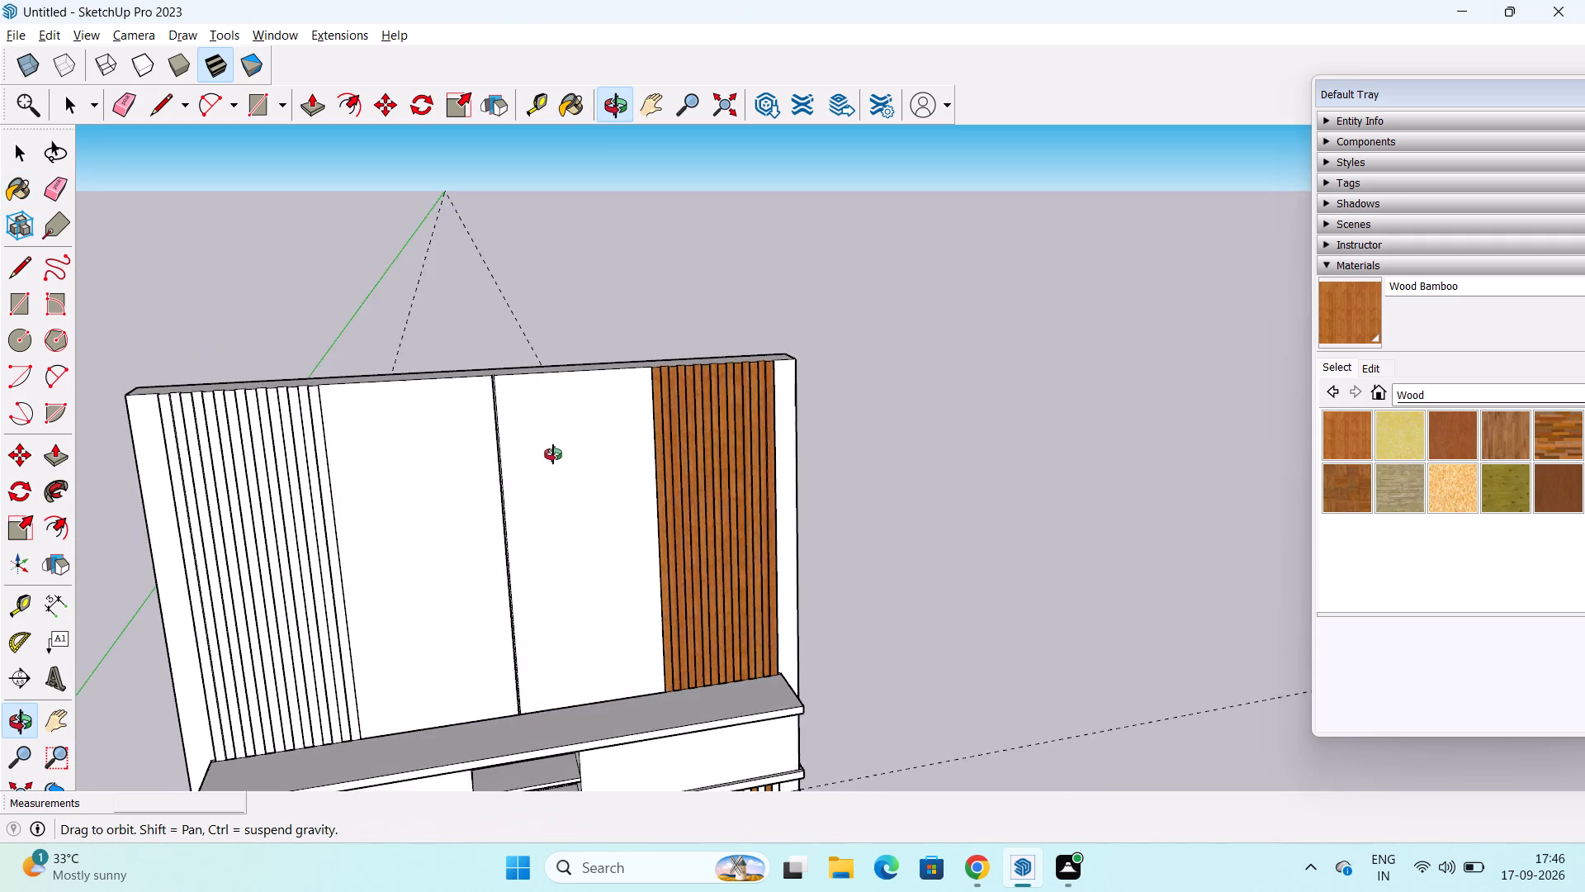
middle_drag(553, 454, 498, 638)
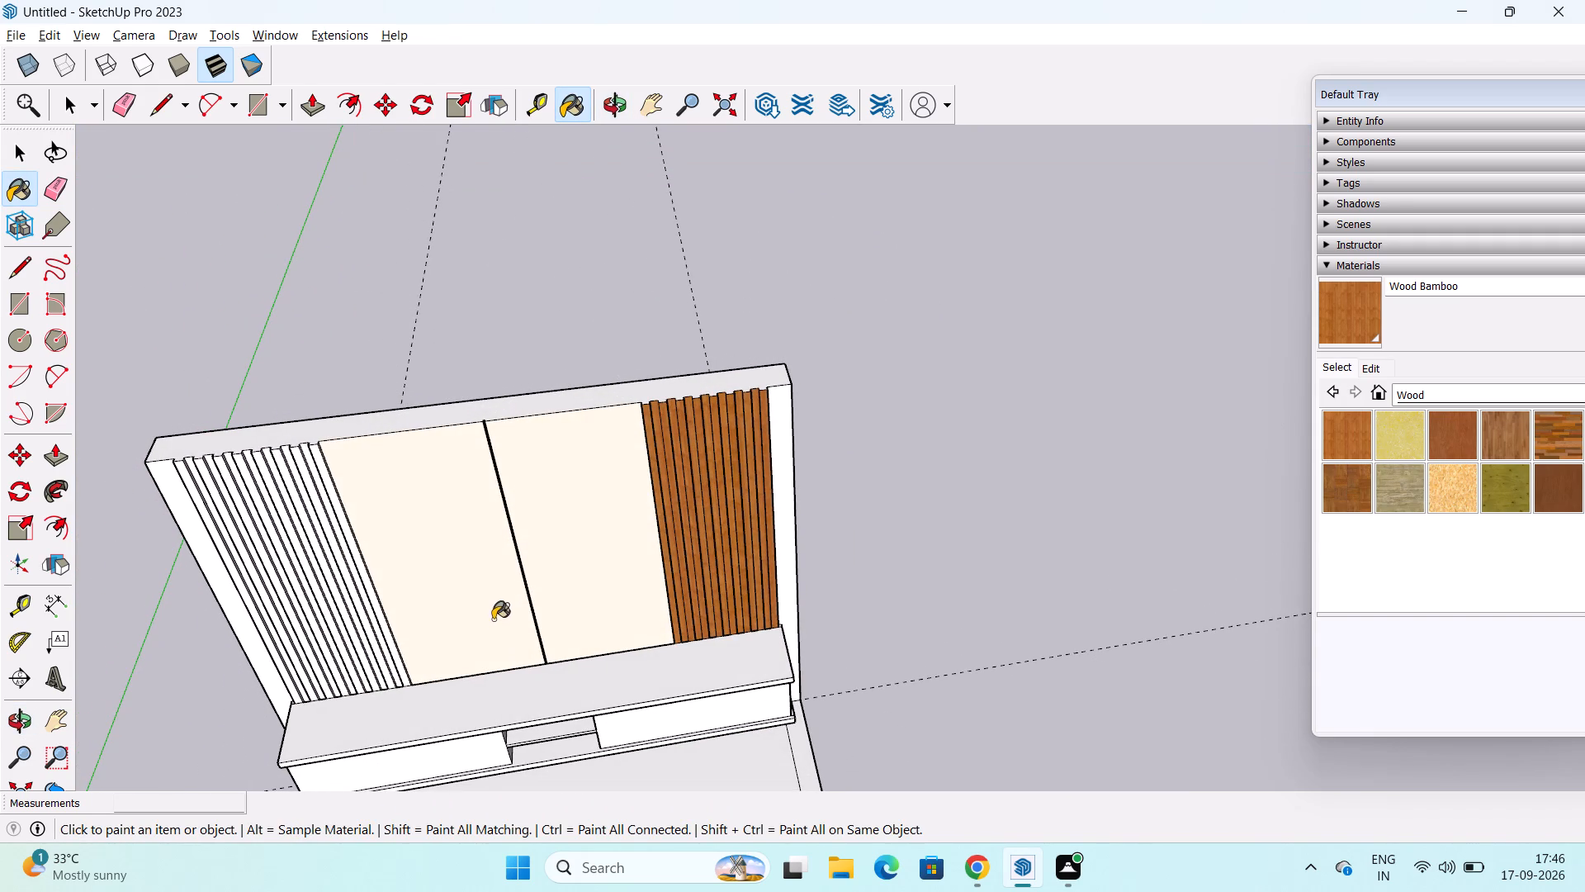
shift+middle_drag(493, 619, 757, 652)
scroll(546, 576, up, 6)
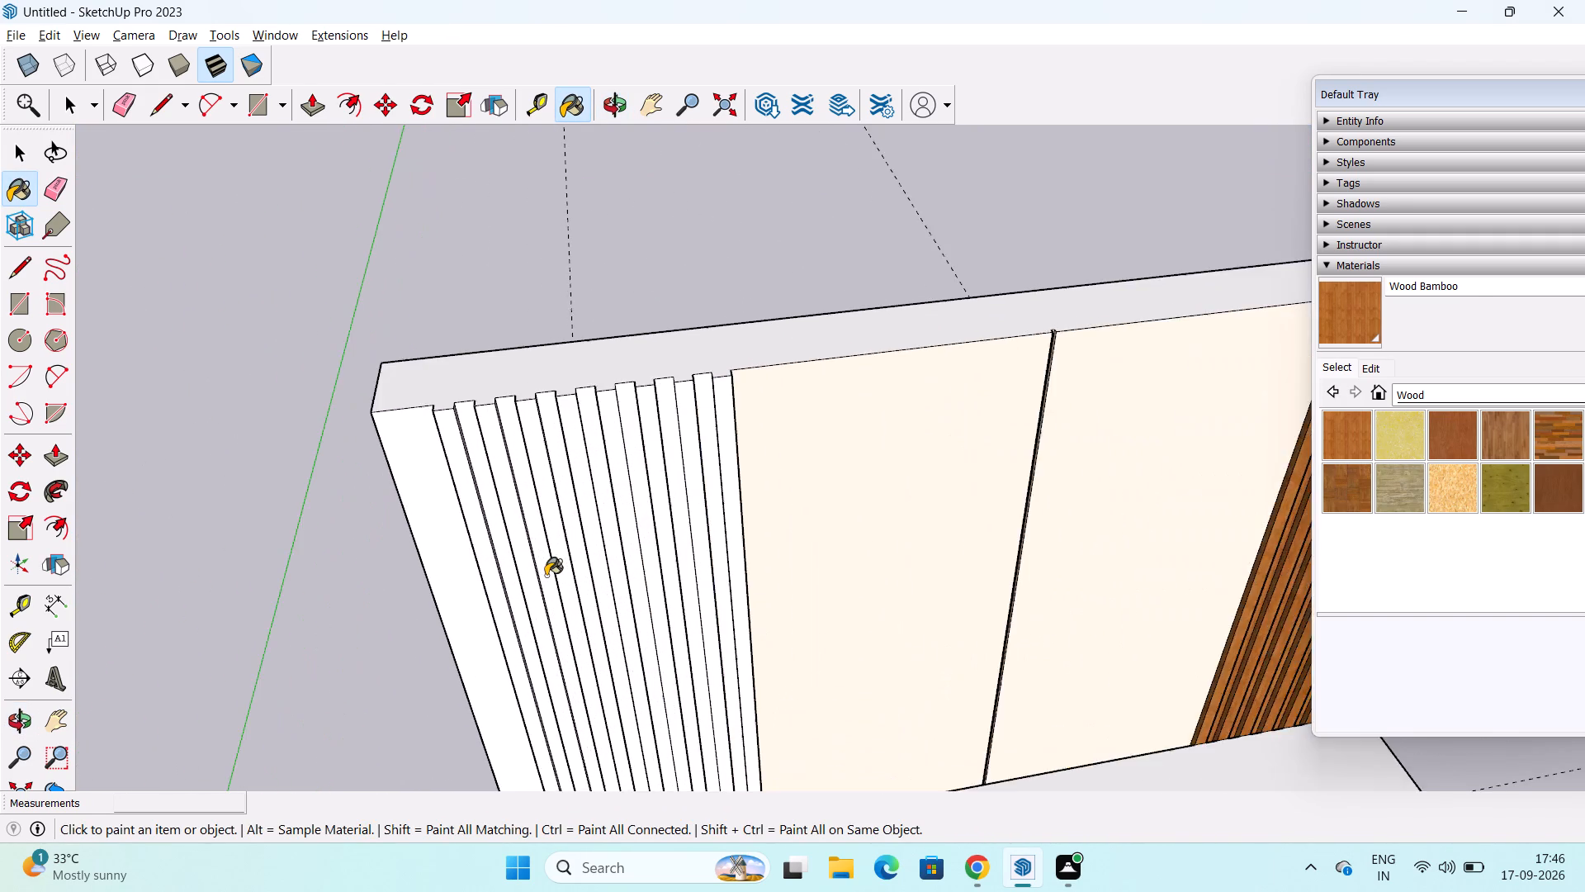
scroll(546, 576, up, 3)
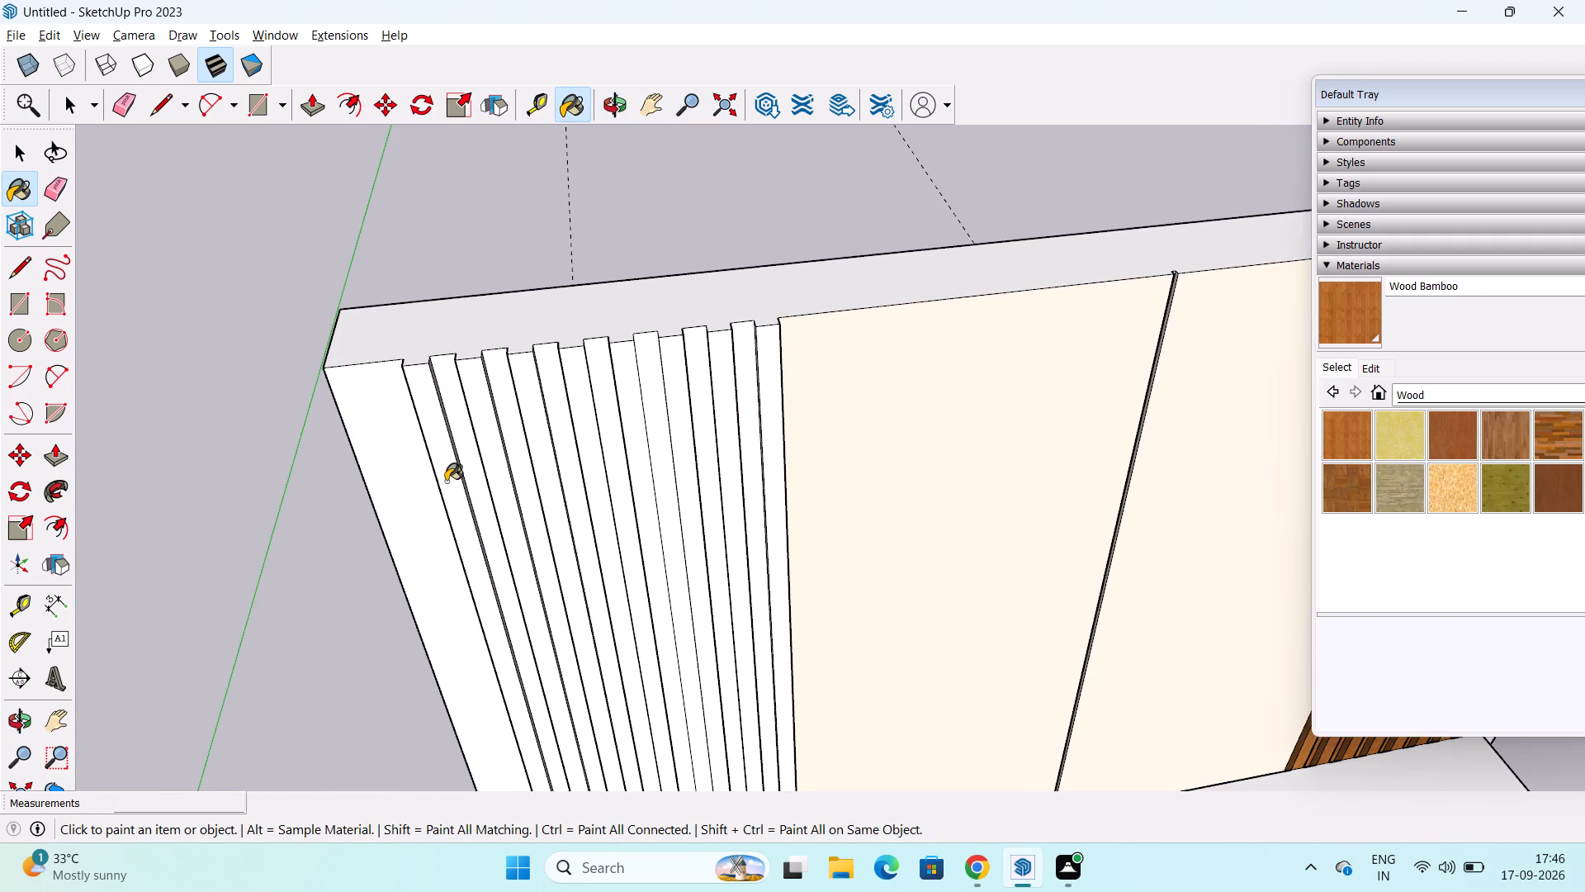
click(446, 482)
click(470, 463)
click(492, 446)
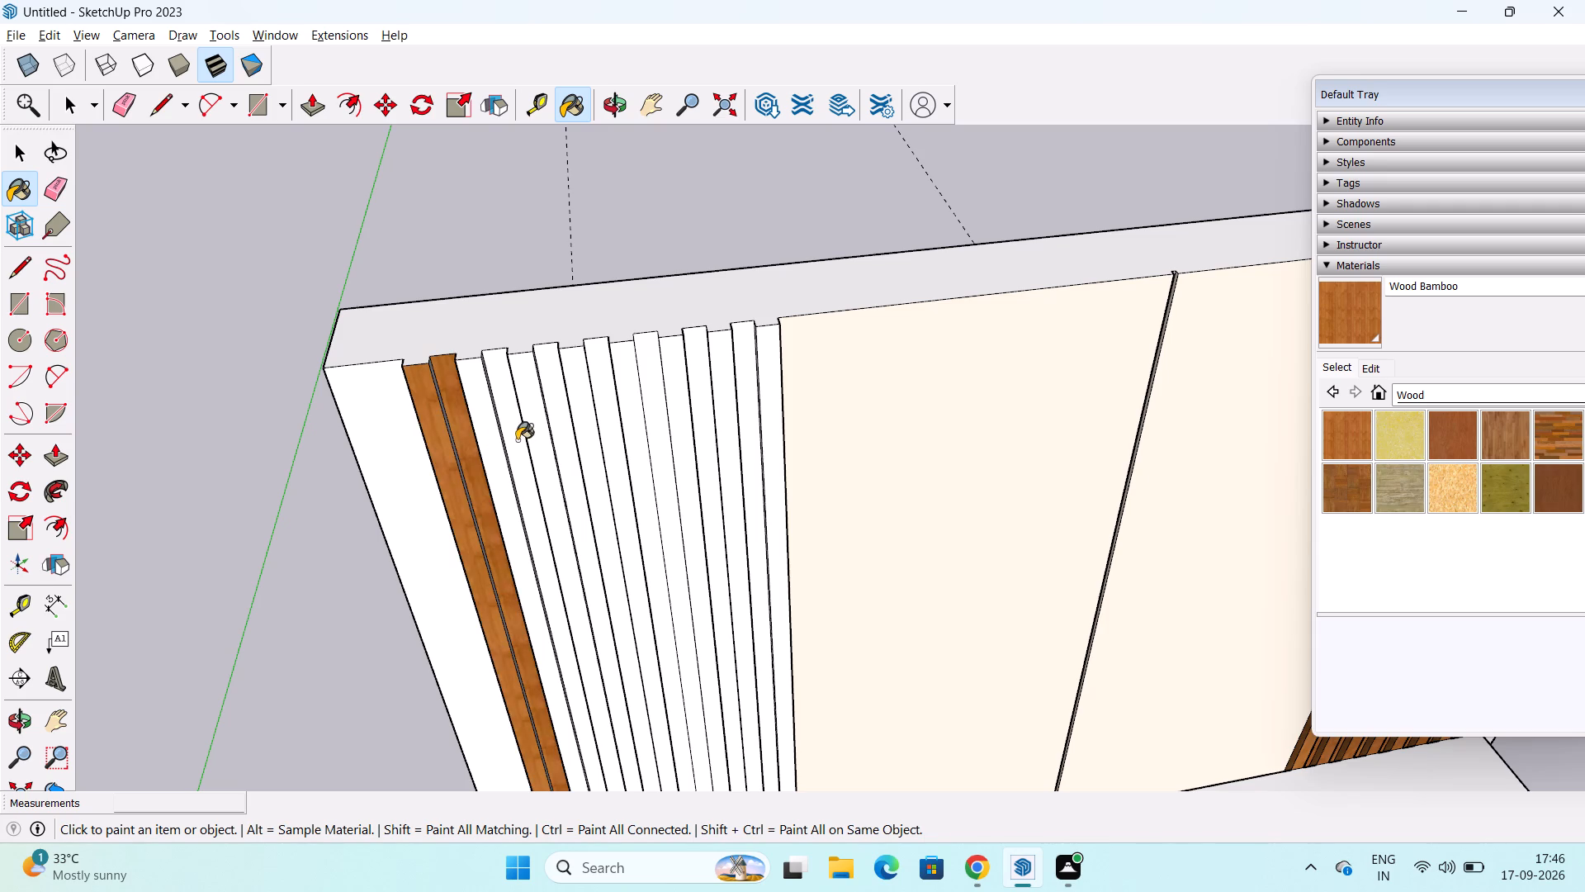
click(517, 440)
click(540, 436)
click(562, 426)
click(591, 422)
click(610, 419)
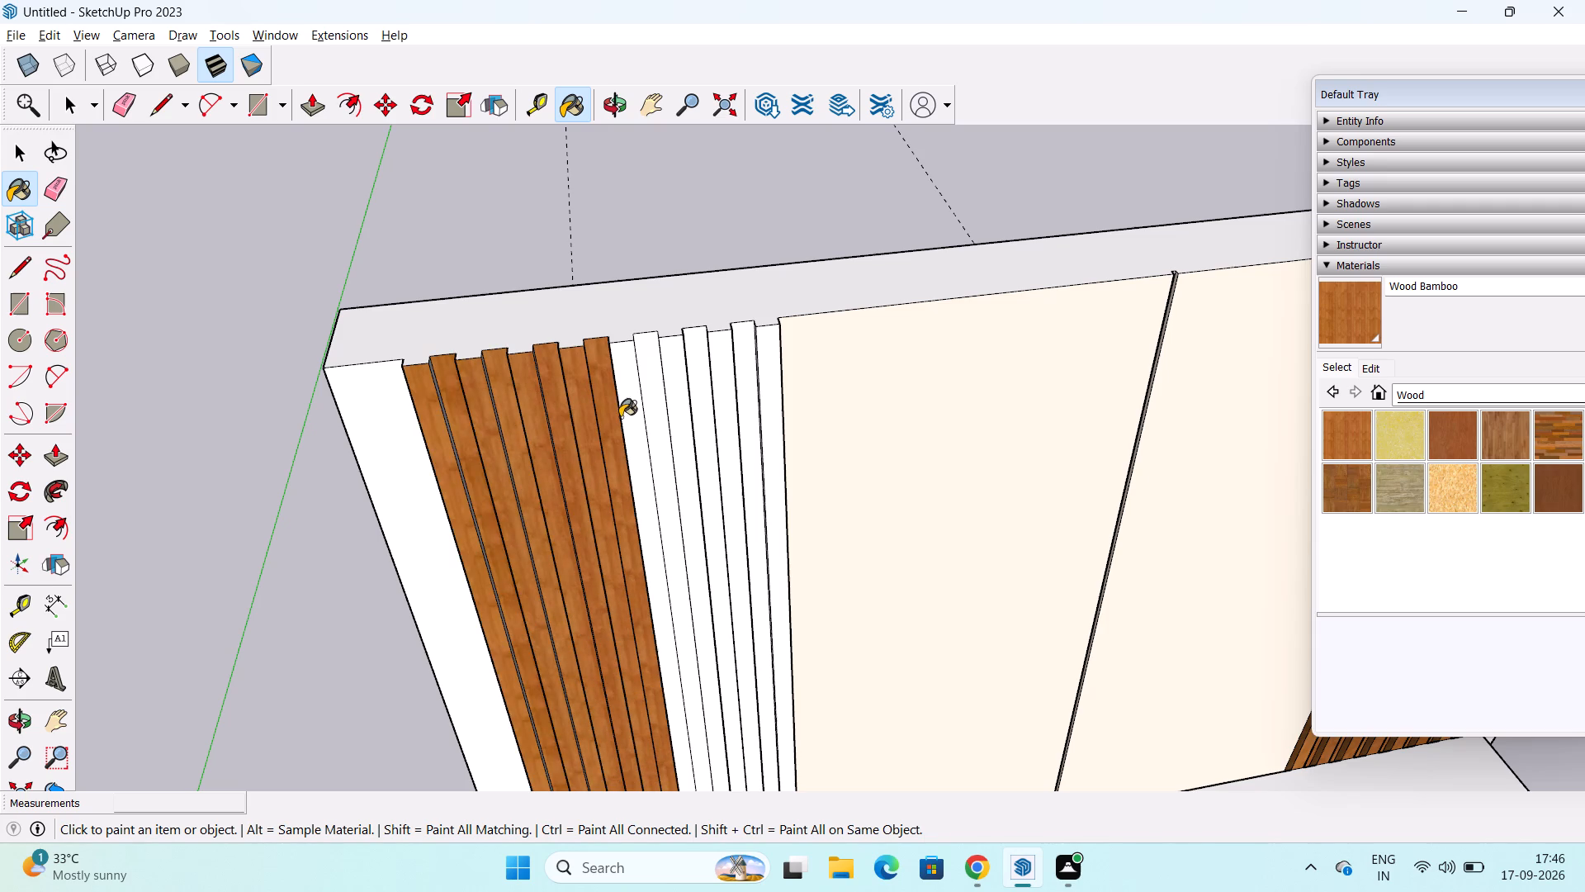
Paint the seven remaining front strips of the left slatted section, up to the left central panel, with Wood Bamboo.
click(625, 417)
click(658, 425)
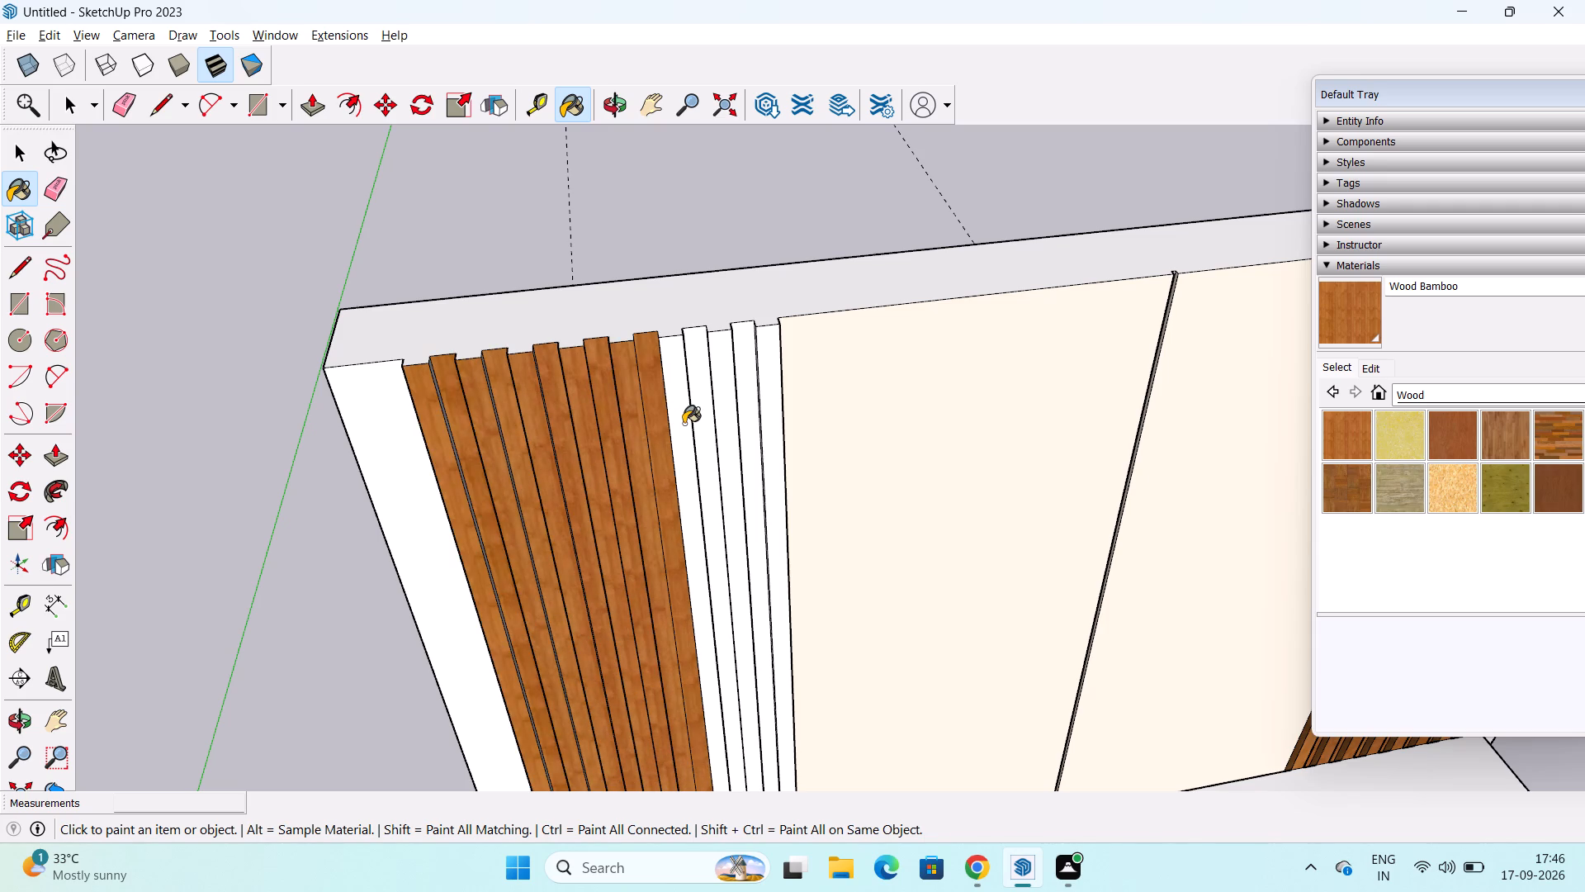
click(684, 424)
click(701, 419)
click(719, 416)
click(747, 415)
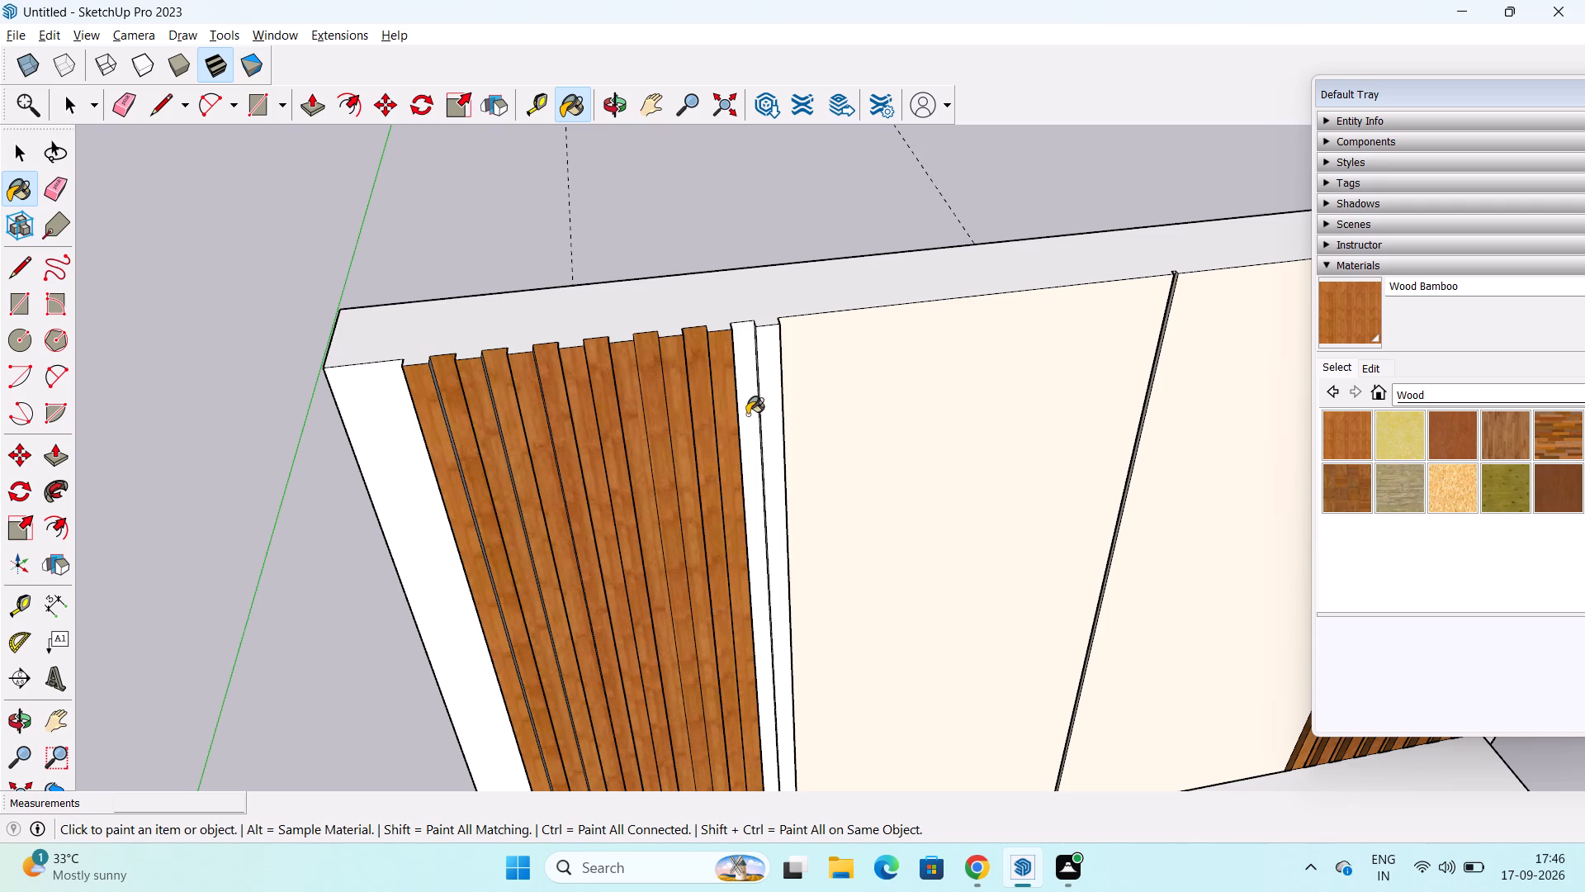
click(772, 414)
Paint the slat side faces of the left section that face the central panels with Wood Bamboo.
middle_drag(716, 477, 492, 444)
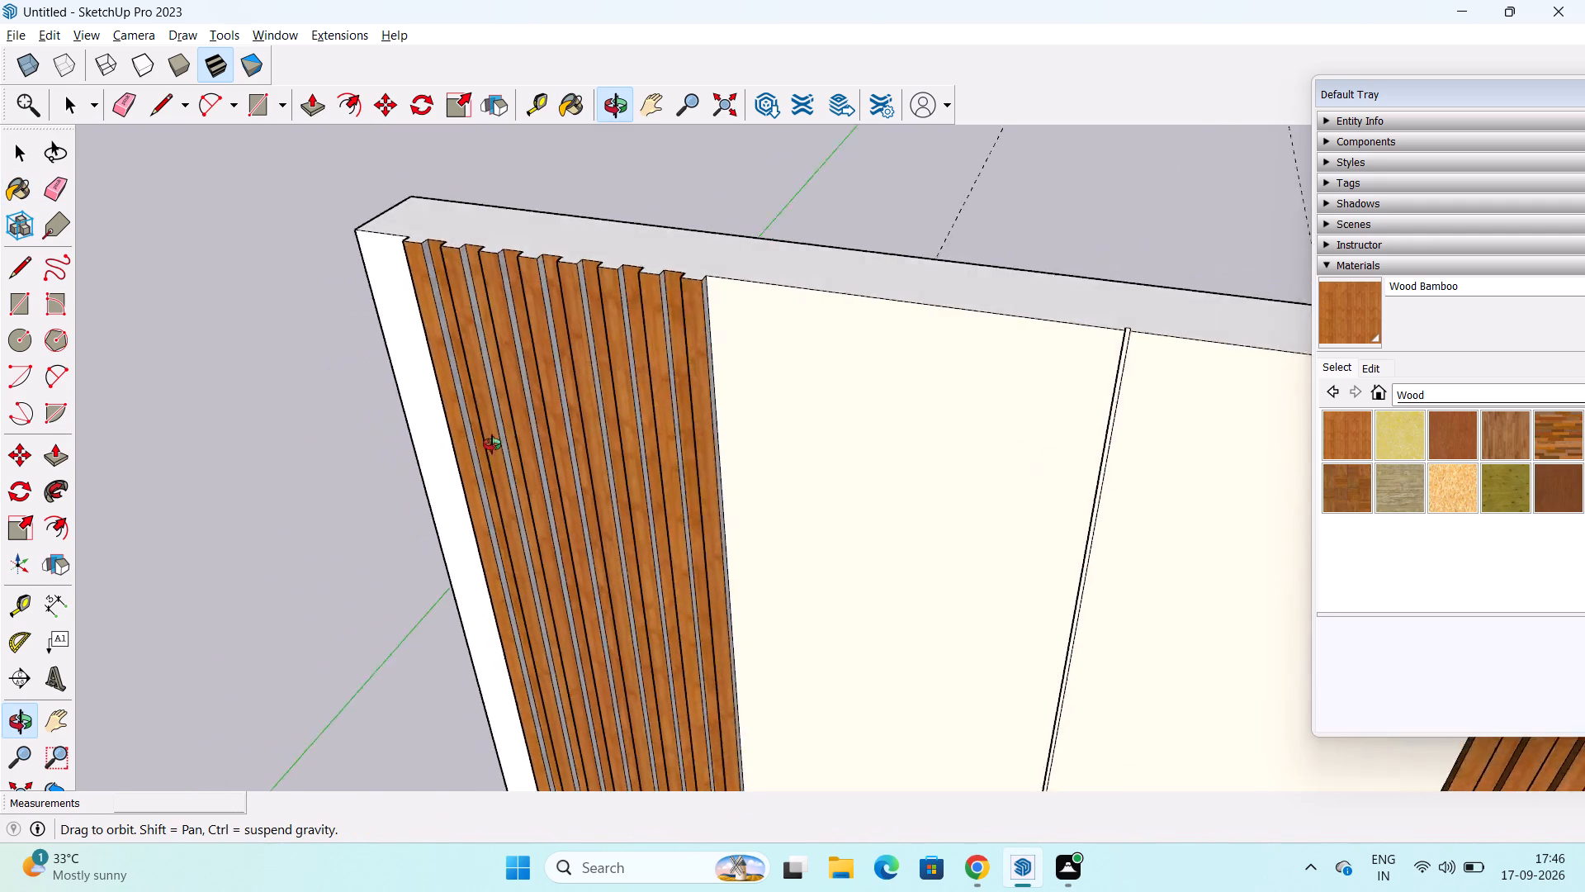
middle_drag(492, 444, 356, 441)
scroll(702, 449, up, 3)
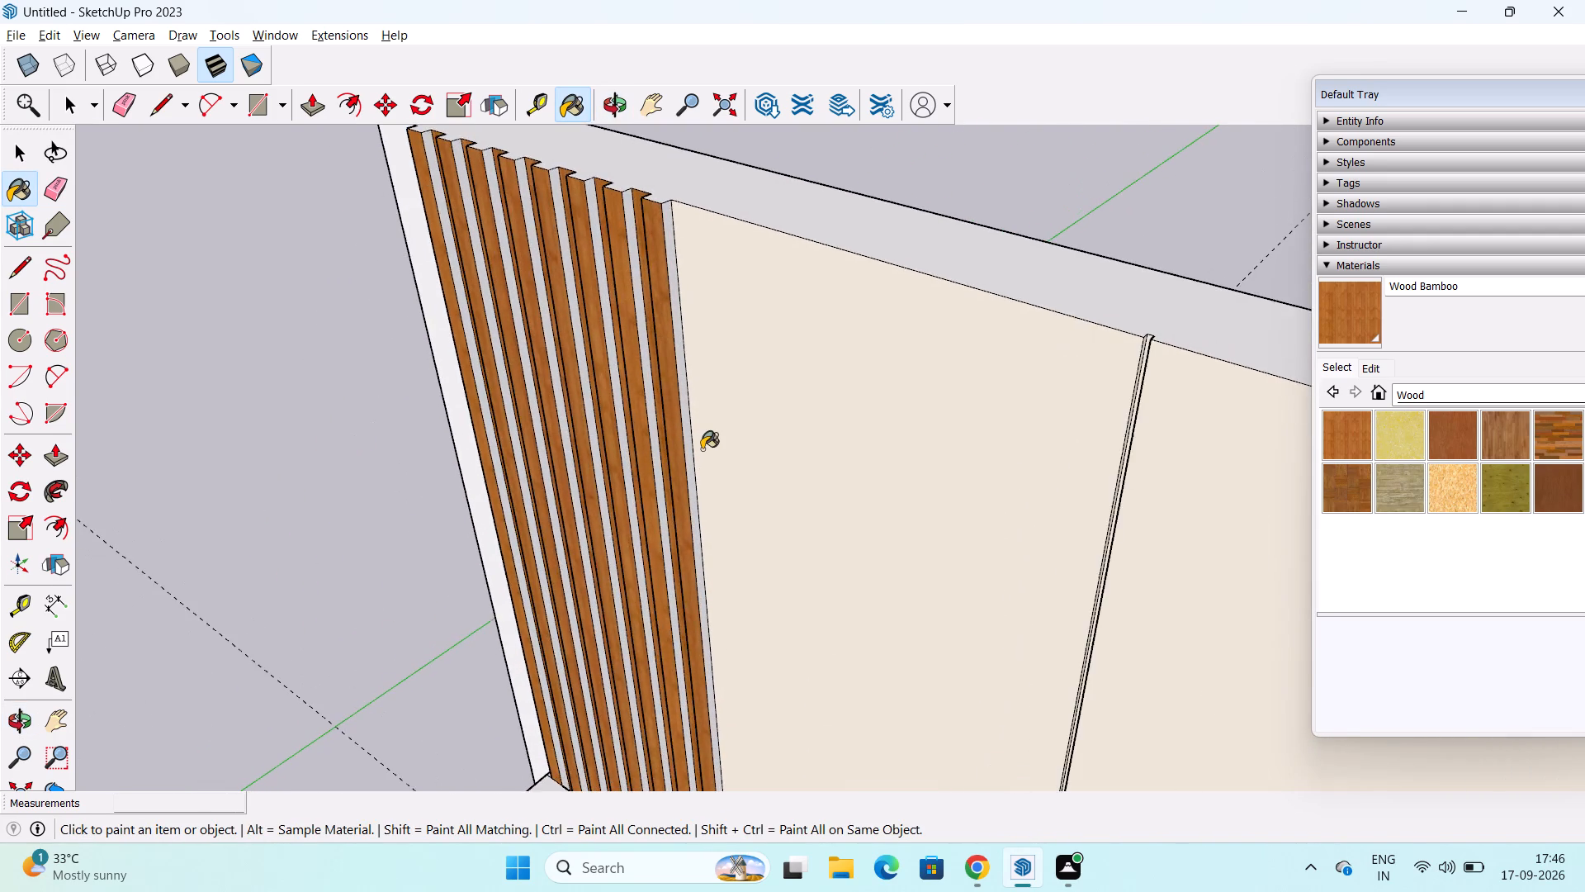
scroll(702, 449, up, 8)
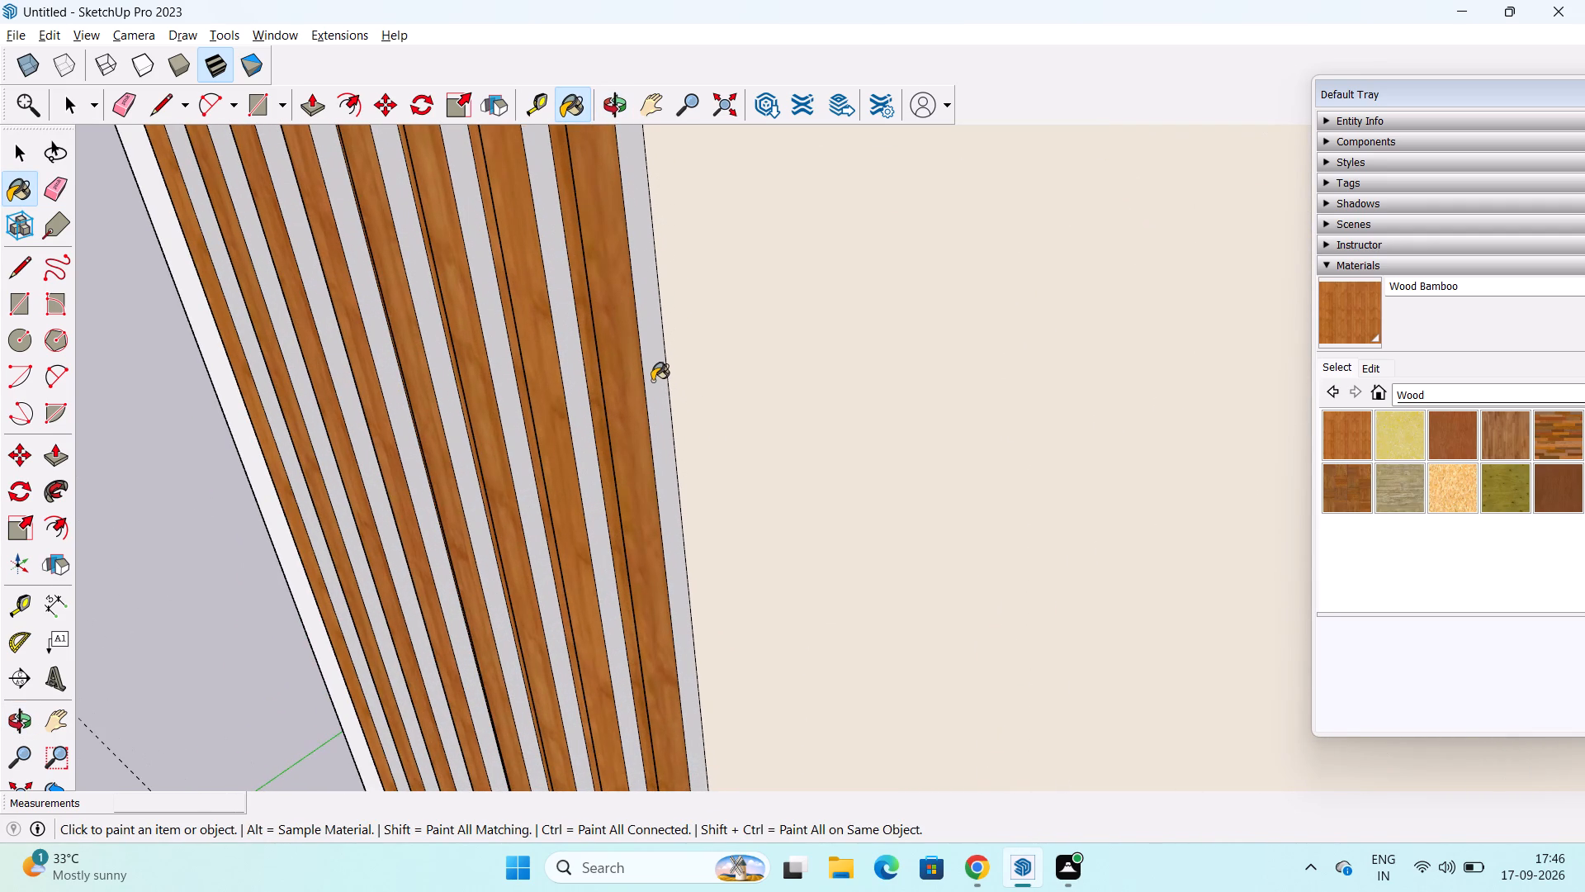
click(653, 377)
click(567, 379)
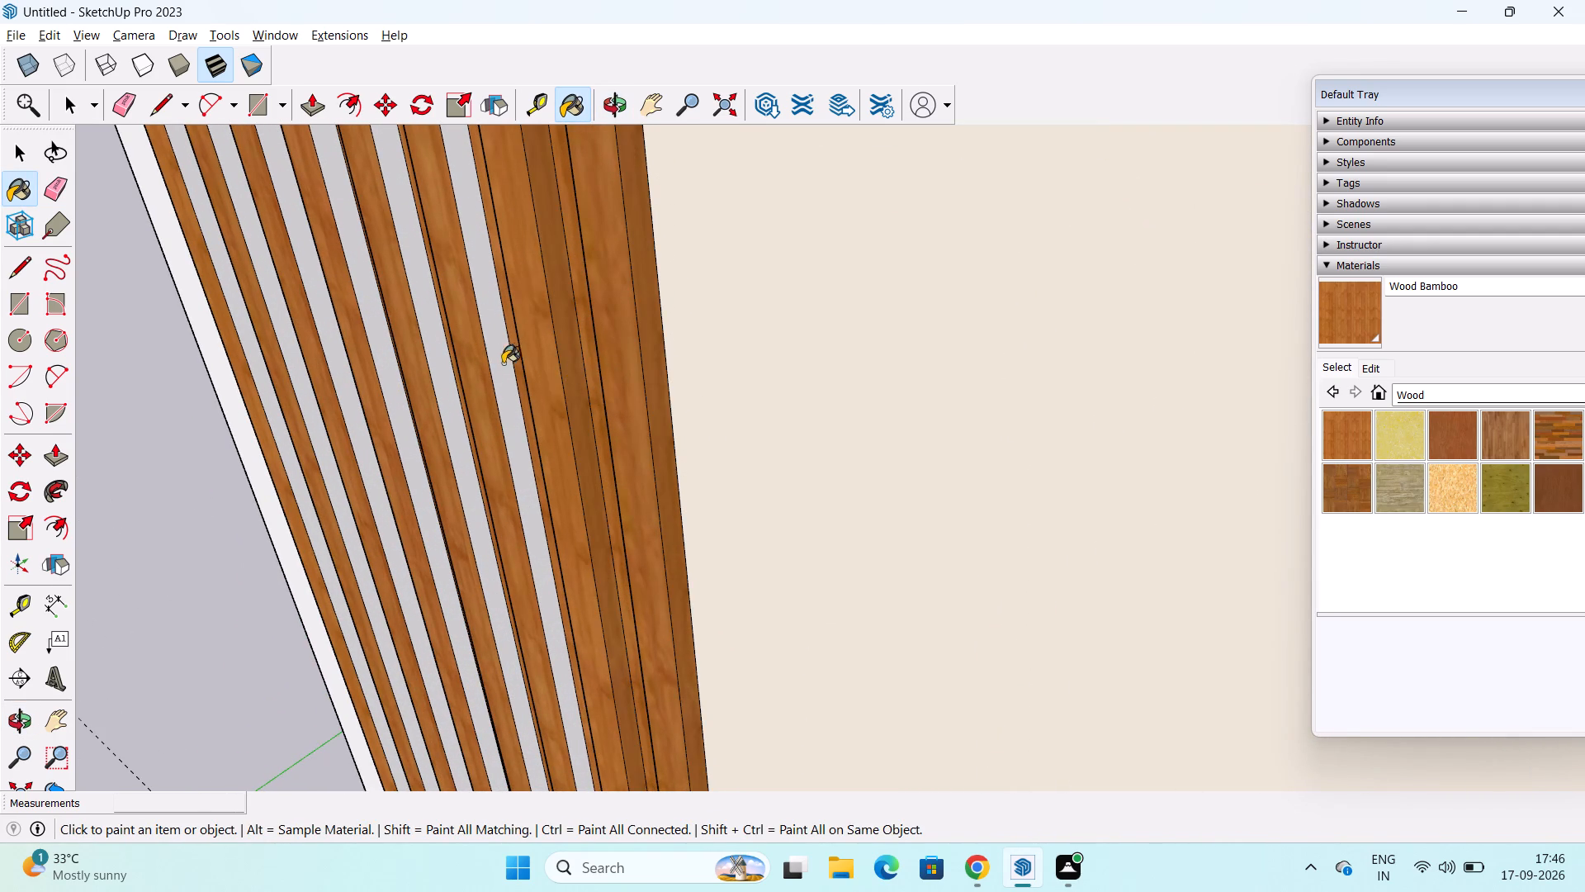
click(491, 369)
click(427, 364)
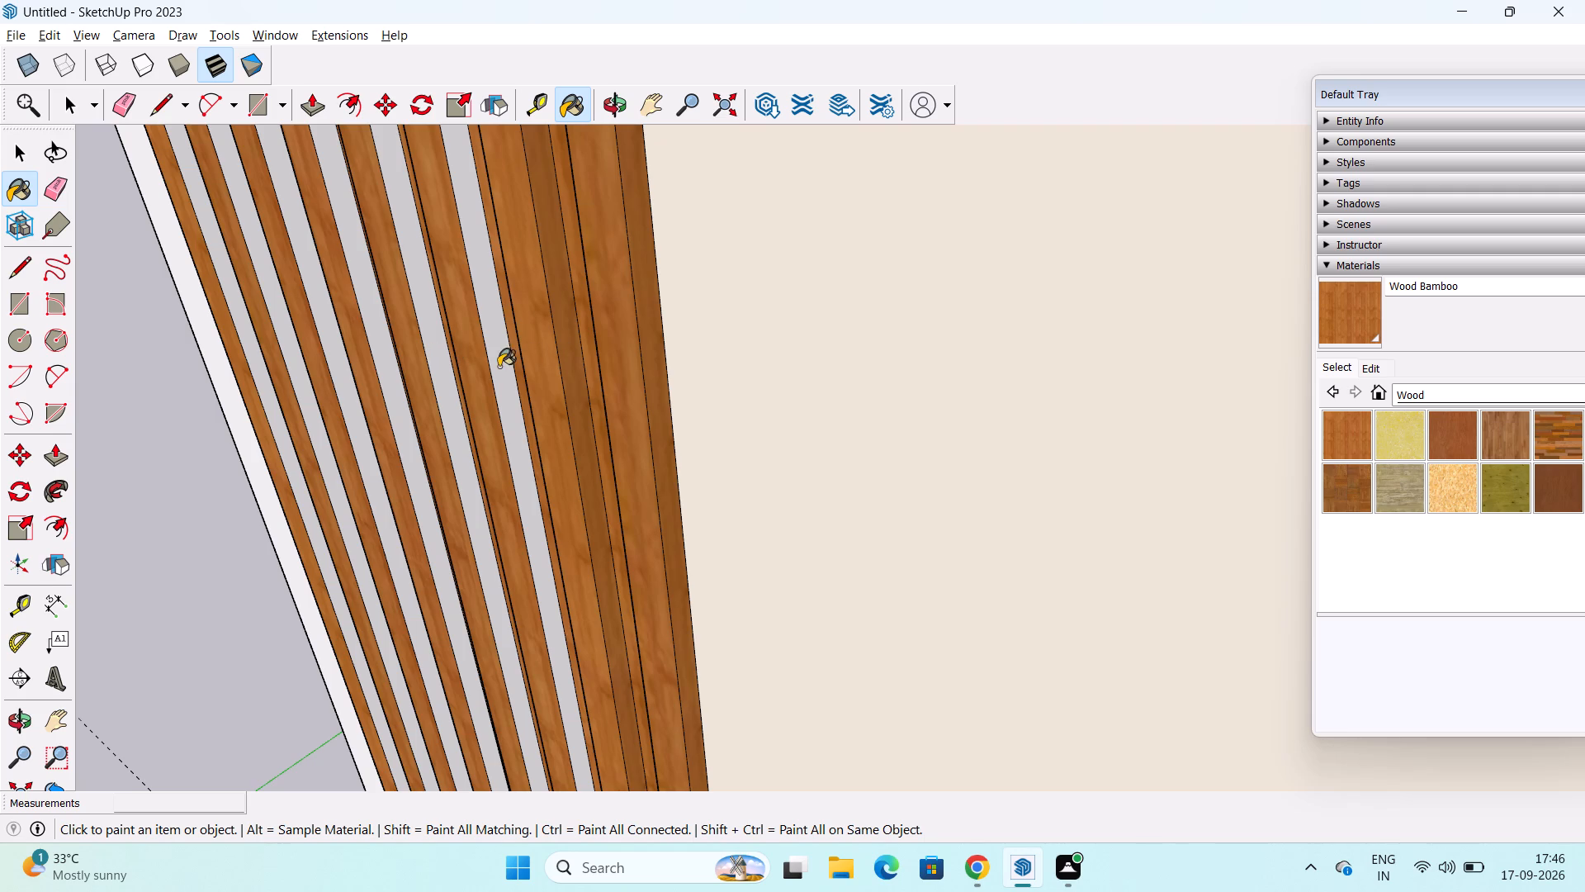
click(499, 367)
click(441, 364)
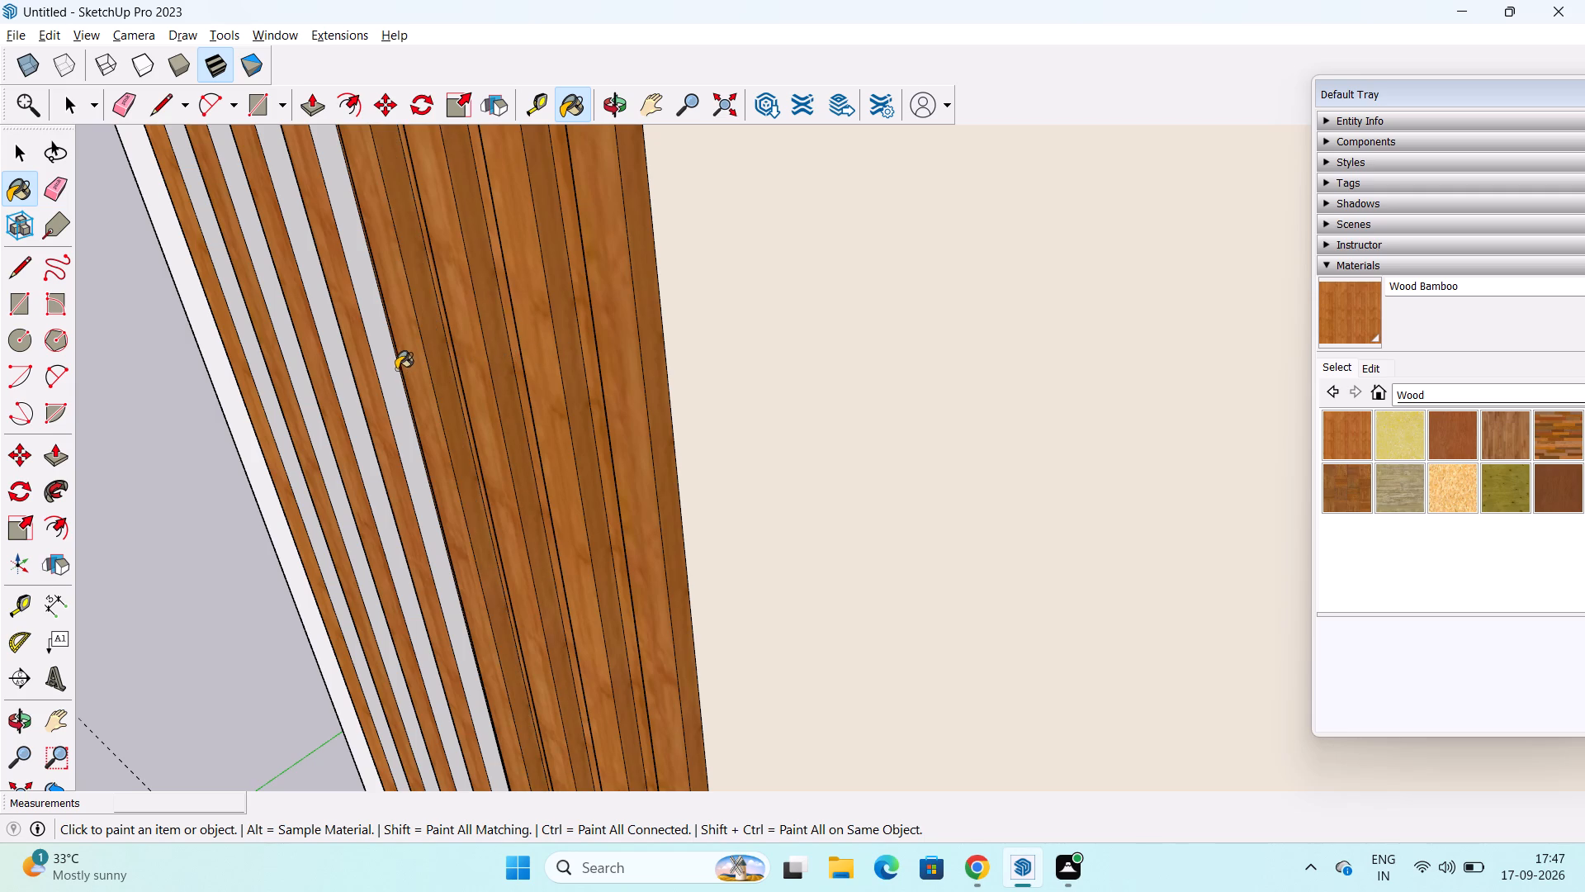
click(388, 369)
click(337, 370)
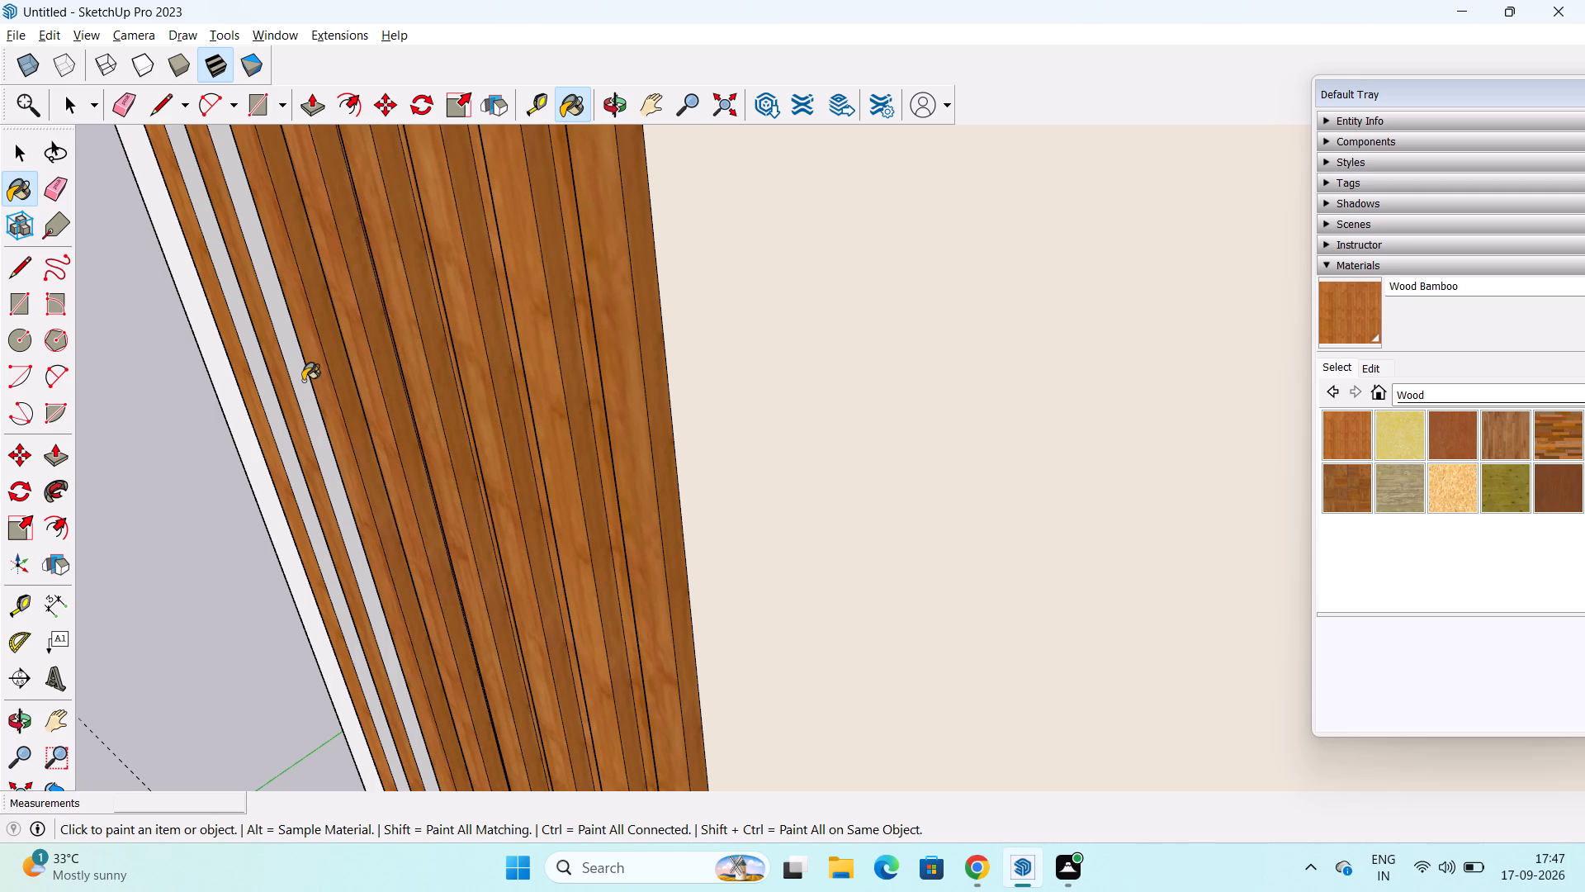
click(303, 381)
click(258, 387)
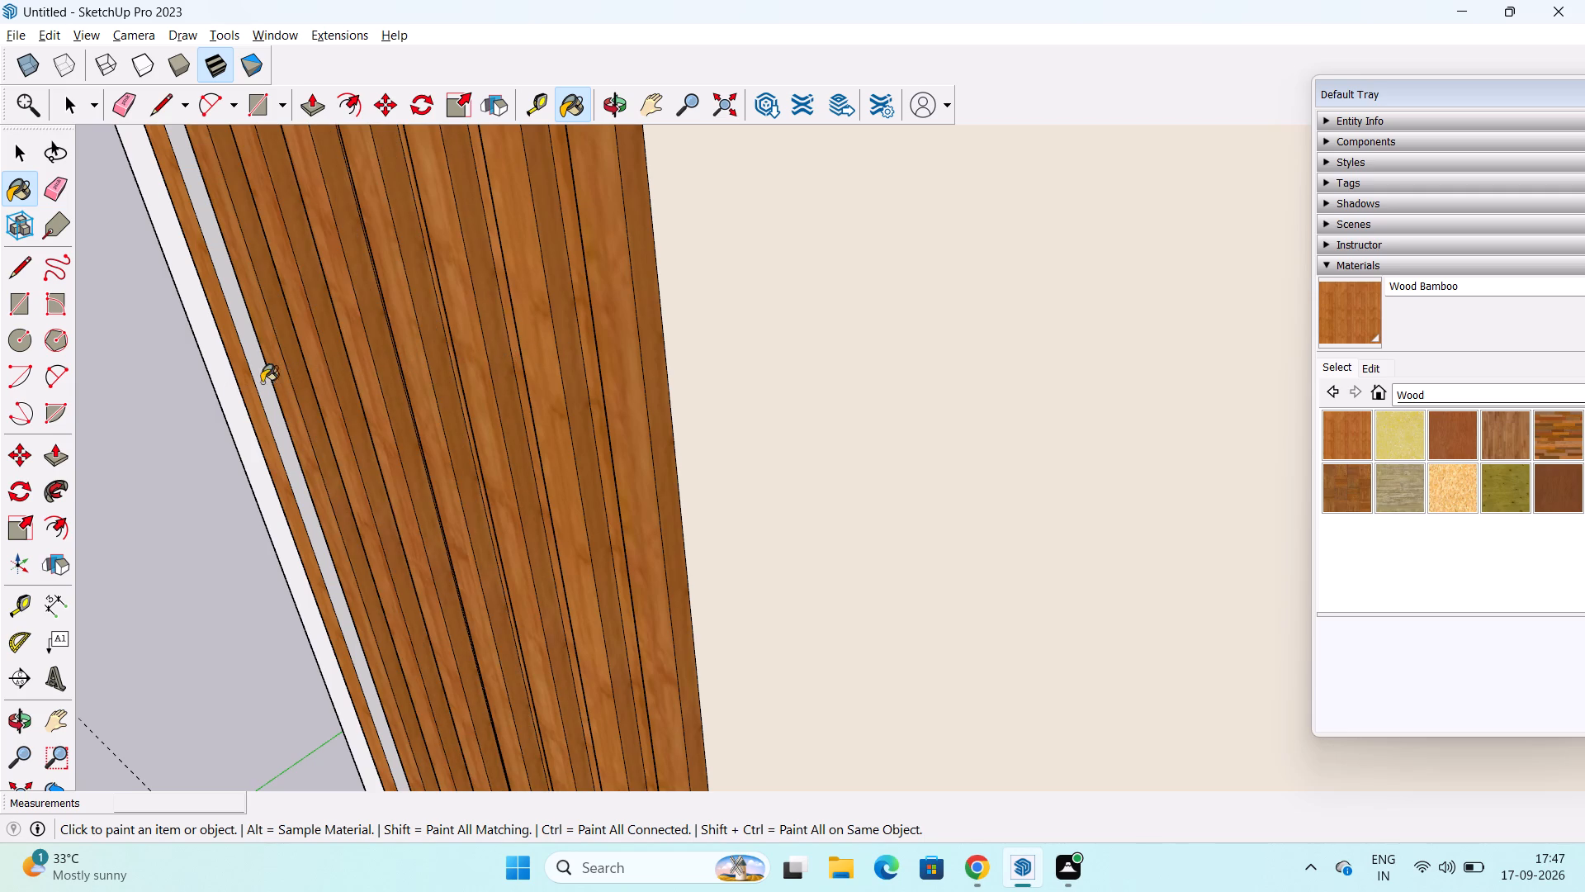
click(261, 366)
Paint the eight slat side faces of the left section that face the outer border, above the cabinet, with Wood Bamboo.
middle_drag(334, 471, 1010, 367)
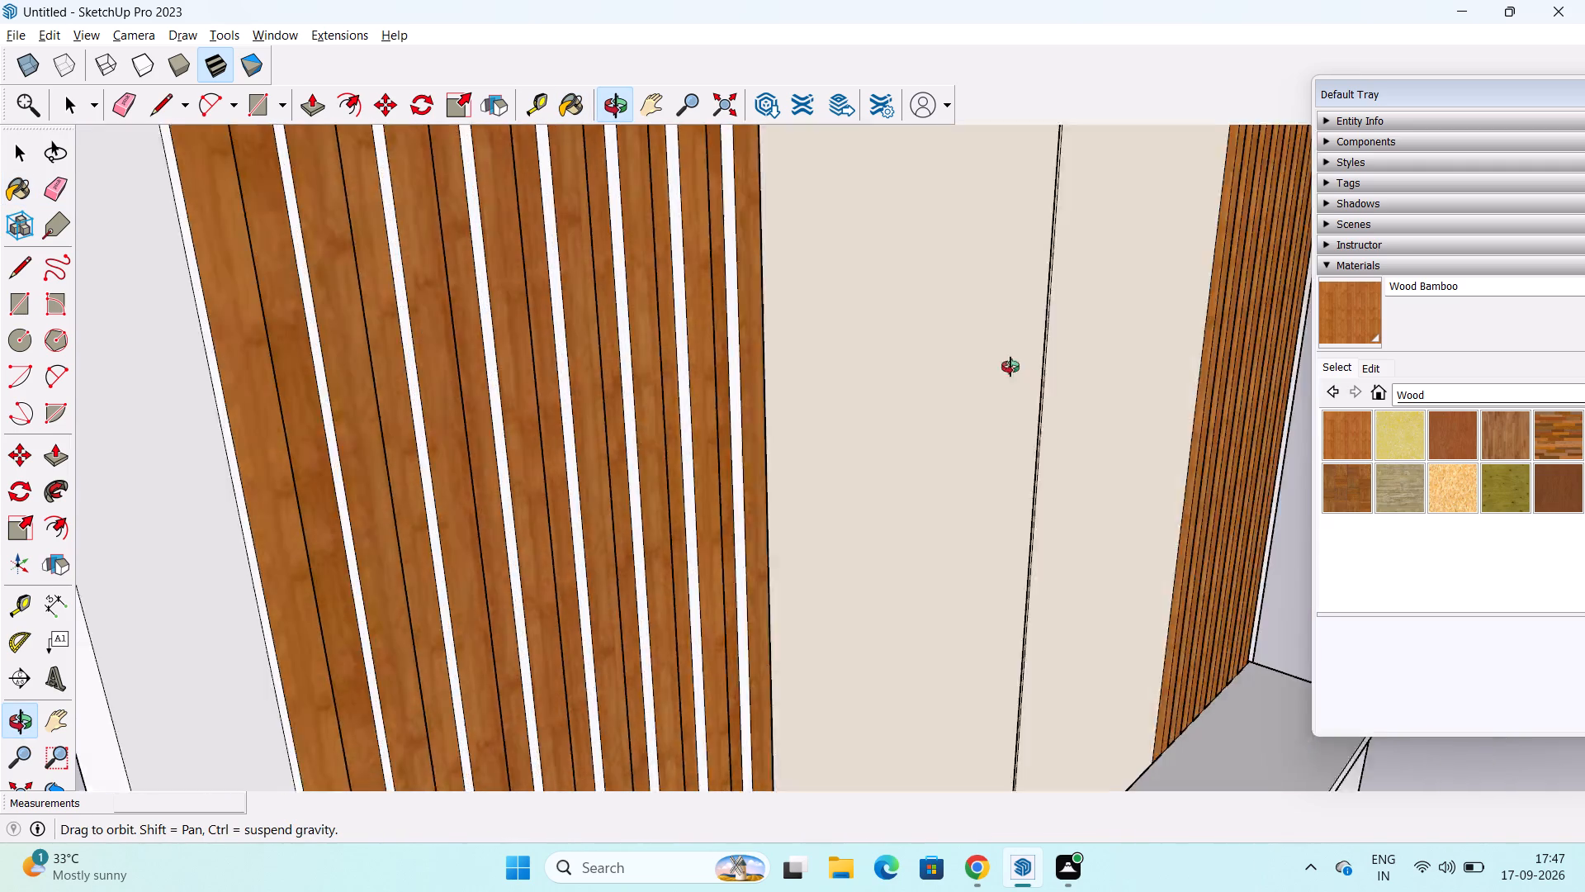
middle_drag(1010, 367, 1046, 361)
middle_drag(456, 474, 501, 463)
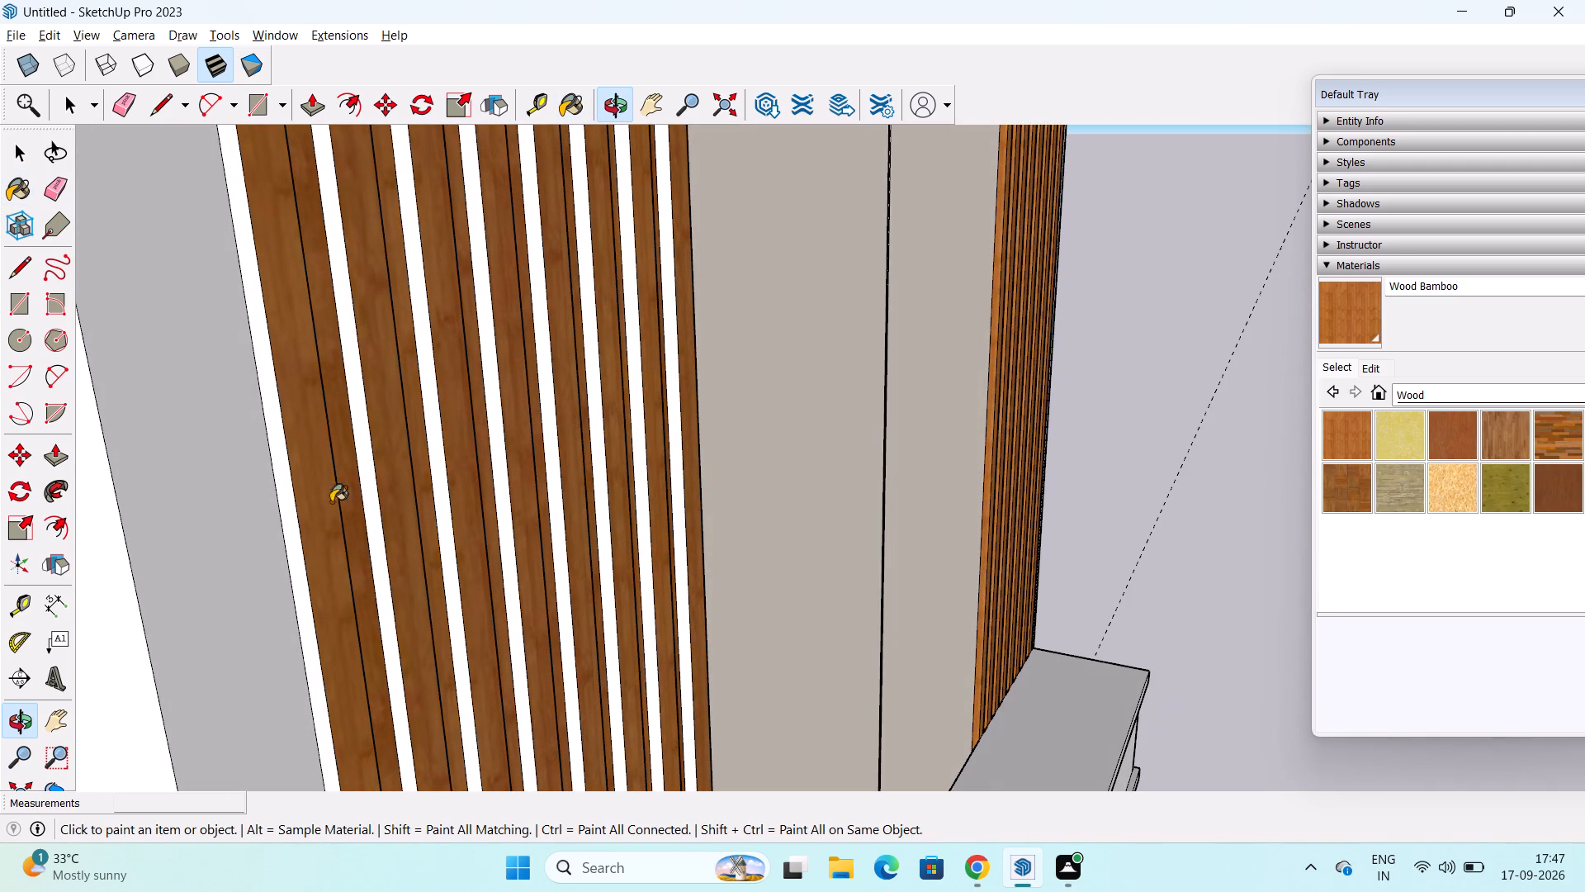
click(292, 524)
click(371, 510)
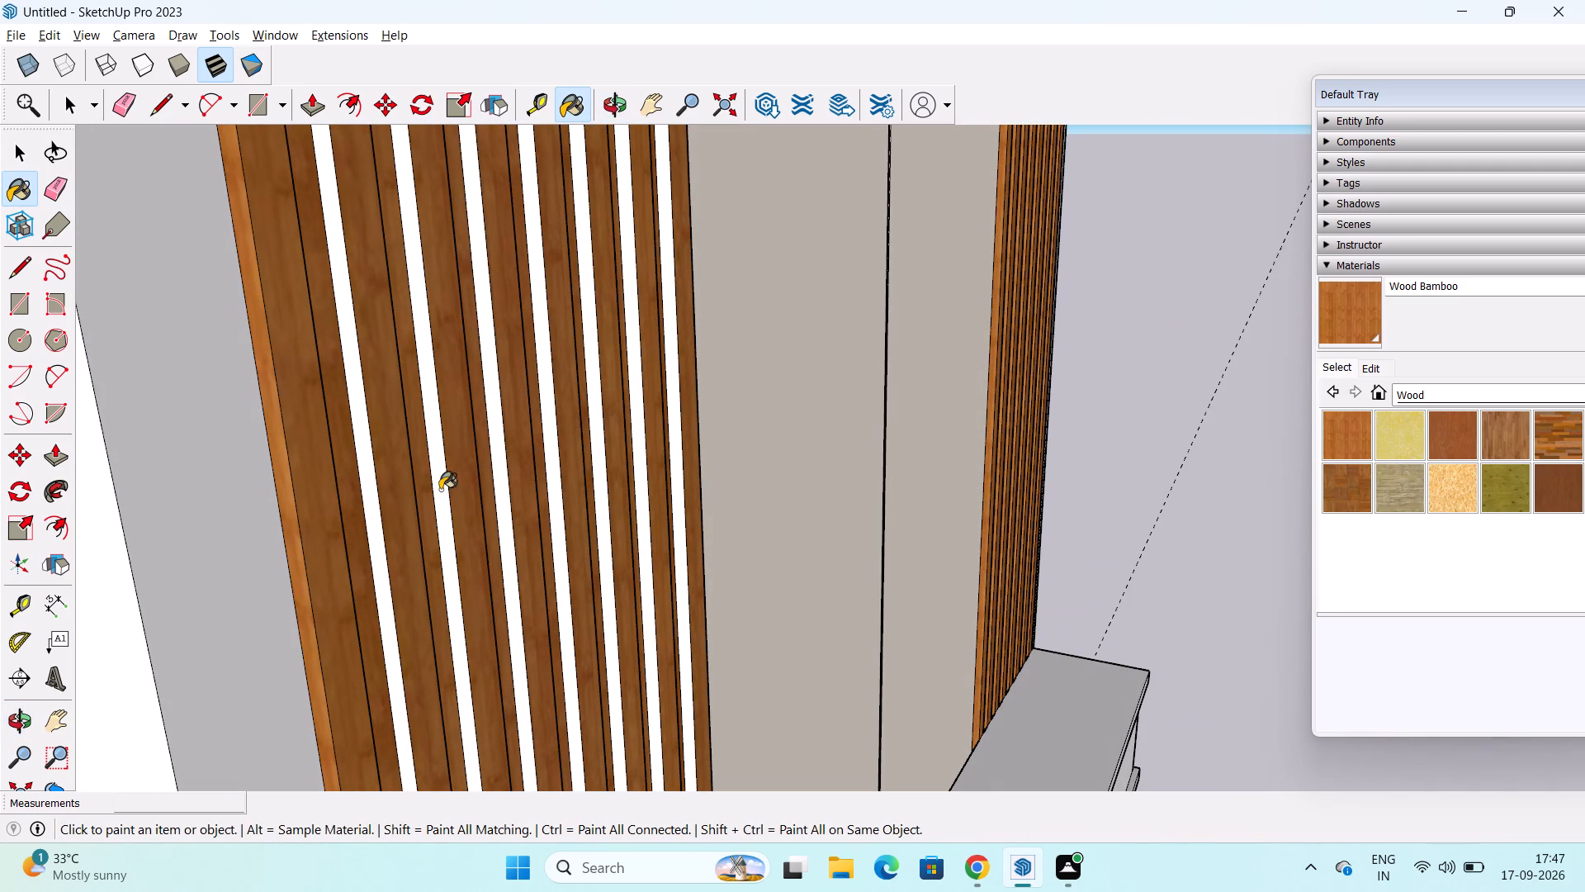
click(442, 489)
click(499, 486)
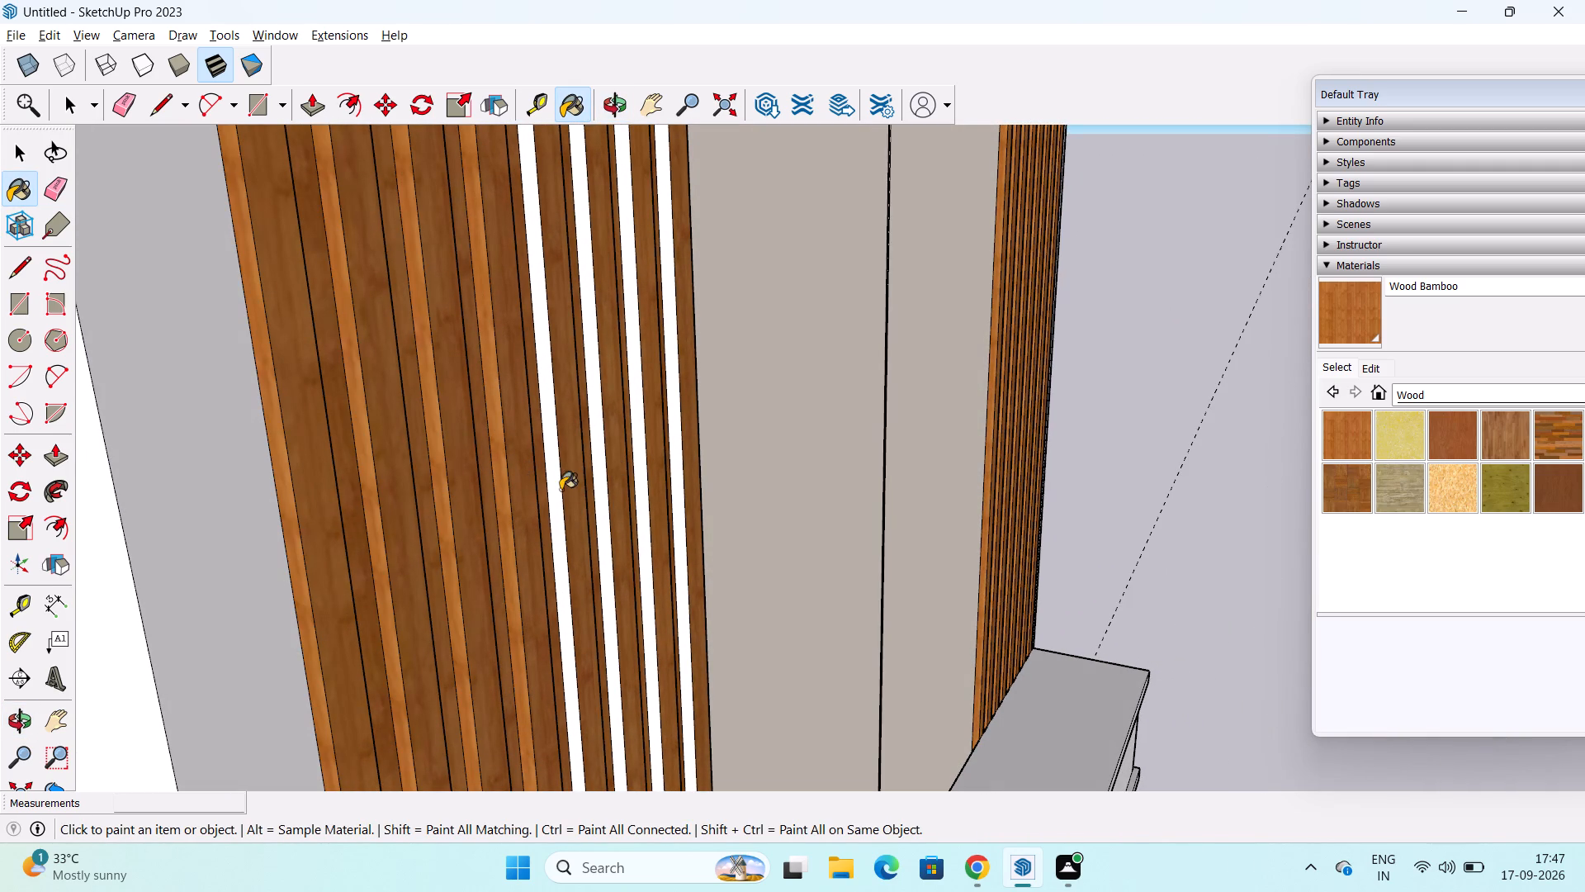
drag(551, 493, 561, 493)
click(602, 482)
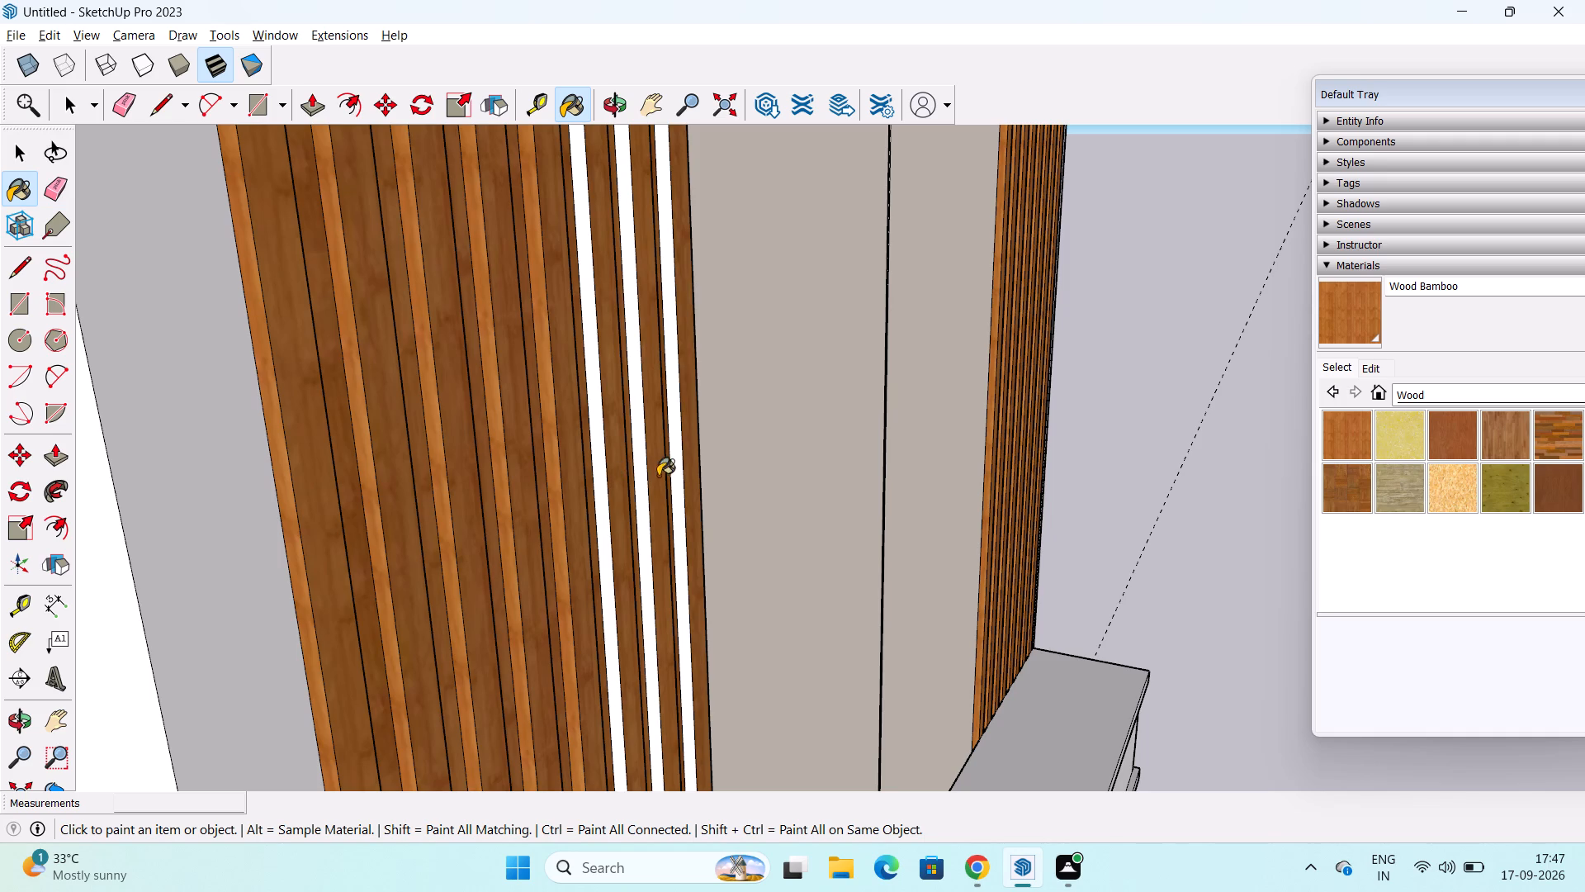
click(641, 486)
click(684, 468)
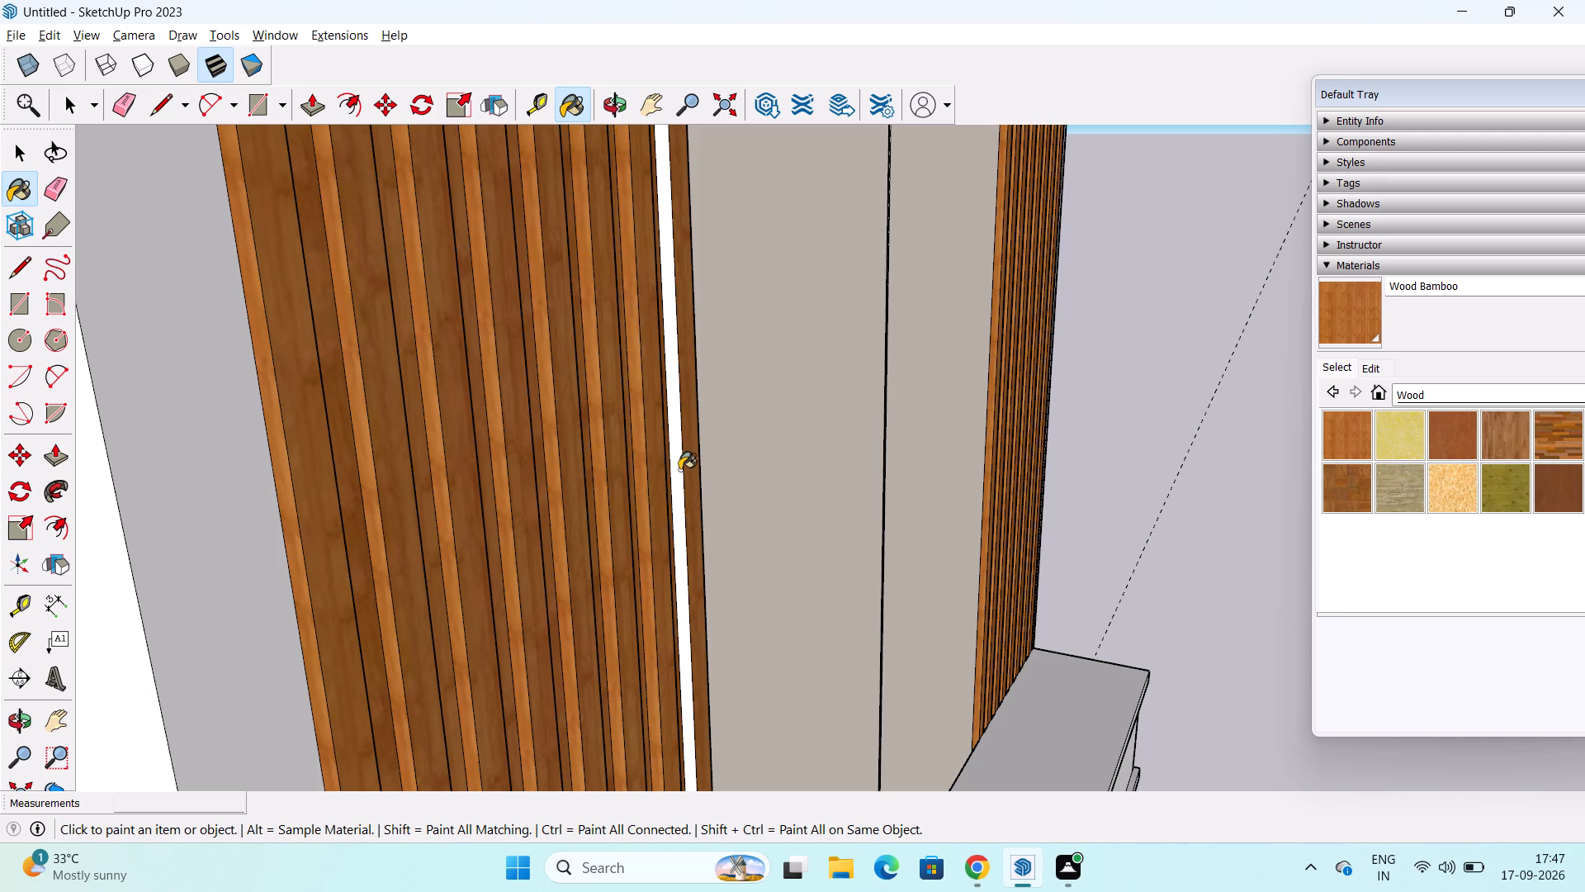
click(679, 470)
key(space)
Paint the eight unpainted front strips of the left slatted section below the cabinet with Wood Bamboo.
scroll(897, 401, down, 8)
scroll(906, 629, down, 2)
middle_drag(905, 655, 745, 410)
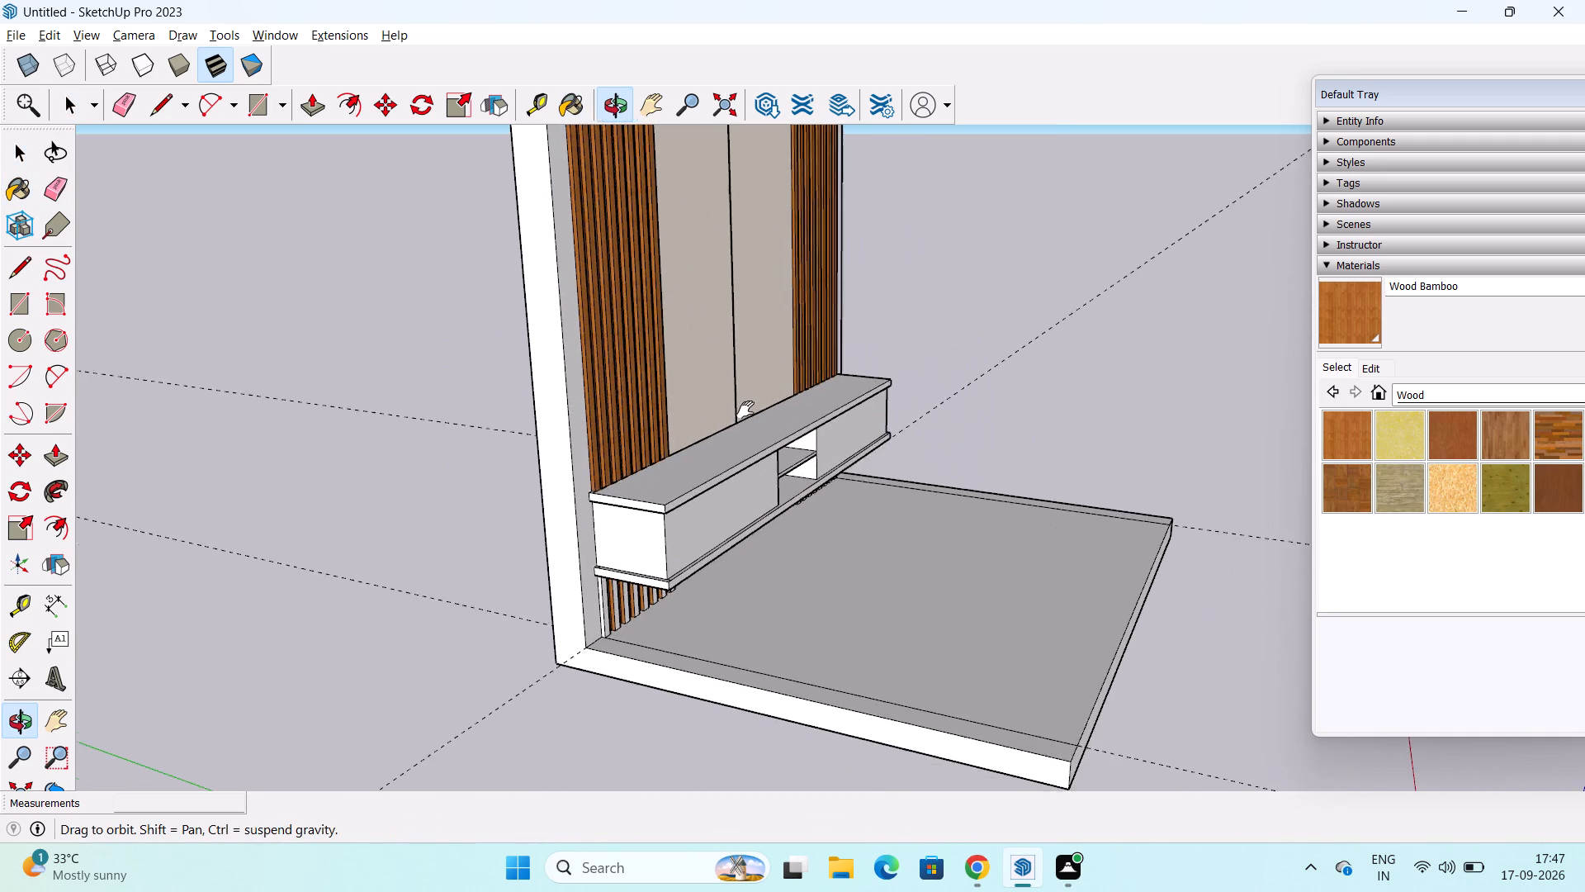
middle_drag(745, 410, 745, 406)
middle_drag(780, 605, 655, 468)
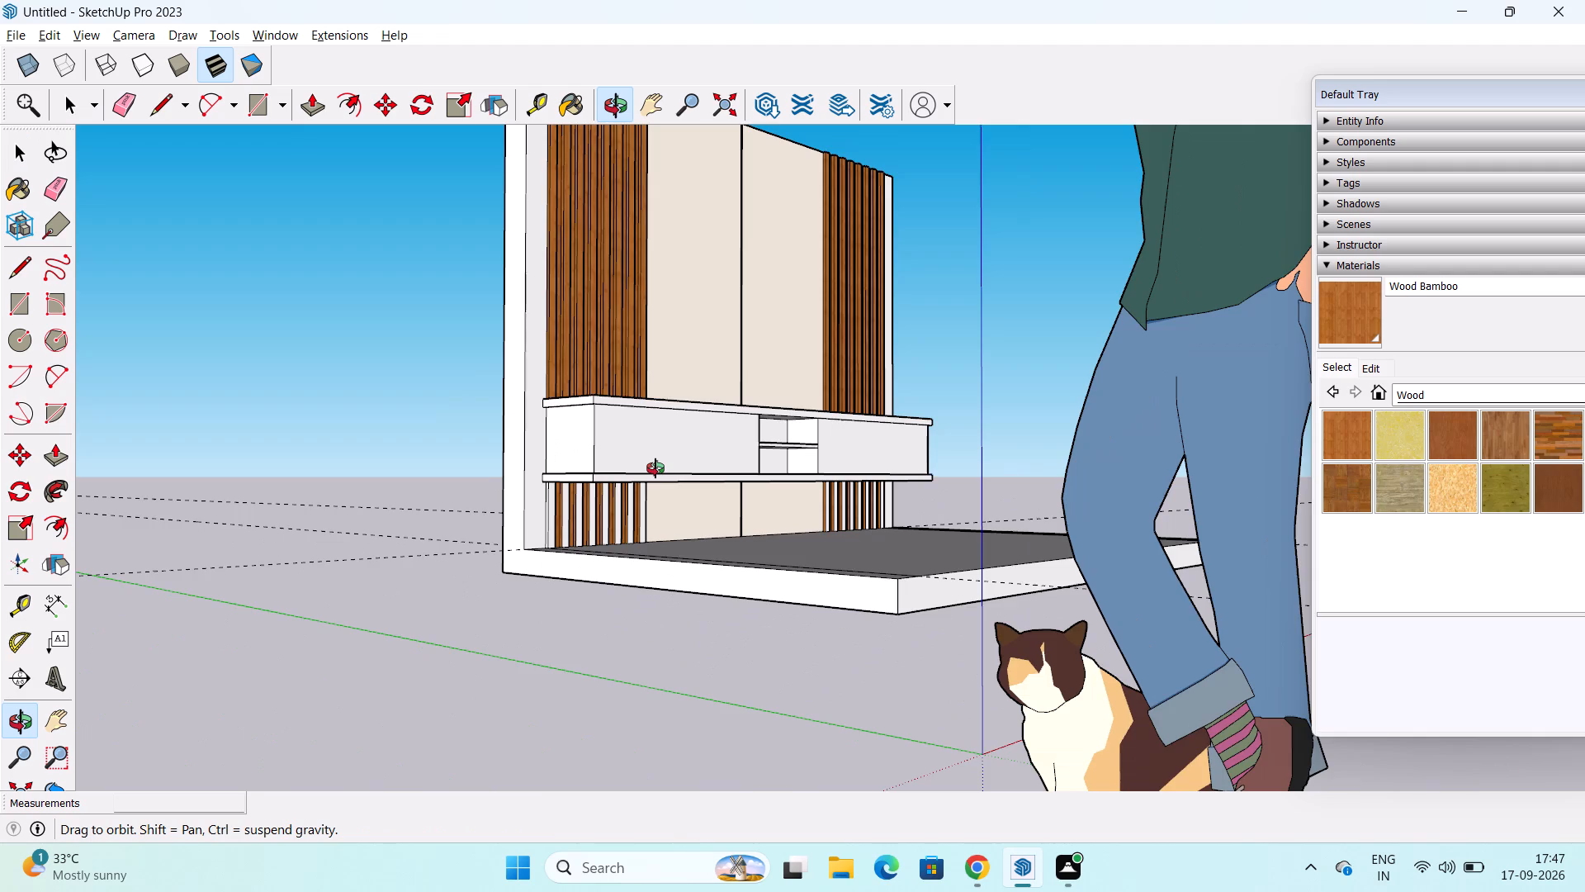
middle_drag(655, 468, 640, 491)
scroll(788, 517, up, 5)
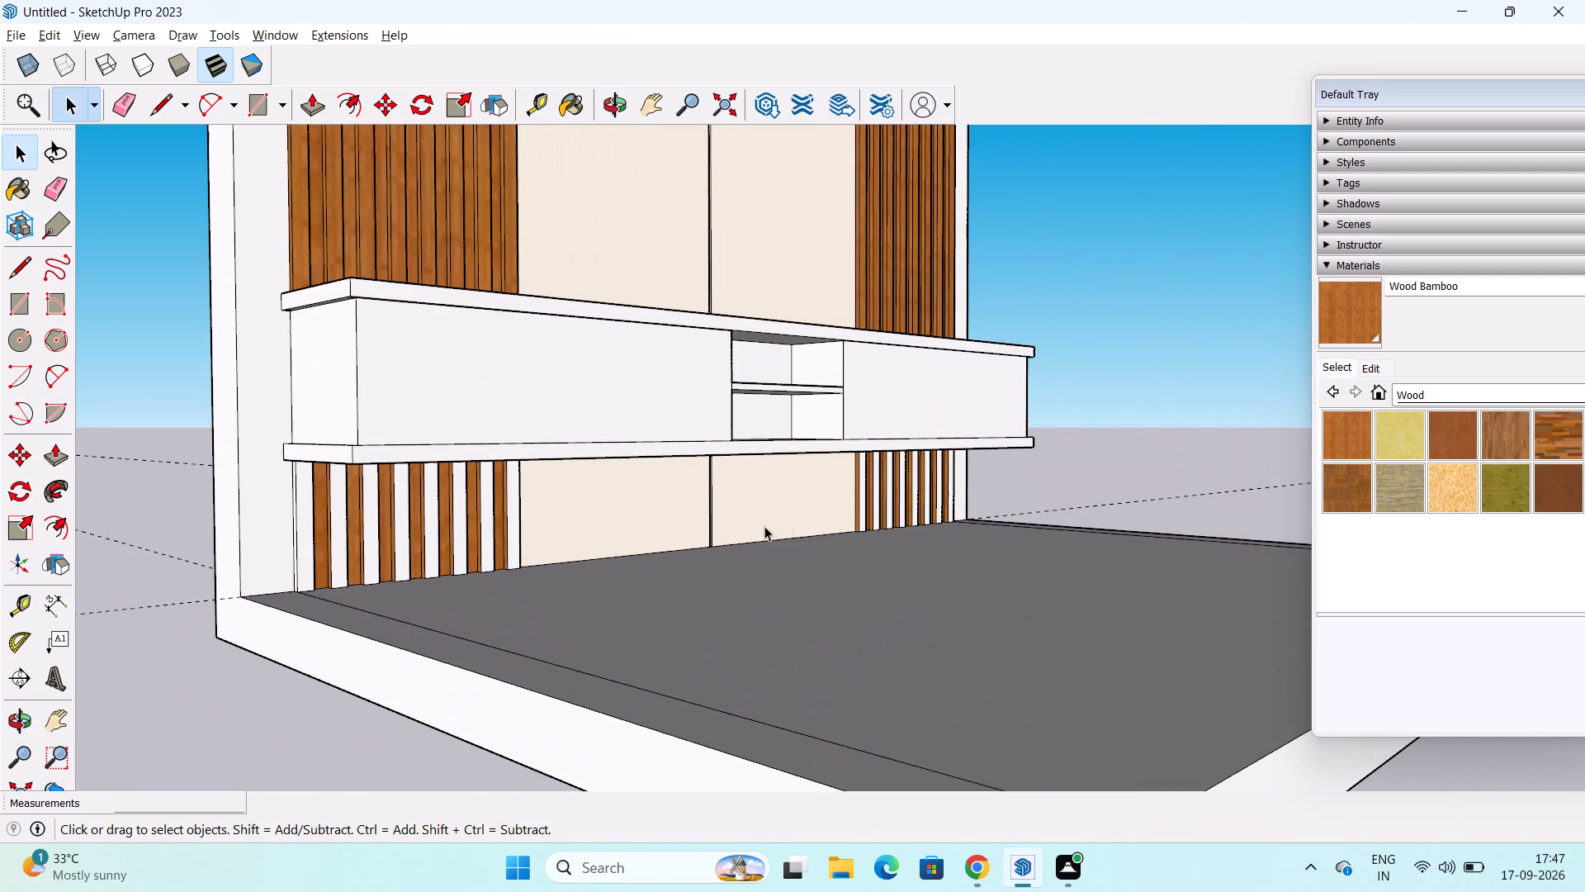
scroll(475, 531, up, 3)
middle_drag(475, 531, 324, 544)
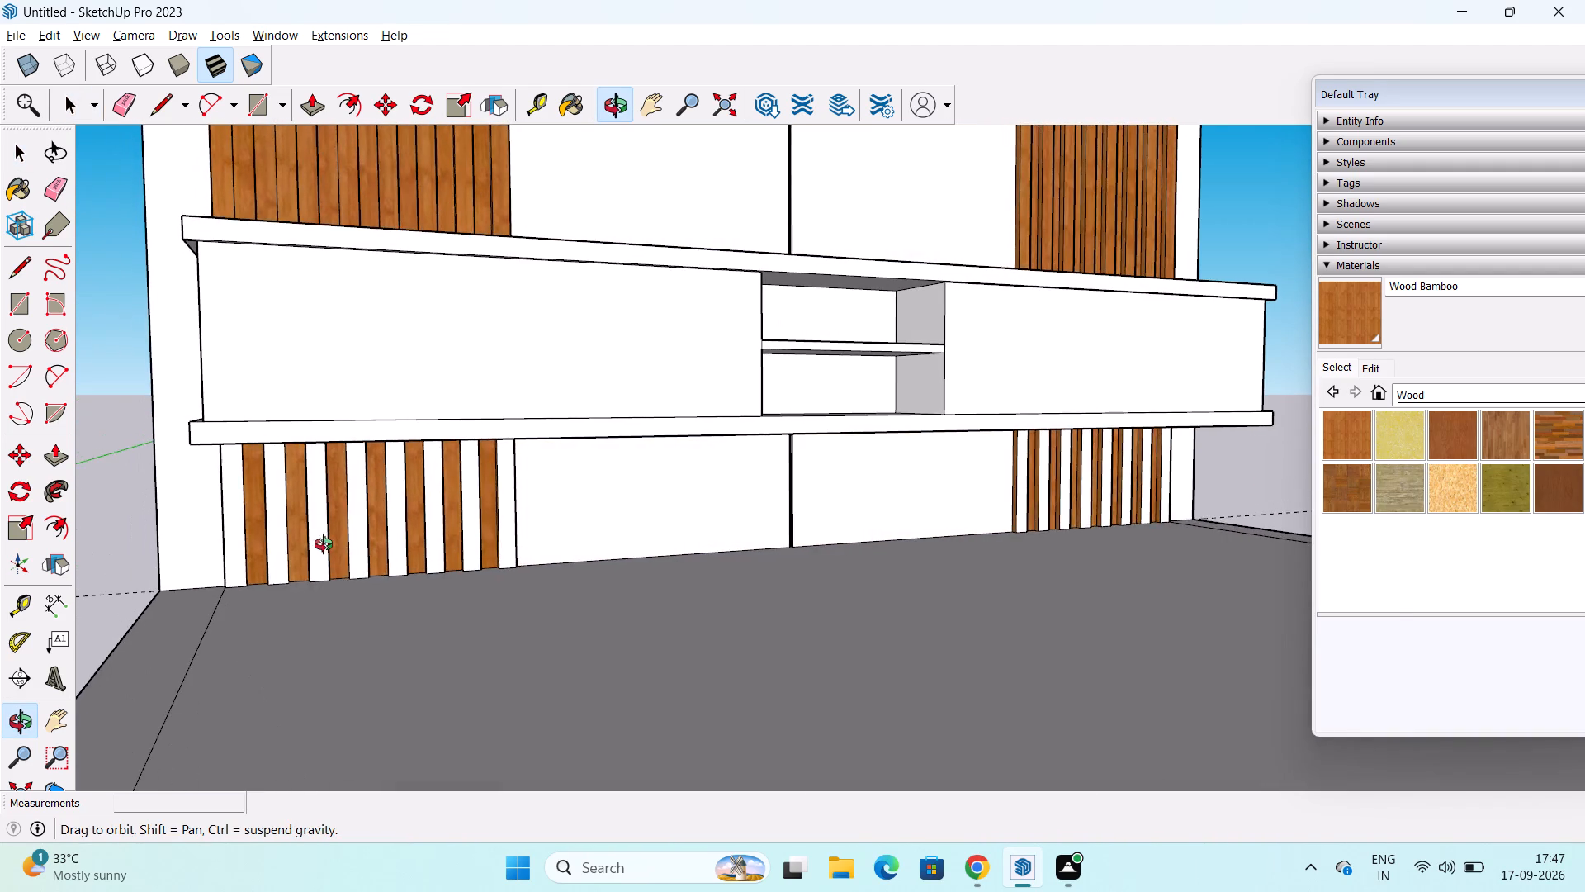
middle_drag(324, 544, 97, 511)
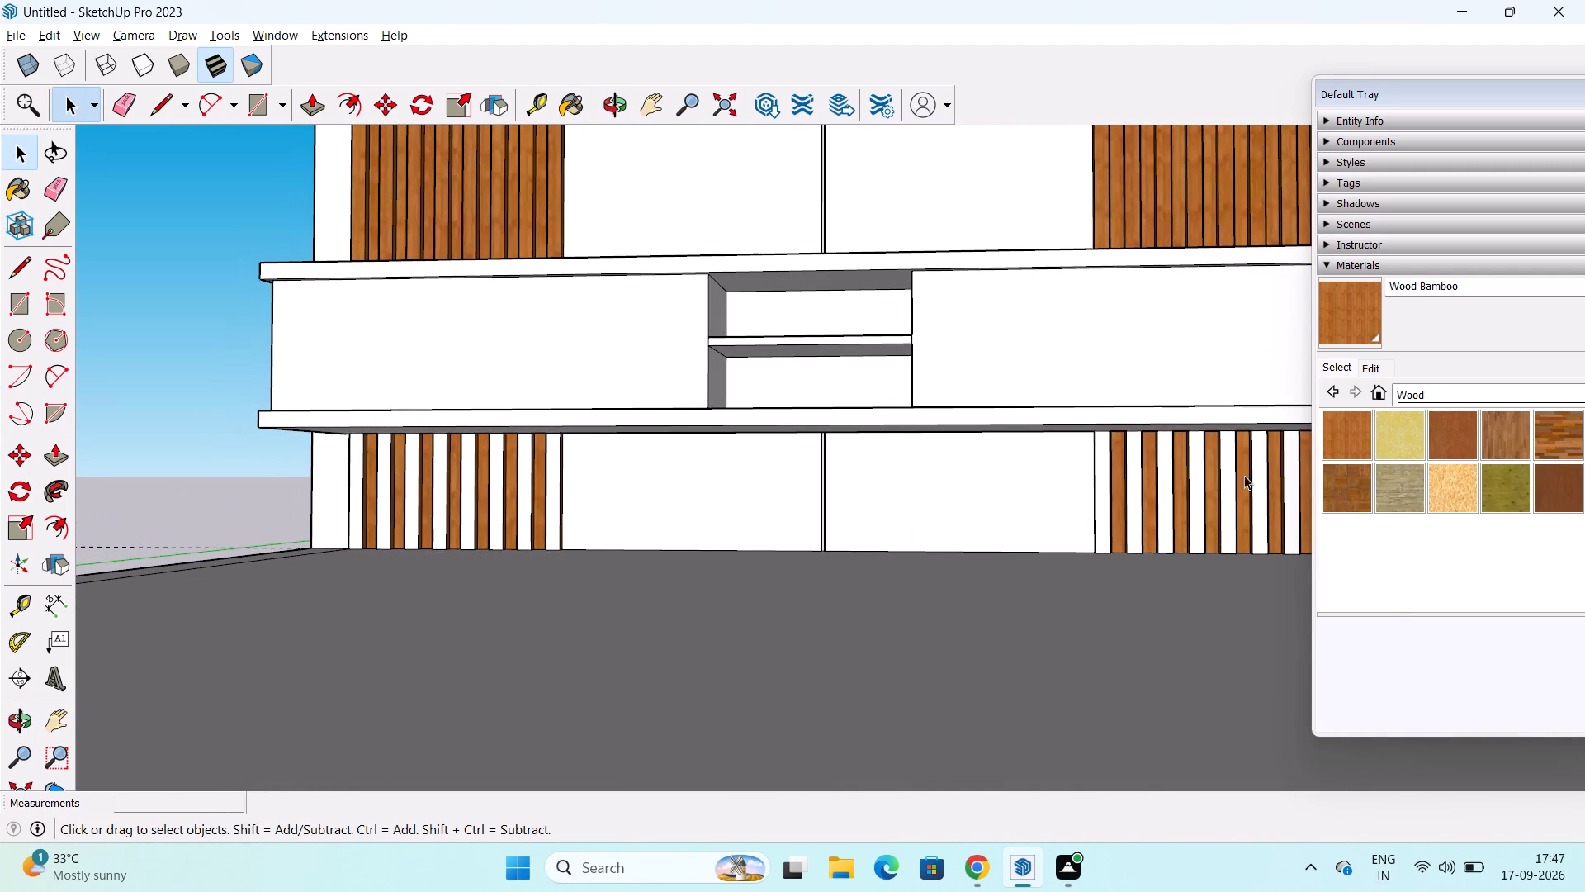
click(1332, 318)
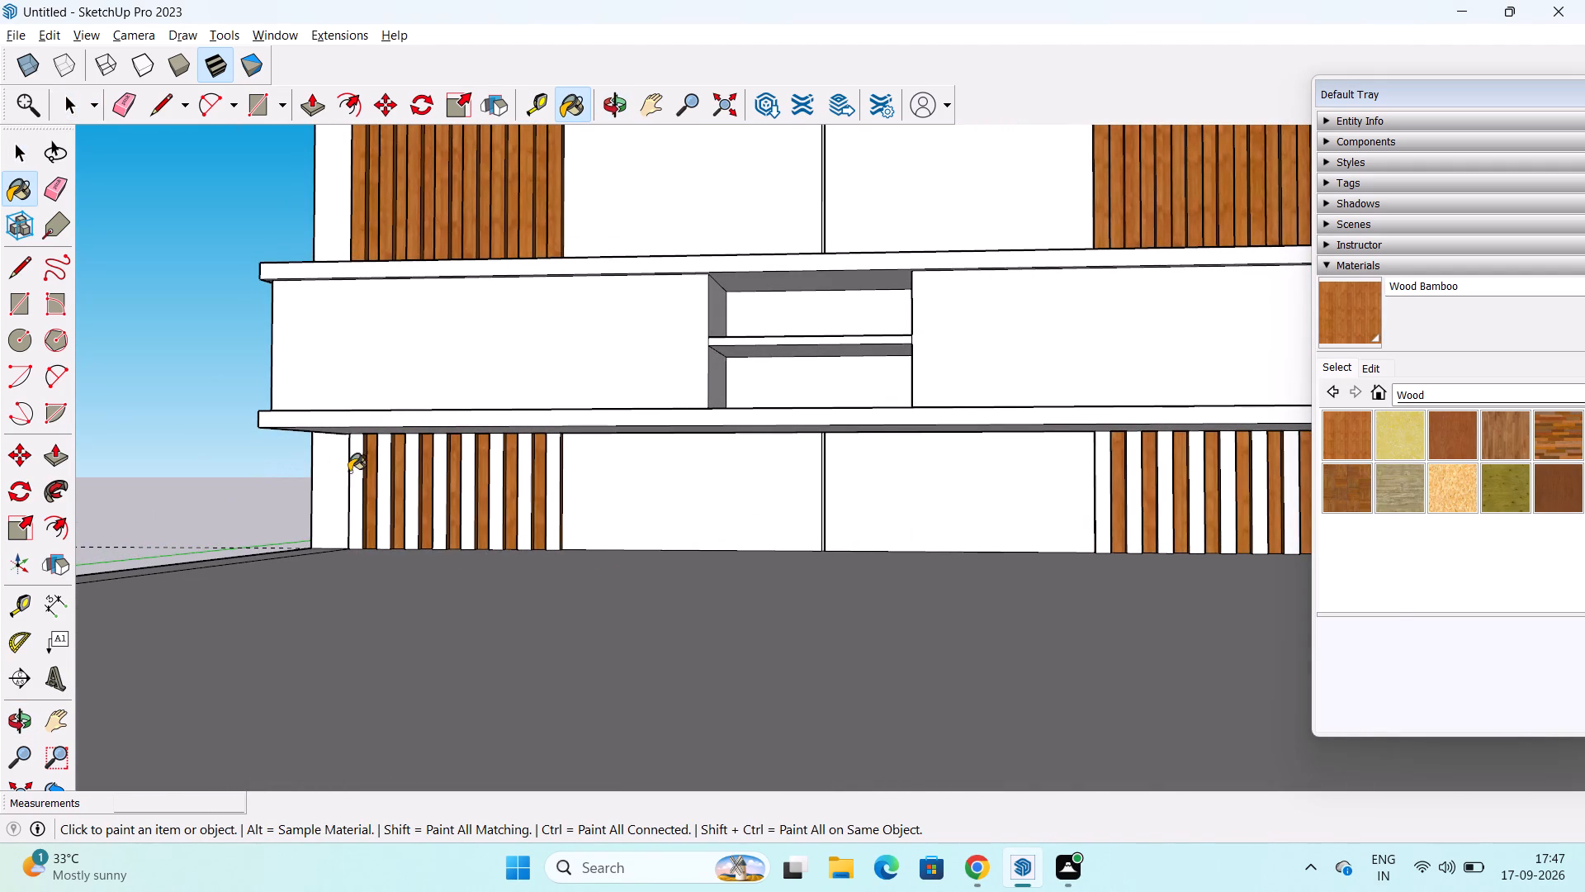
click(350, 472)
click(352, 486)
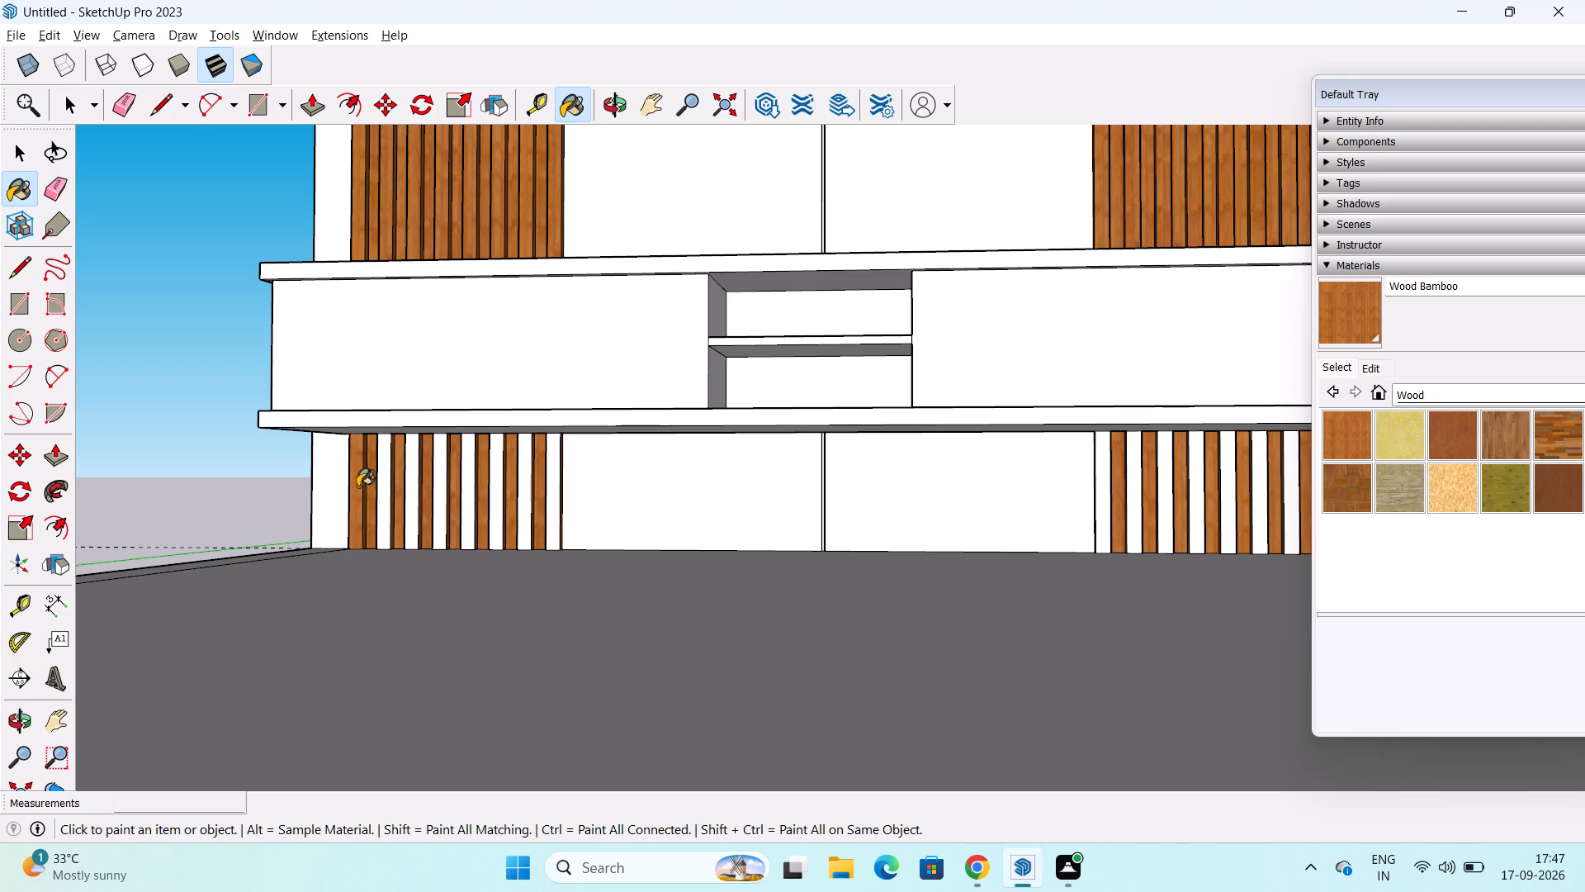
click(386, 483)
click(413, 491)
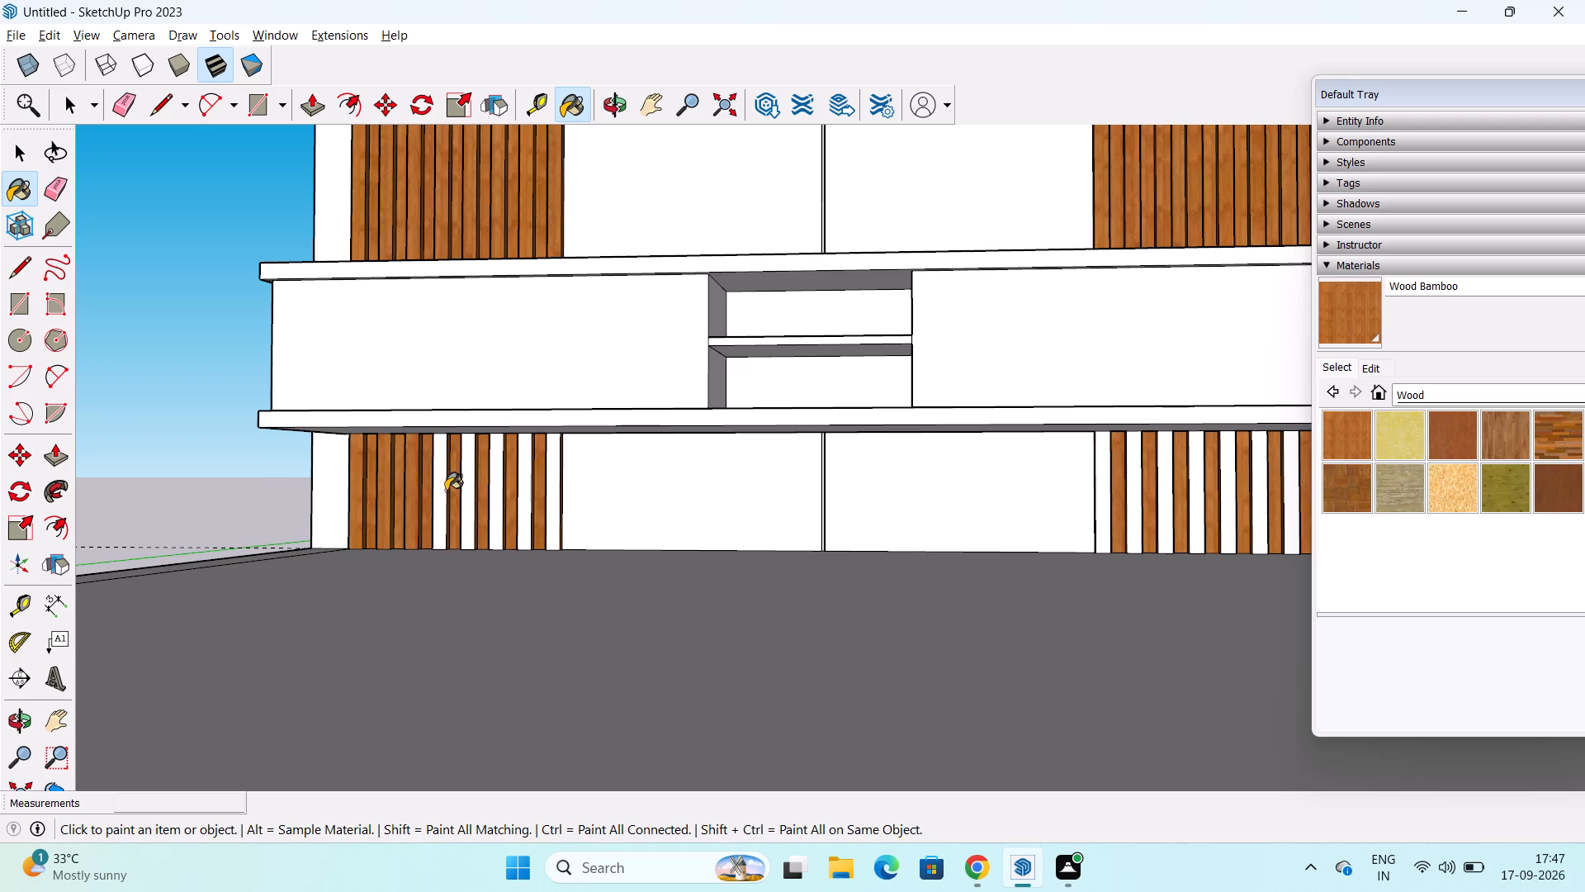
click(443, 491)
click(469, 491)
click(491, 491)
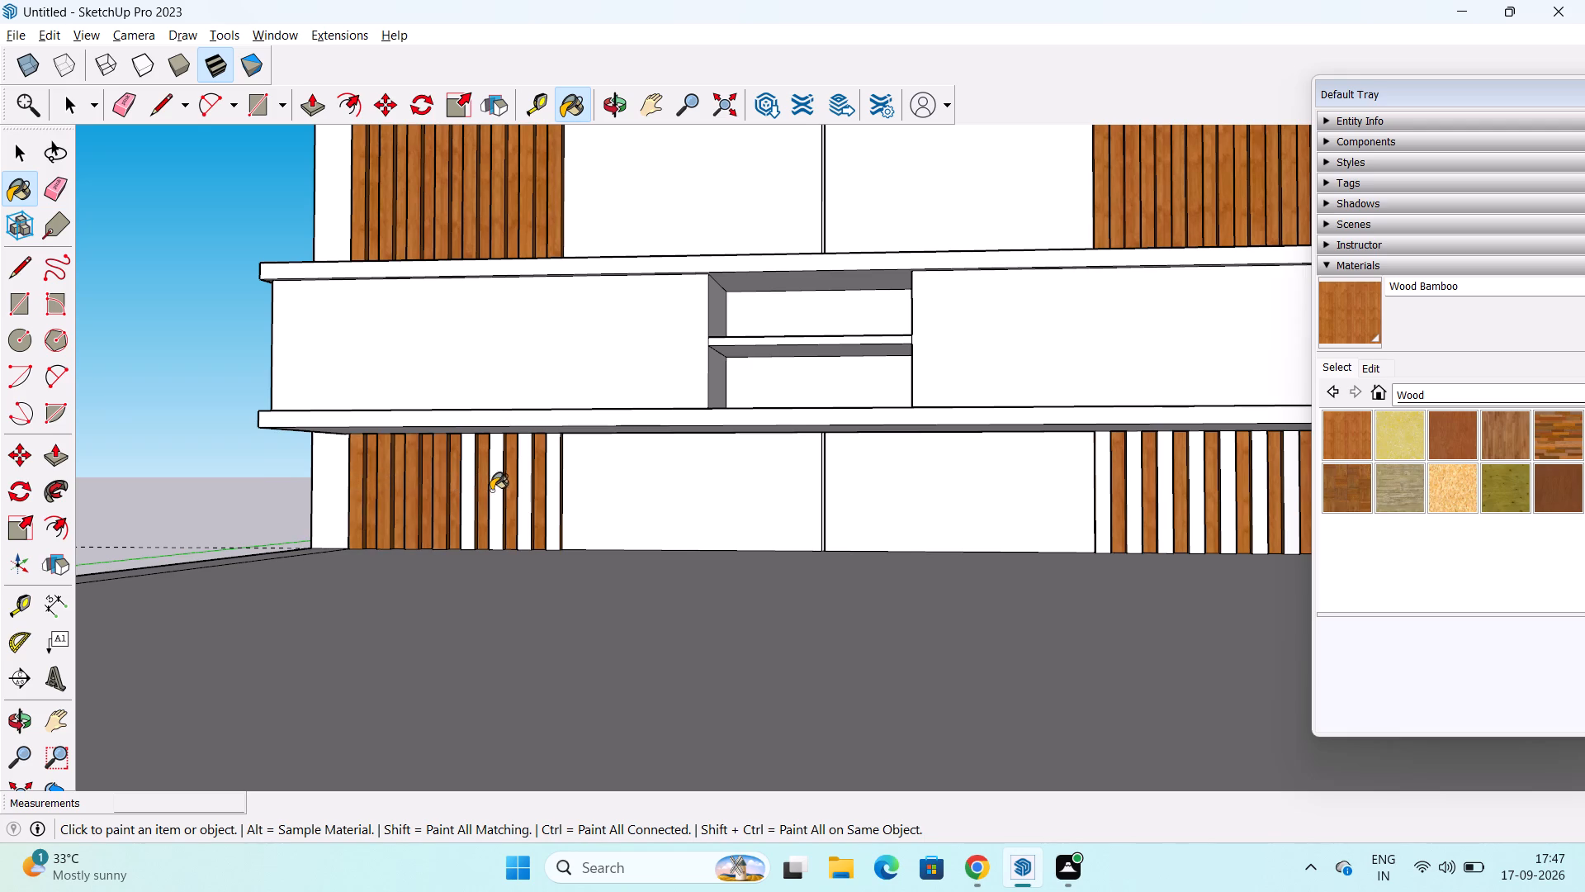
click(518, 486)
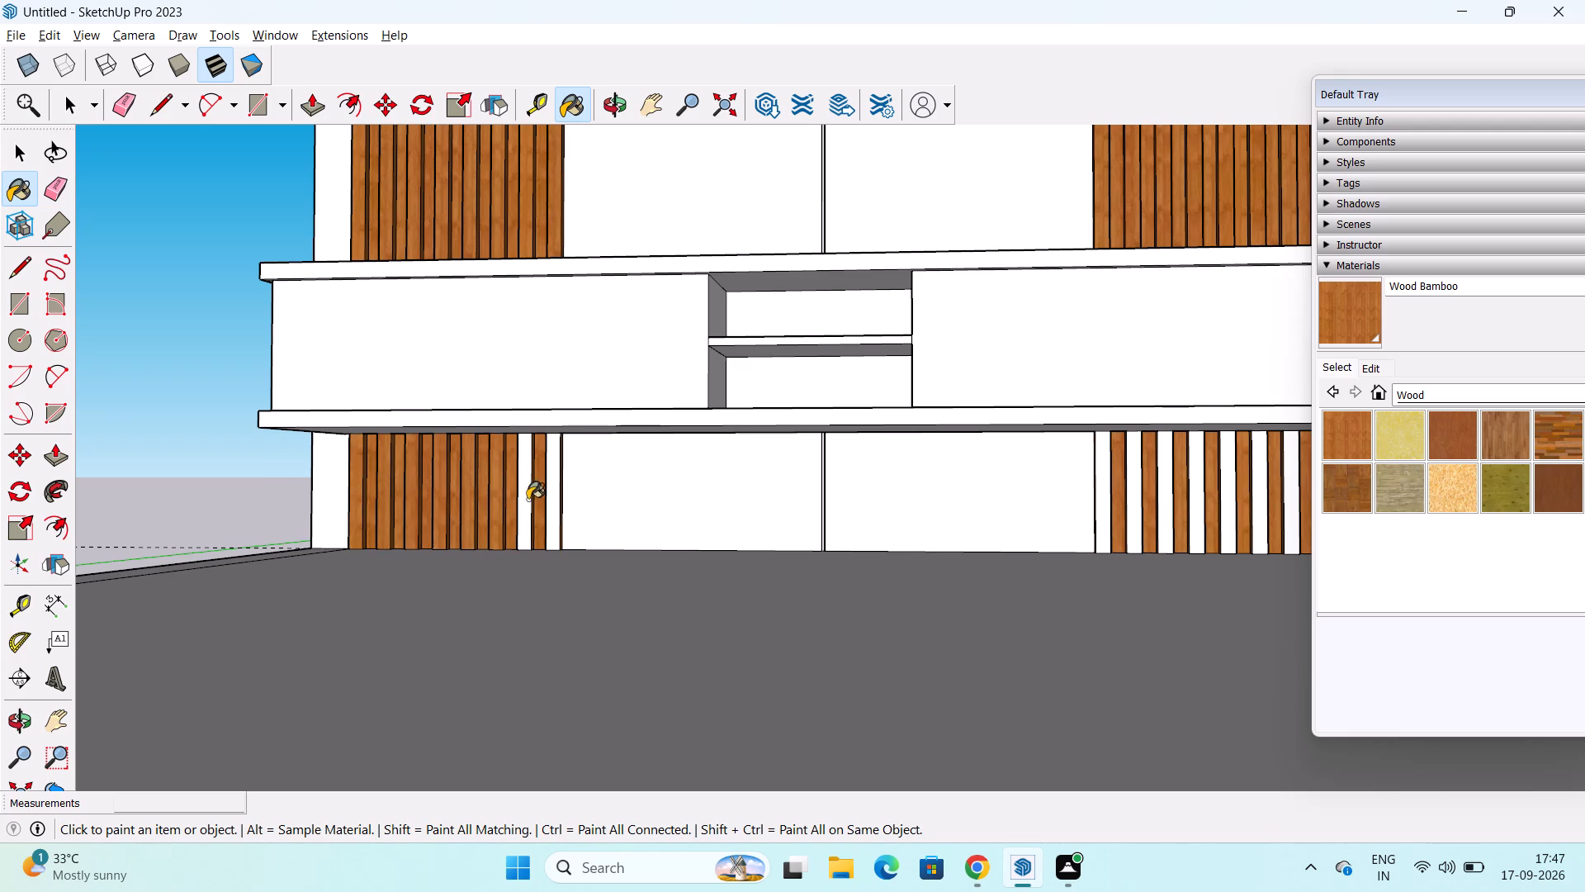
click(528, 500)
click(551, 497)
Paint the eight unpainted front strips of the right slatted section below the cabinet with Wood Bamboo.
shift+middle_drag(828, 545, 818, 543)
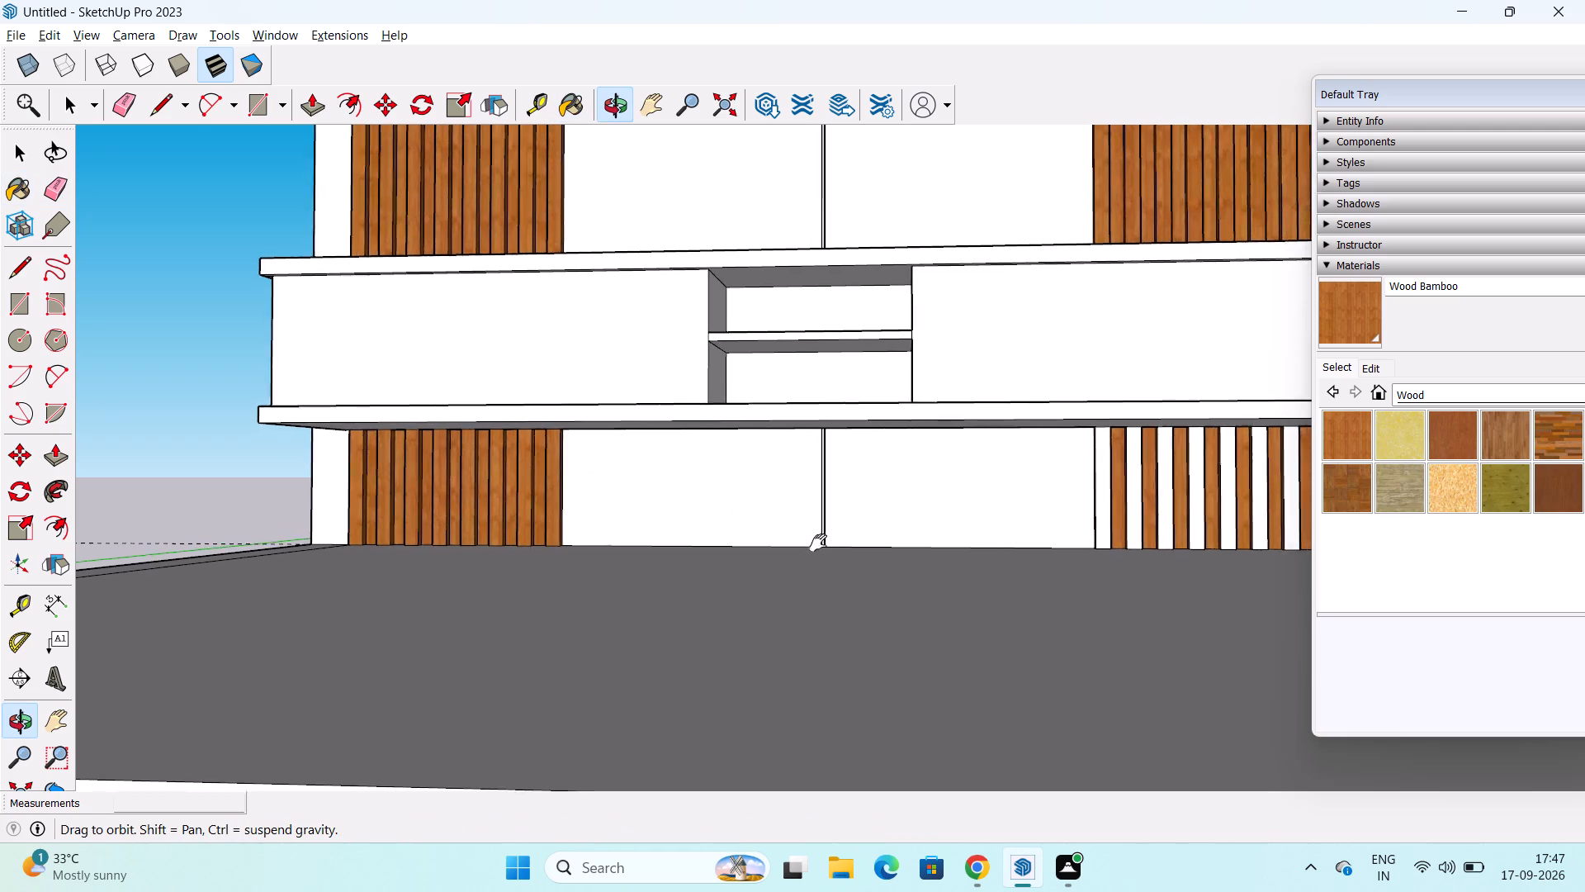
shift+middle_drag(818, 543, 538, 548)
click(802, 494)
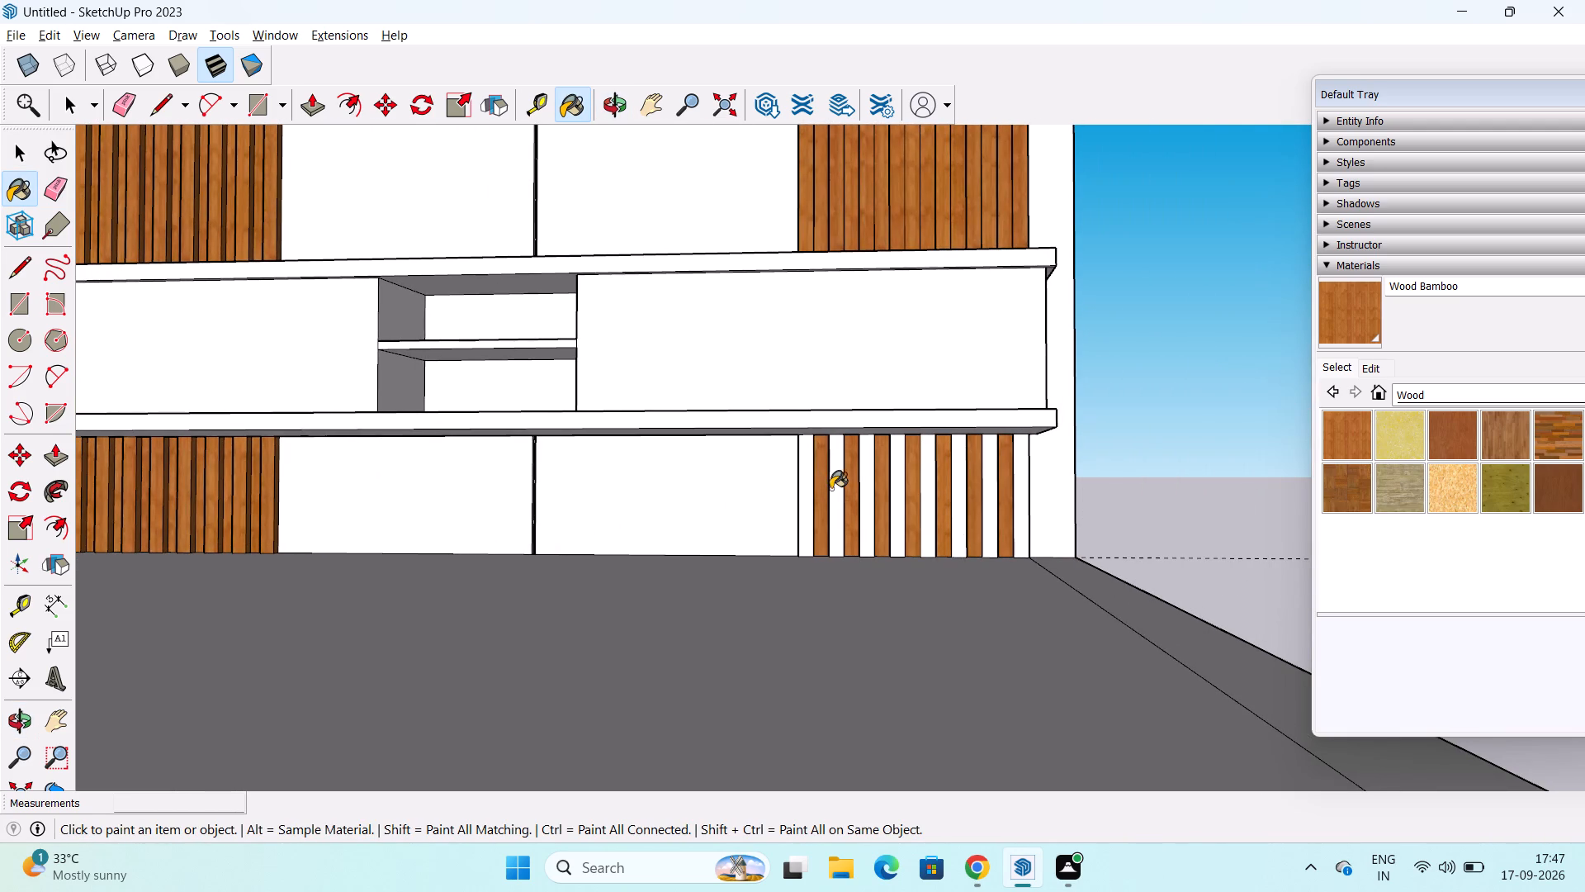
click(832, 489)
click(860, 489)
click(891, 491)
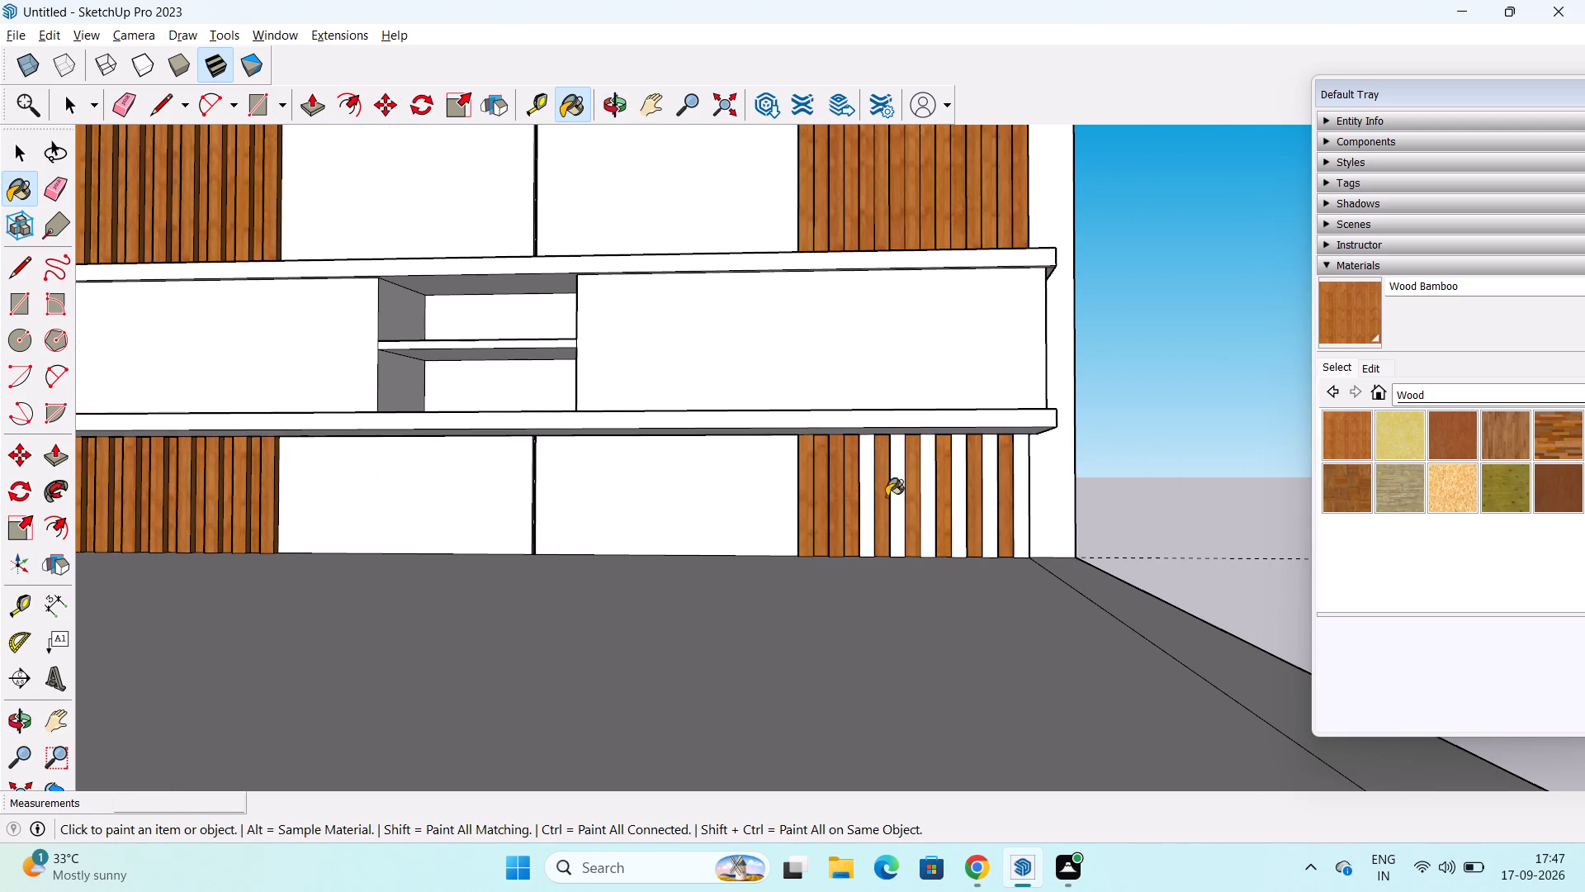
click(867, 504)
click(900, 495)
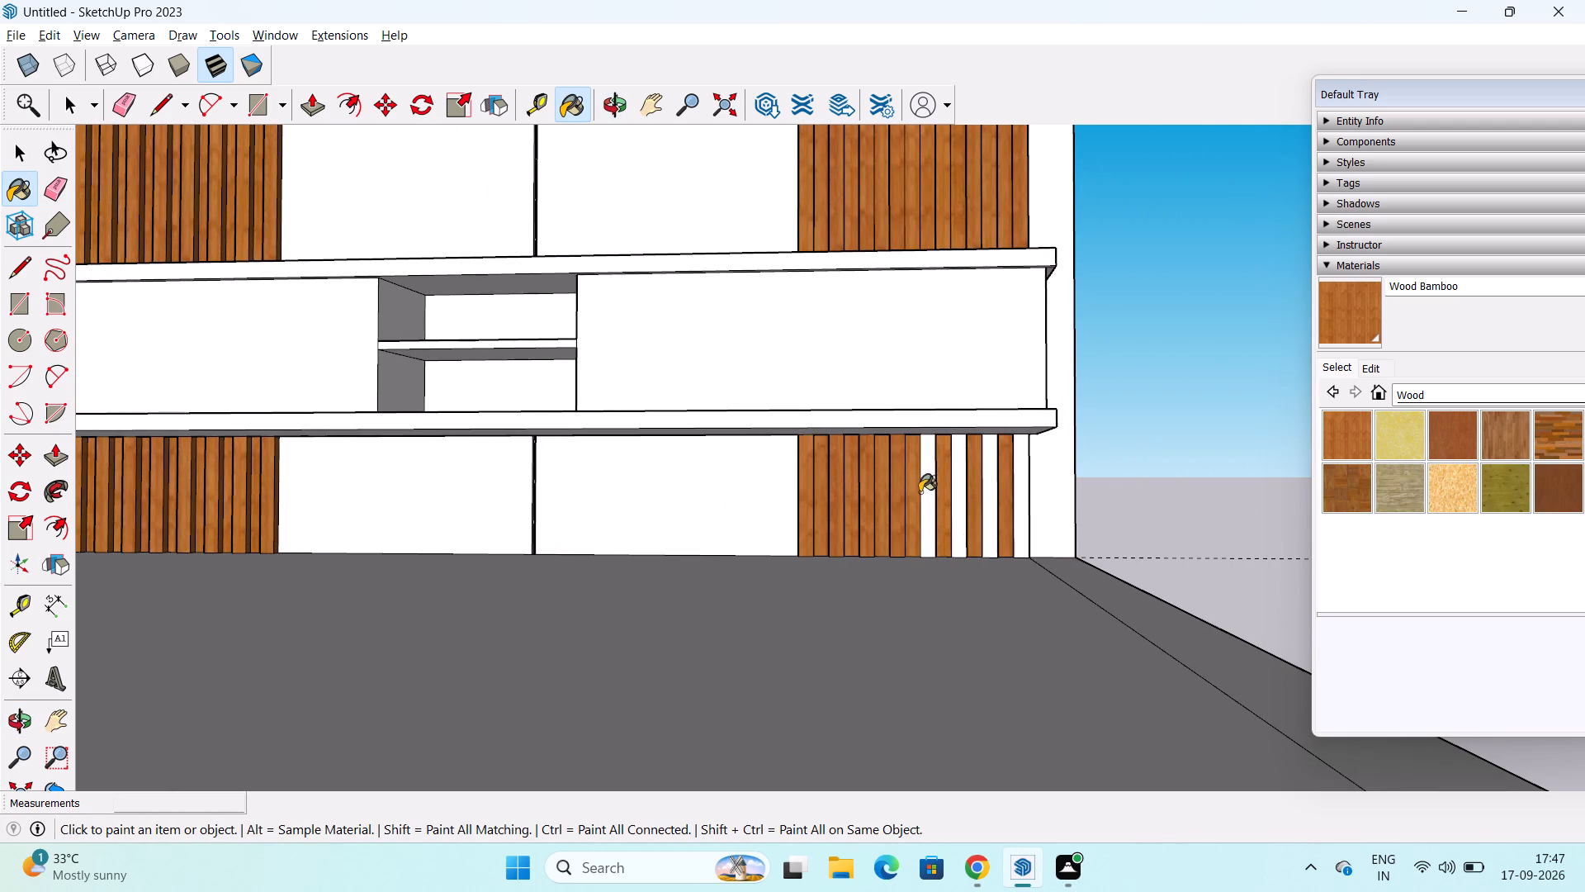
click(931, 492)
click(957, 487)
click(991, 488)
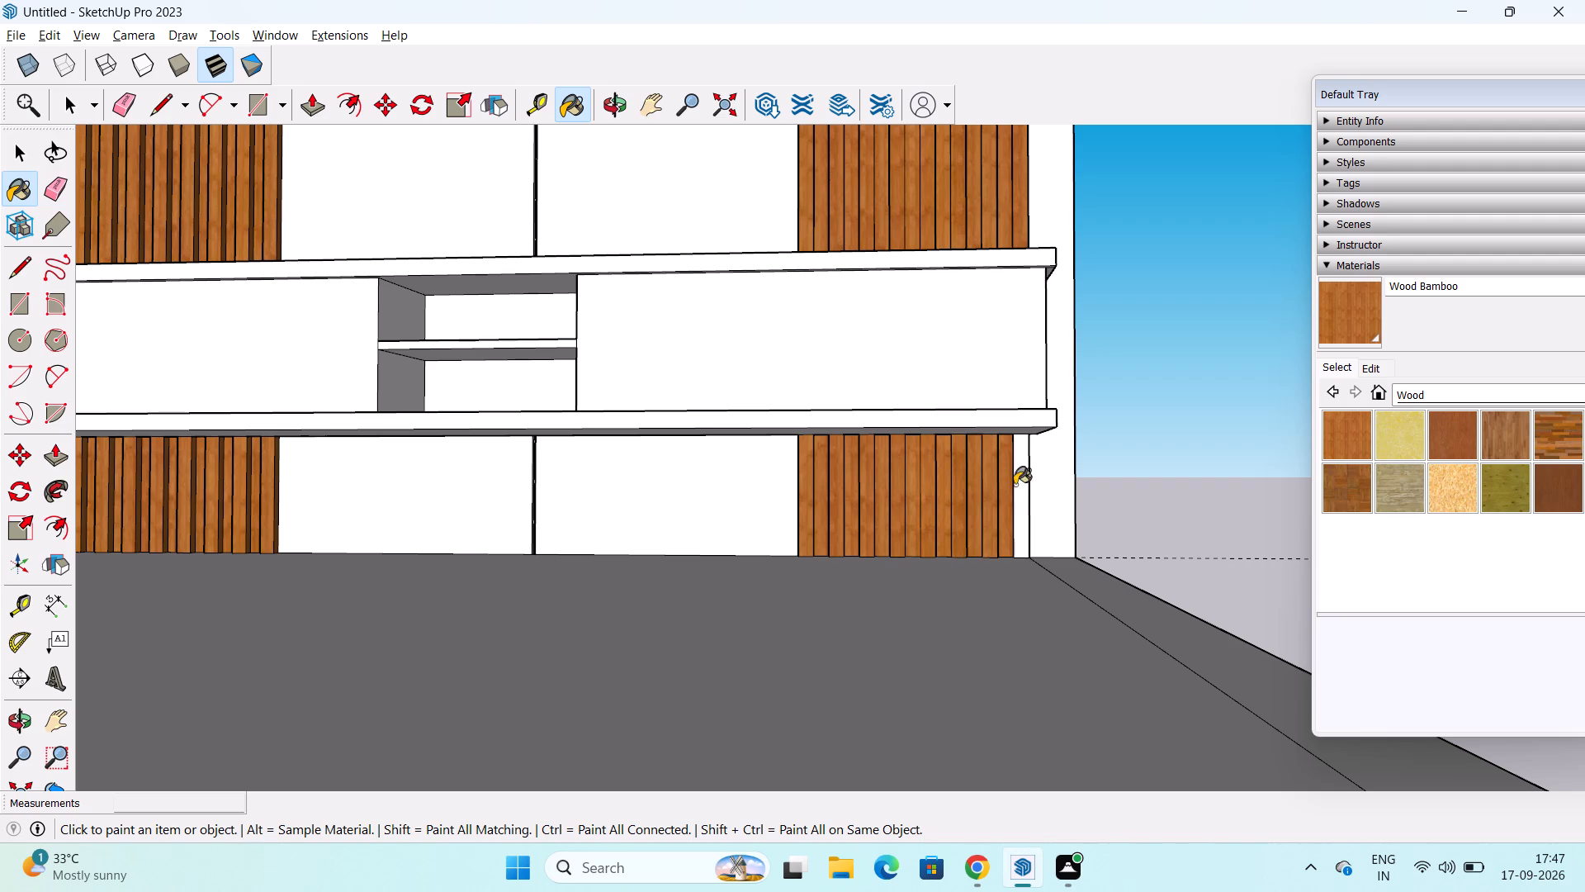
click(1022, 482)
Paint the outermost side face of the right slatted section below the cabinet with Wood Bamboo.
middle_drag(1017, 481, 728, 516)
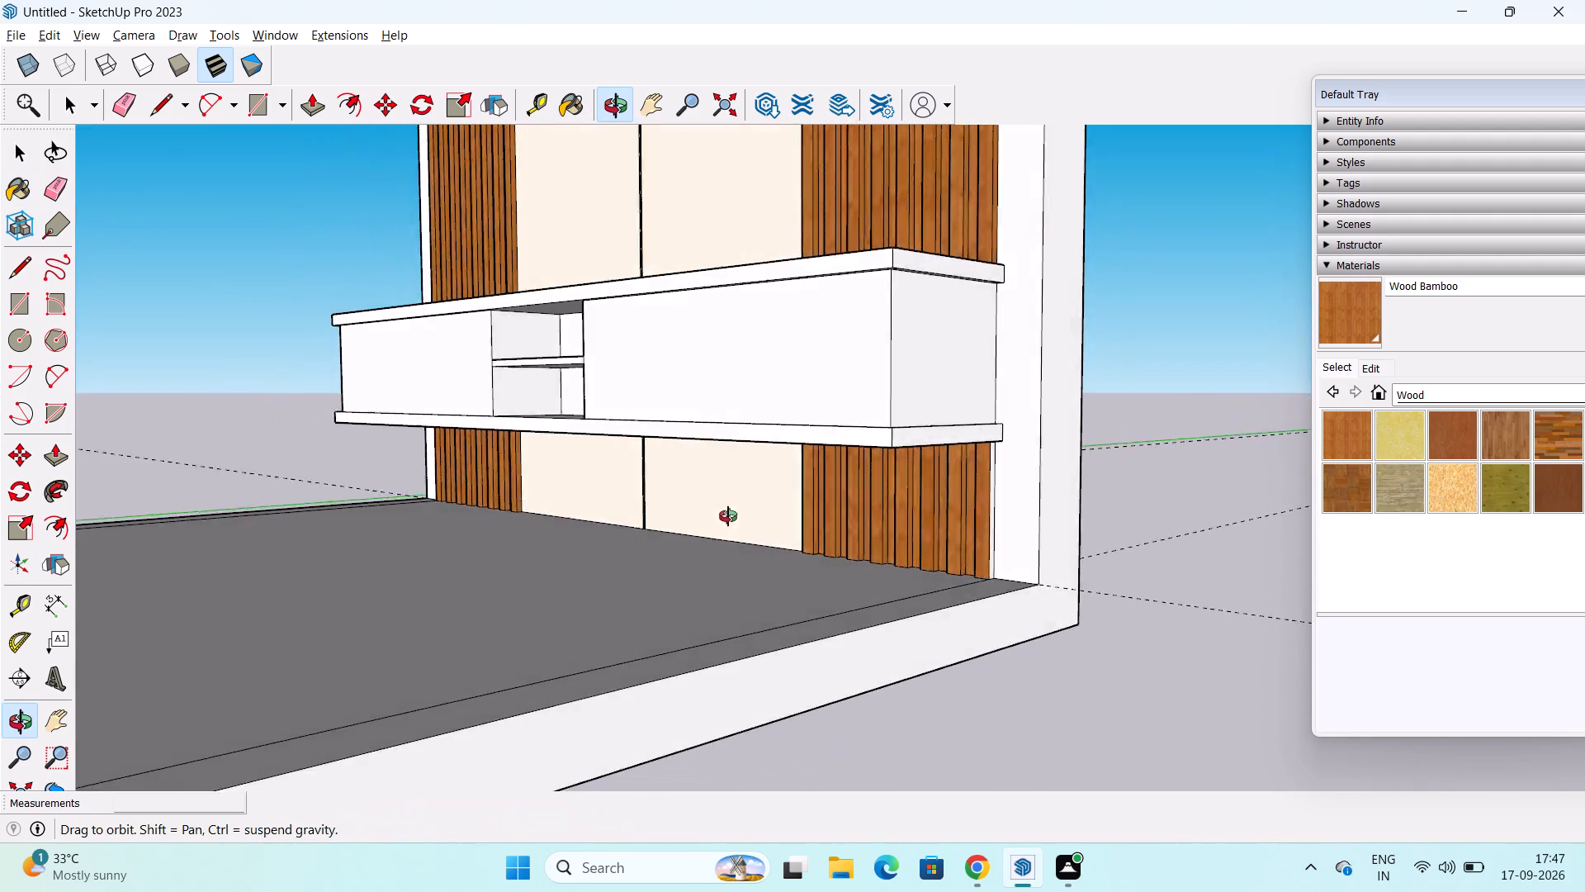
middle_drag(728, 516, 528, 527)
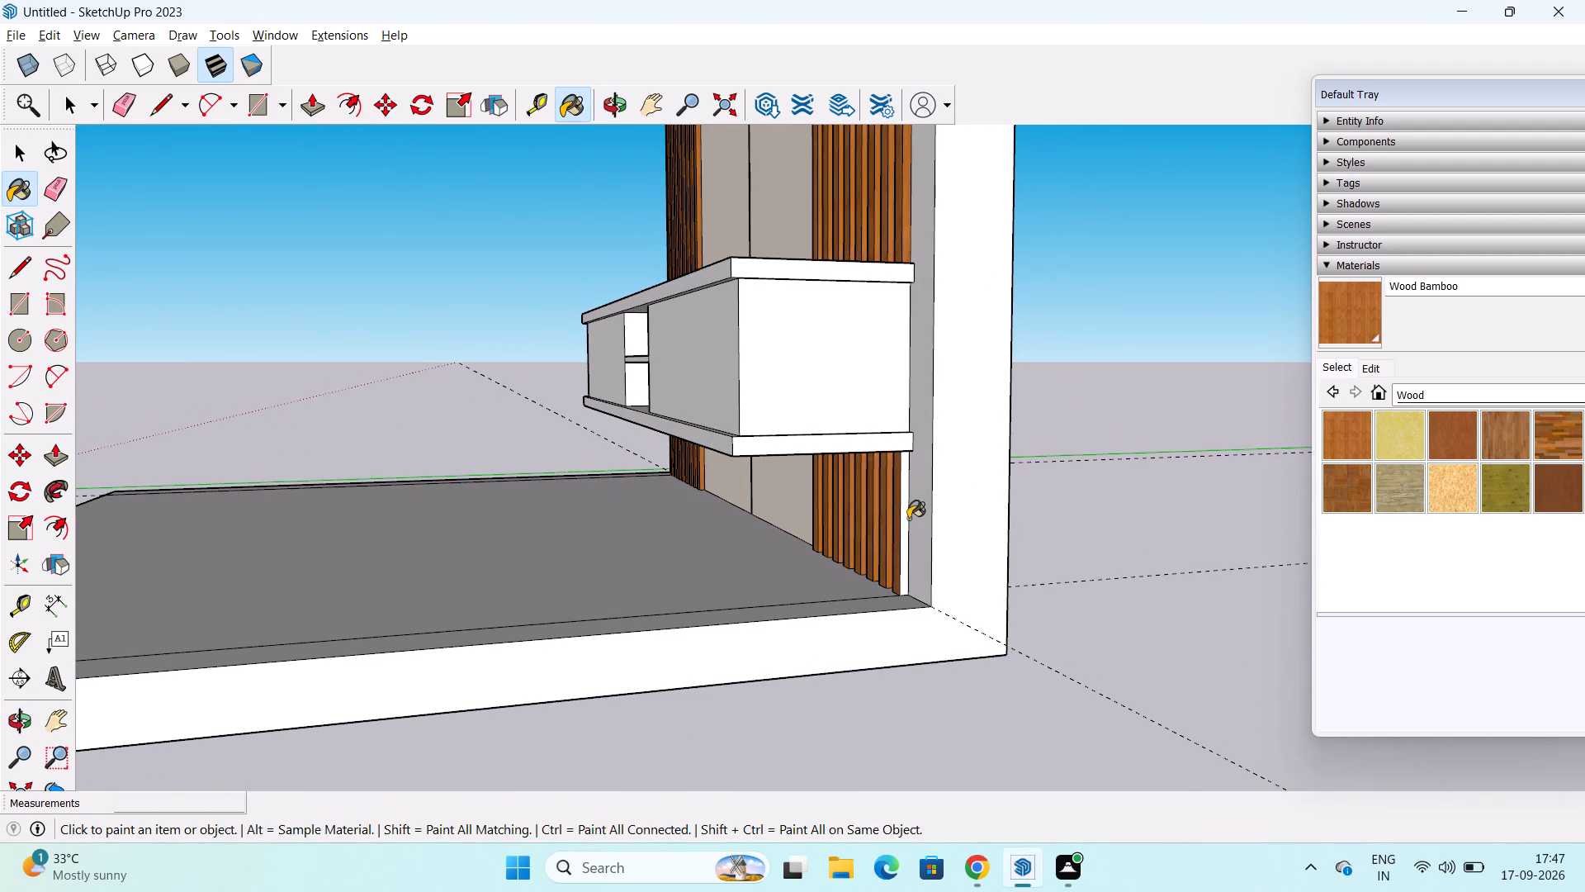
scroll(908, 519, up, 12)
click(902, 492)
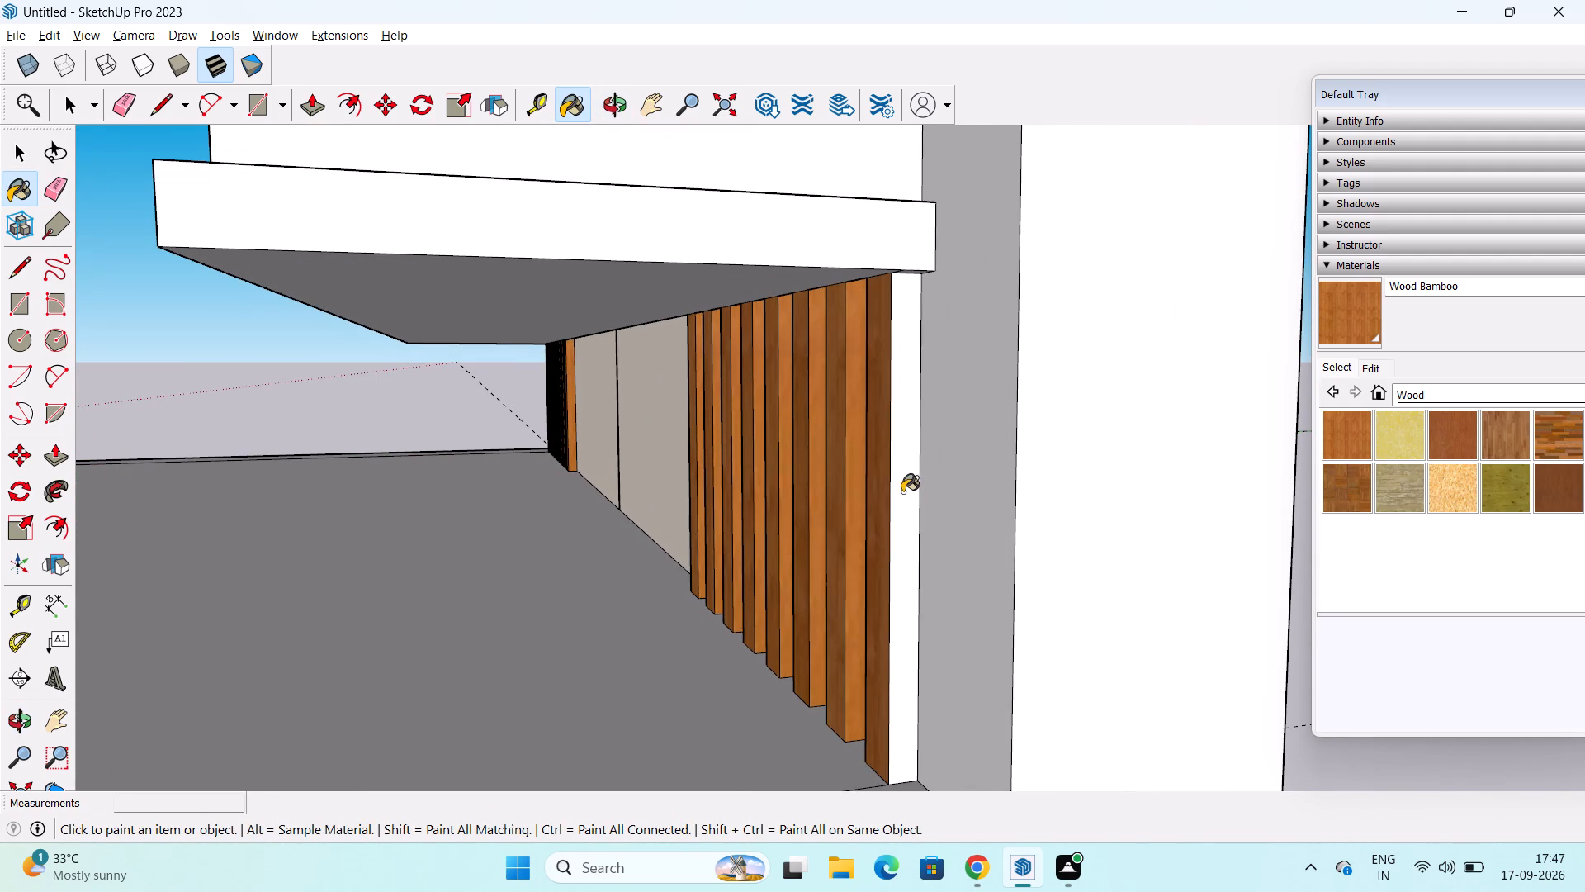
Check the slats below the cabinet for unpainted faces and paint the left section's outermost side face with Wood Bamboo.
middle_drag(725, 519, 1088, 470)
middle_drag(635, 520, 693, 496)
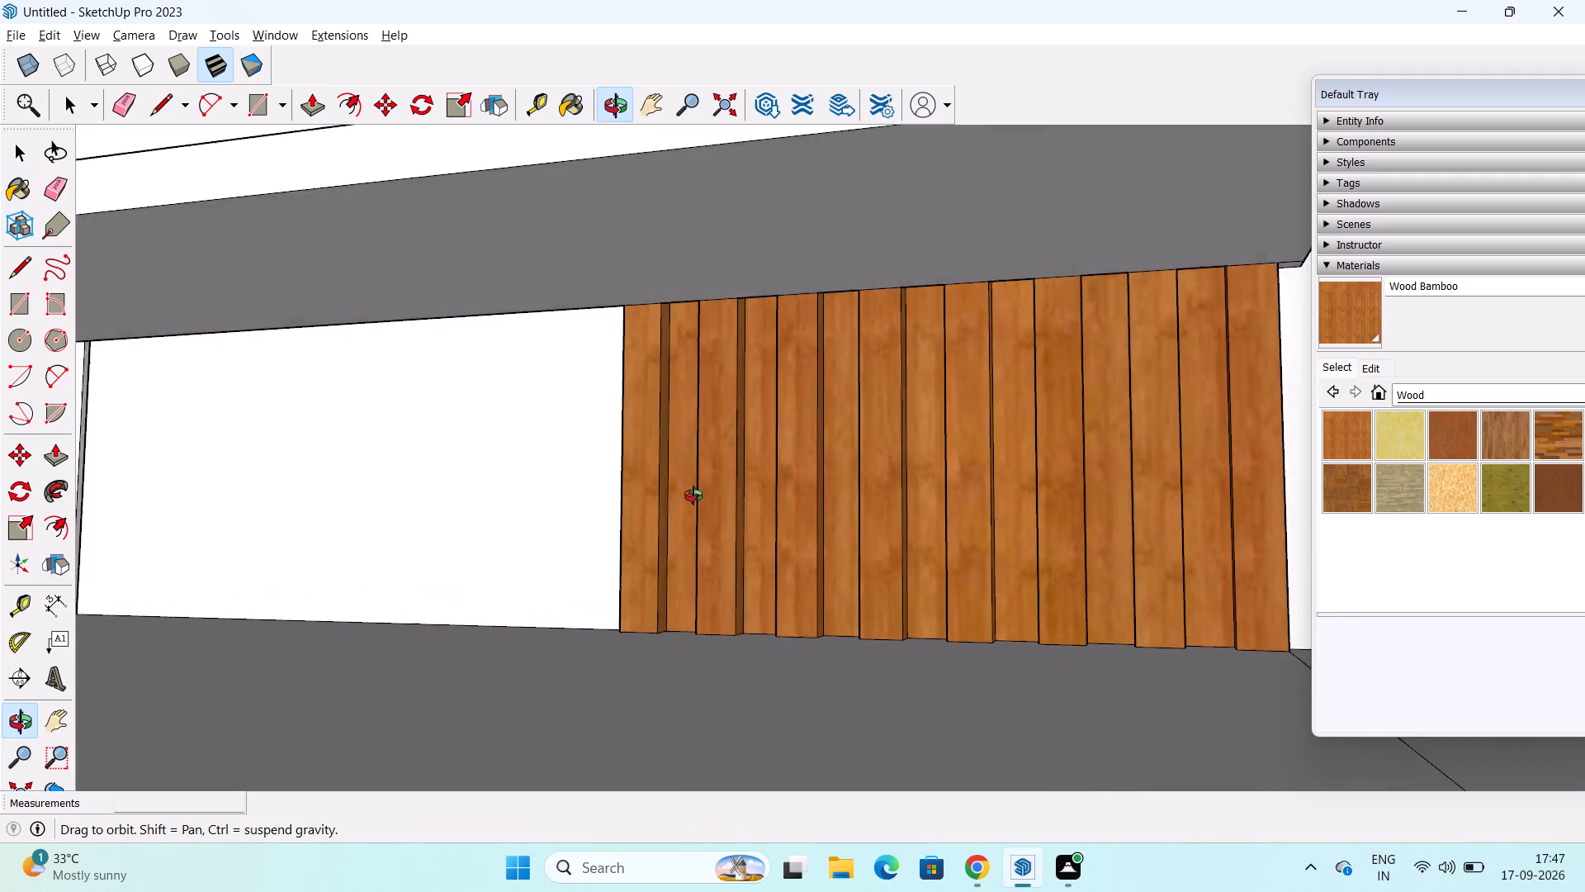
middle_drag(693, 496, 967, 542)
middle_drag(502, 576, 695, 580)
scroll(695, 580, down, 3)
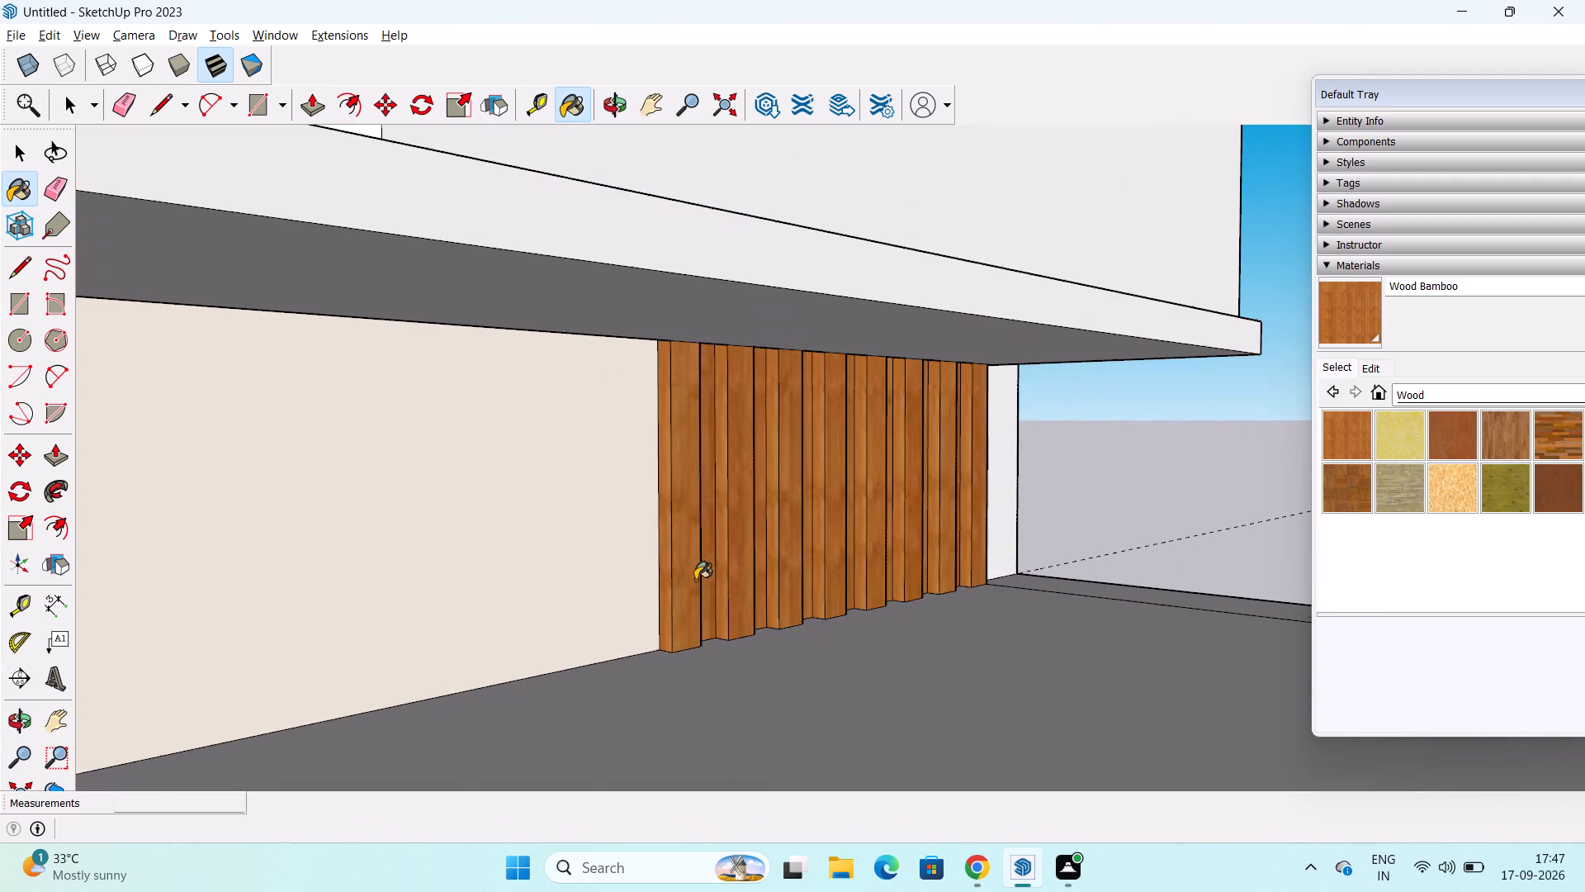
scroll(592, 597, down, 6)
shift+middle_drag(170, 619, 811, 557)
scroll(685, 628, down, 3)
shift+middle_drag(244, 646, 280, 604)
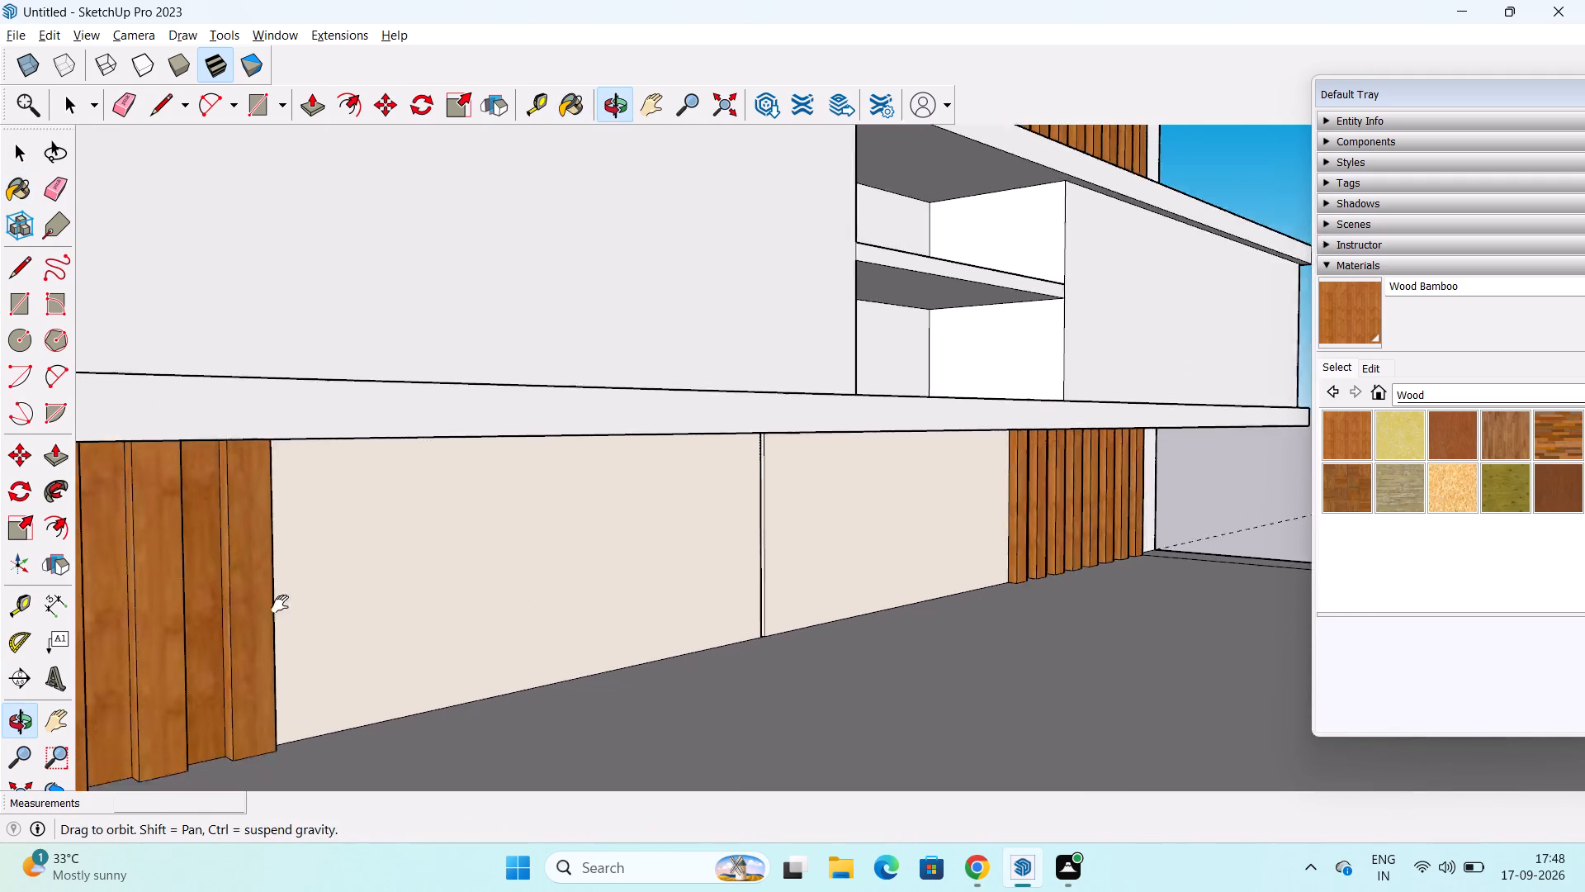
shift+middle_drag(280, 604, 629, 494)
middle_drag(662, 472, 264, 527)
middle_drag(612, 496, 387, 510)
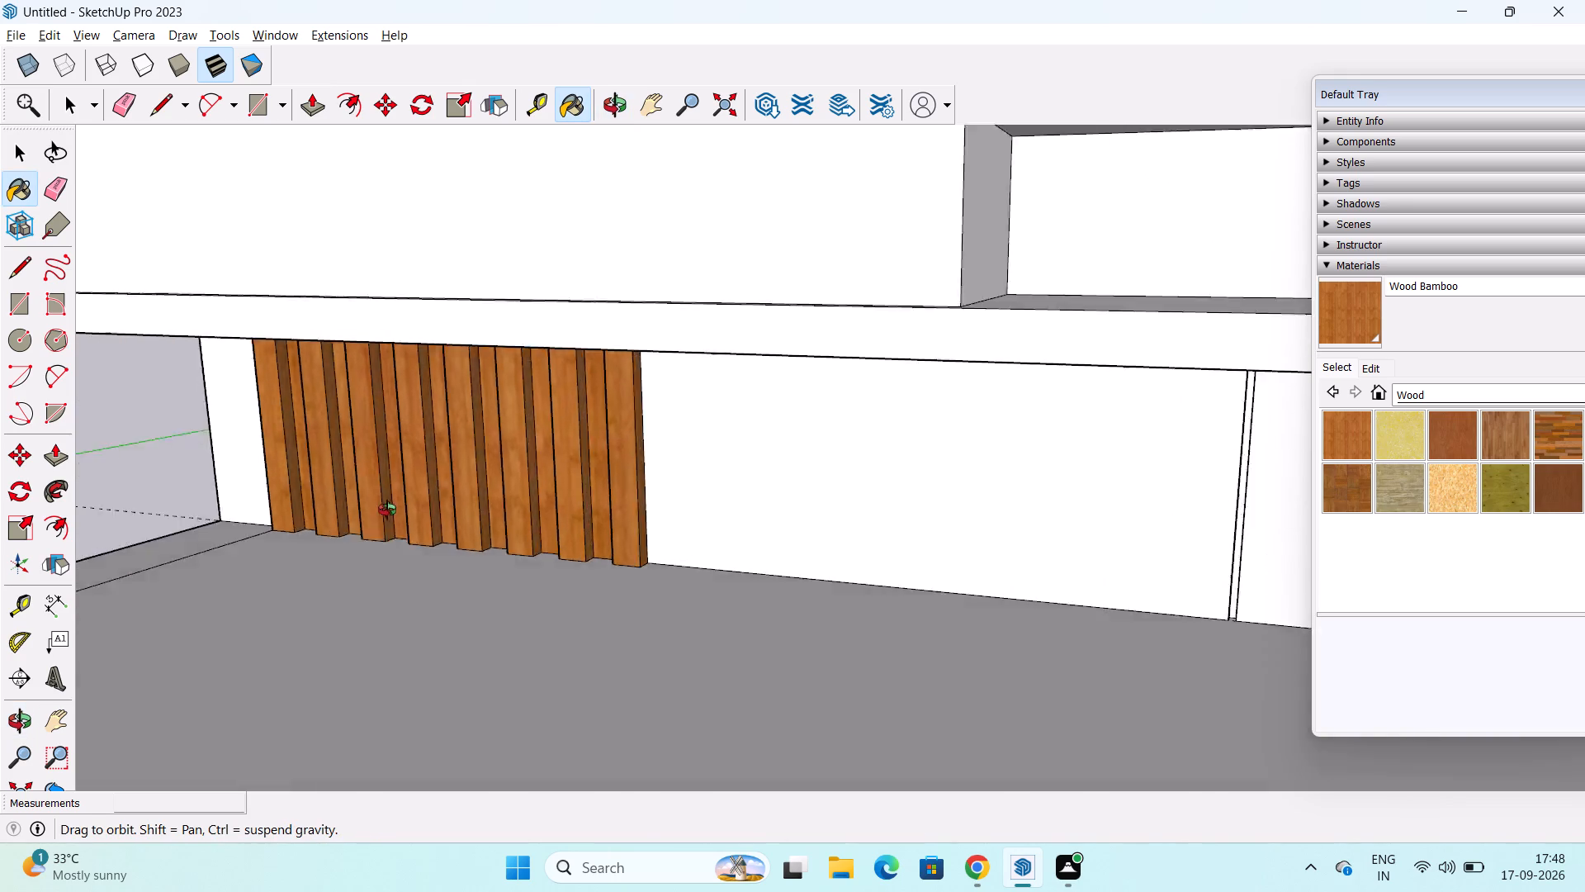
middle_drag(387, 510, 716, 428)
shift+middle_drag(186, 499, 721, 460)
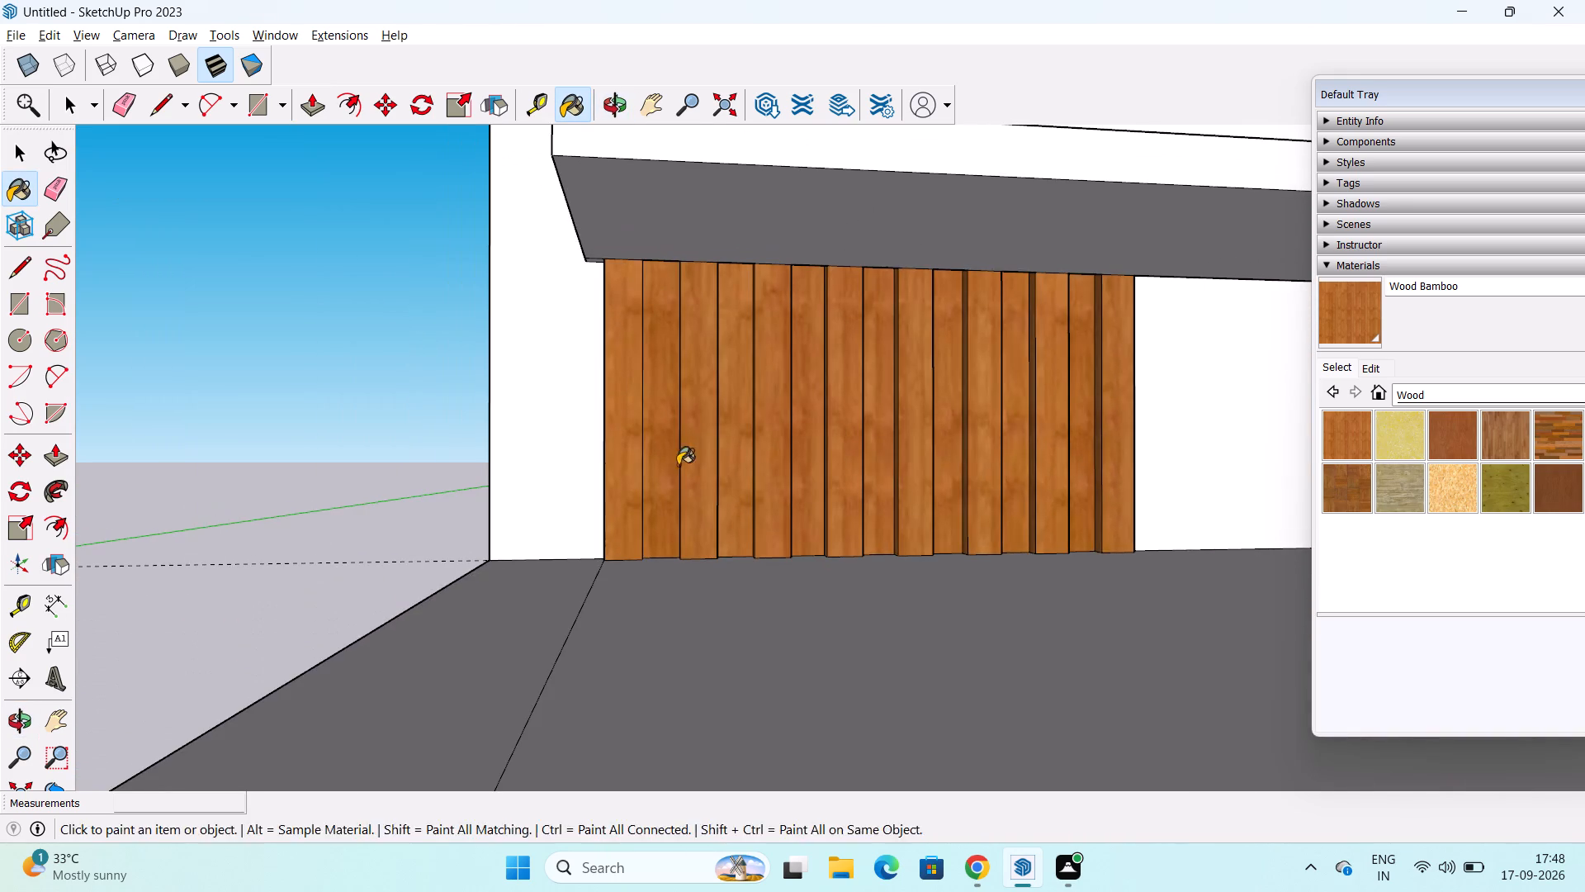
middle_drag(675, 465, 887, 467)
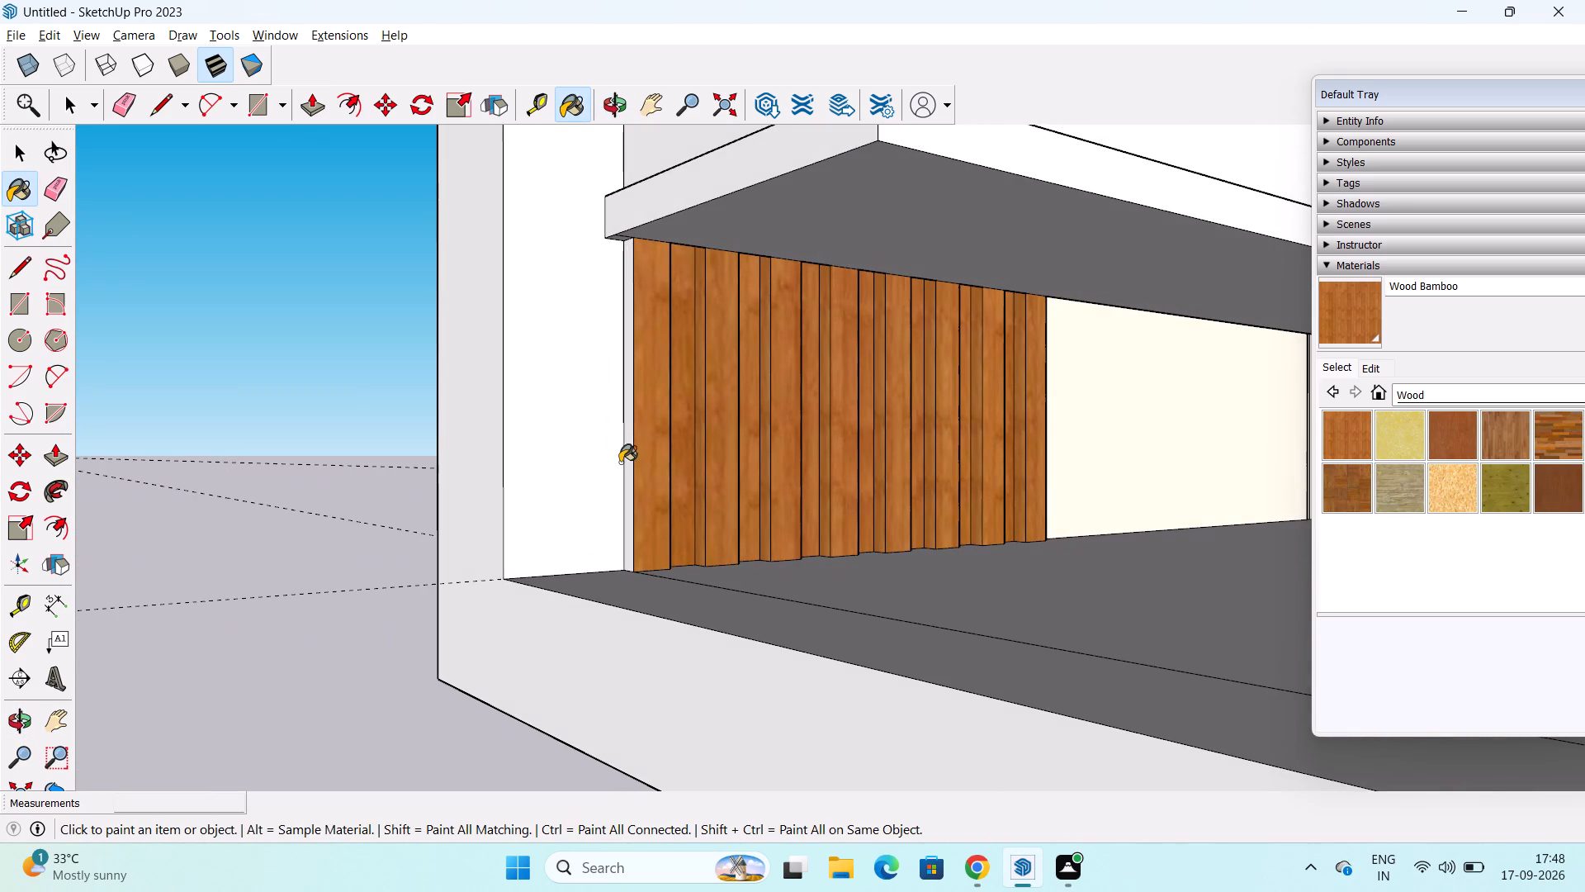
click(626, 463)
key(space)
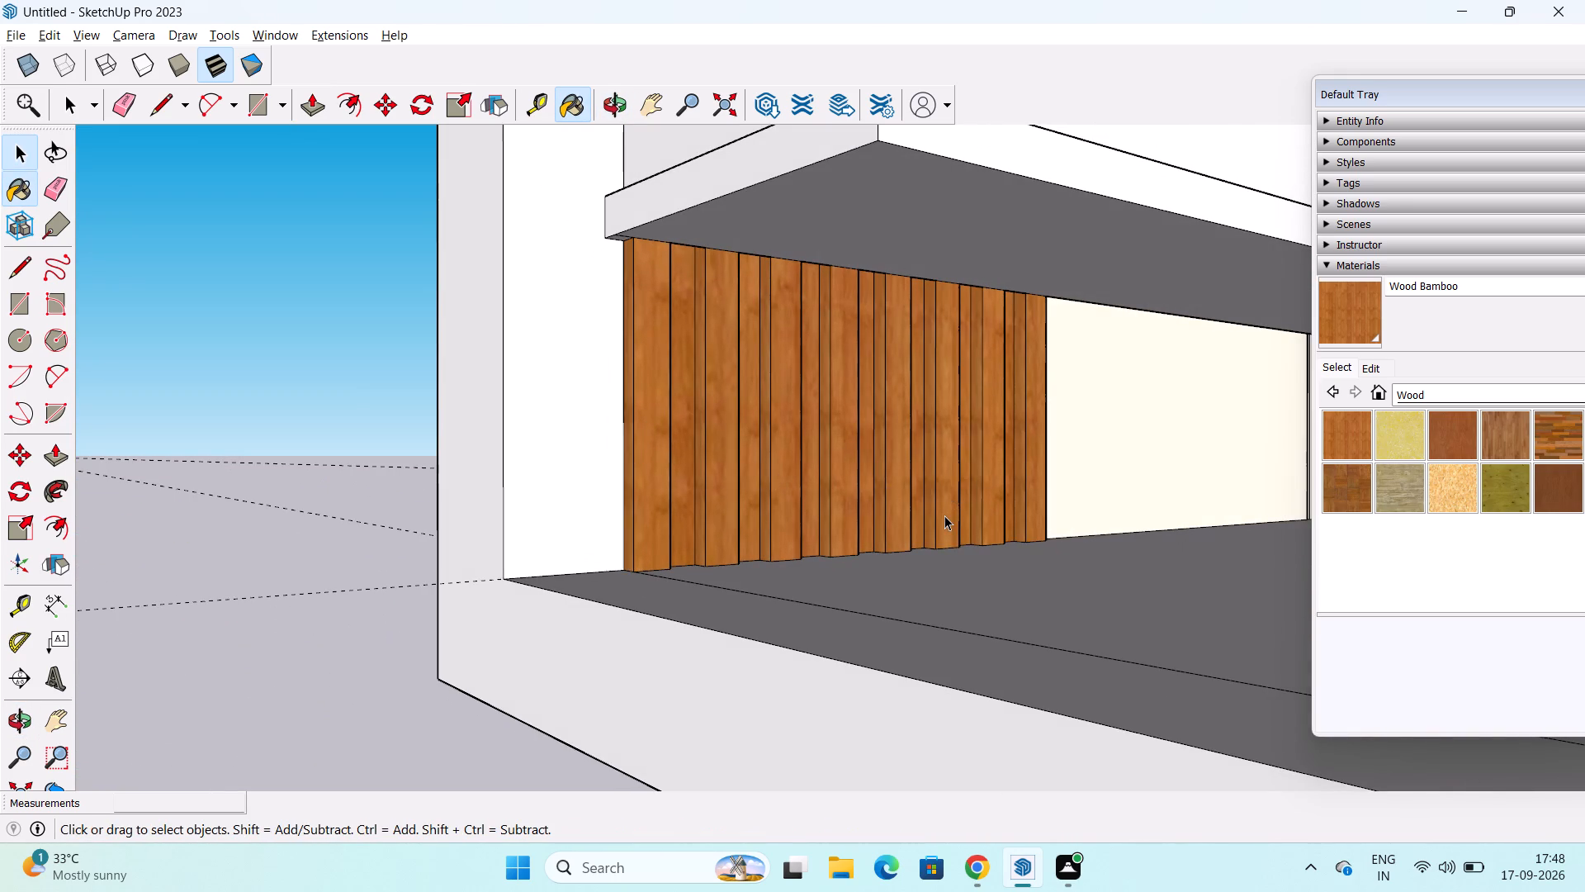
Review the slatted back wall and cabinet of the whole TV unit from the front.
scroll(949, 512, down, 7)
scroll(1043, 417, down, 2)
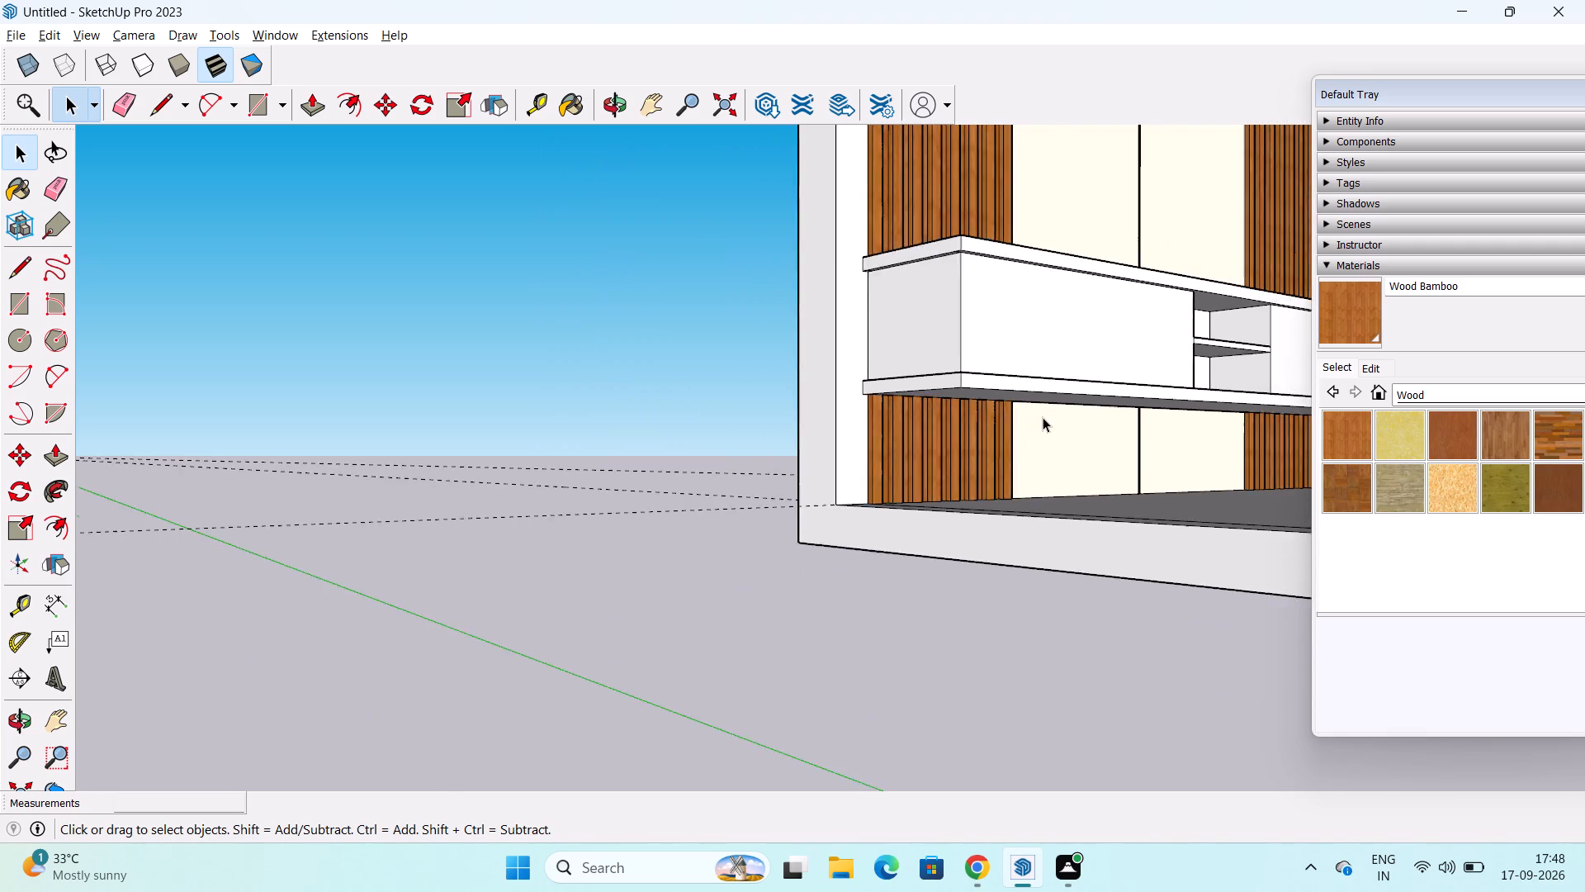
scroll(1043, 417, down, 6)
shift+middle_drag(1151, 456, 765, 634)
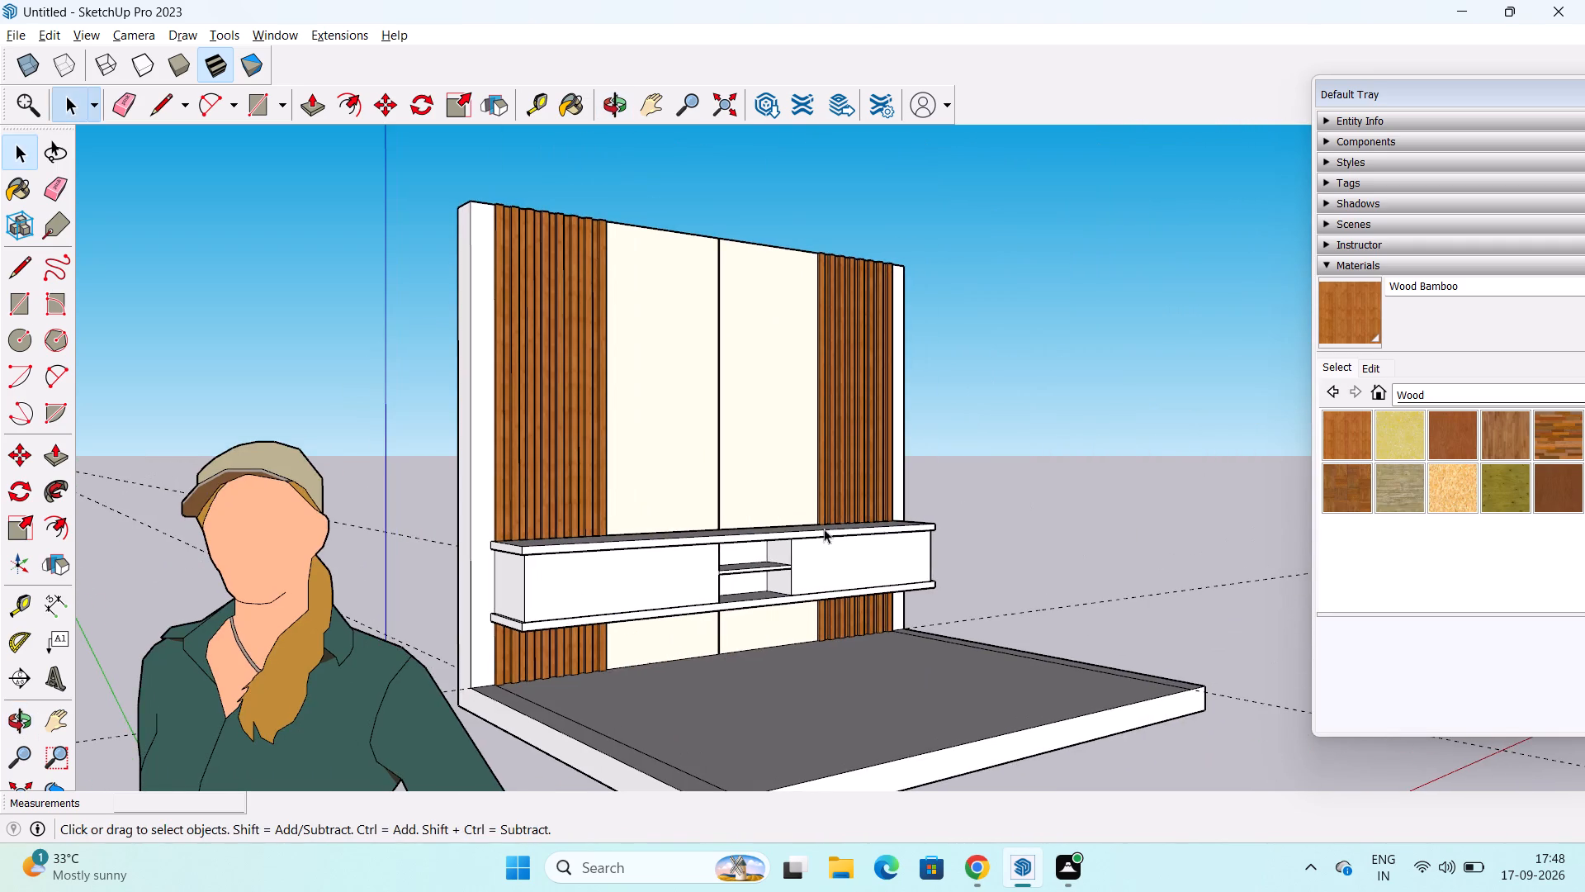
middle_drag(833, 518, 528, 527)
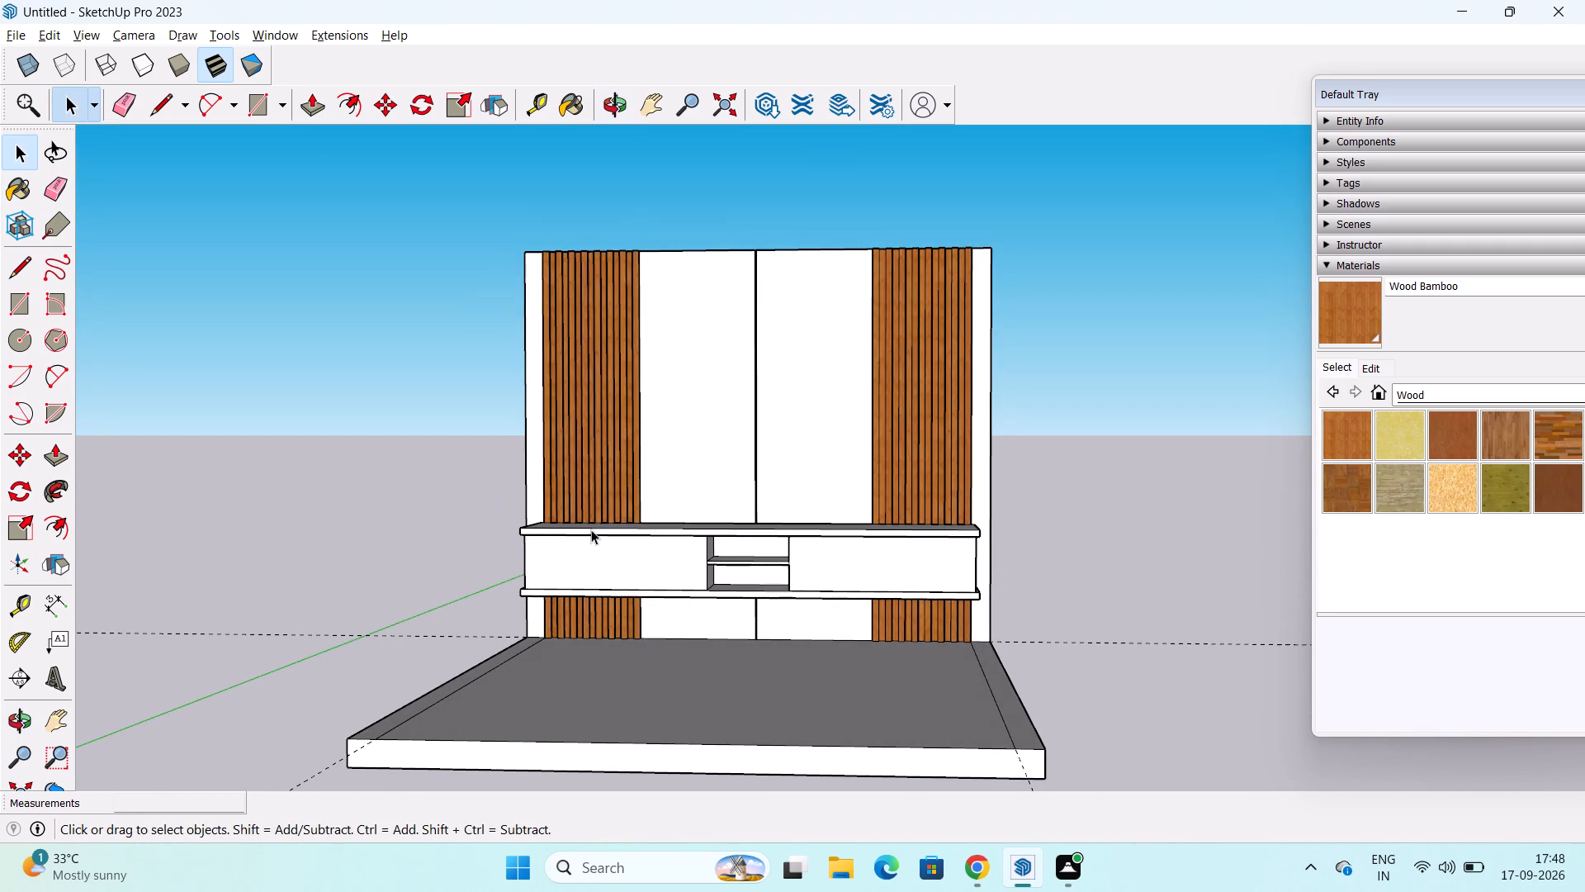
scroll(807, 490, up, 3)
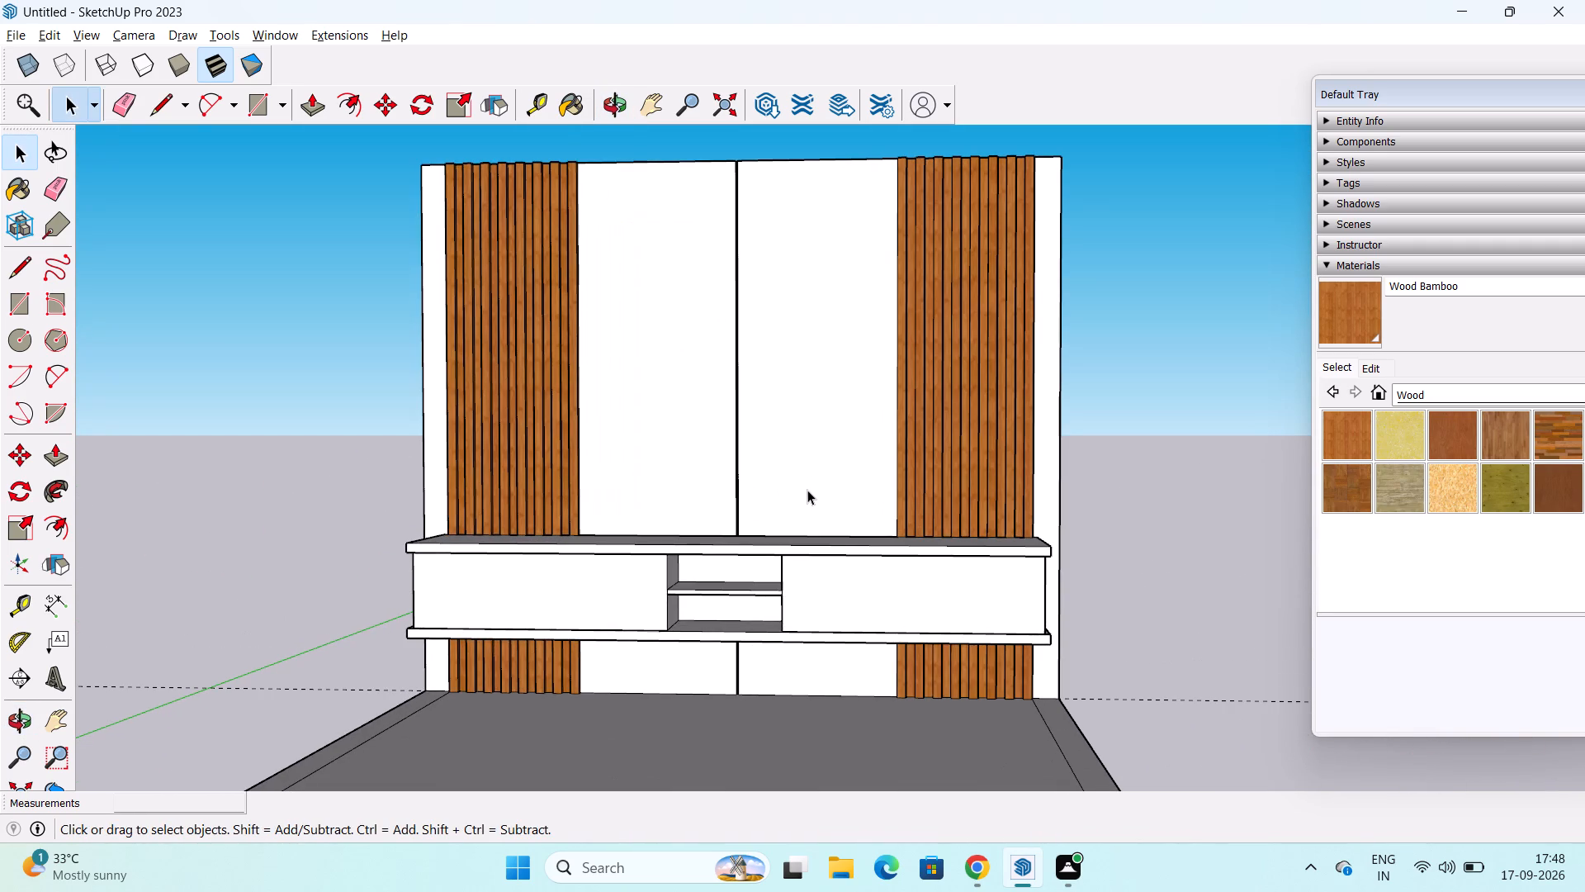
Paint the top face and front edge of the cabinet's top board with Wood Bamboo.
click(1362, 311)
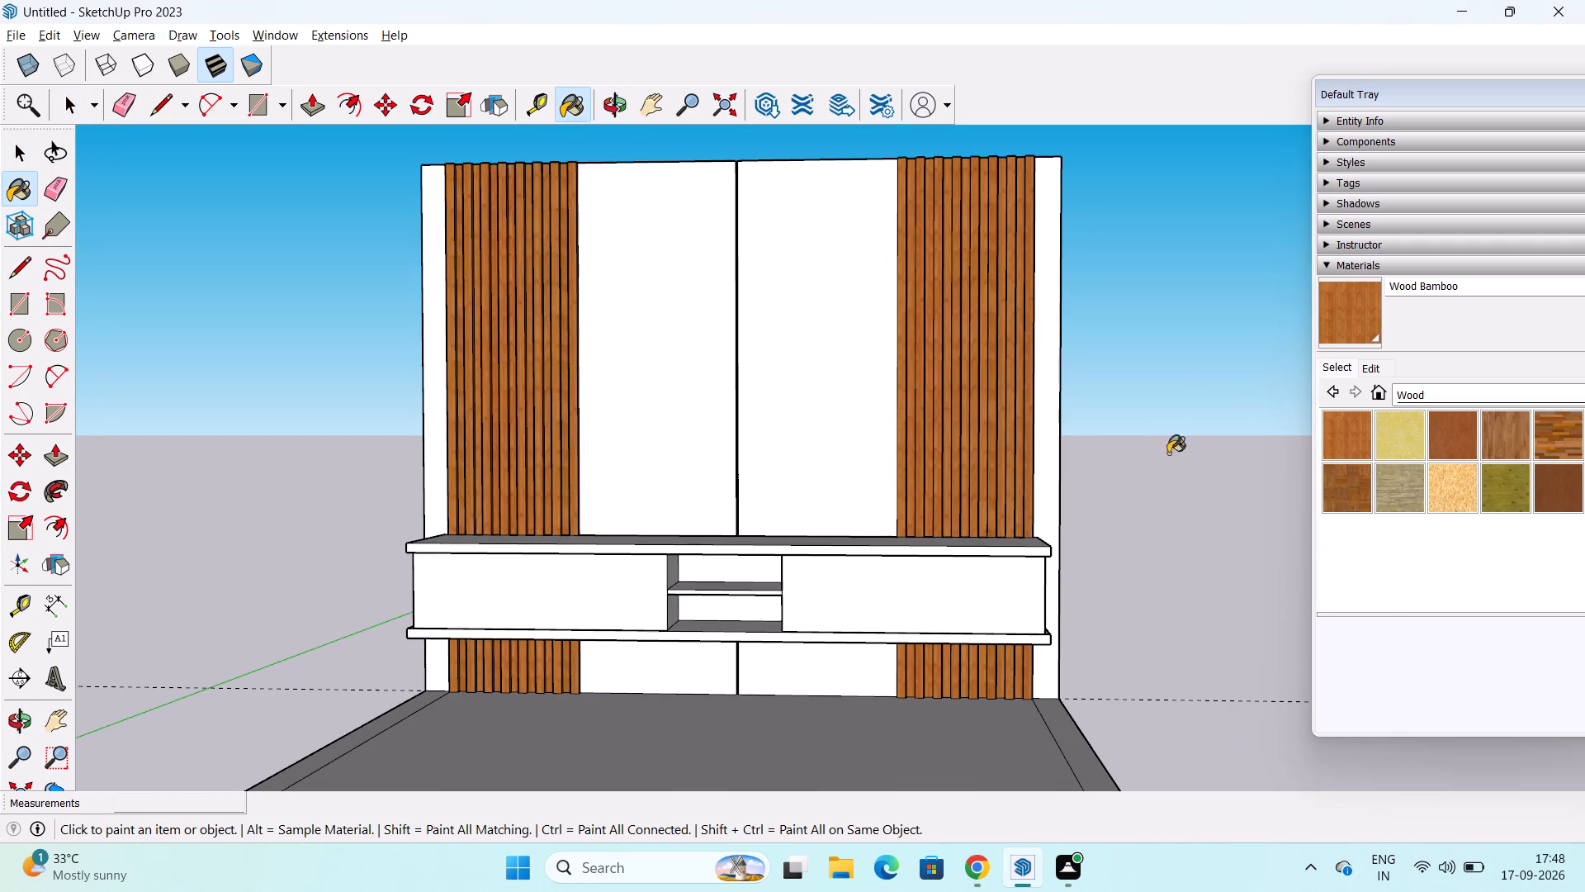
click(873, 537)
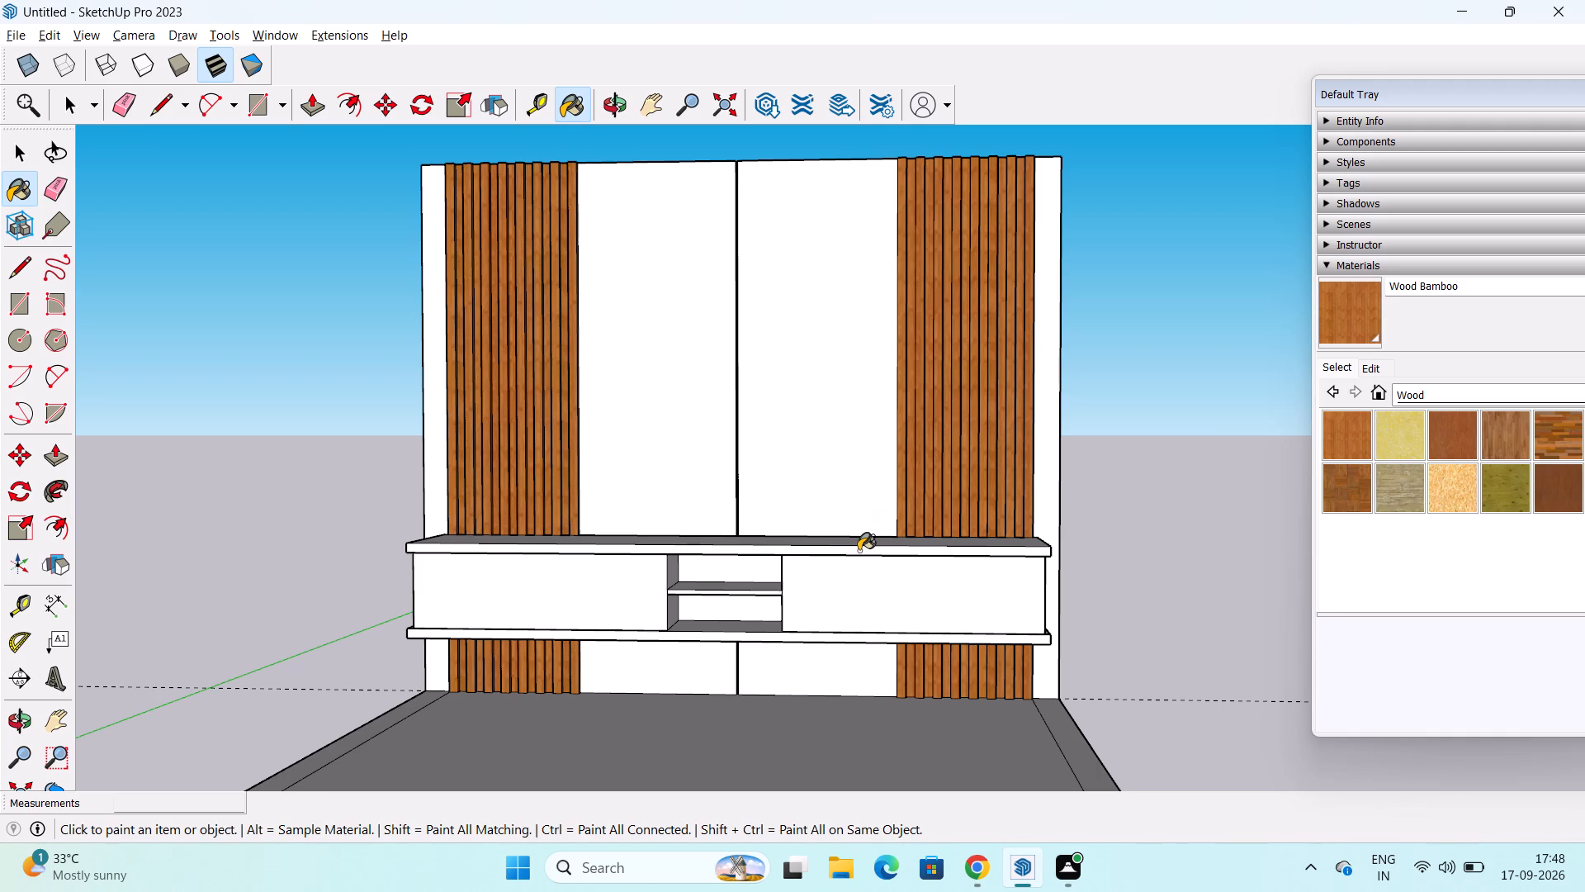
click(859, 551)
click(868, 540)
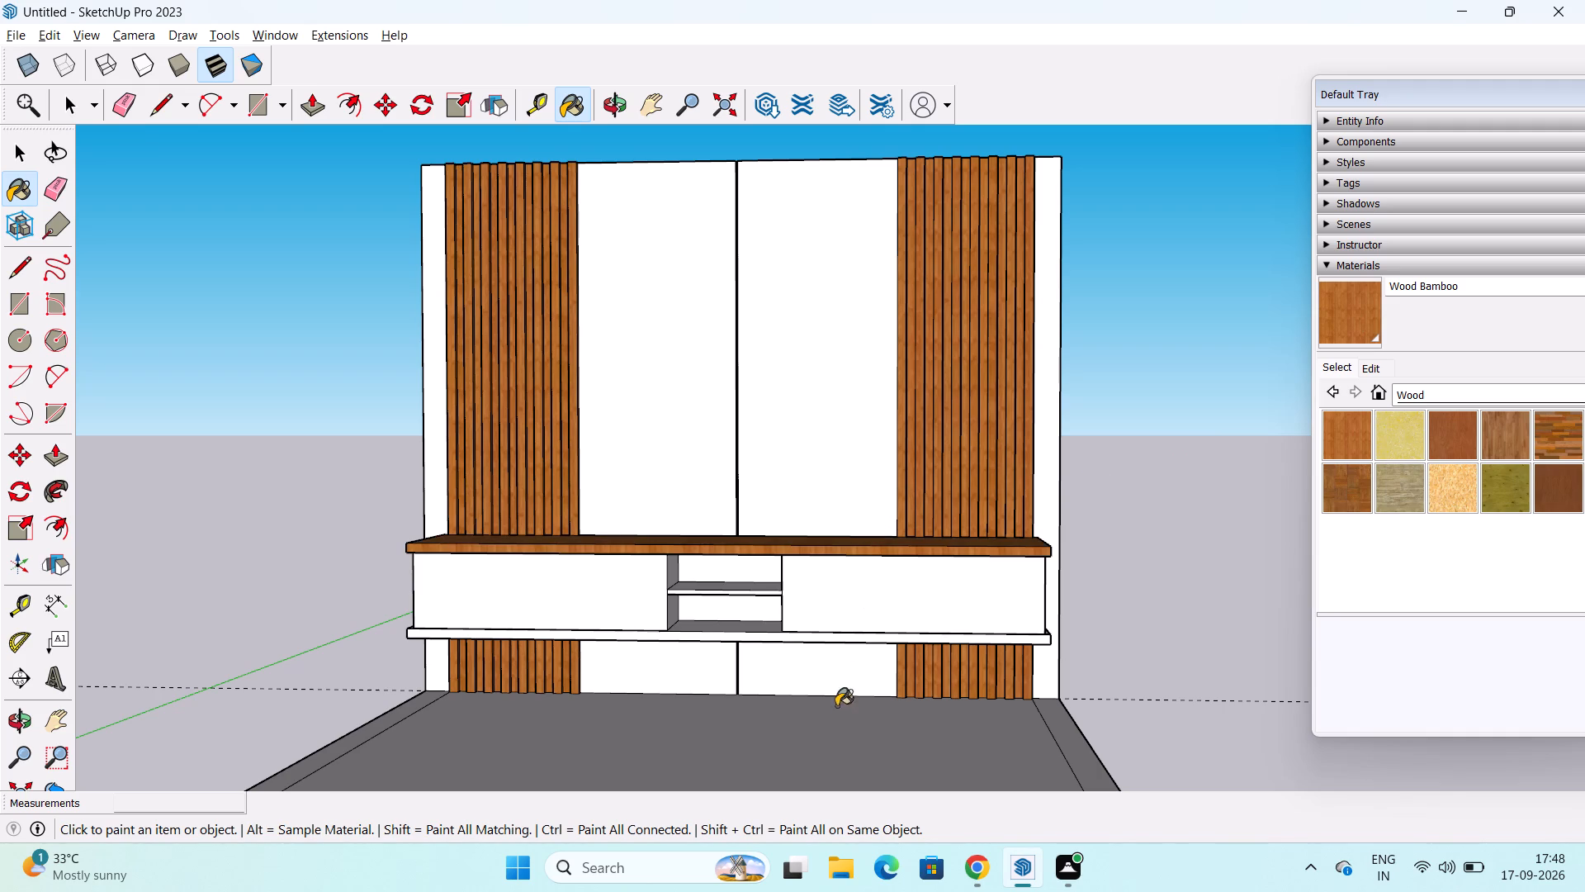
Paint the bottom board's front edge and underside and the top board's underside in the niche with Wood Bamboo.
click(683, 638)
middle_drag(683, 641, 742, 529)
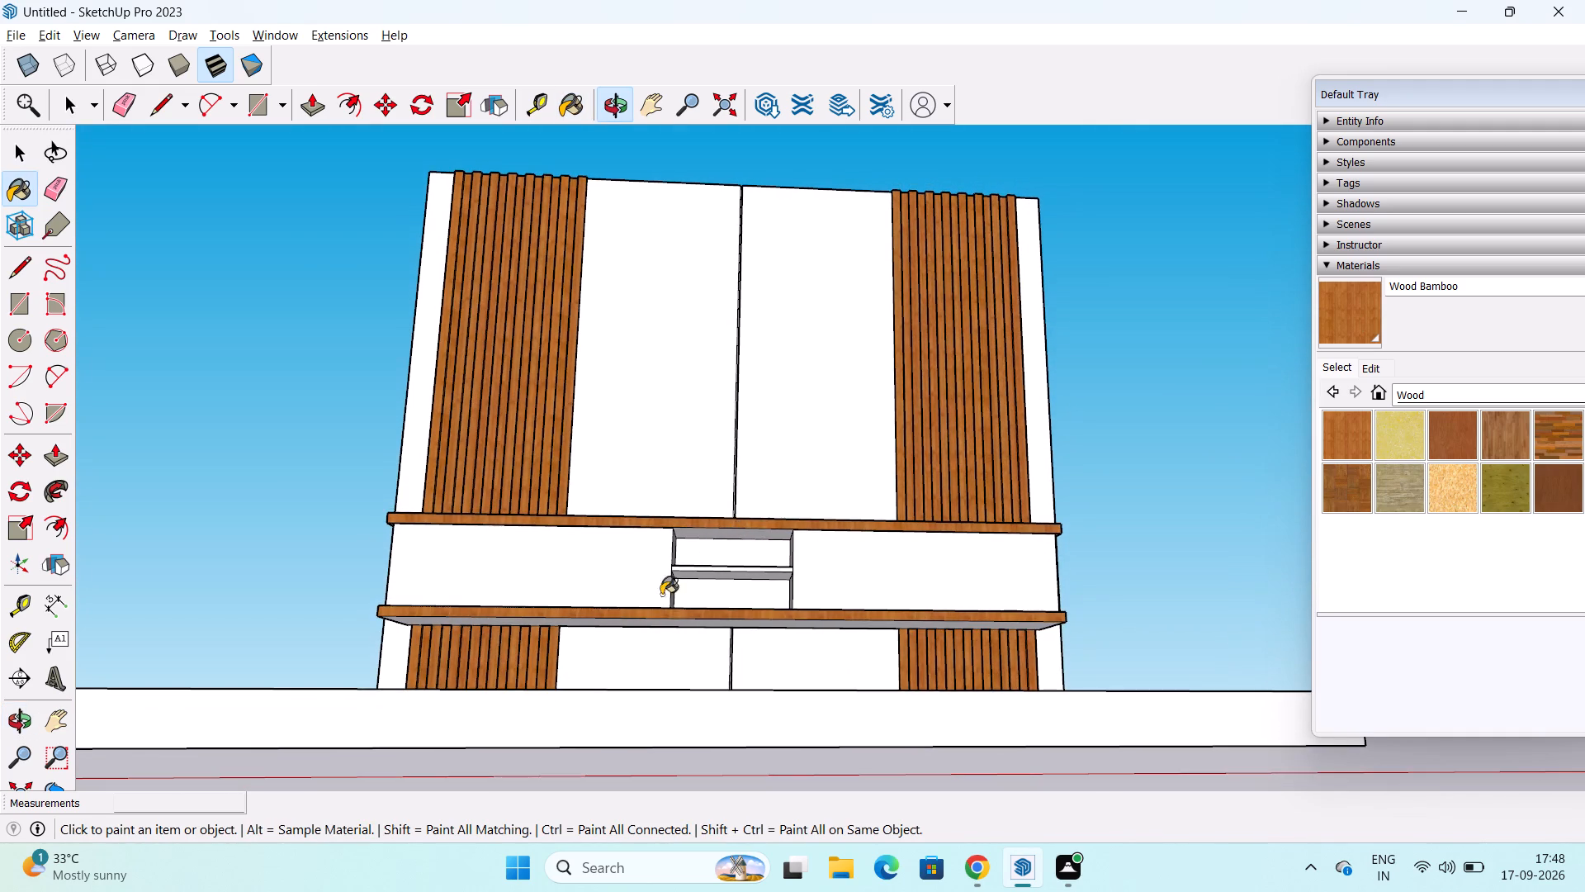
scroll(569, 655, up, 4)
click(594, 610)
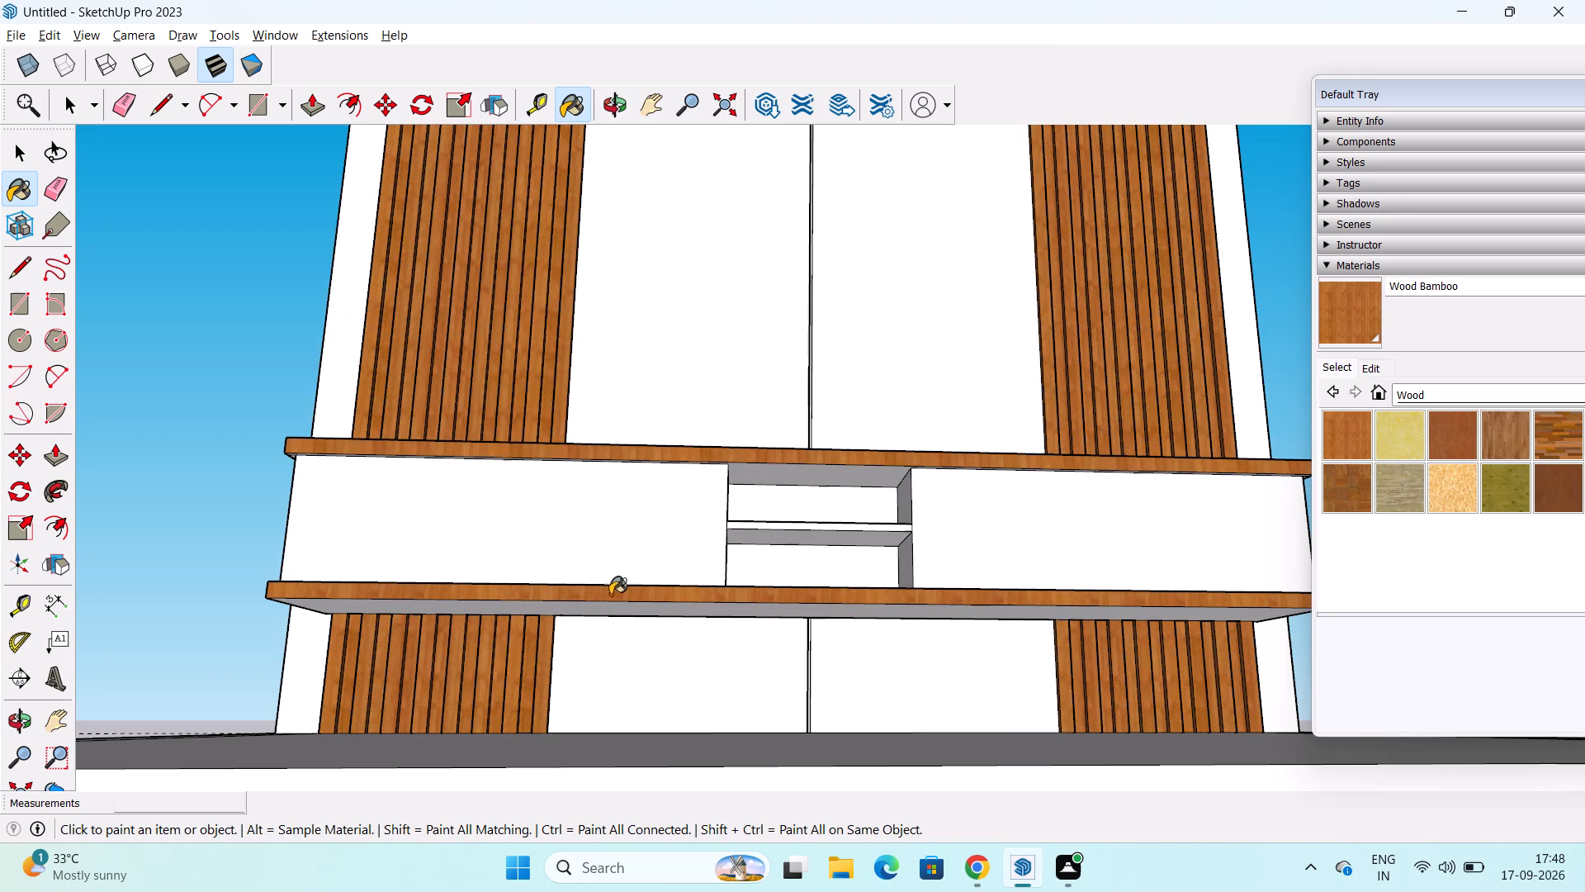
click(833, 472)
Paint the top, front edge and underside of the central niche's shelf with Wood Bamboo.
middle_drag(824, 504, 814, 522)
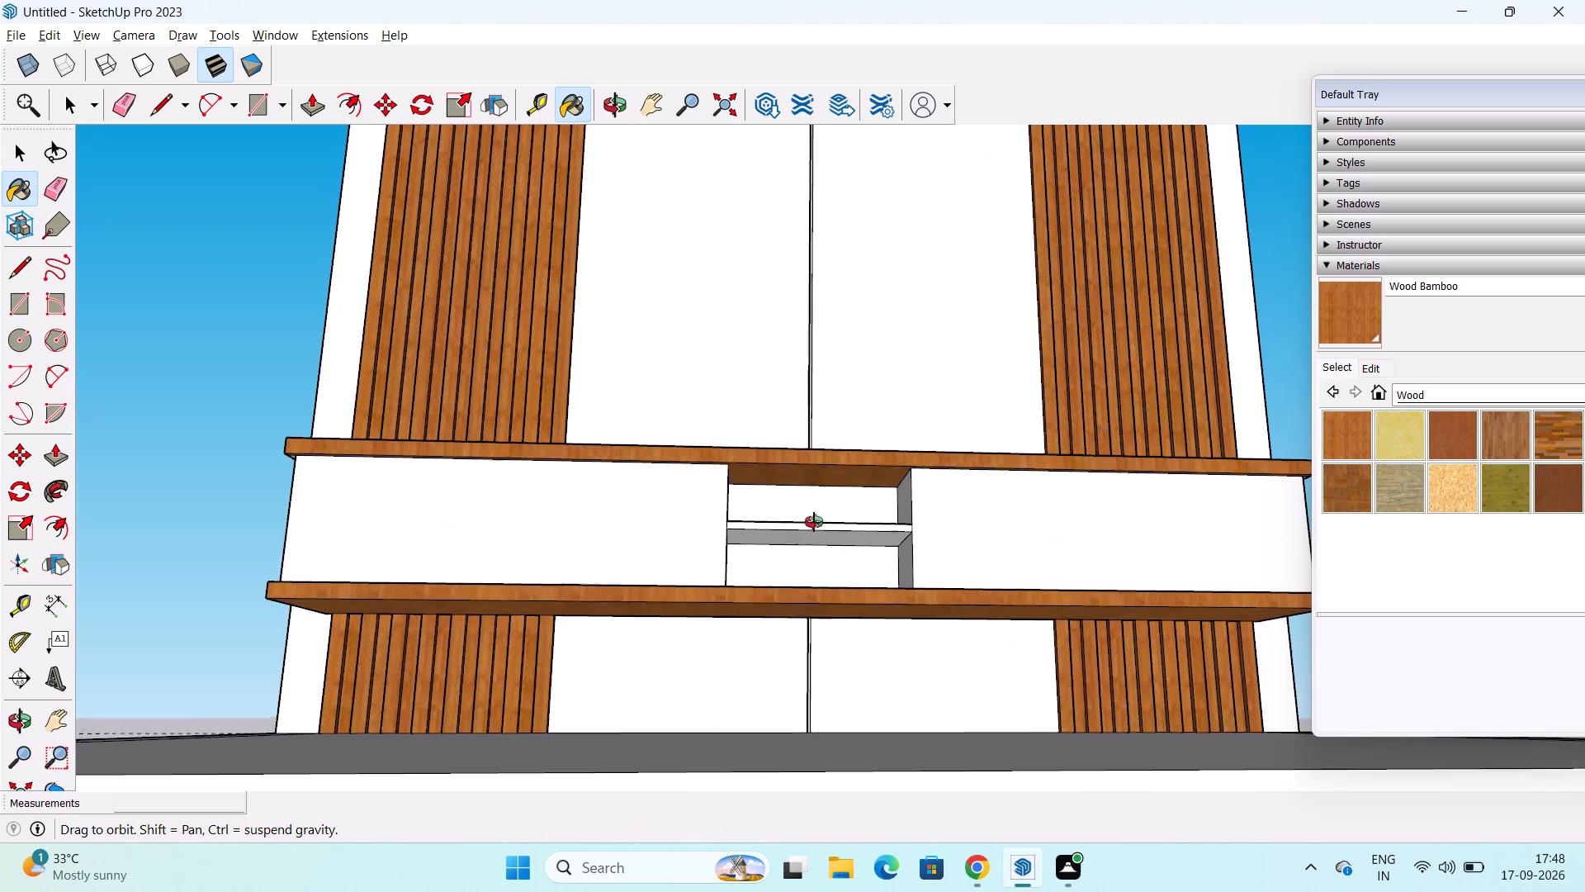
middle_drag(814, 522, 714, 657)
click(788, 542)
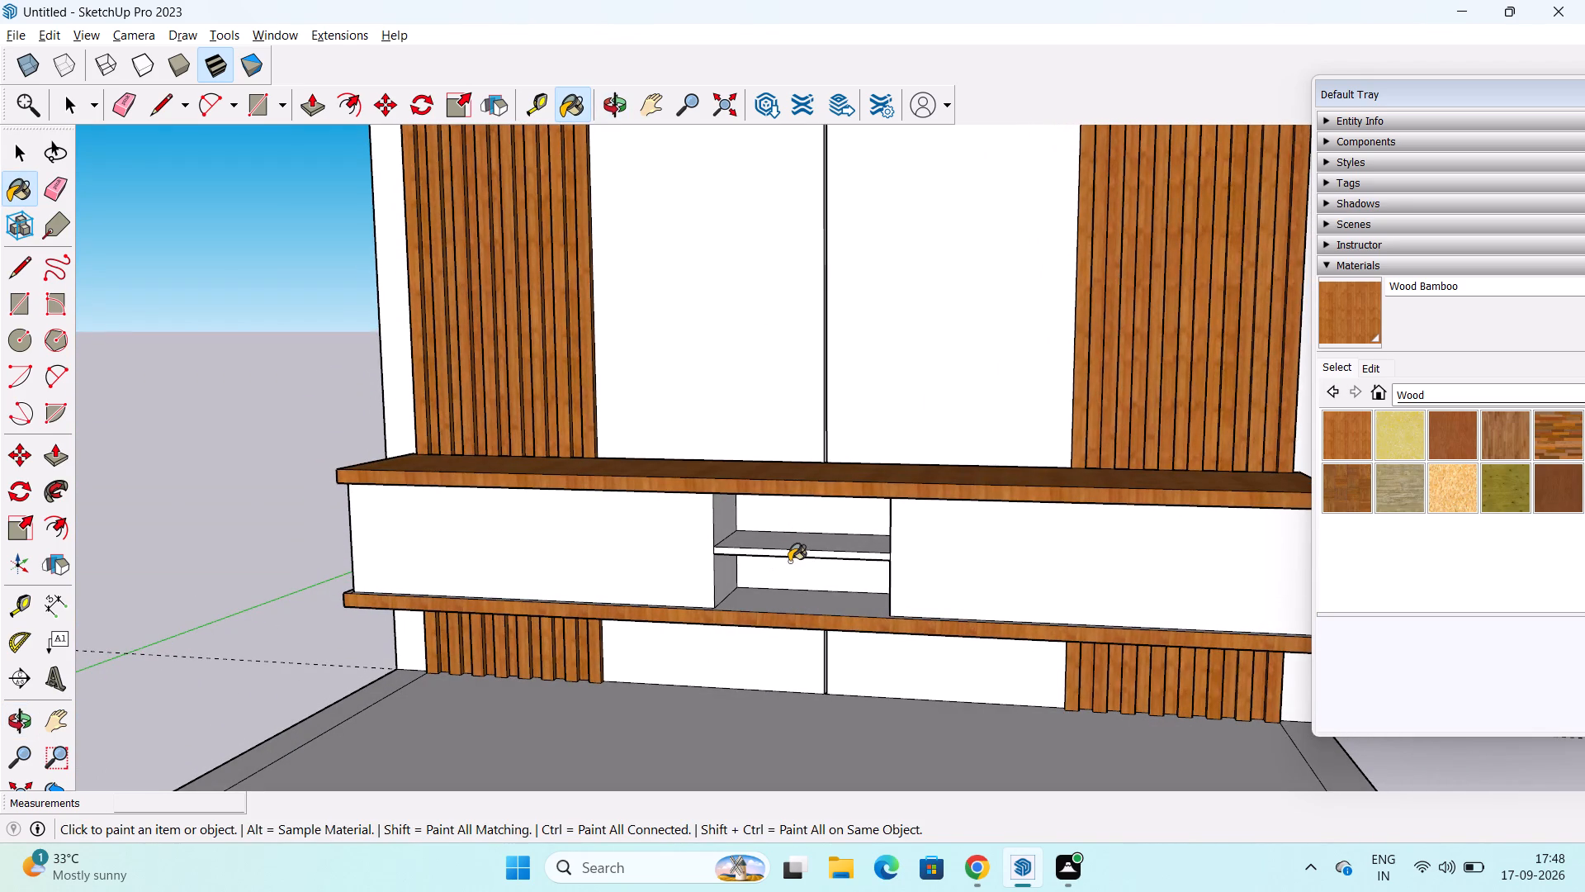
middle_drag(789, 562, 829, 489)
click(820, 531)
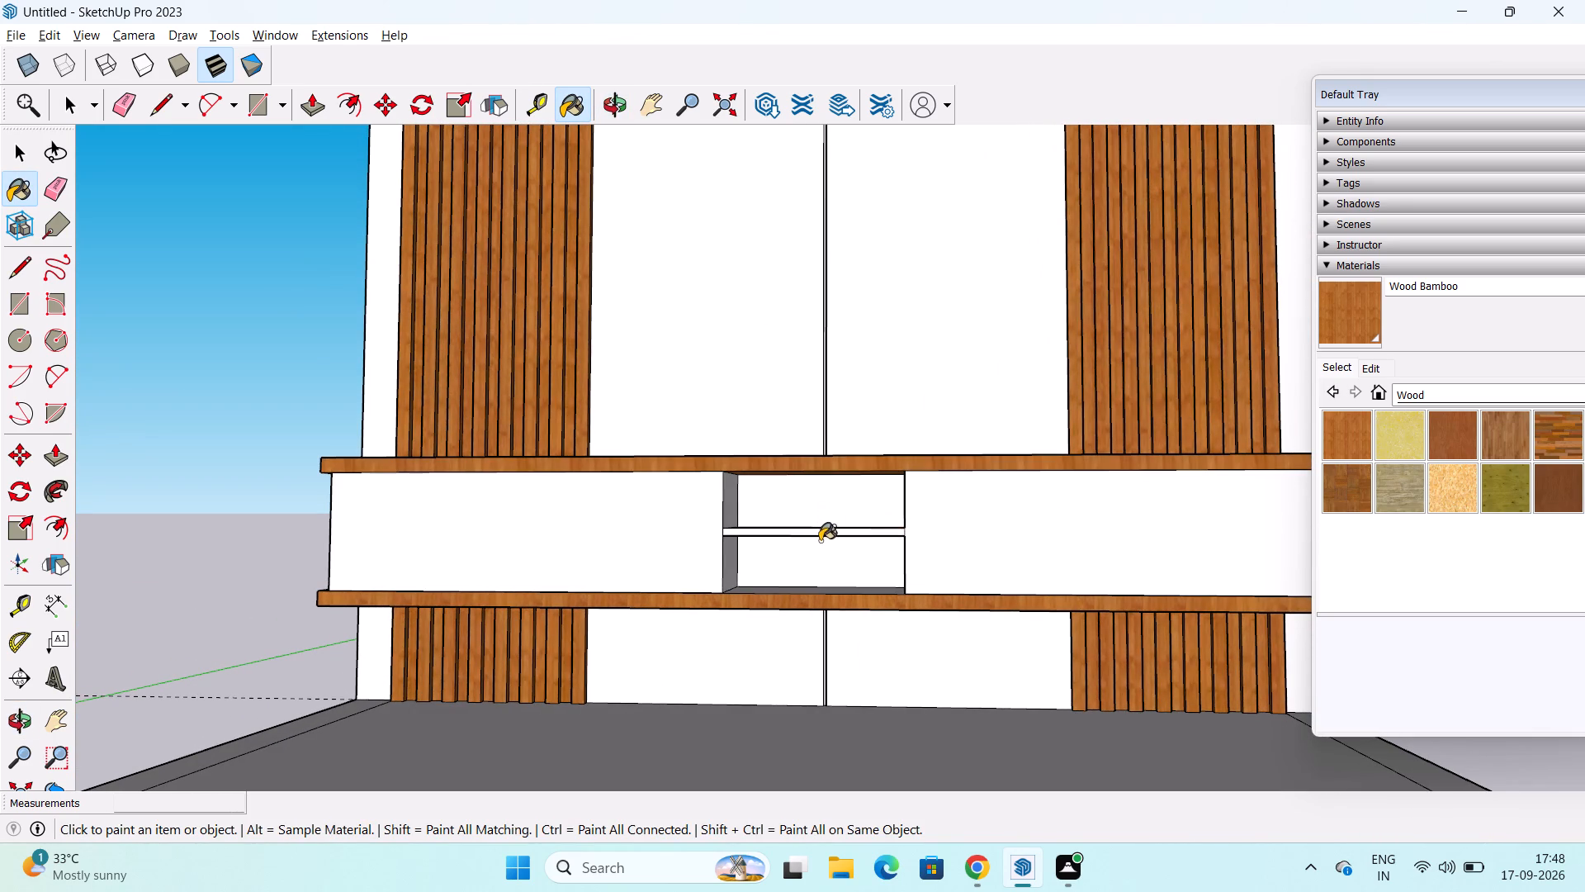
middle_drag(820, 541, 848, 470)
click(826, 519)
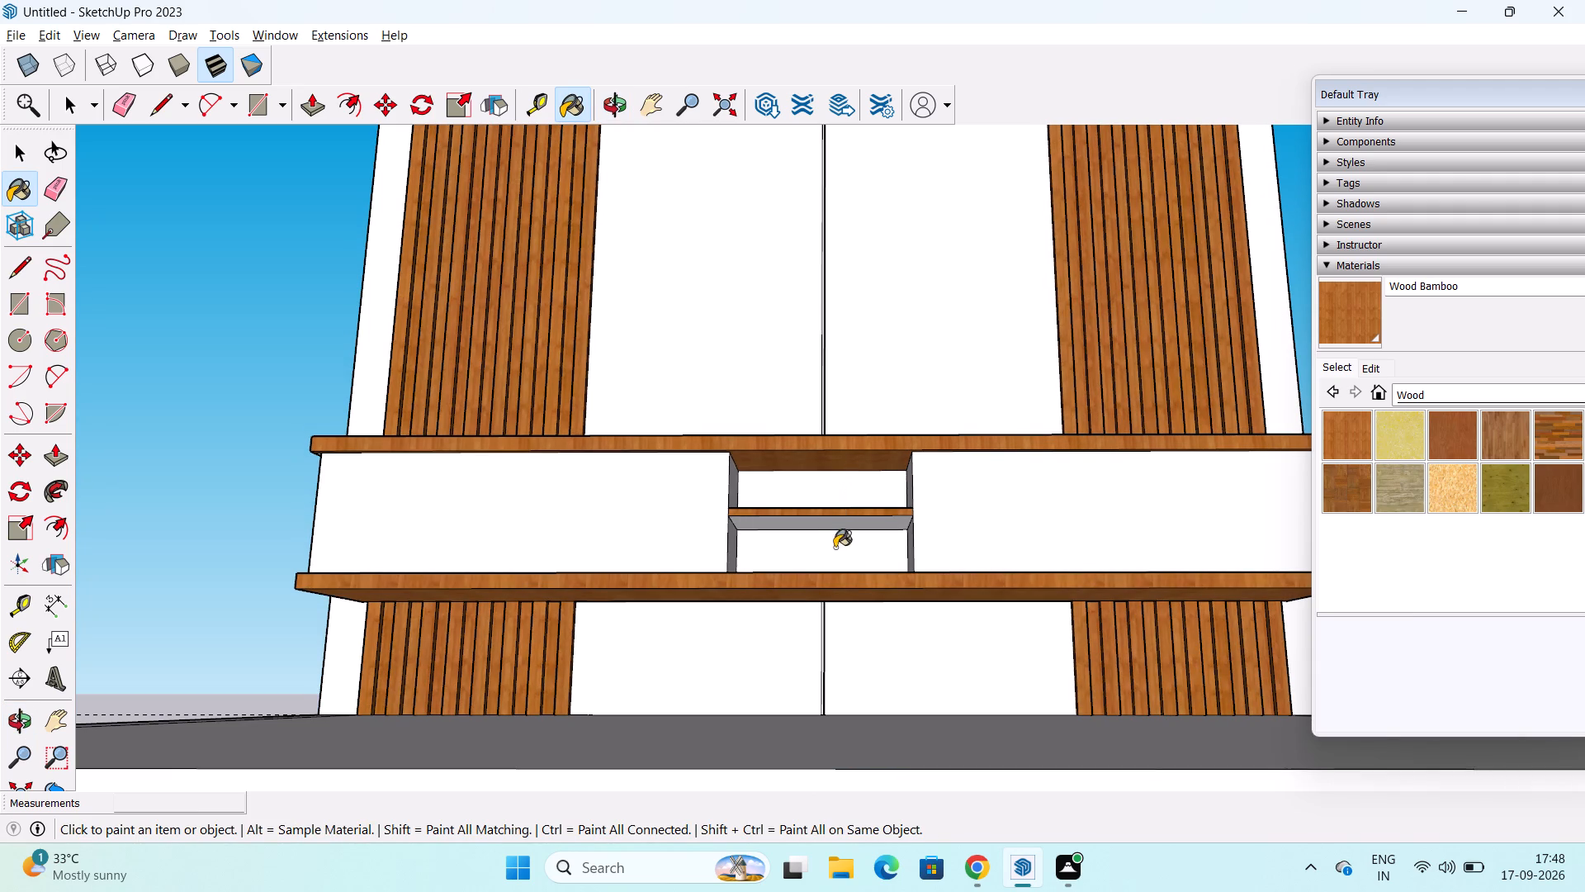
Paint the right end faces of the cabinet's bottom and top boards with Wood Bamboo, including the top board's small rear corner.
middle_drag(835, 548, 846, 541)
scroll(883, 531, down, 1)
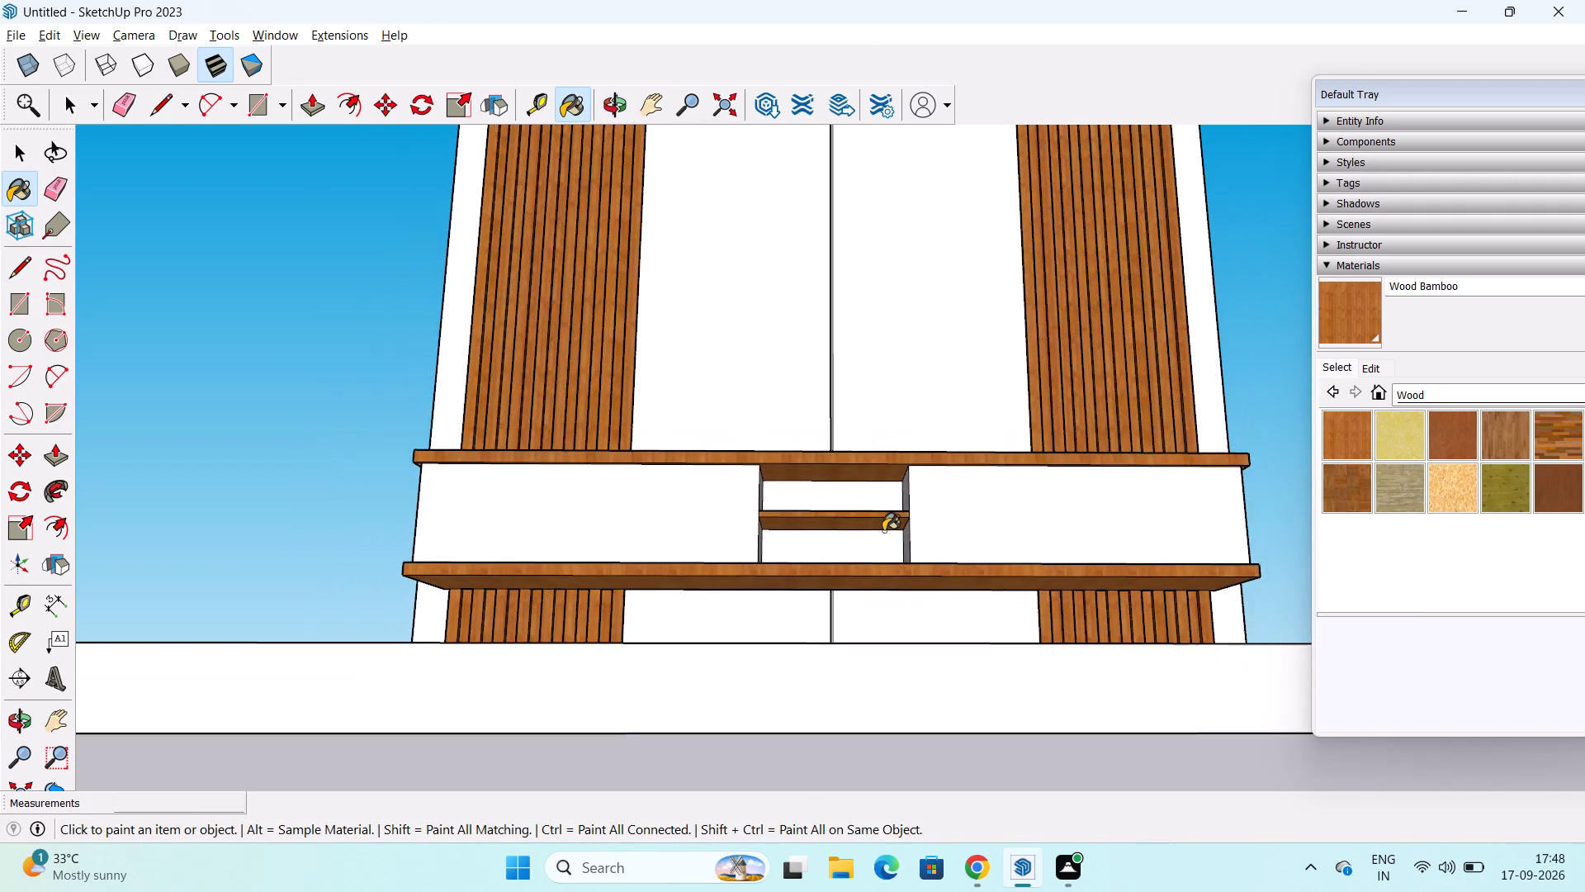
scroll(883, 531, down, 1)
middle_drag(1034, 520, 669, 485)
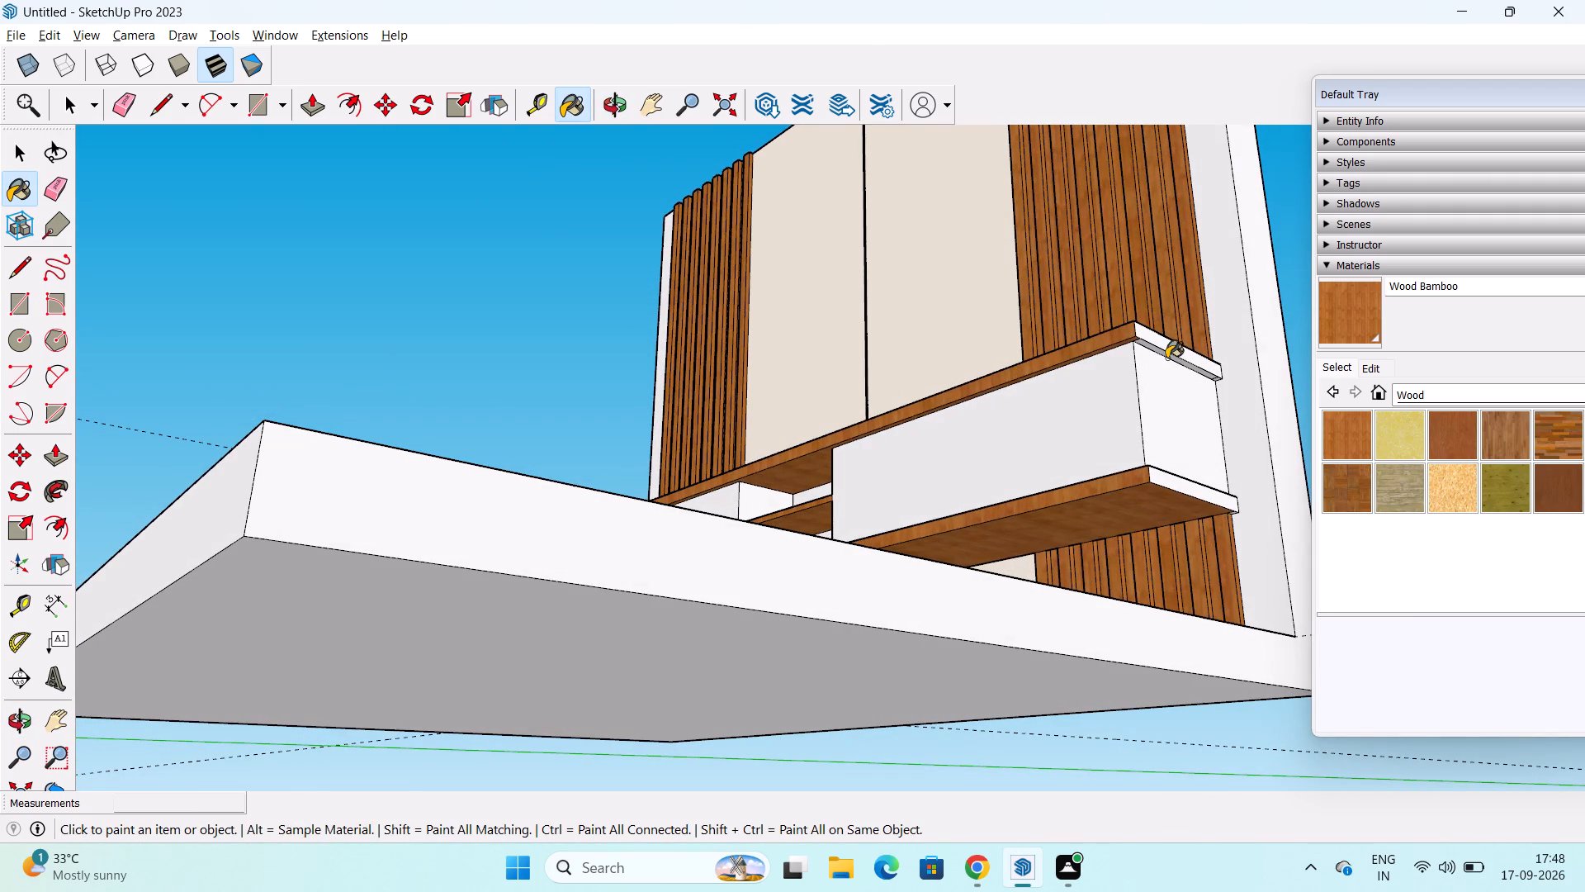
scroll(1166, 358, up, 4)
click(1202, 559)
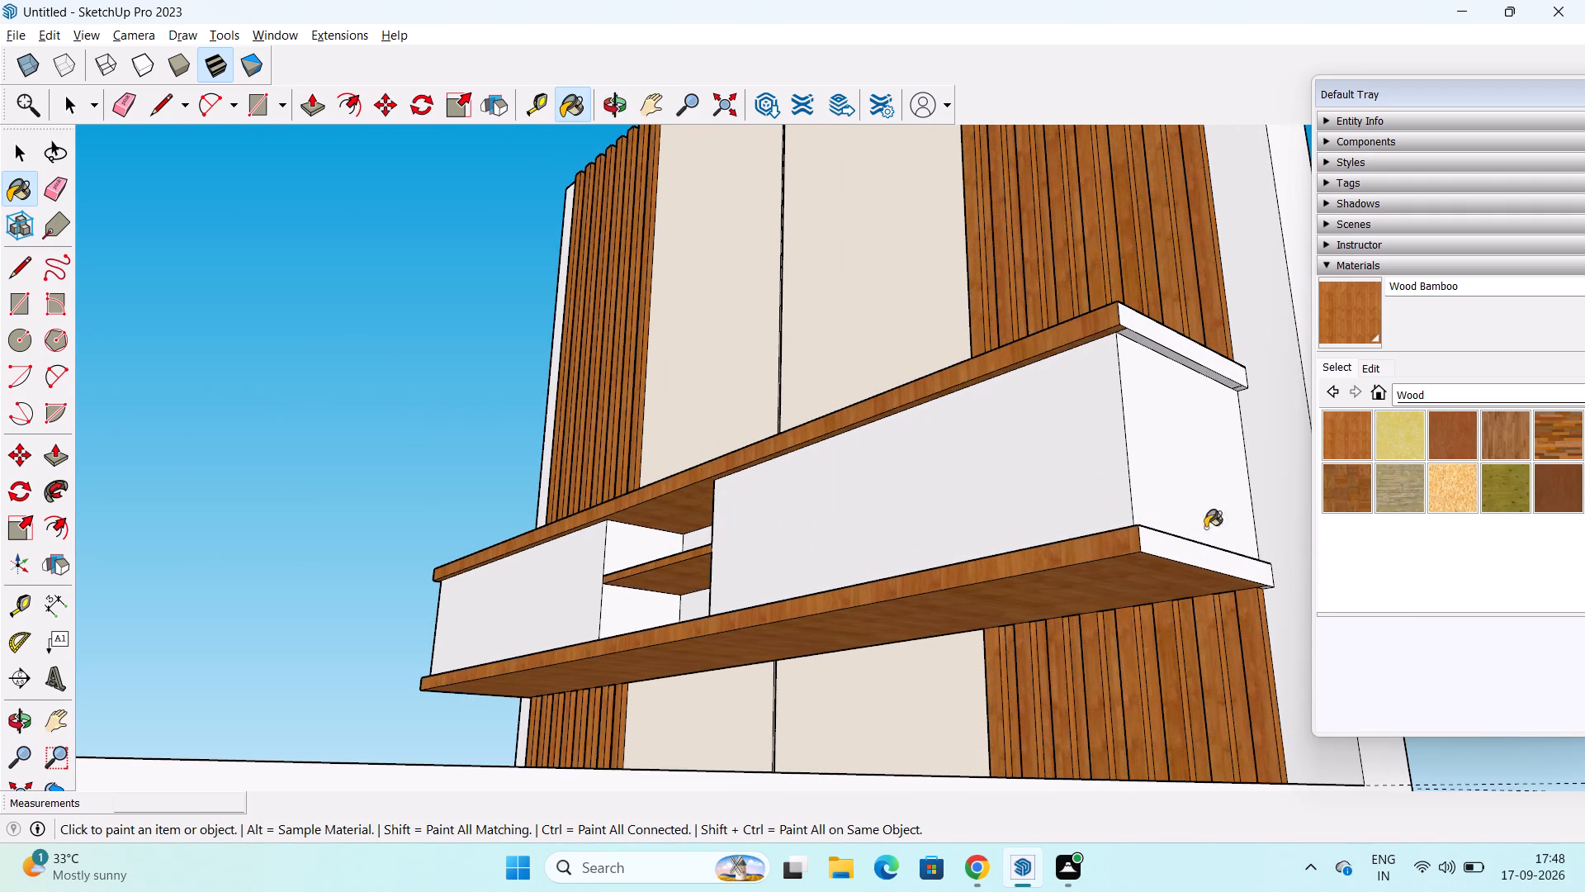
click(1198, 349)
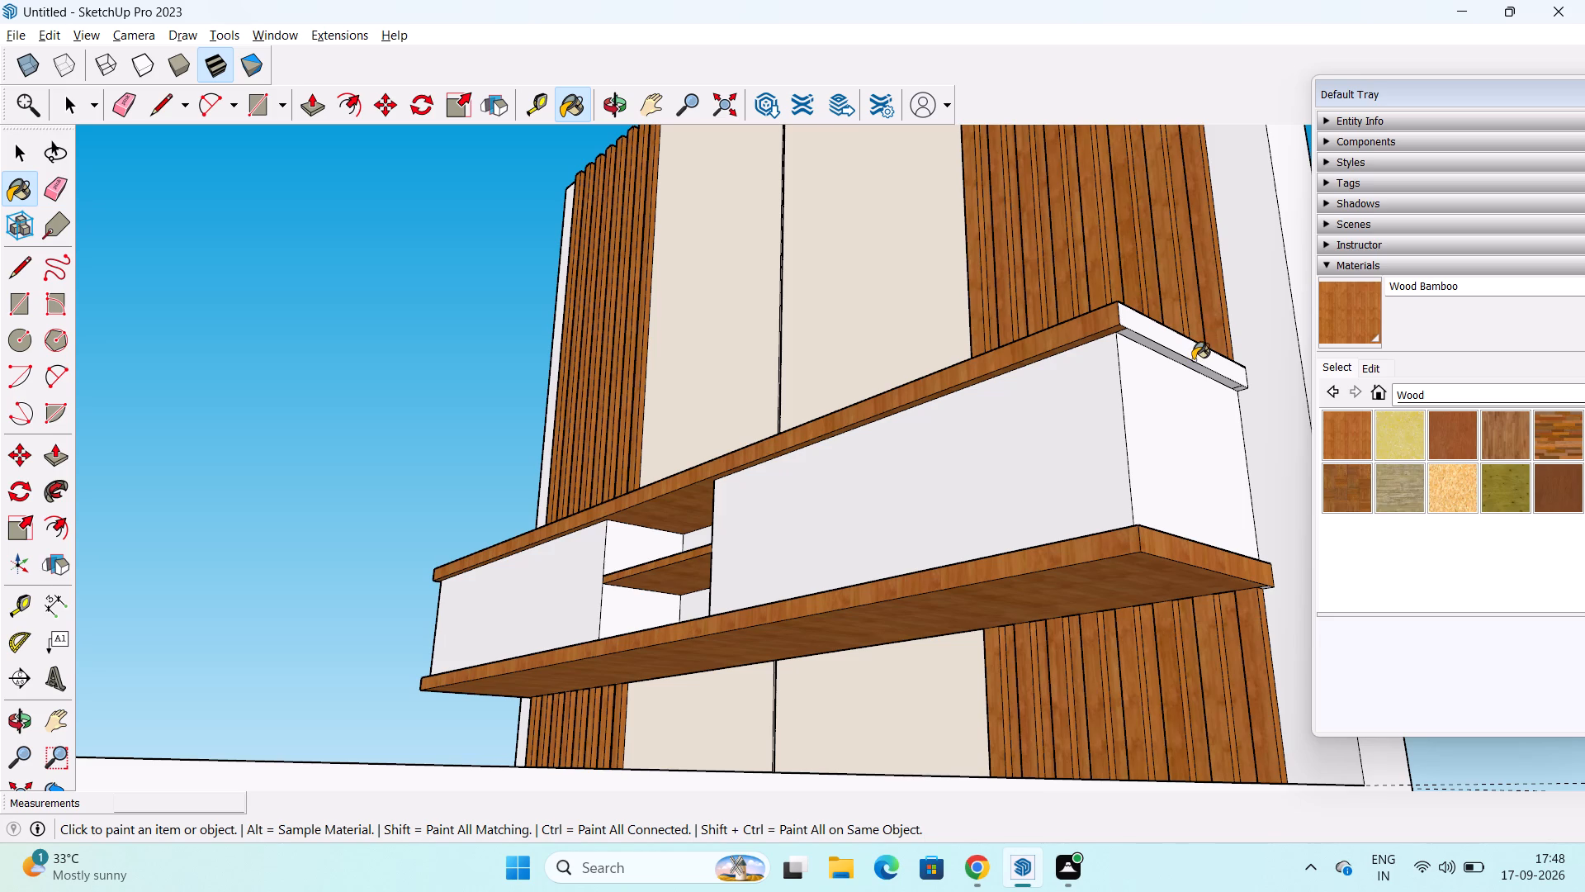
click(1187, 363)
middle_click(1081, 486)
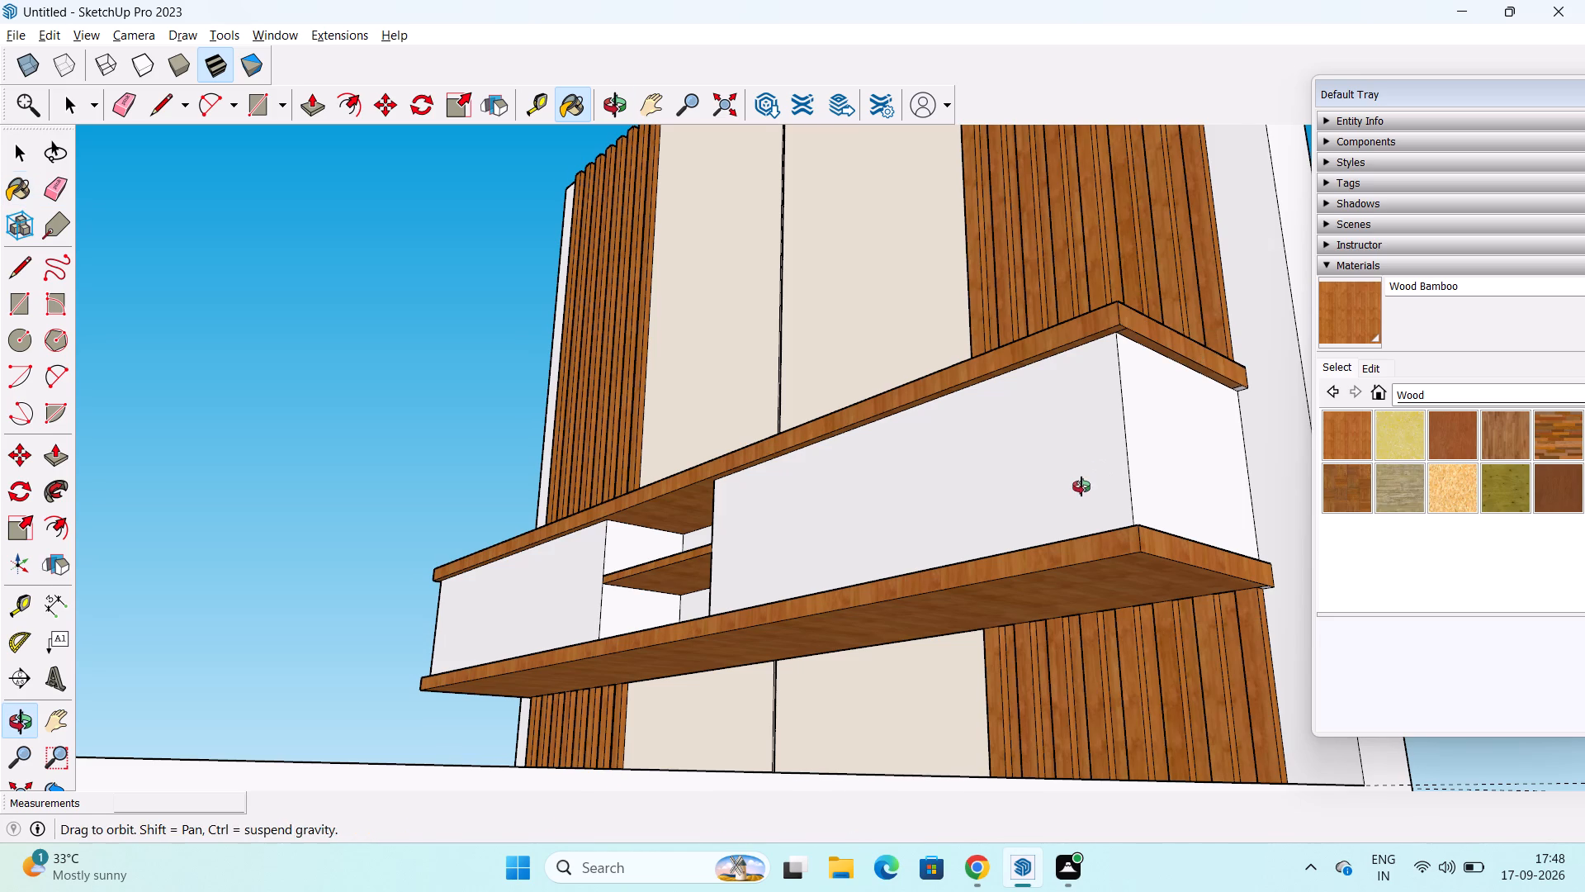
scroll(1308, 401, up, 4)
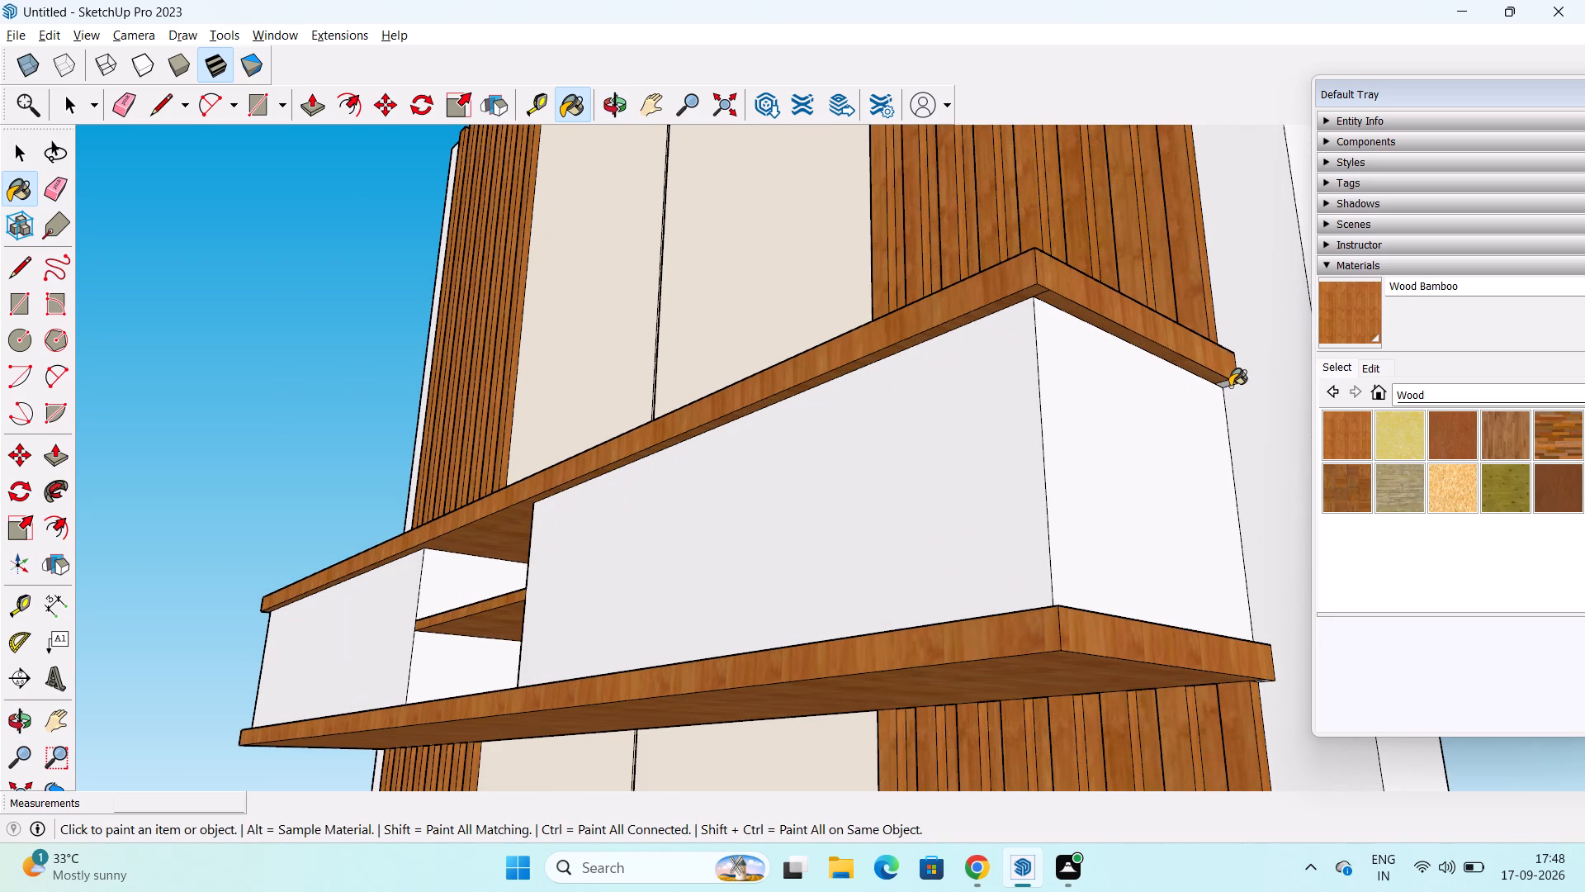
click(1231, 387)
click(1228, 383)
Paint the bottom board's exposed upper surface with Wood Bamboo at the right end, along the front and in the niche.
middle_drag(1145, 518, 1128, 693)
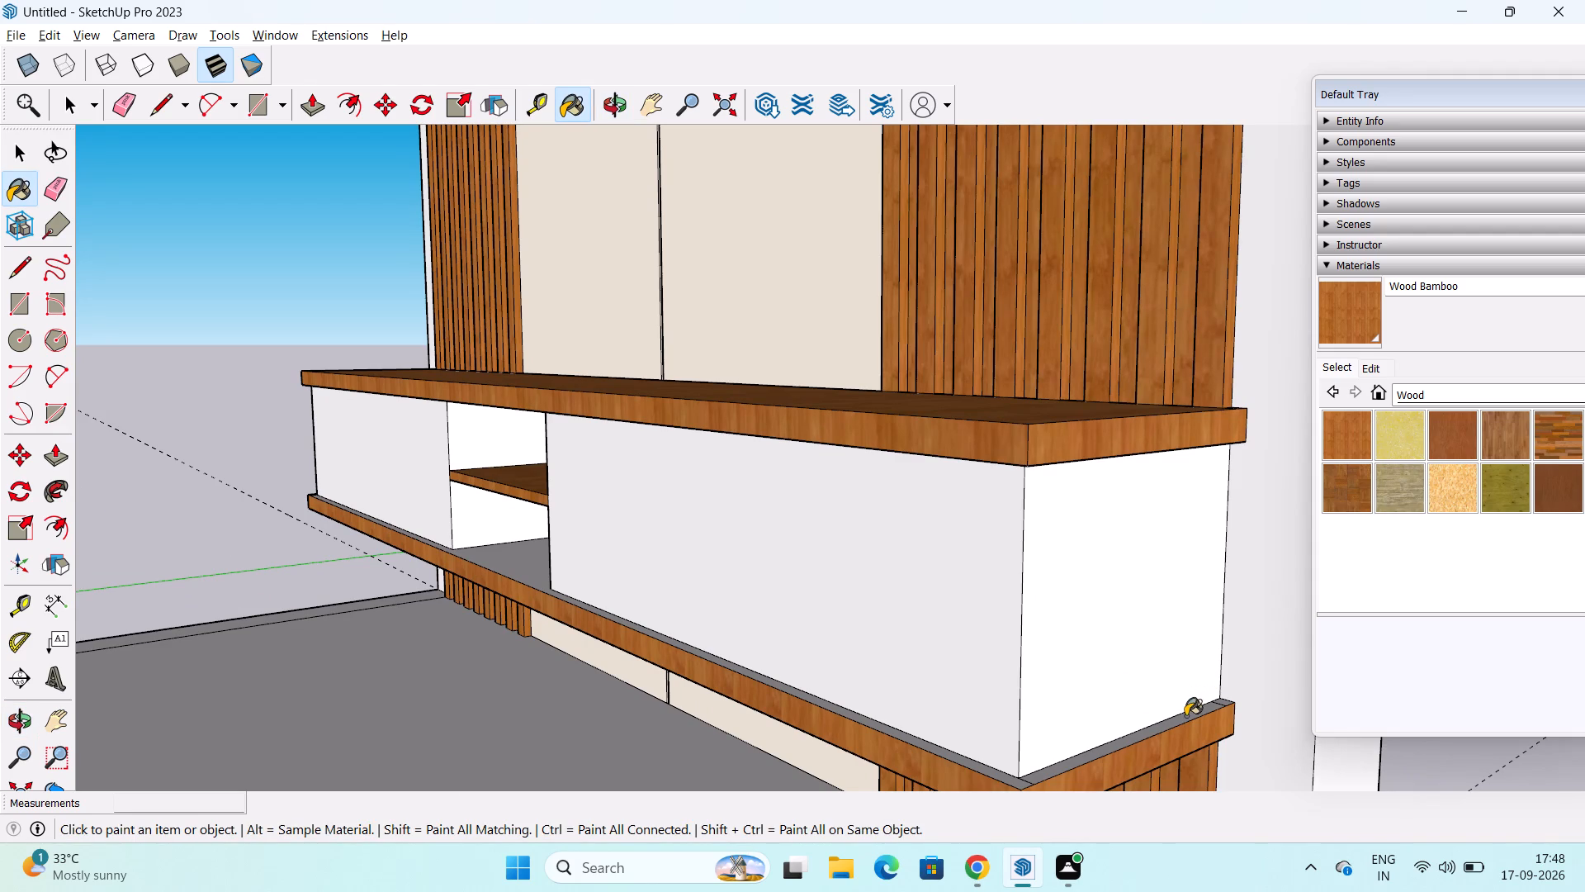
click(1185, 719)
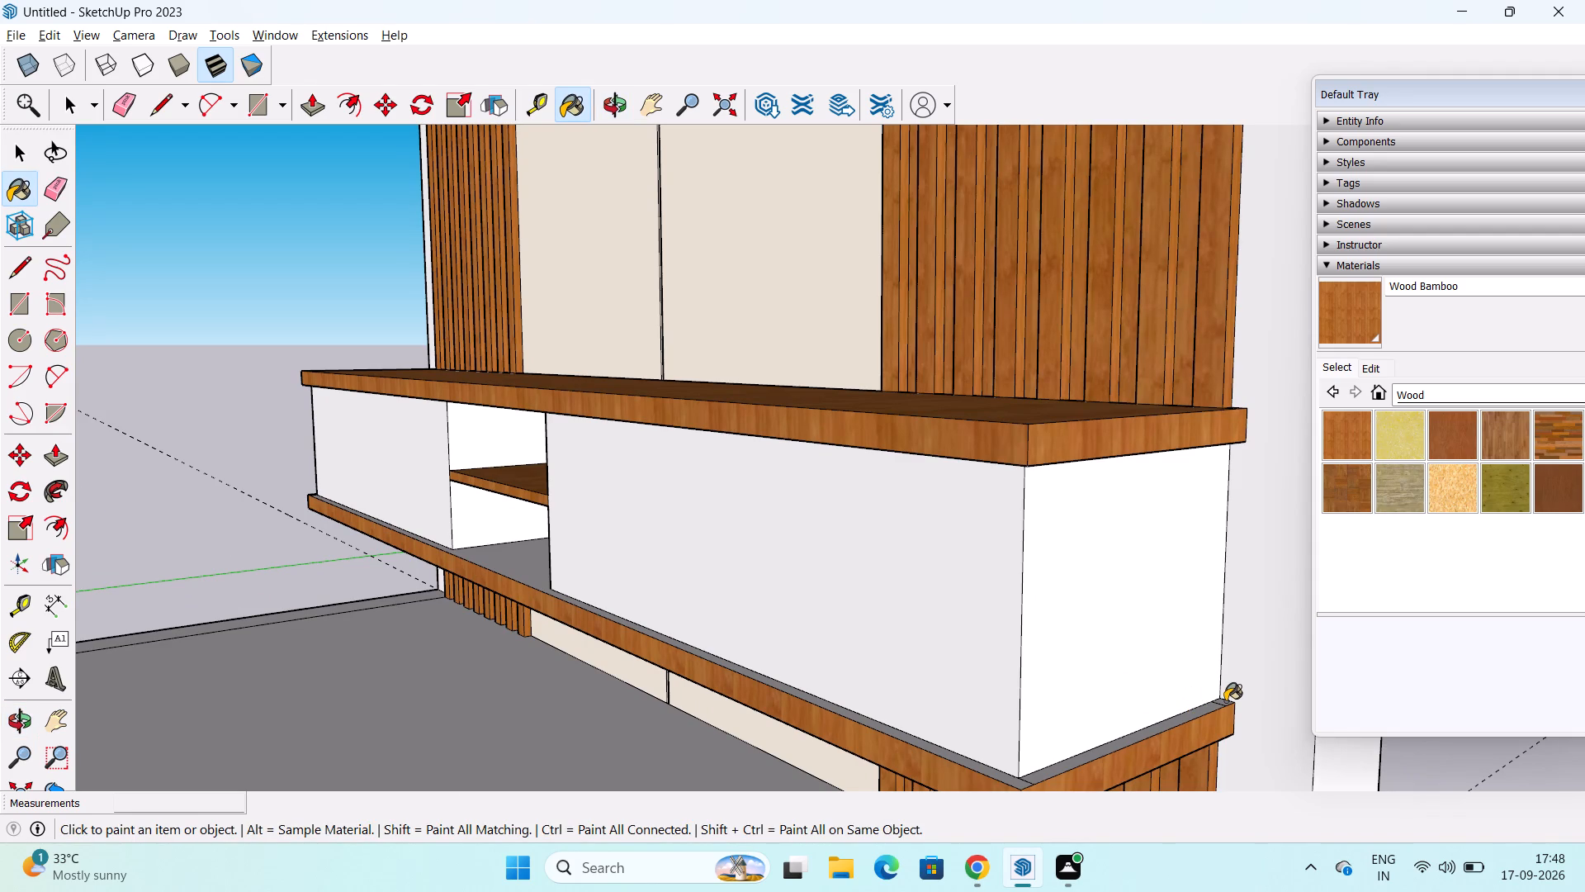
click(1225, 701)
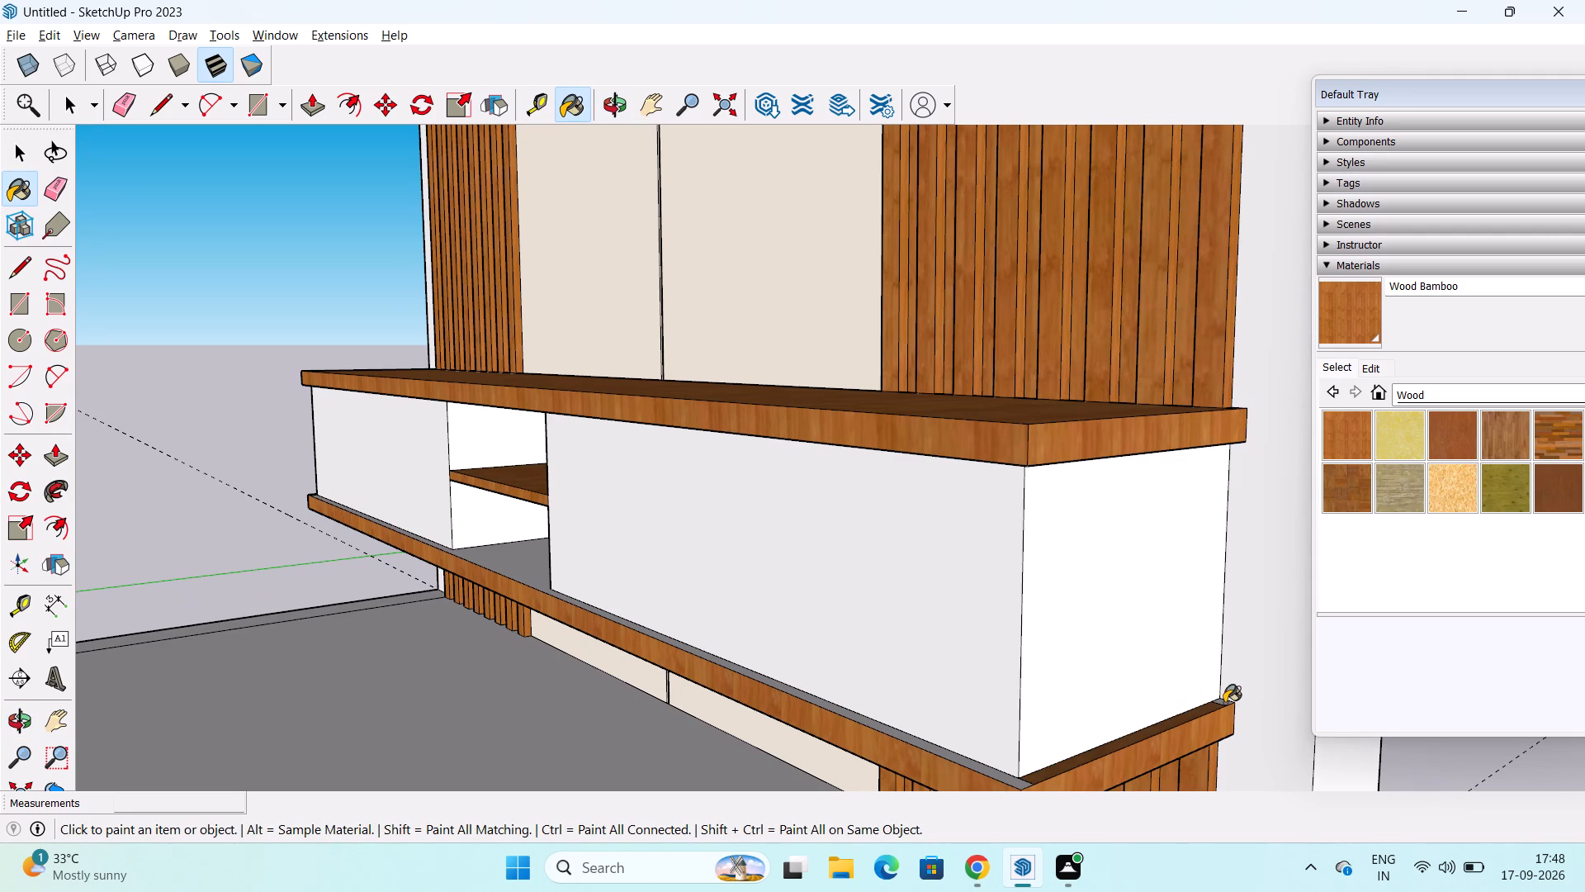
click(1224, 703)
click(935, 747)
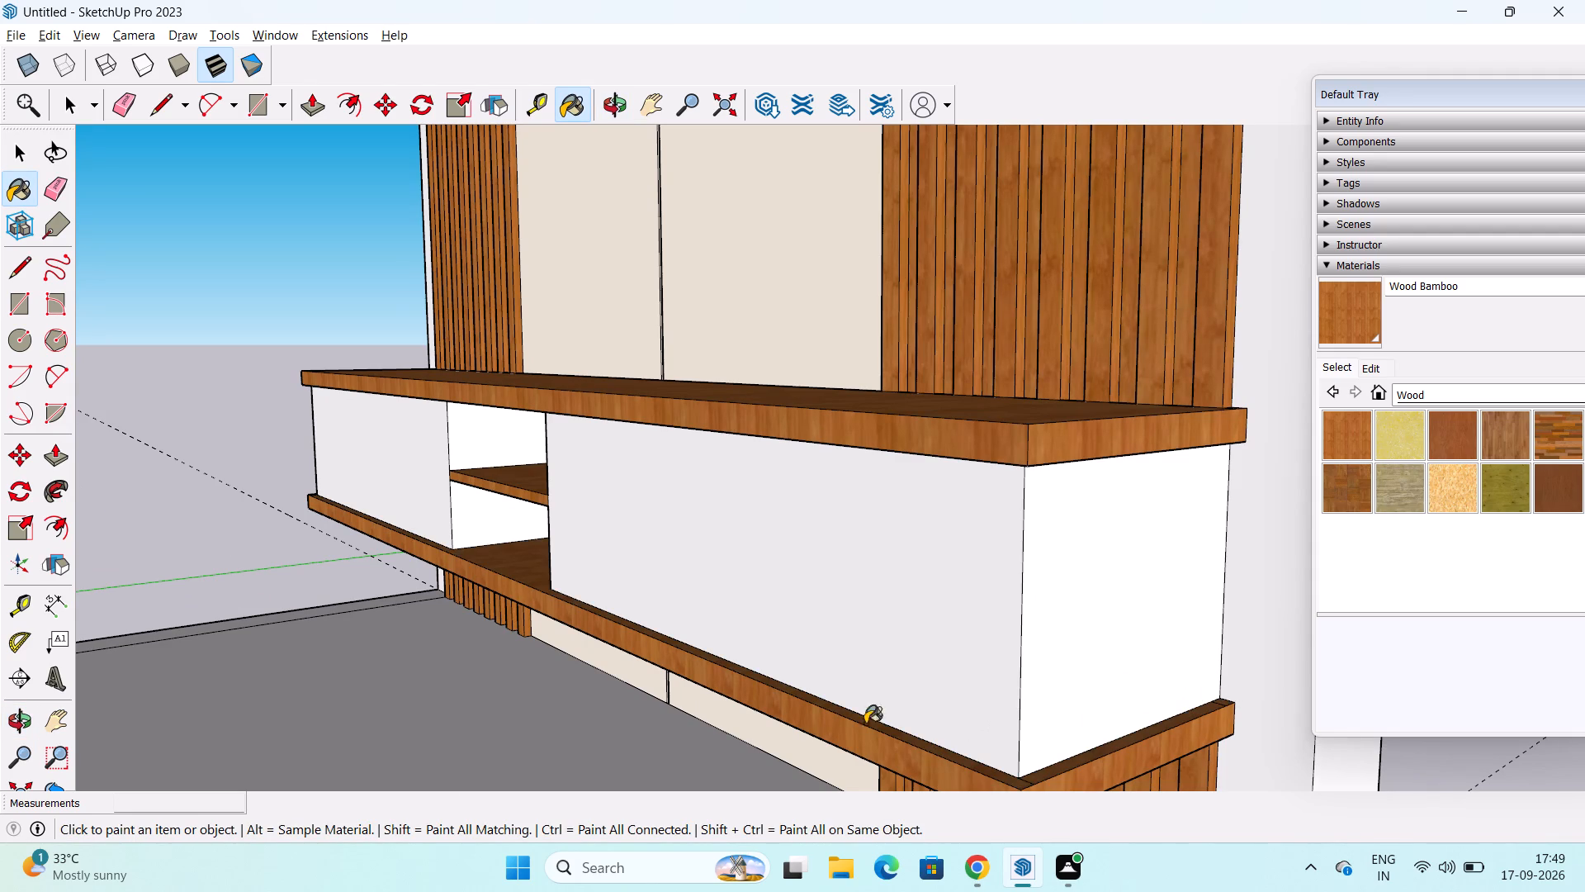
Paint the left end face and small rear corner of the cabinet's top board with Wood Bamboo.
scroll(430, 542, down, 2)
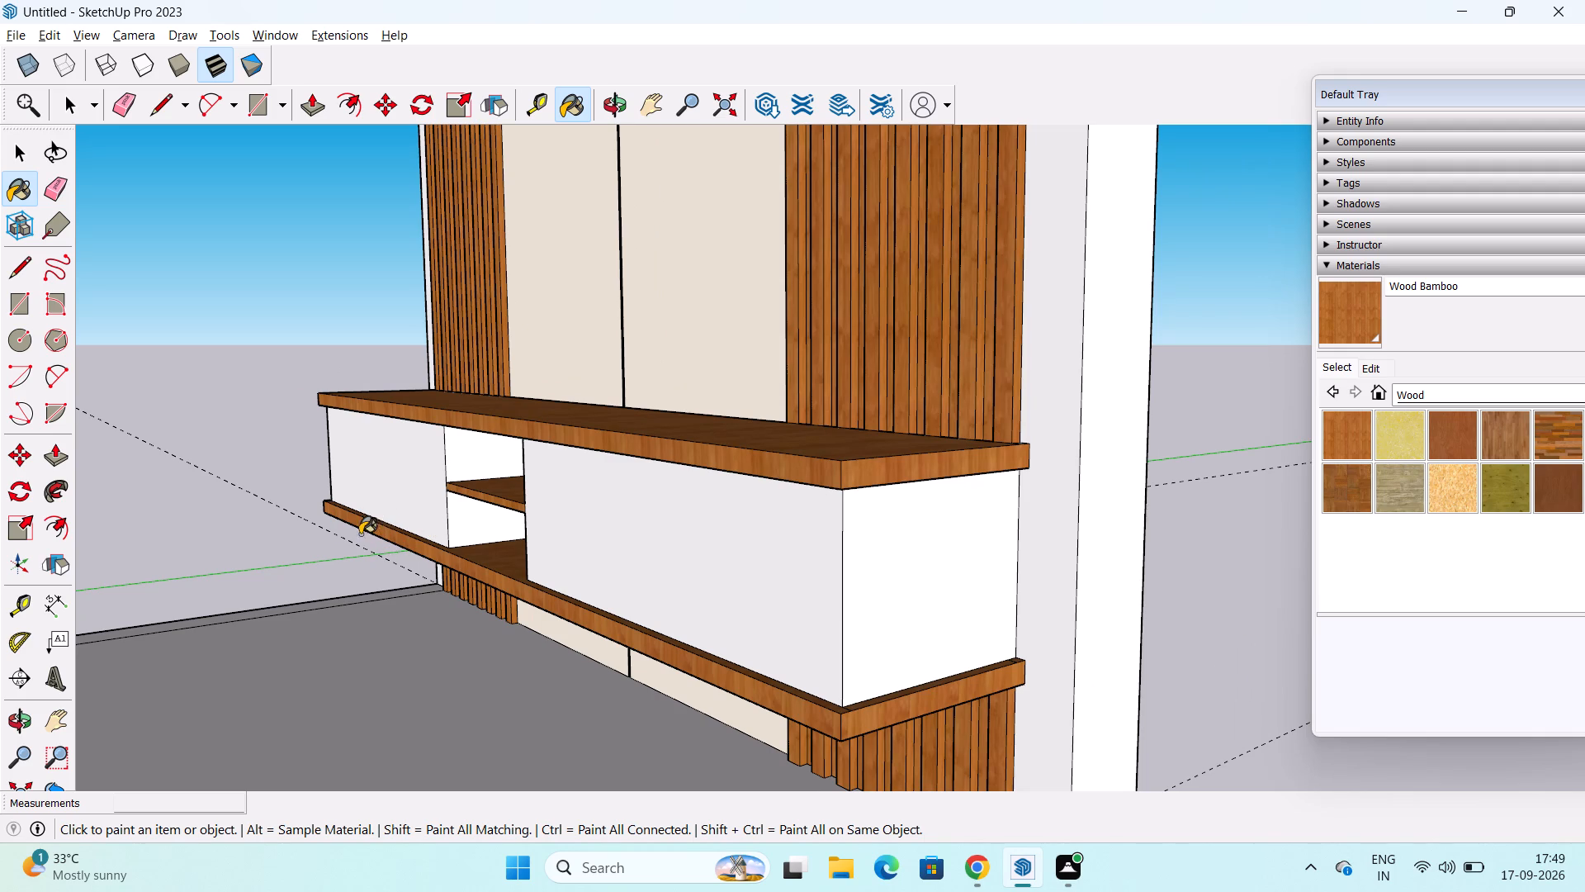
shift+middle_drag(319, 541, 503, 572)
middle_drag(504, 565, 726, 648)
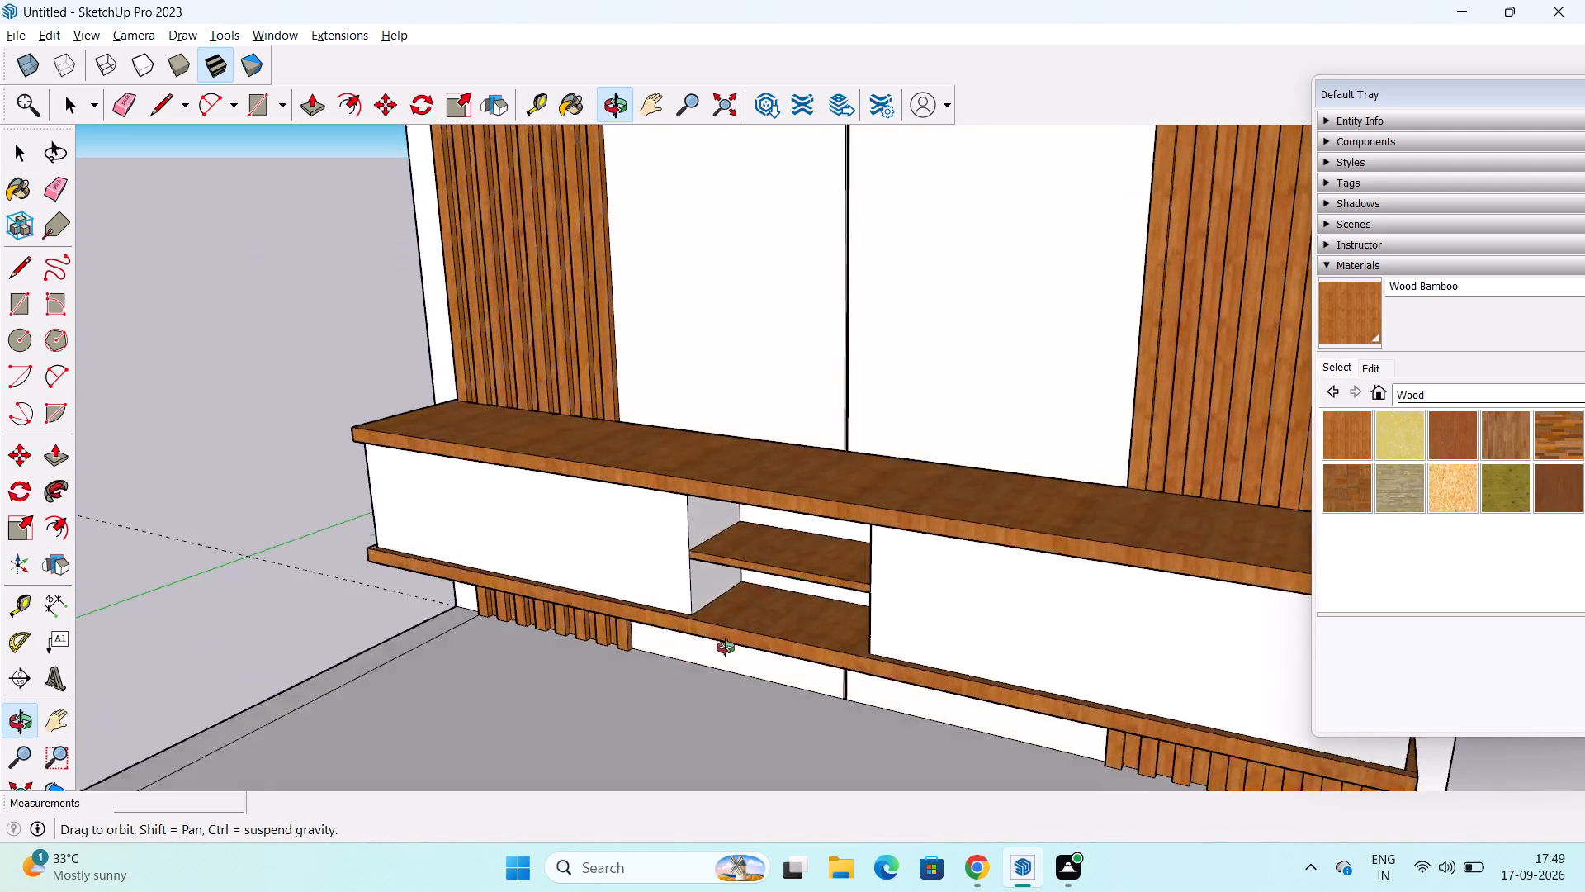
middle_drag(726, 648, 1041, 706)
middle_drag(542, 641, 701, 624)
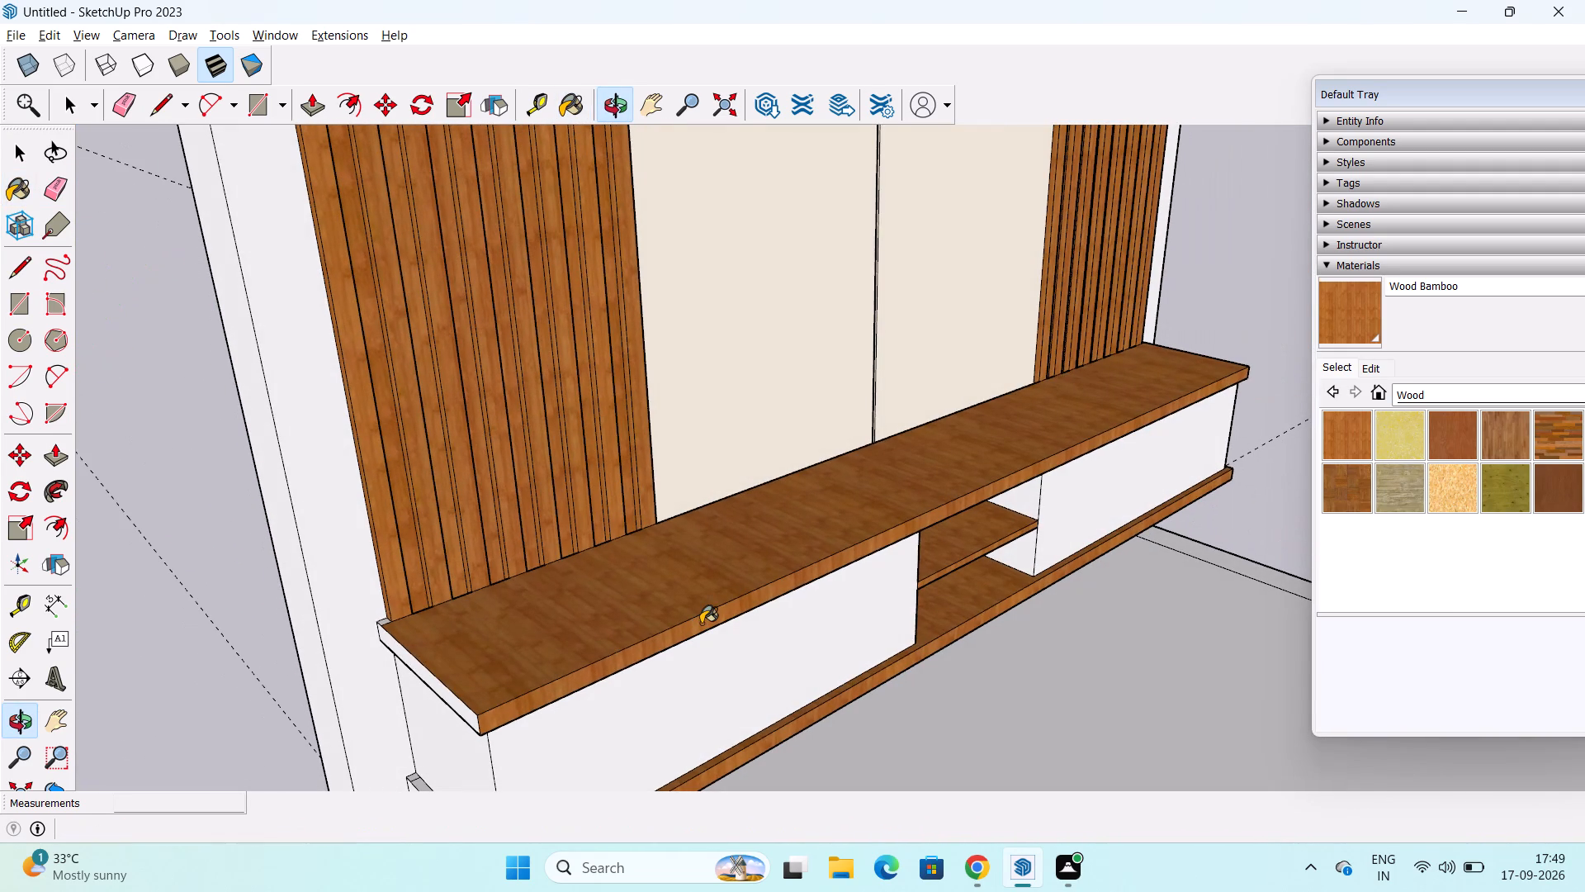
click(428, 682)
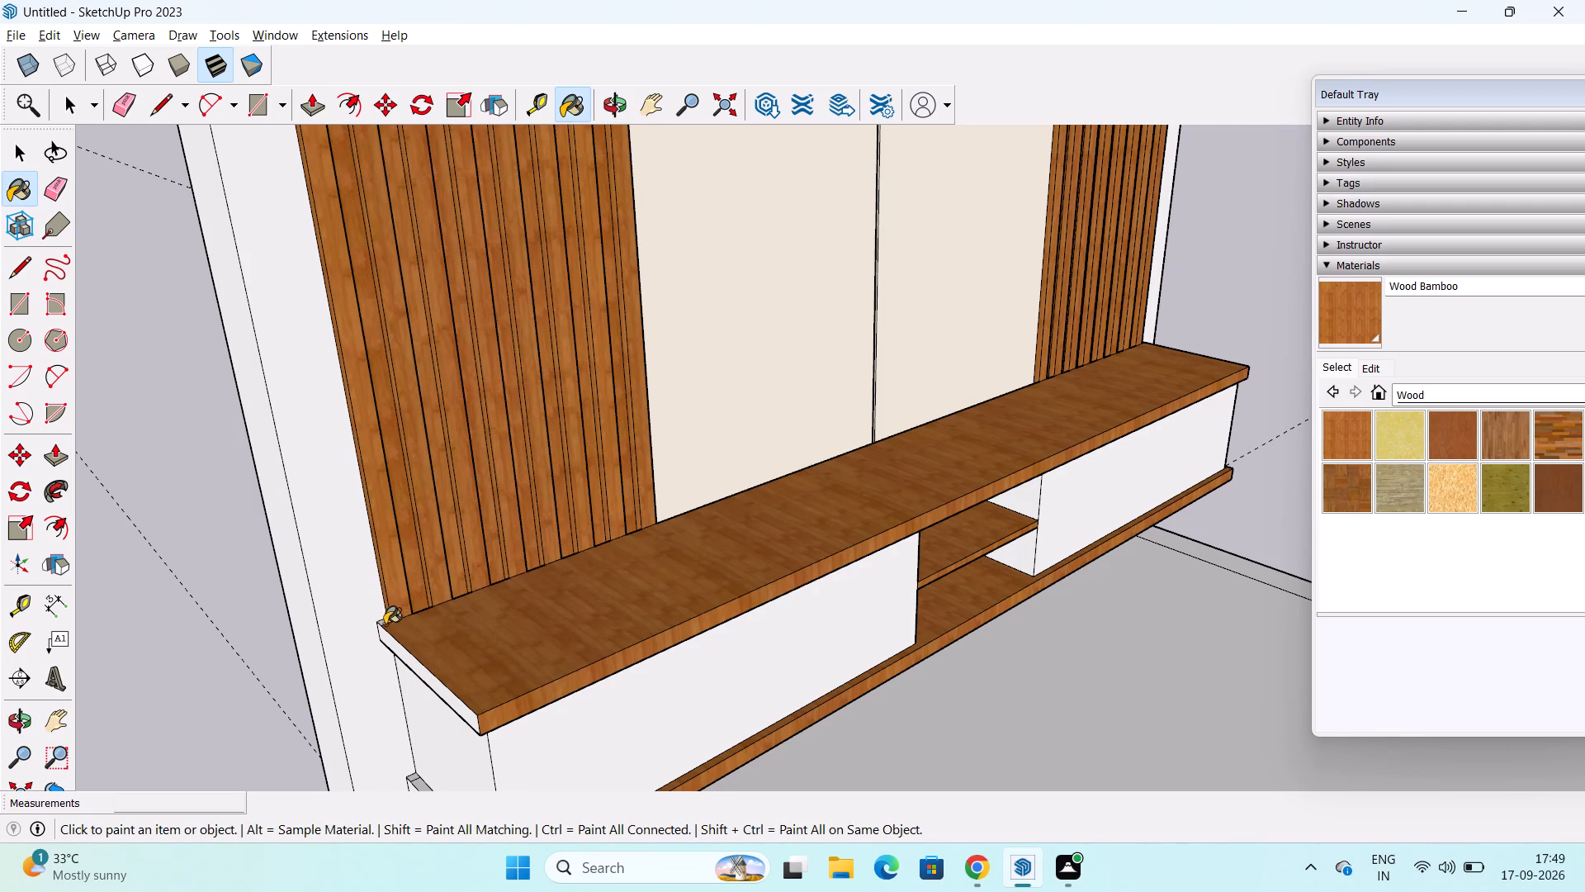
click(384, 624)
click(385, 620)
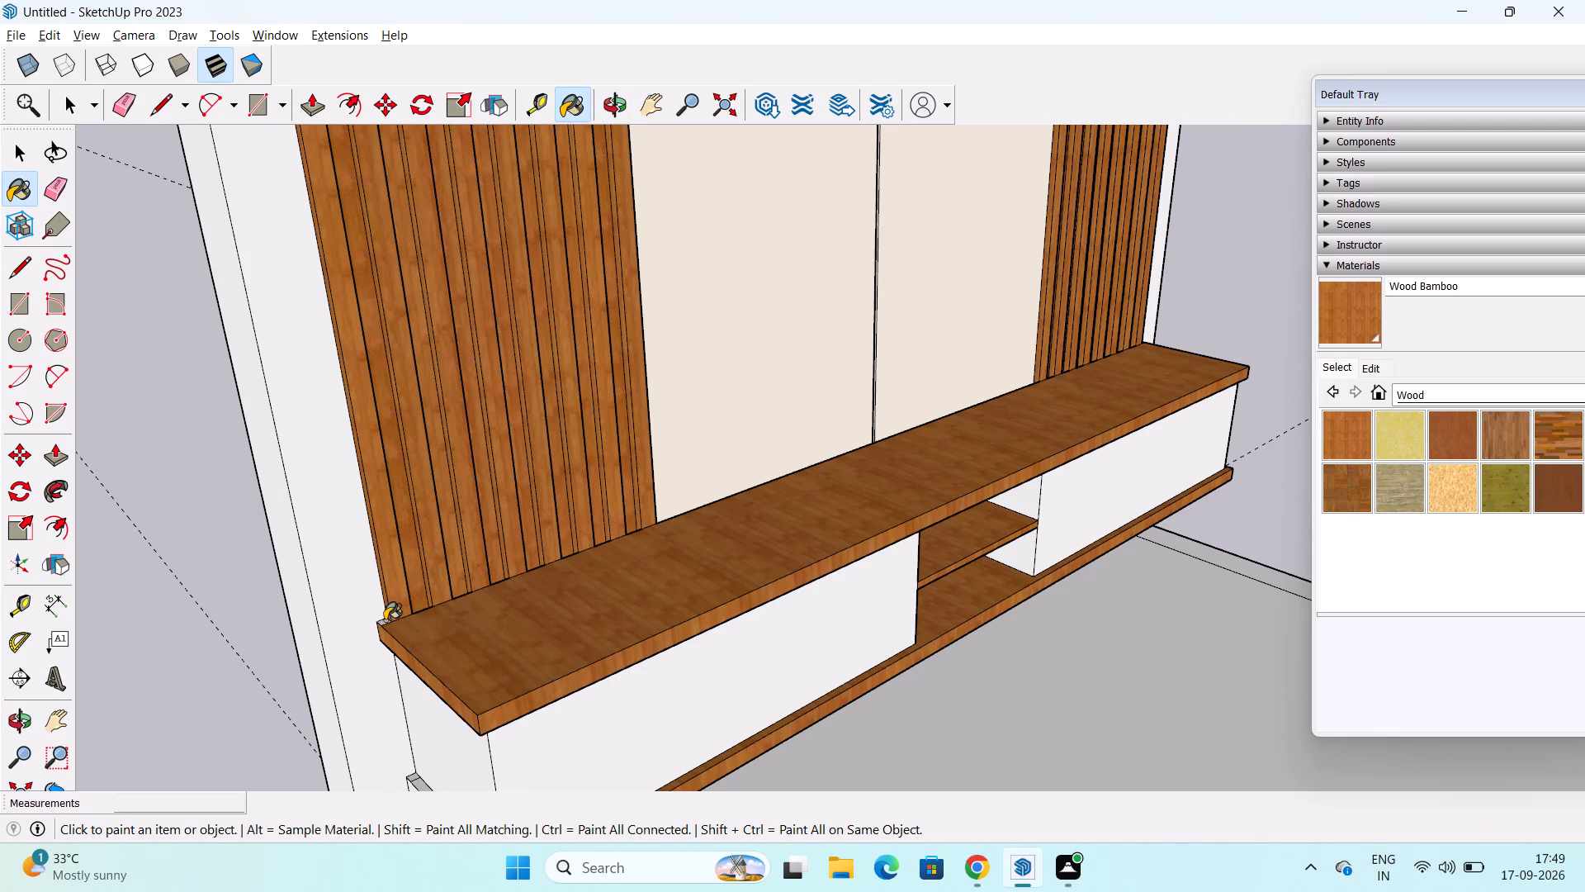
click(385, 622)
Paint the exposed upper strip and end face at the left end of the cabinet's bottom board with Wood Bamboo.
shift+middle_drag(400, 689, 464, 539)
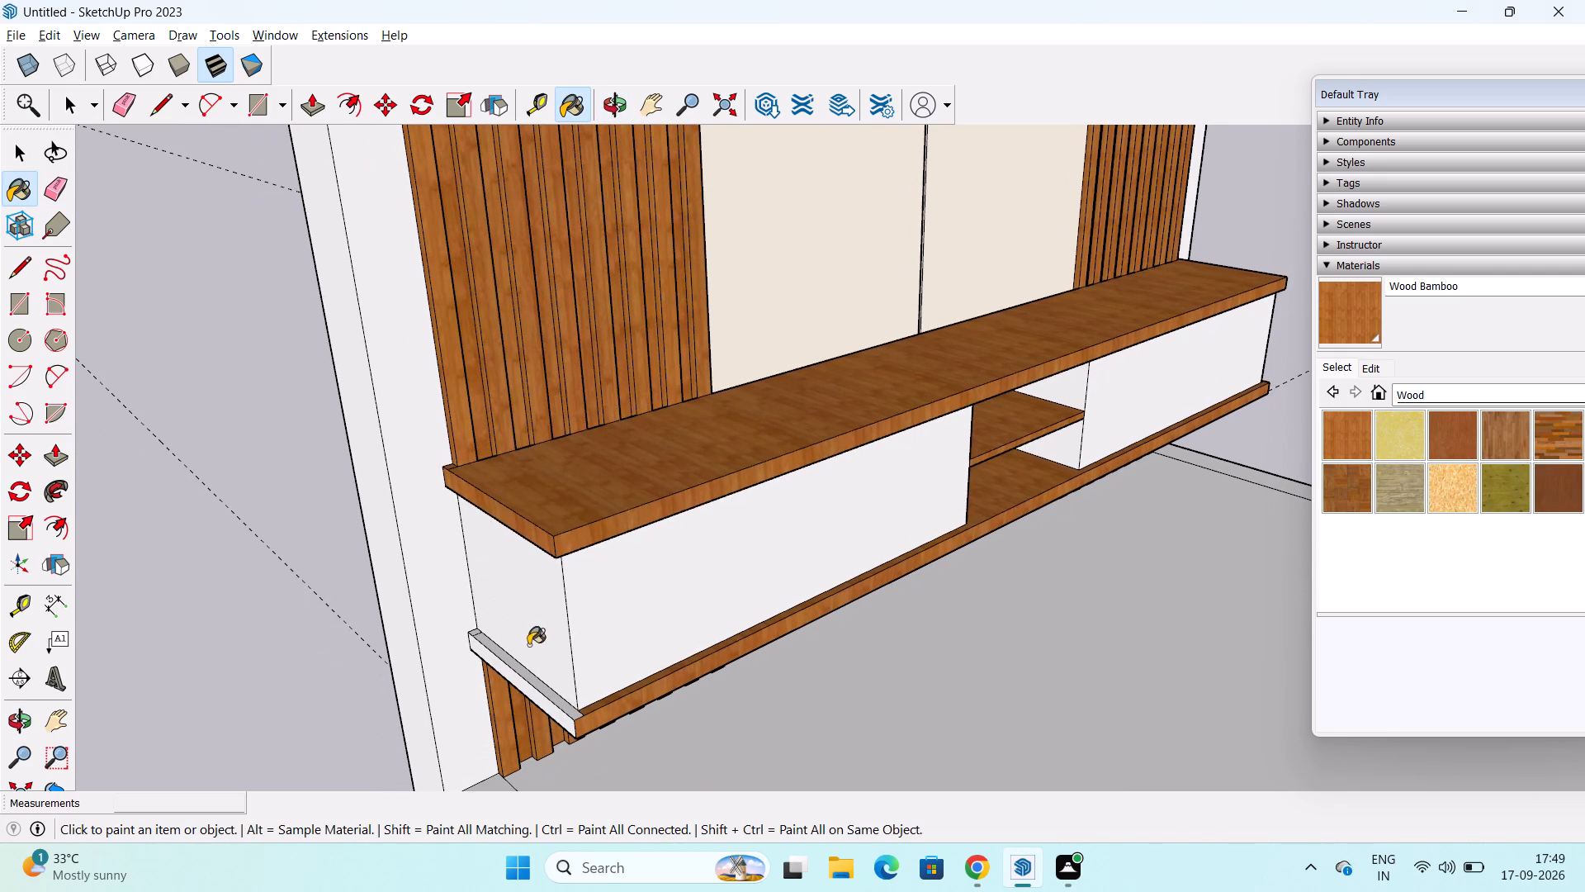
click(527, 674)
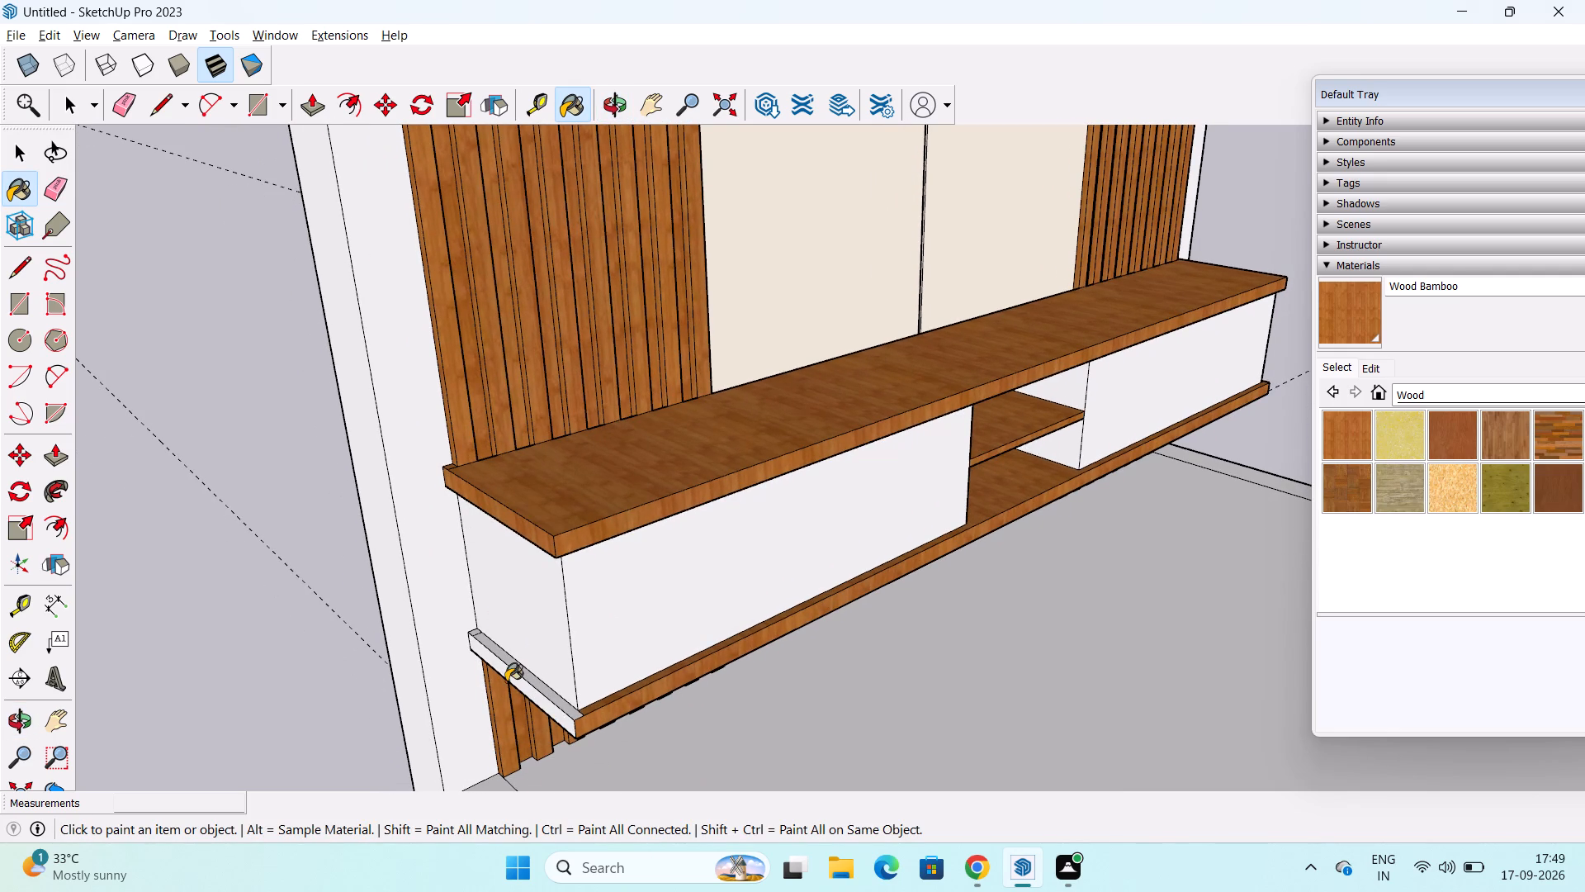
click(508, 680)
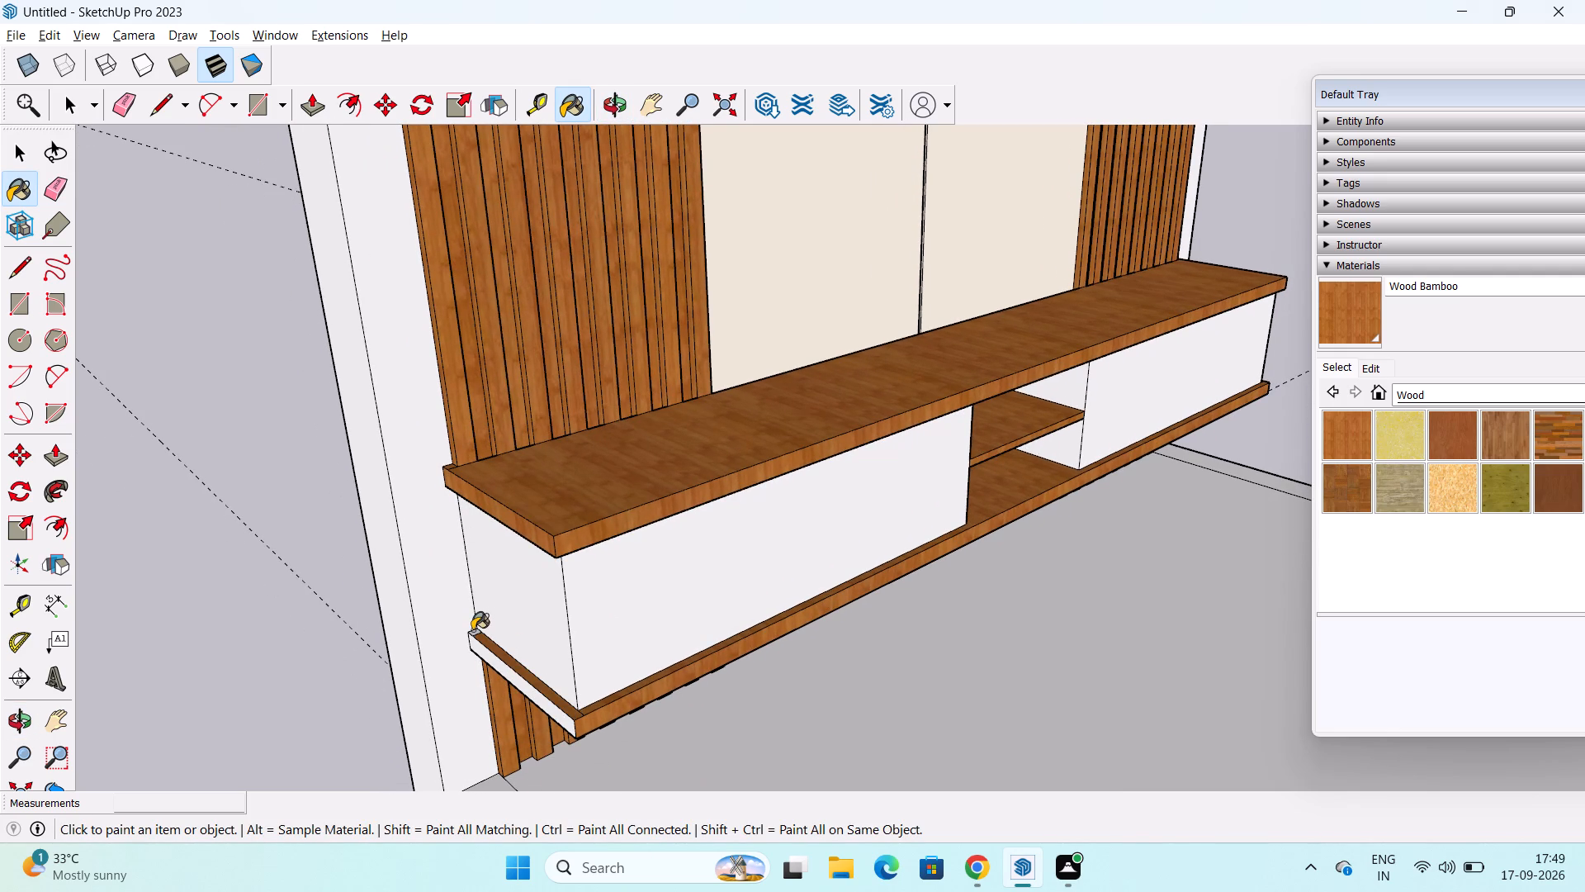
click(472, 630)
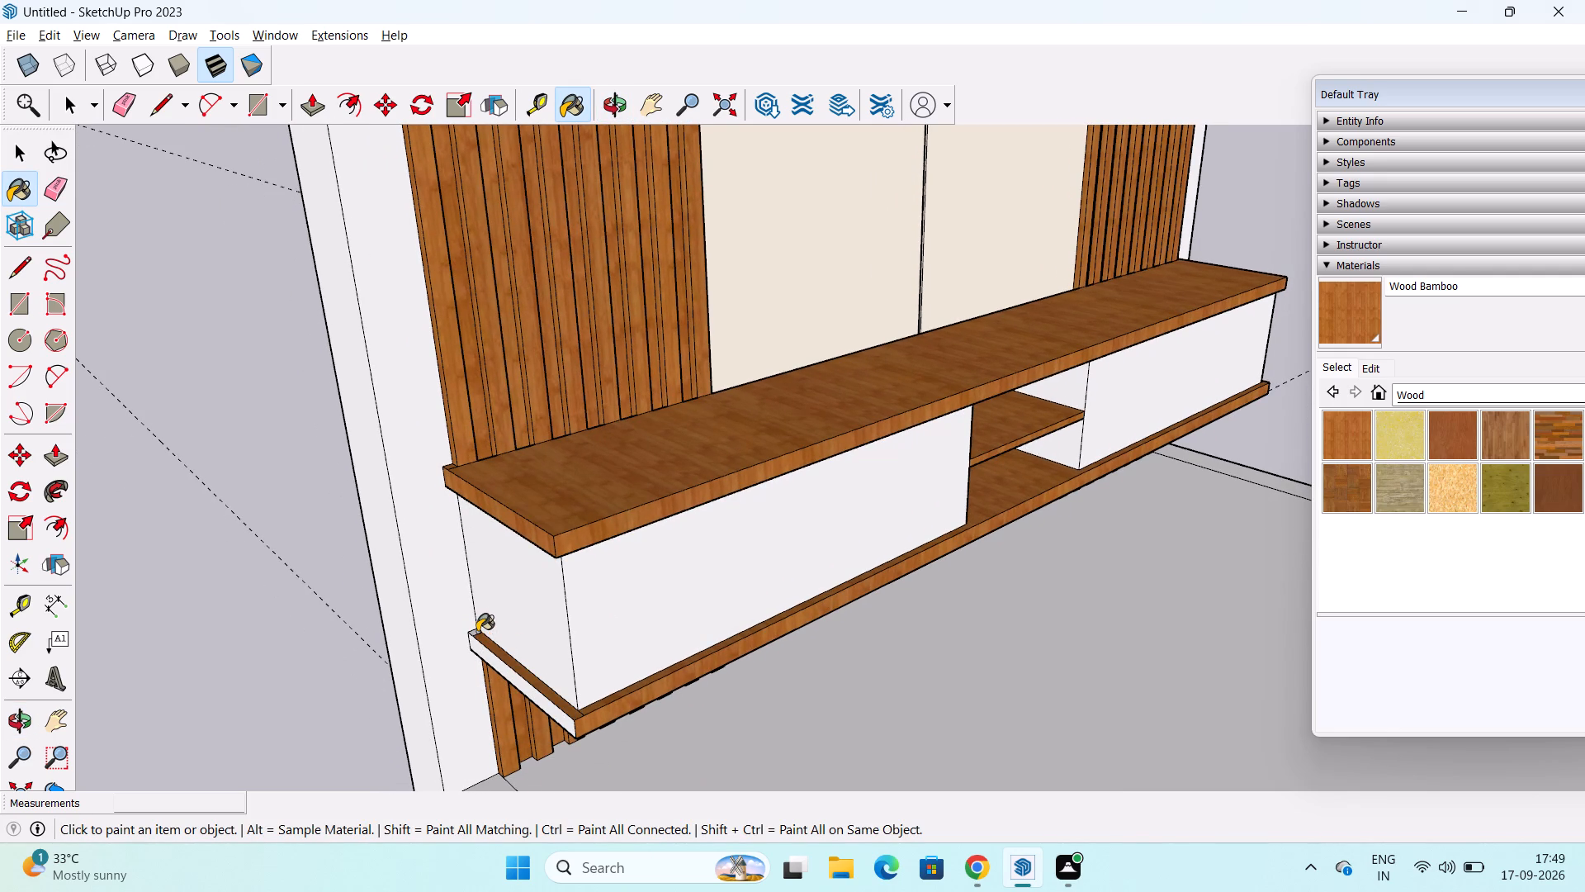
click(477, 632)
click(485, 654)
Examine the painted boards, niche and slats of the whole TV unit from the front and from above.
middle_drag(556, 731, 319, 618)
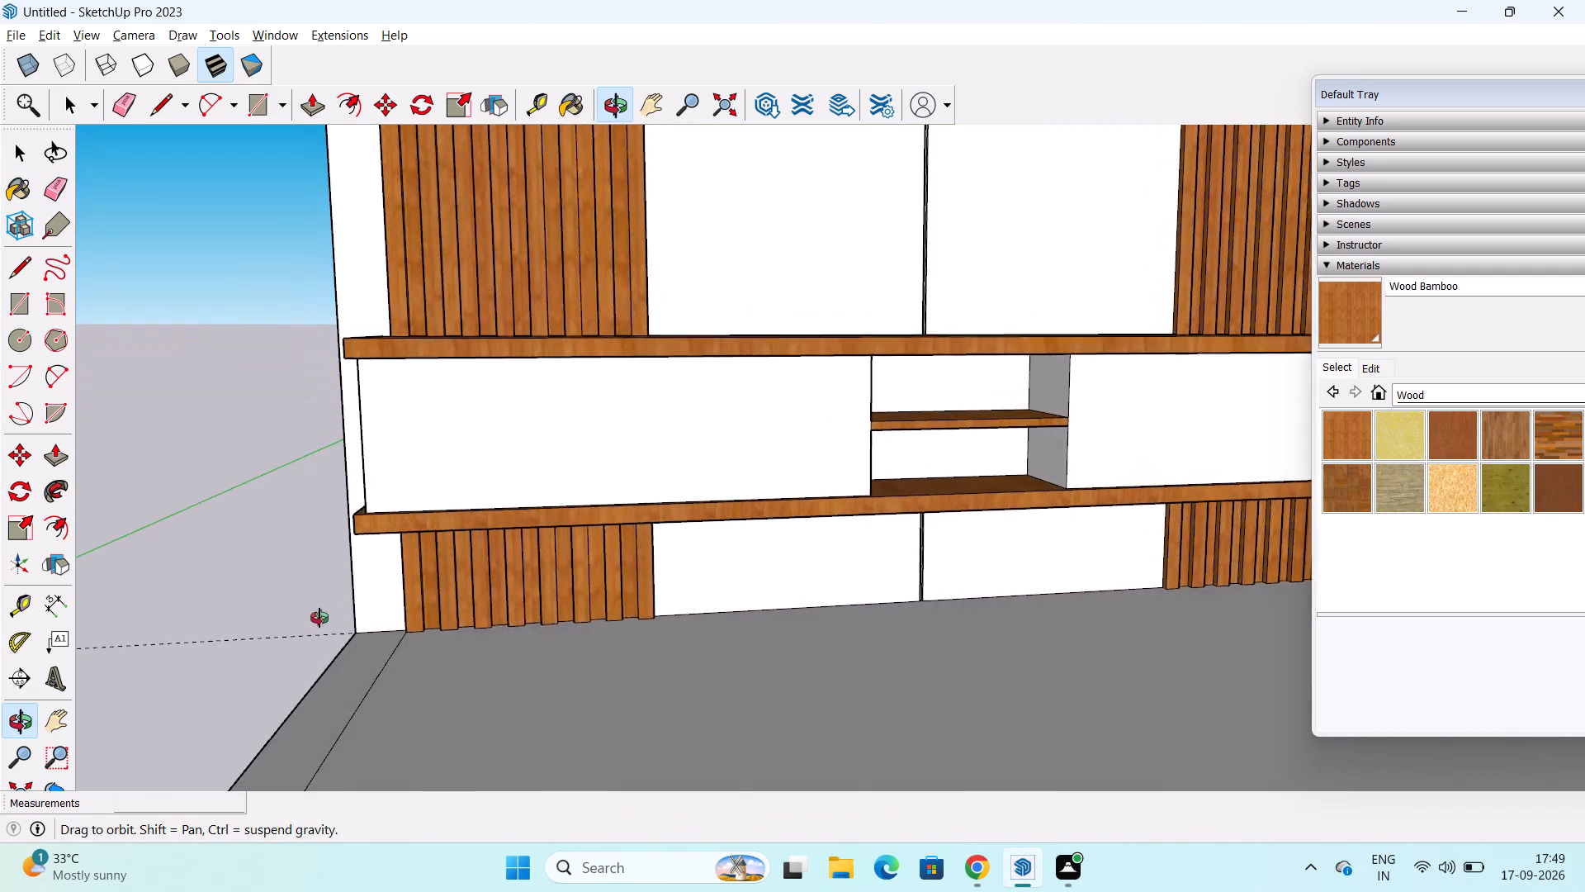
middle_drag(319, 618, 156, 624)
key(space)
scroll(840, 652, down, 2)
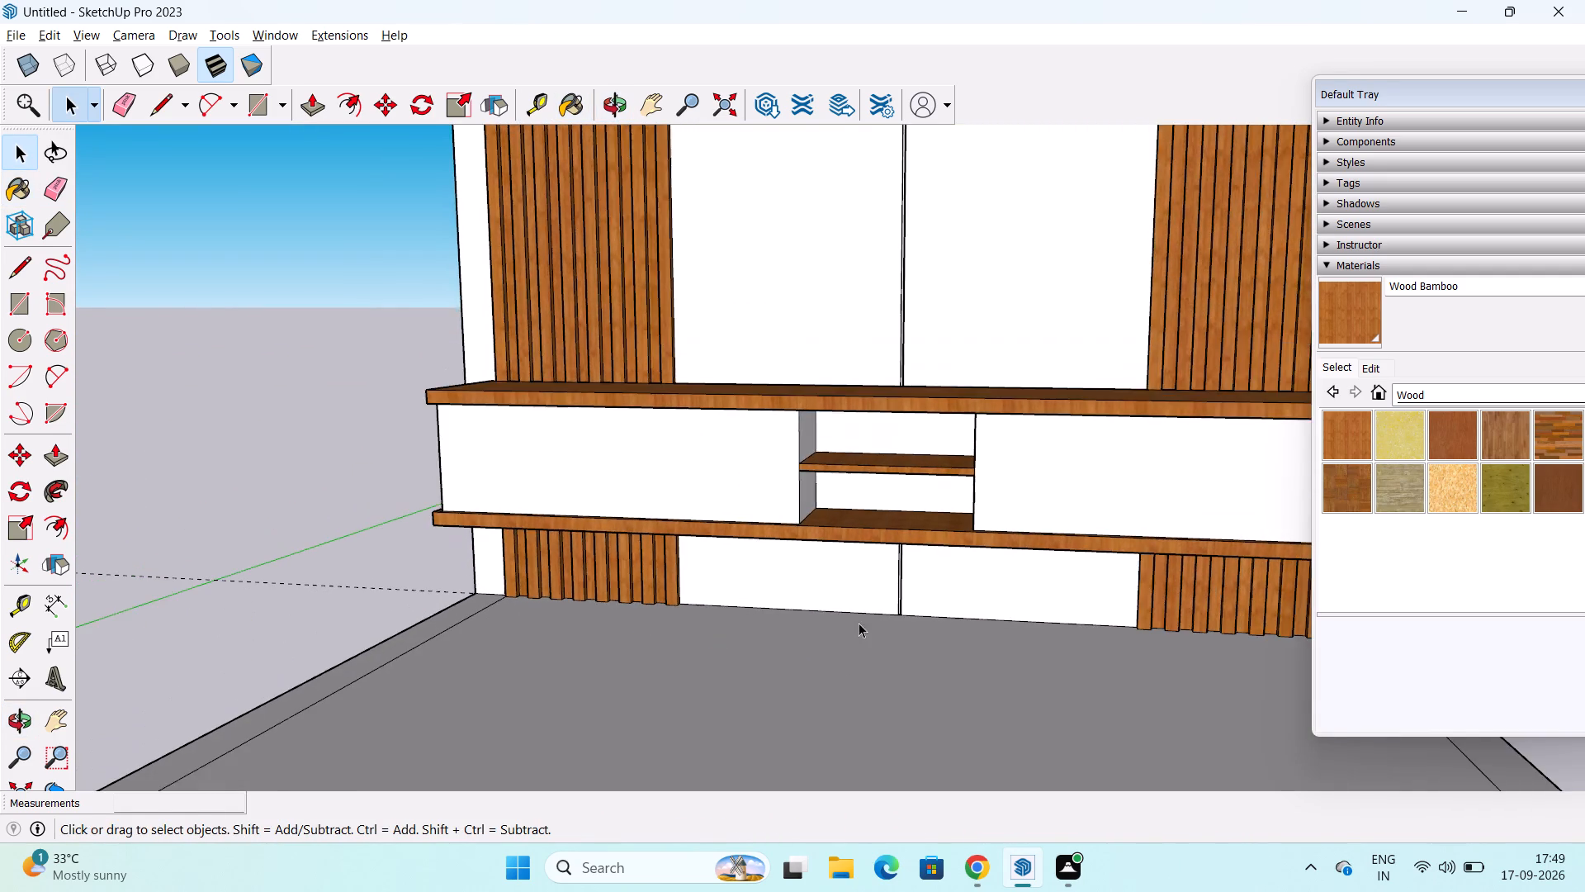
scroll(859, 623, down, 7)
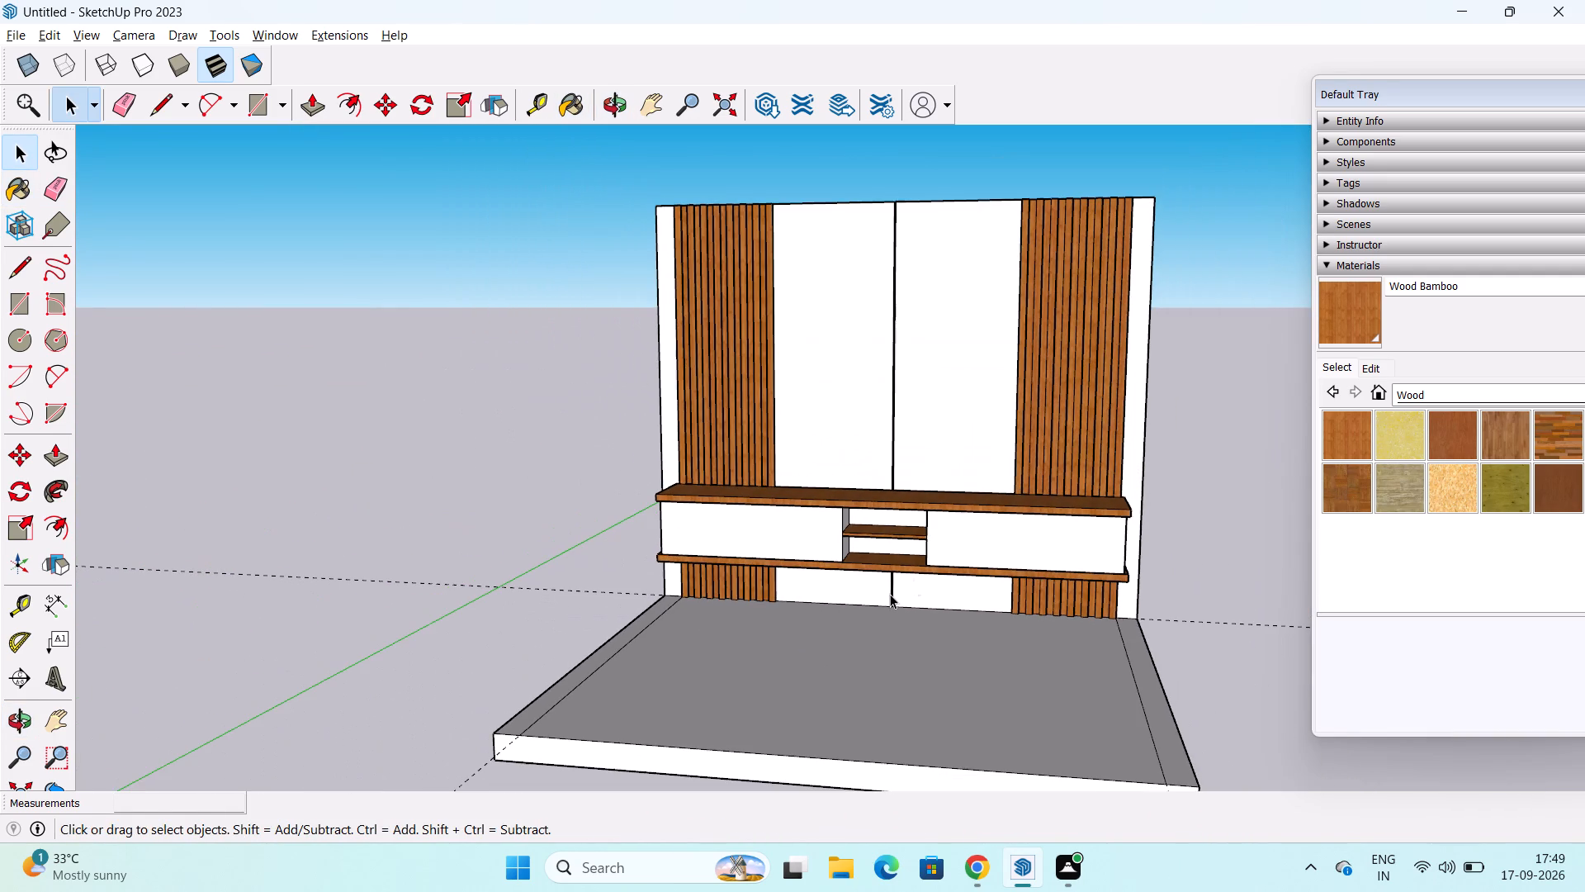
middle_drag(1030, 509, 835, 824)
Paint the cabinet's two long front faces, on both sides of the niche, with 0030_OldLace from the Colors-Named collection.
click(972, 433)
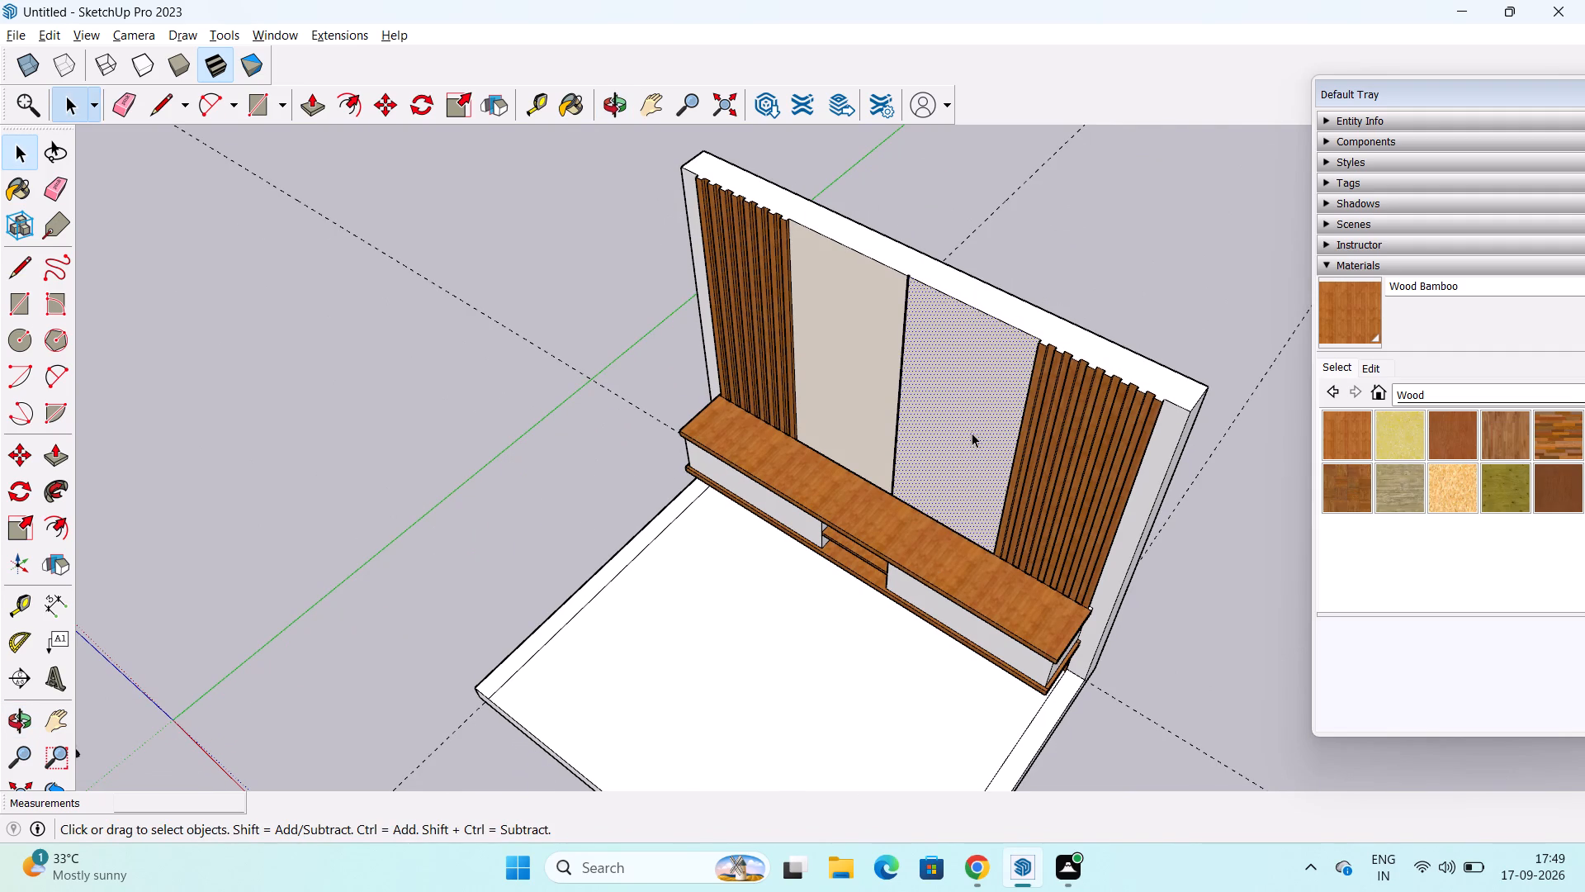
click(1567, 395)
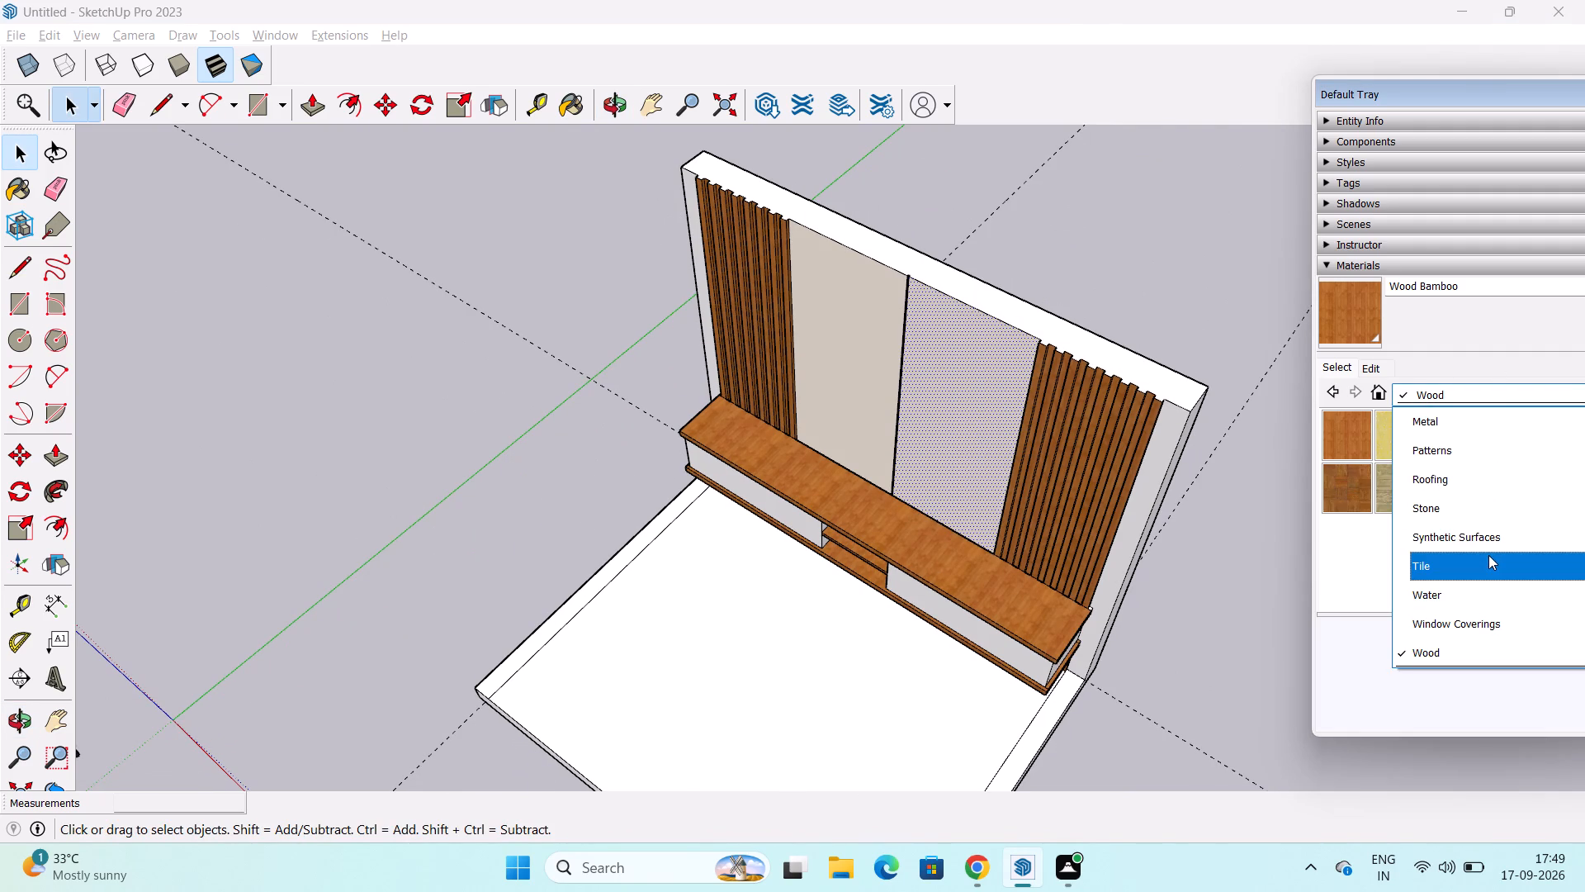
scroll(1483, 576, up, 2)
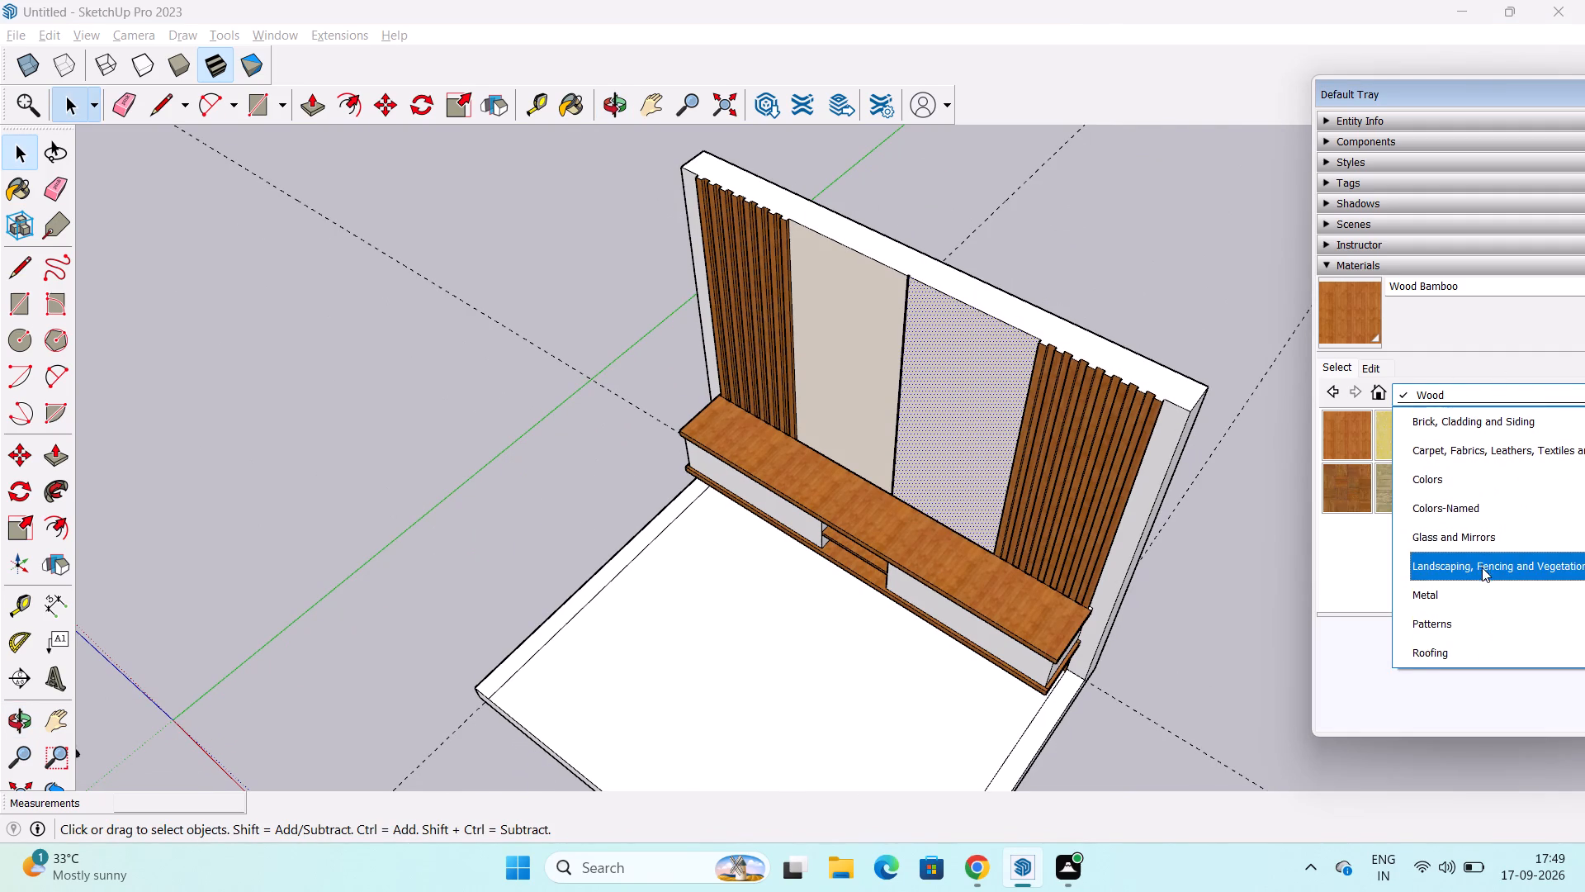
click(1507, 514)
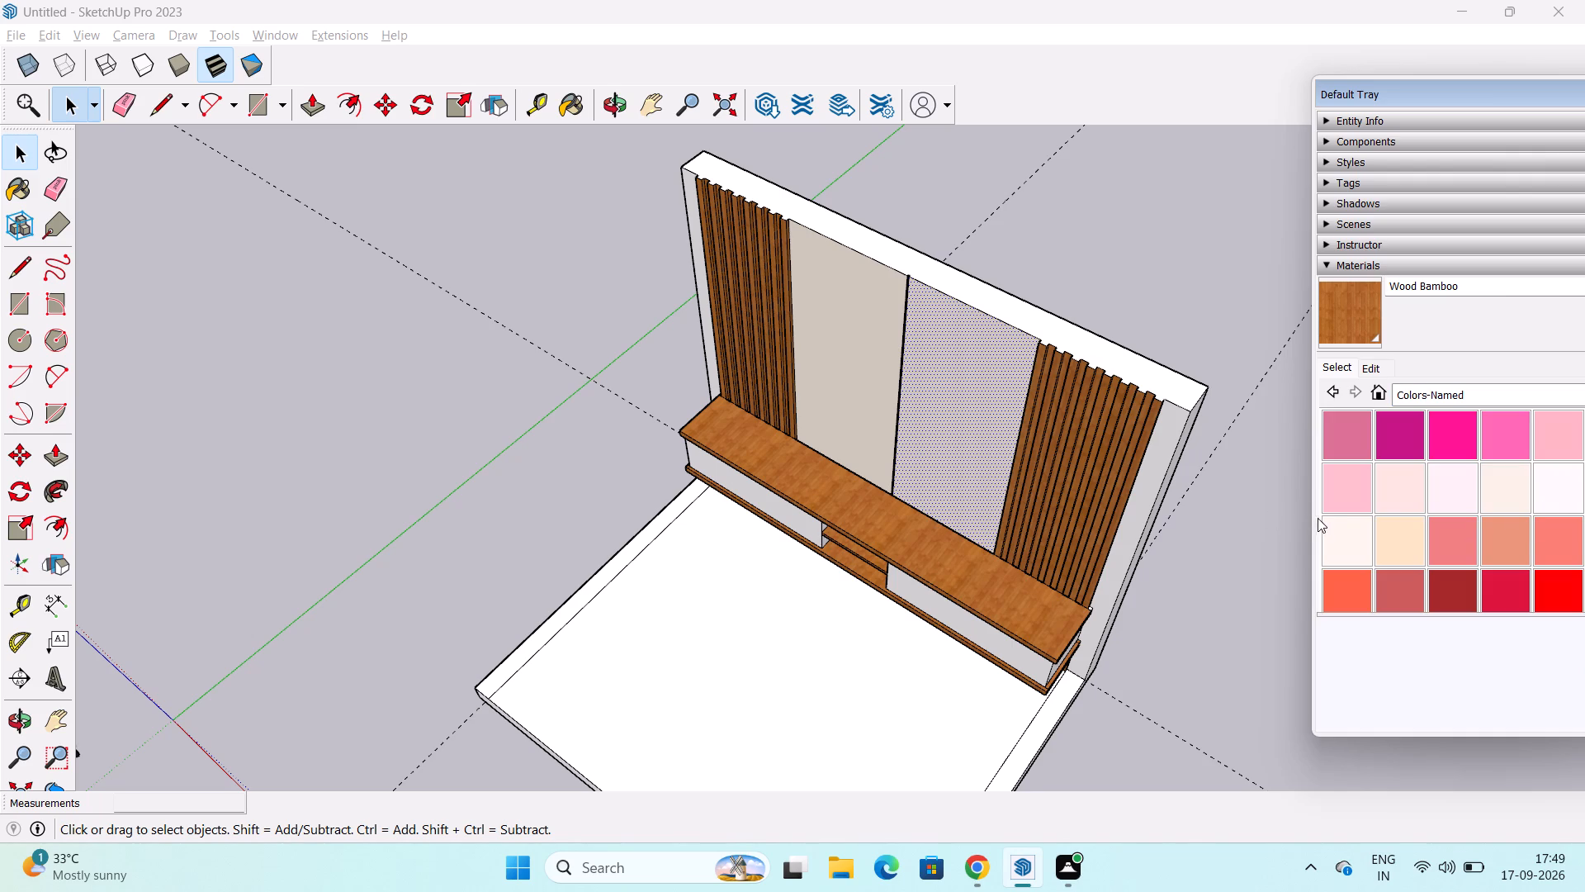
scroll(1379, 539, down, 2)
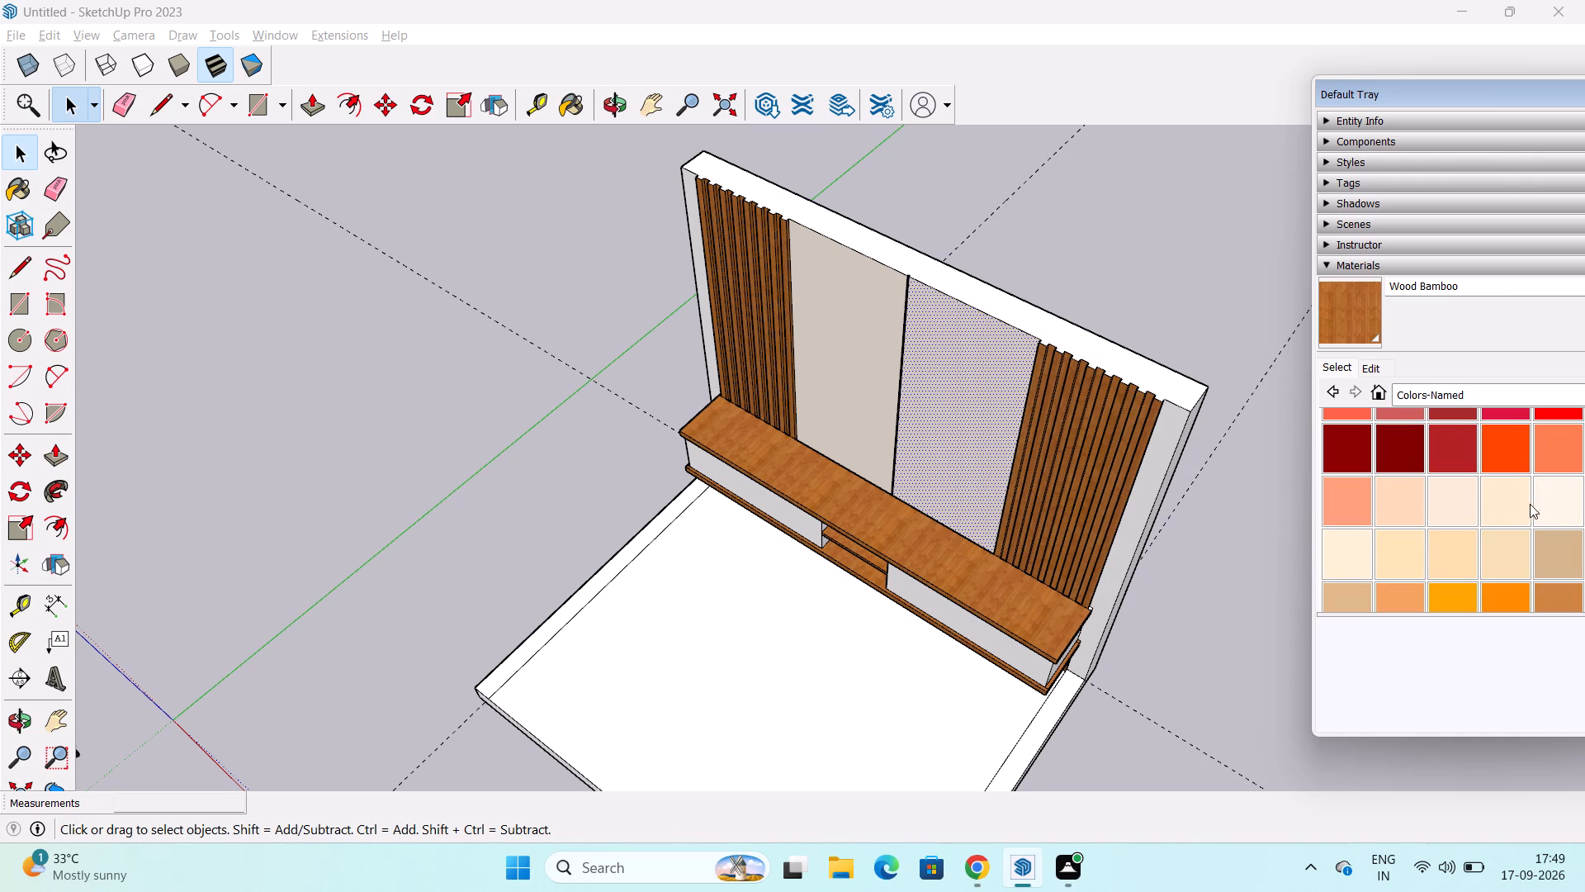
click(1561, 505)
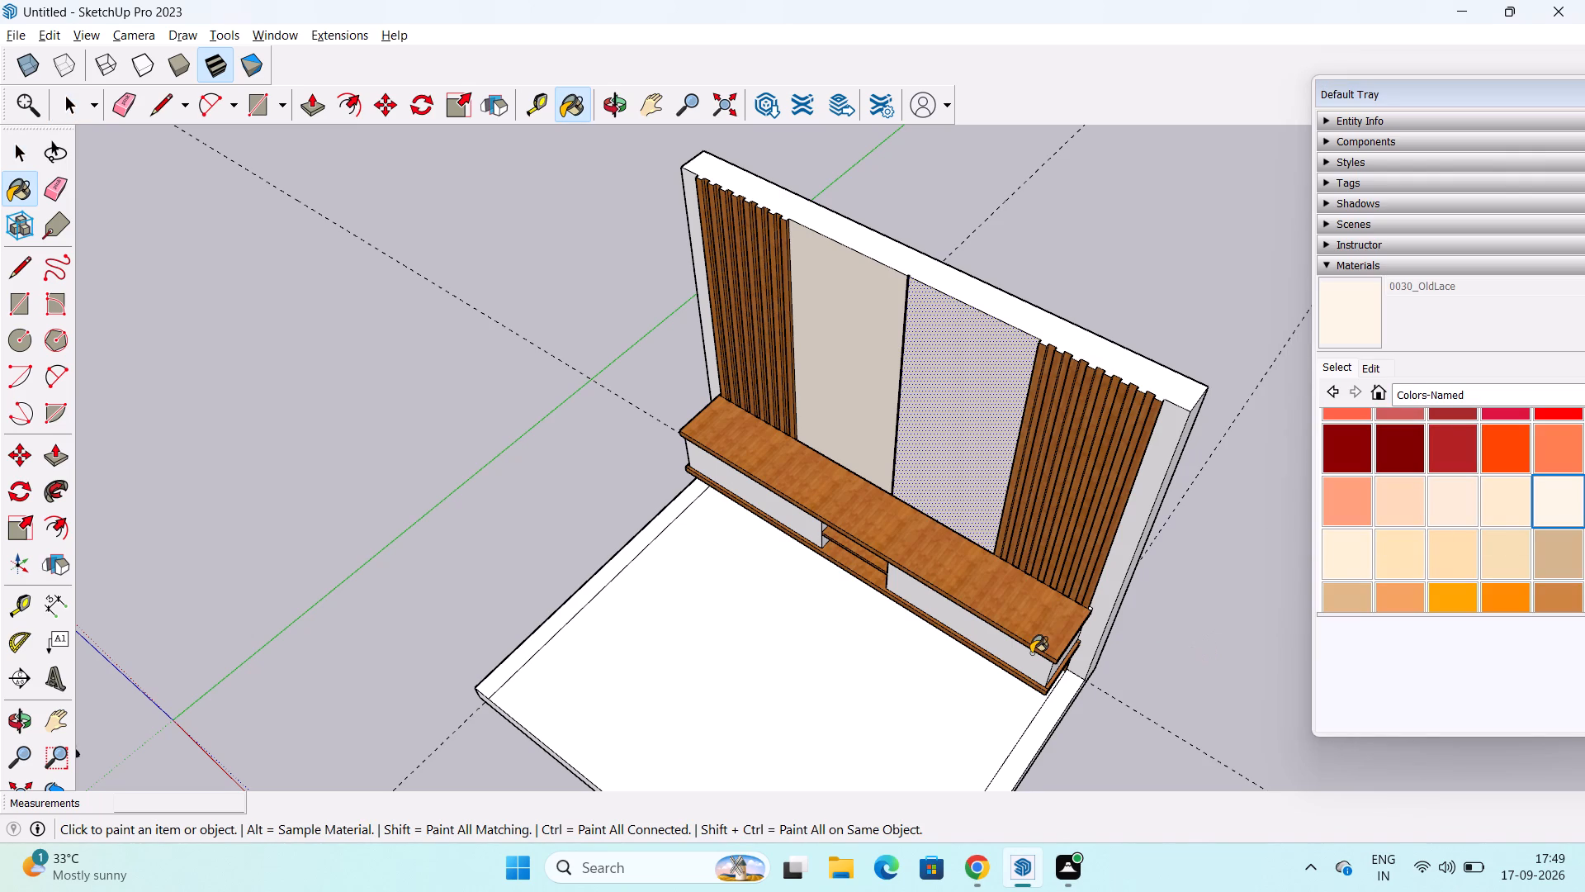
click(996, 641)
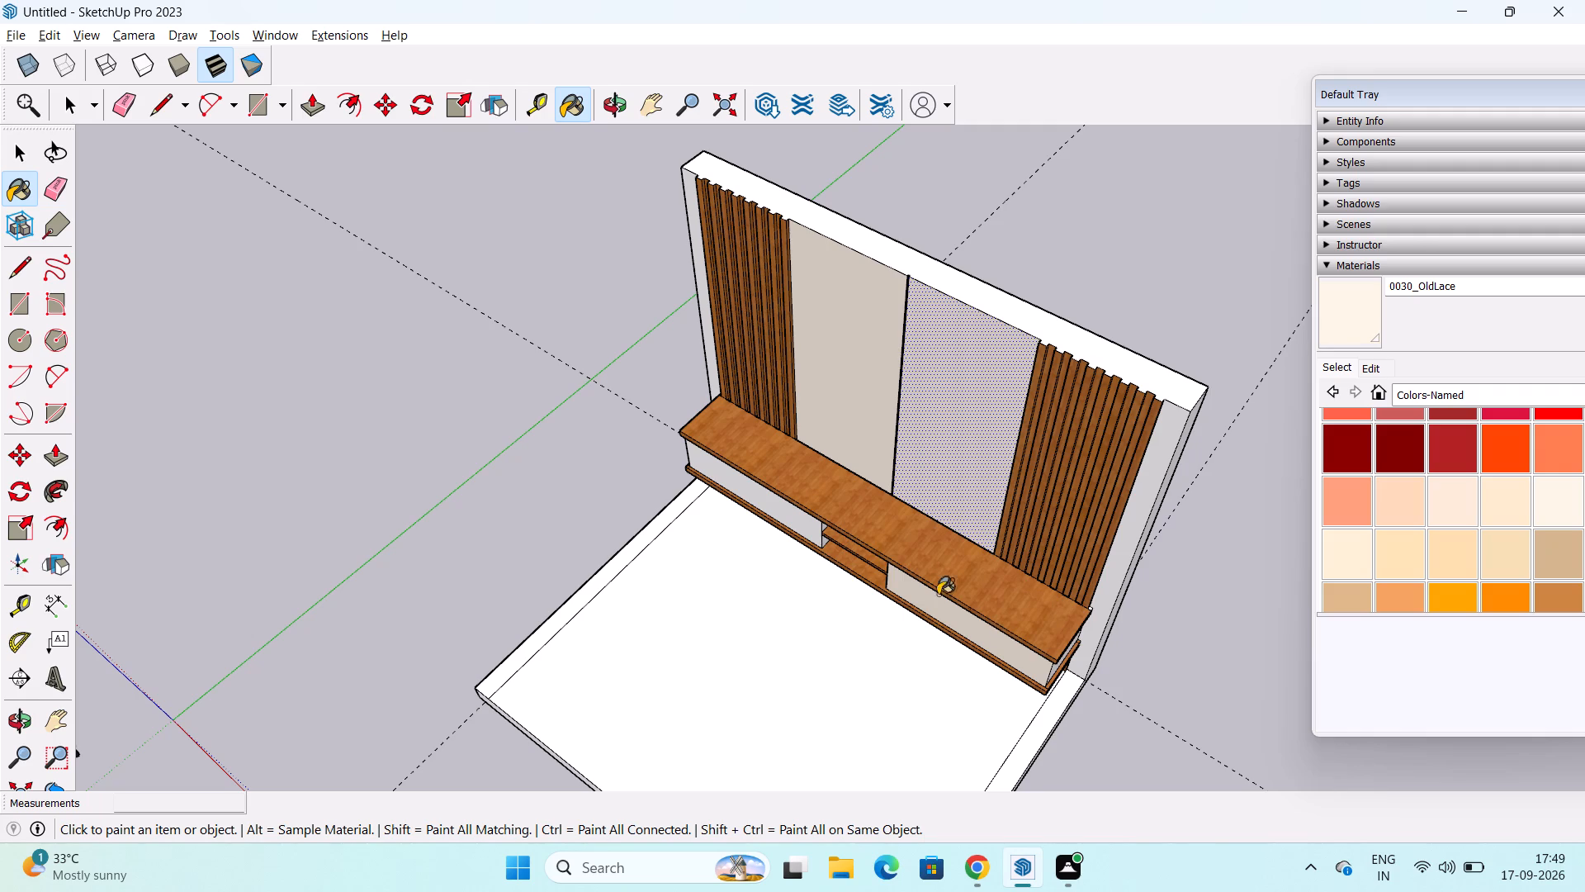
click(798, 519)
Paint both inner side walls of the niche, above and below its middle shelf, with OldLace.
middle_drag(793, 571, 901, 453)
scroll(876, 570, up, 5)
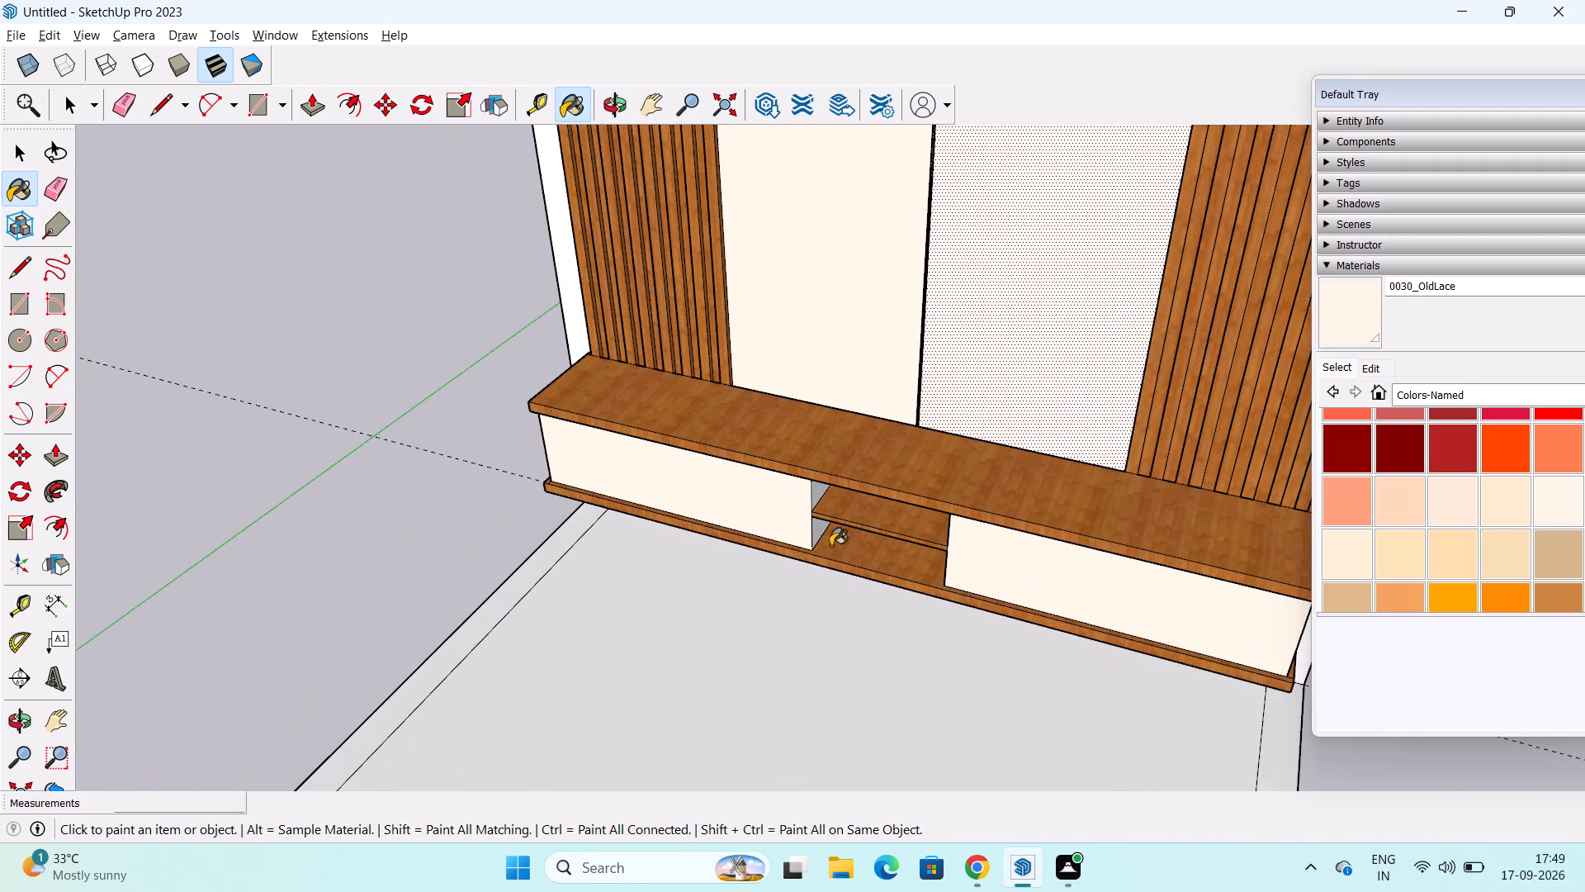
scroll(830, 546, up, 6)
click(811, 464)
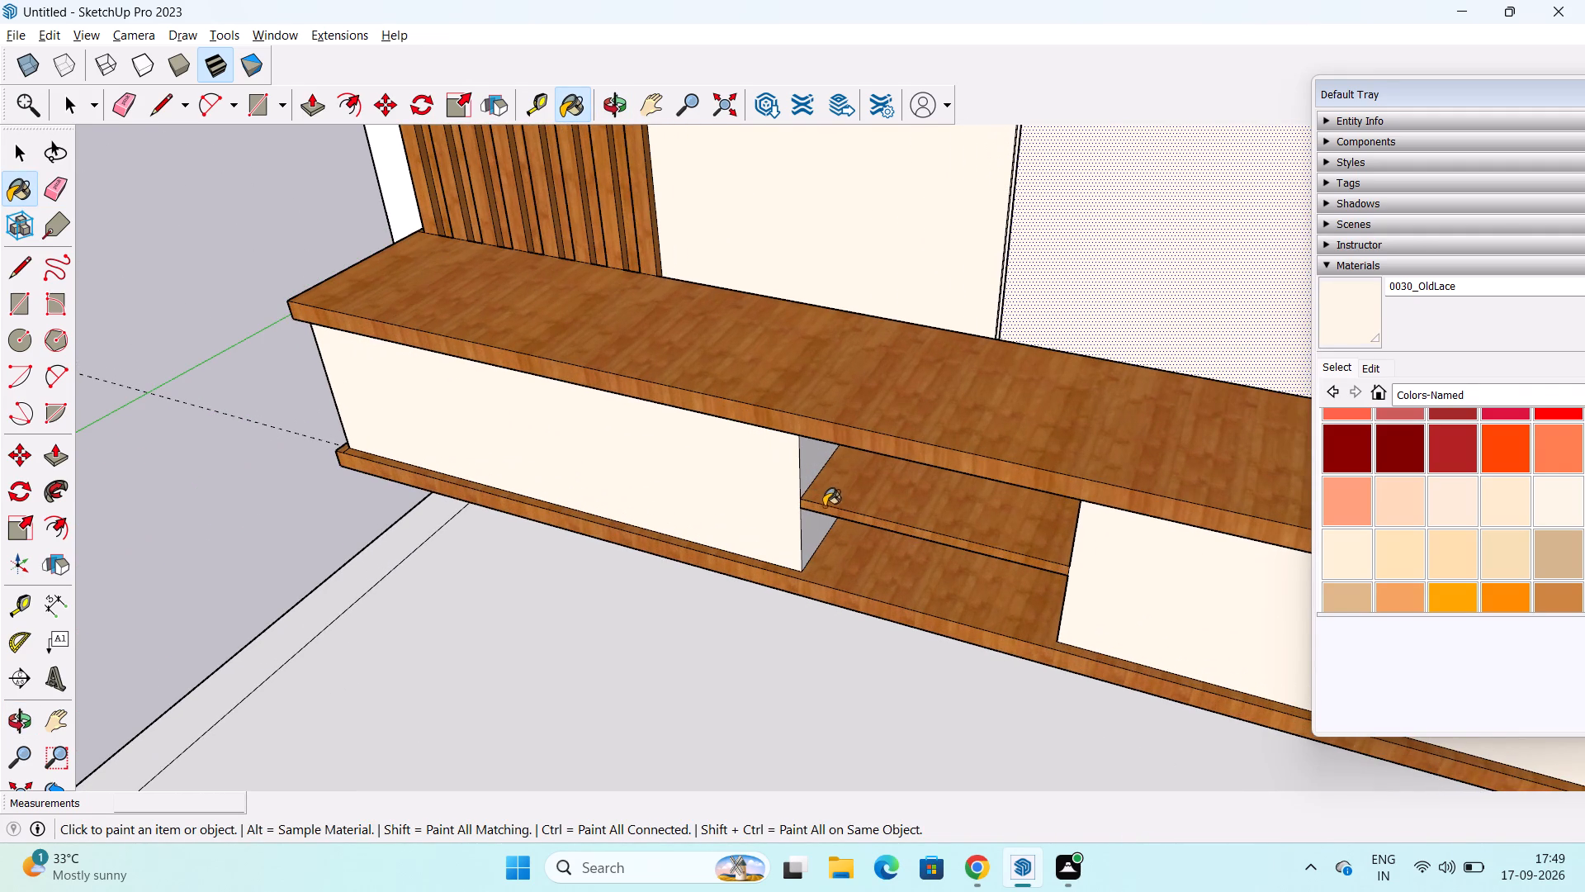
click(818, 541)
middle_drag(873, 560, 637, 553)
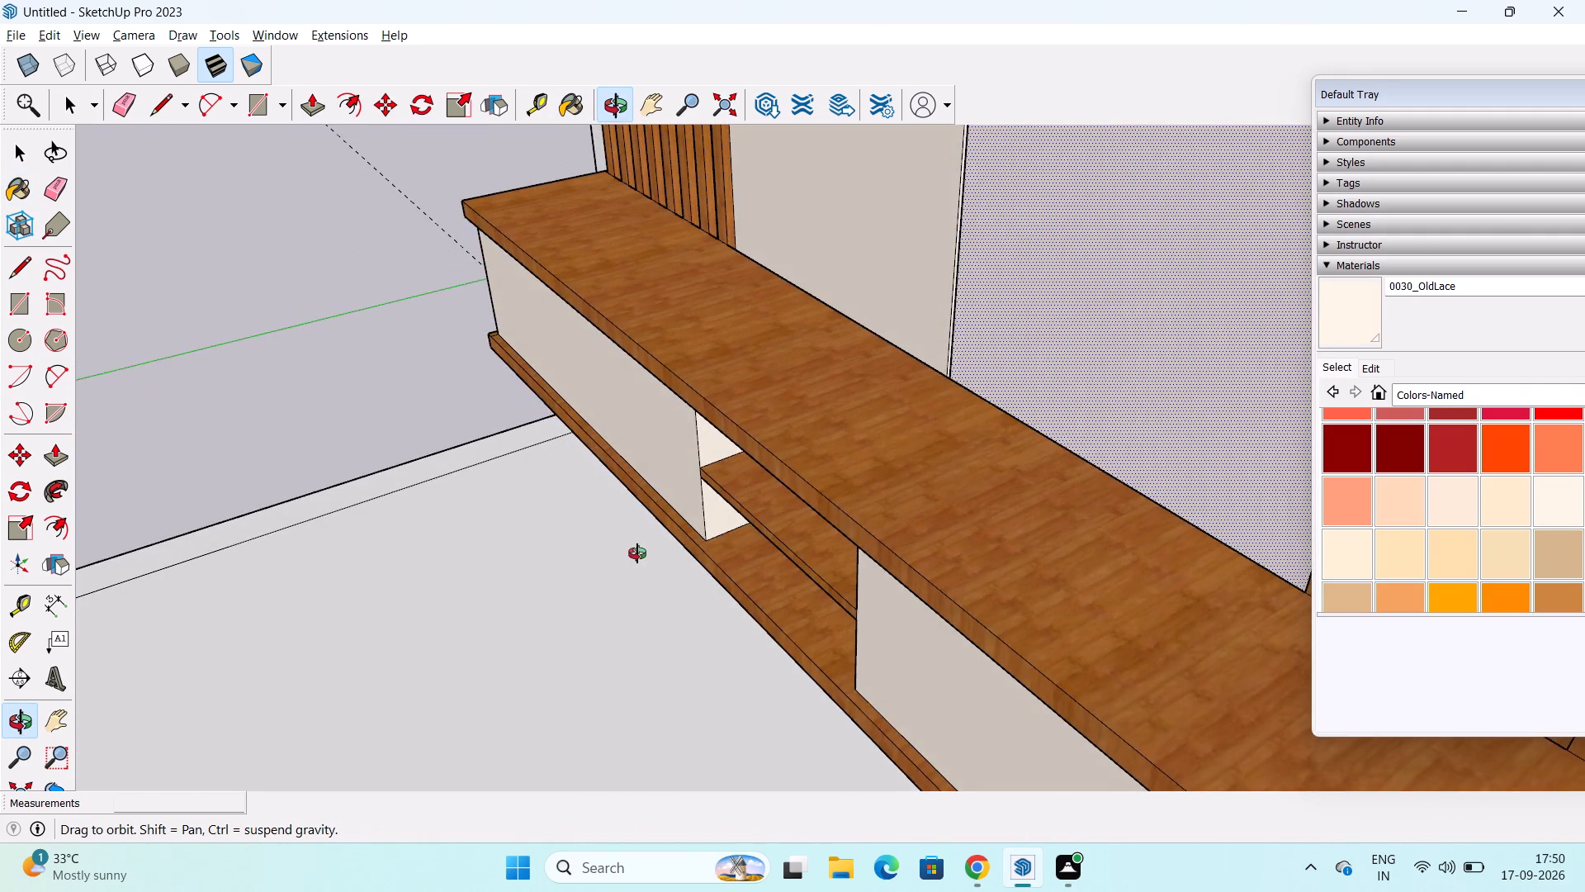
middle_drag(637, 553, 1183, 547)
click(1159, 389)
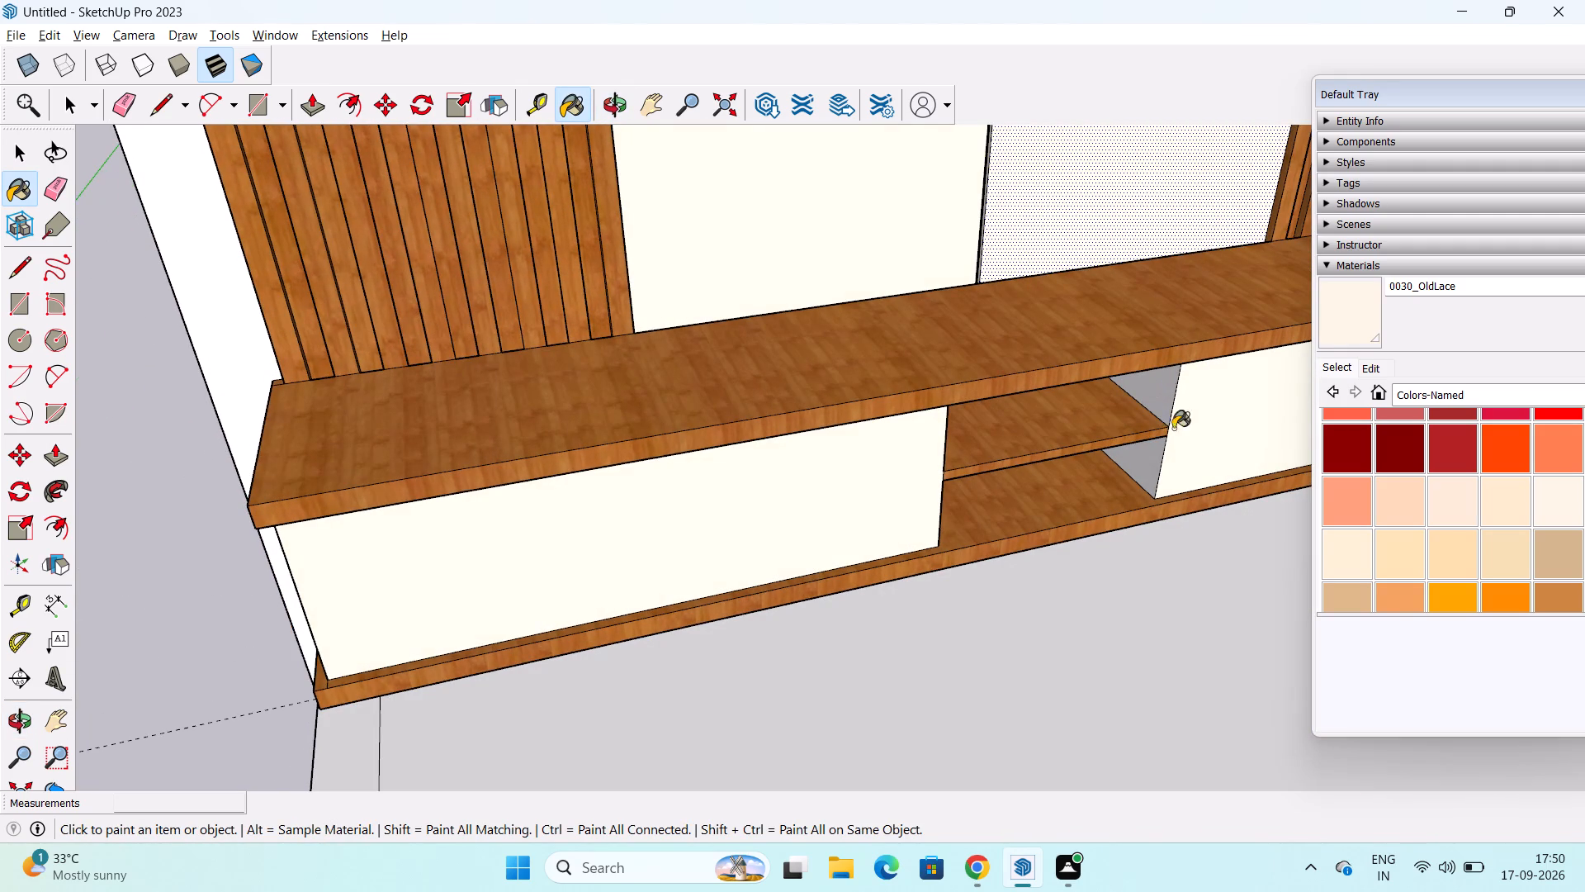
click(1149, 465)
Paint the left and right end faces of the cabinet body with OldLace.
middle_drag(1195, 464, 1107, 486)
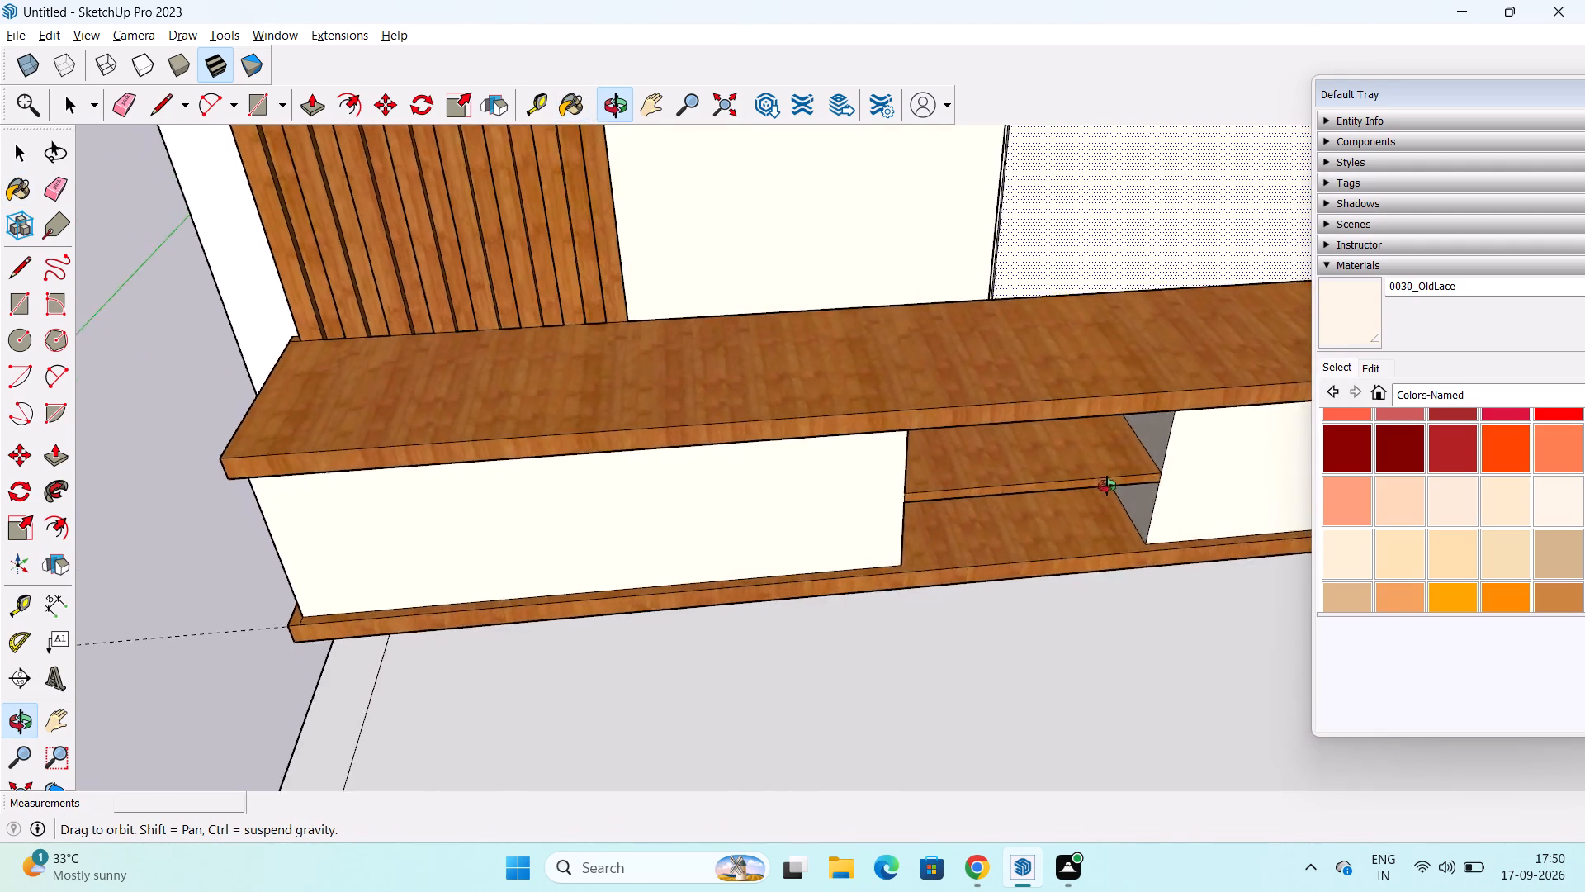
middle_drag(1107, 486, 1189, 345)
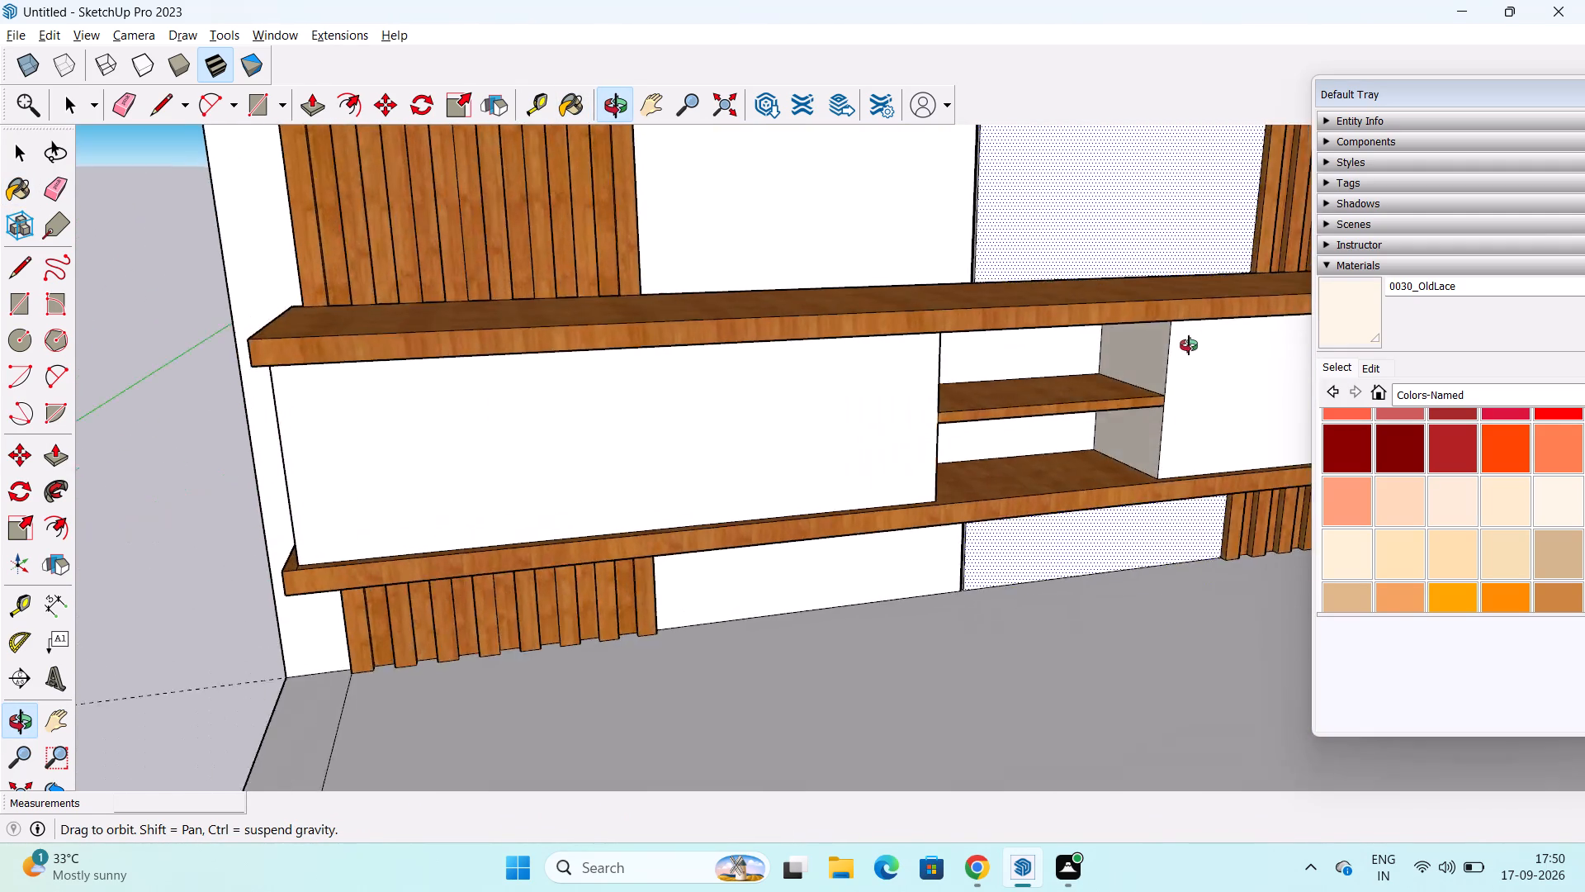
middle_drag(1189, 345, 1282, 406)
scroll(1202, 435, up, 4)
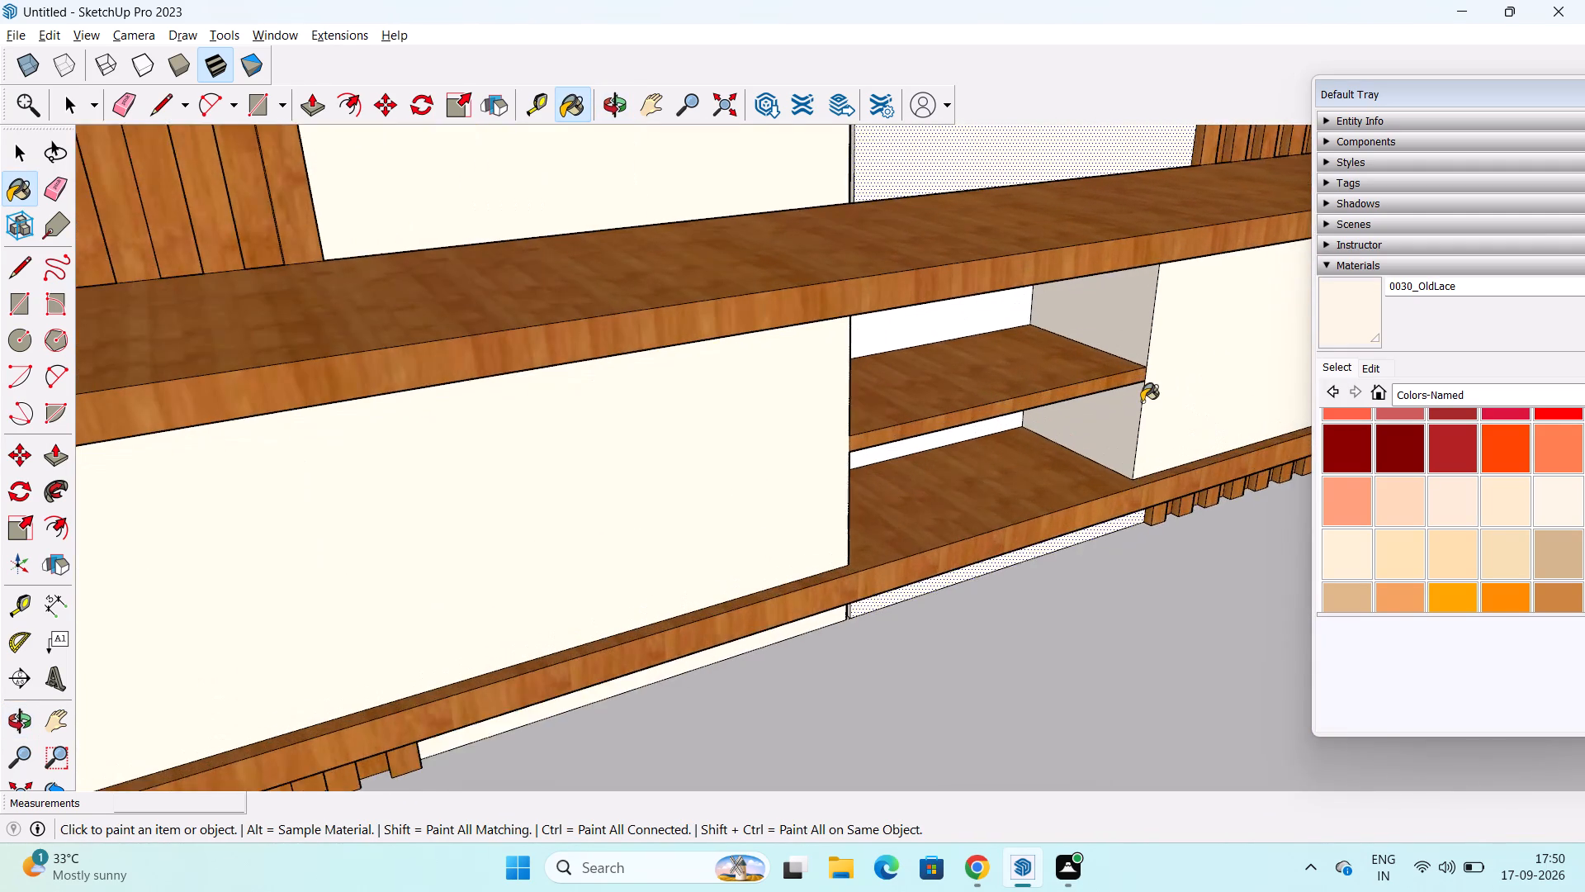
scroll(1142, 401, up, 2)
scroll(1145, 396, down, 11)
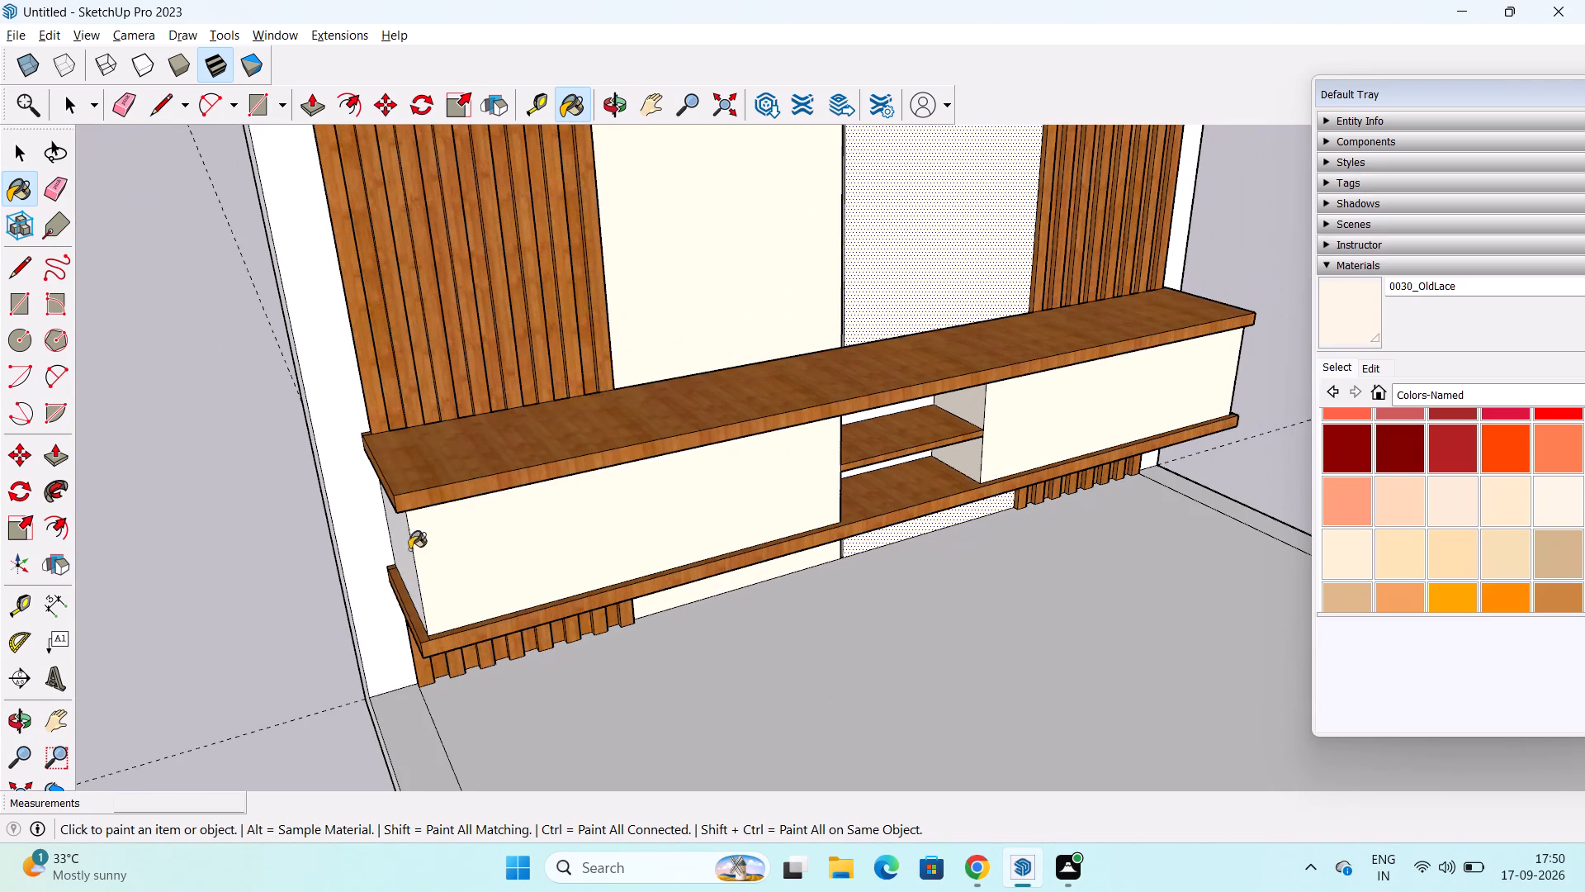
click(409, 551)
scroll(1061, 516, down, 2)
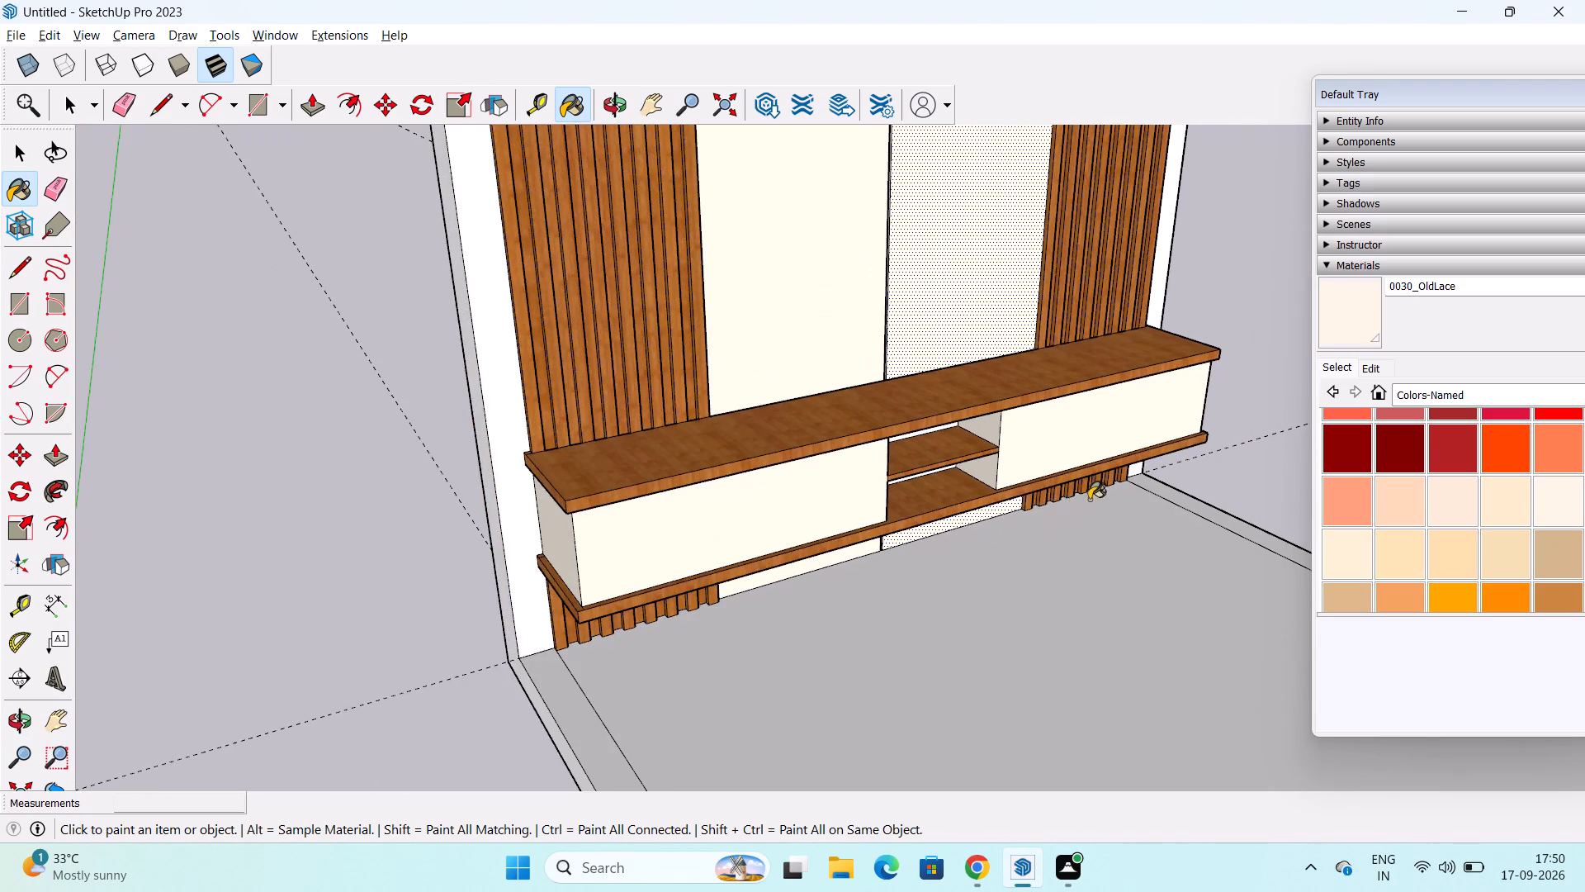
middle_drag(1090, 500, 288, 451)
click(883, 590)
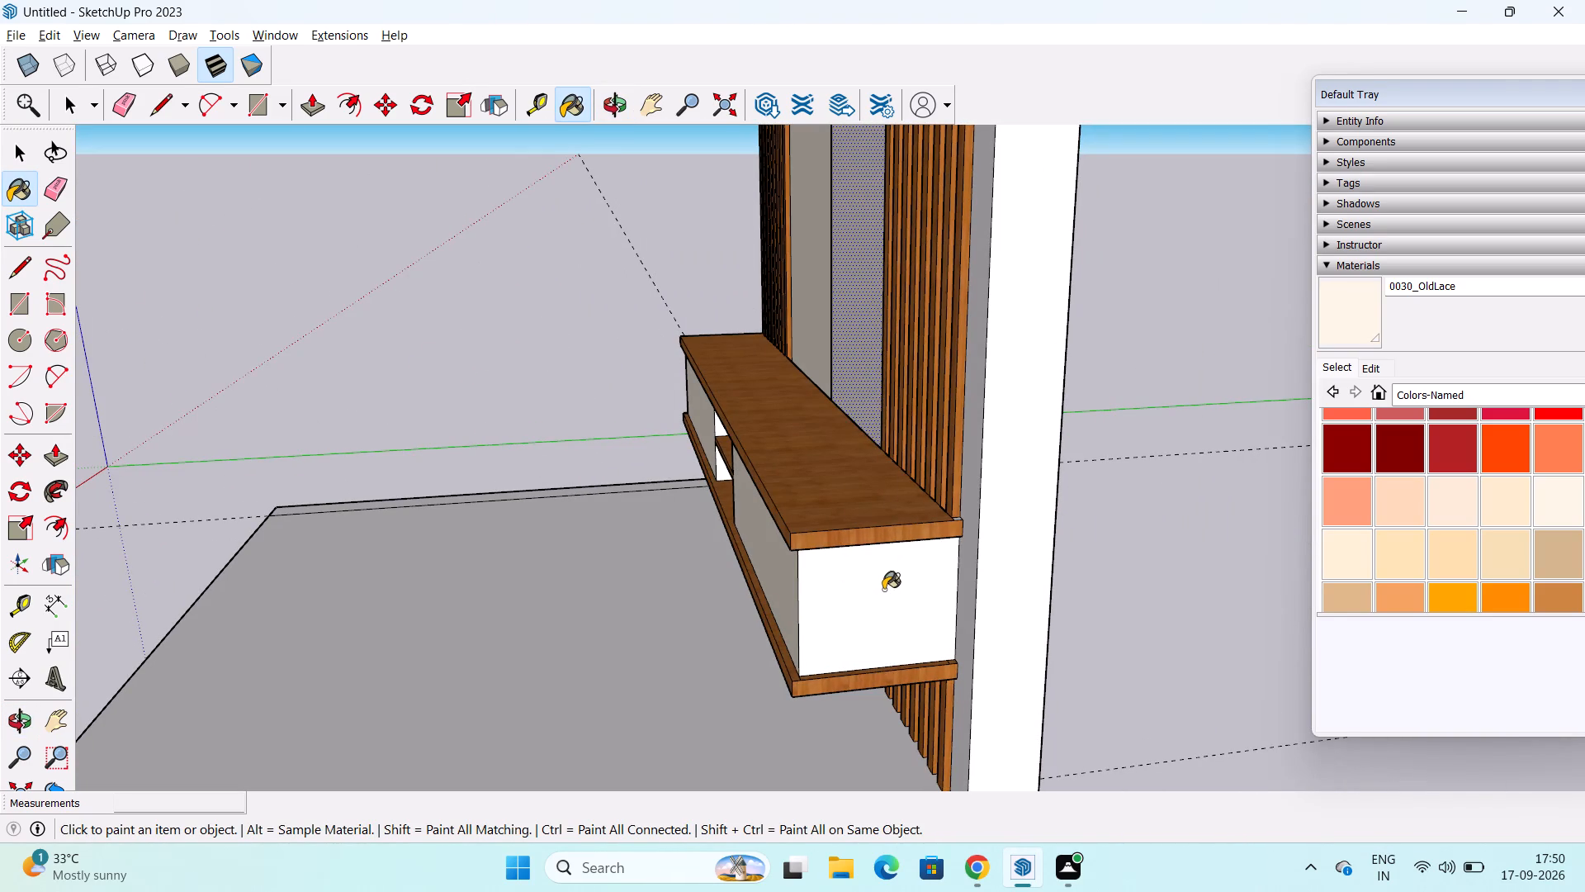
Paint the niche's back faces above and below the shelf with OldLace, and clear the selection of the central panel.
middle_drag(815, 605, 1097, 572)
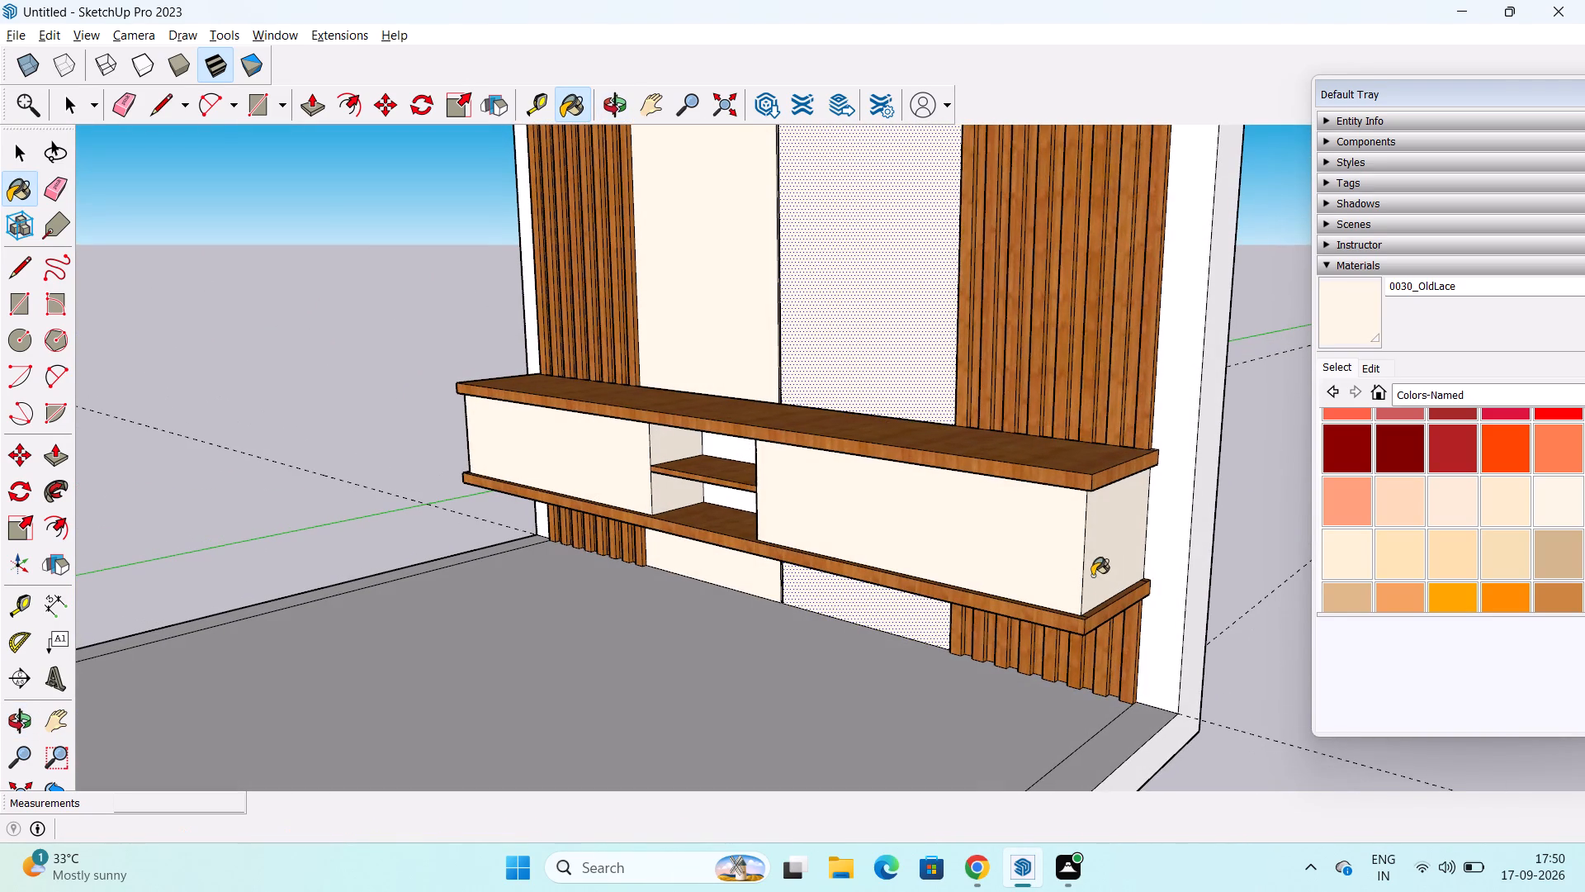
middle_drag(707, 581, 891, 536)
click(764, 450)
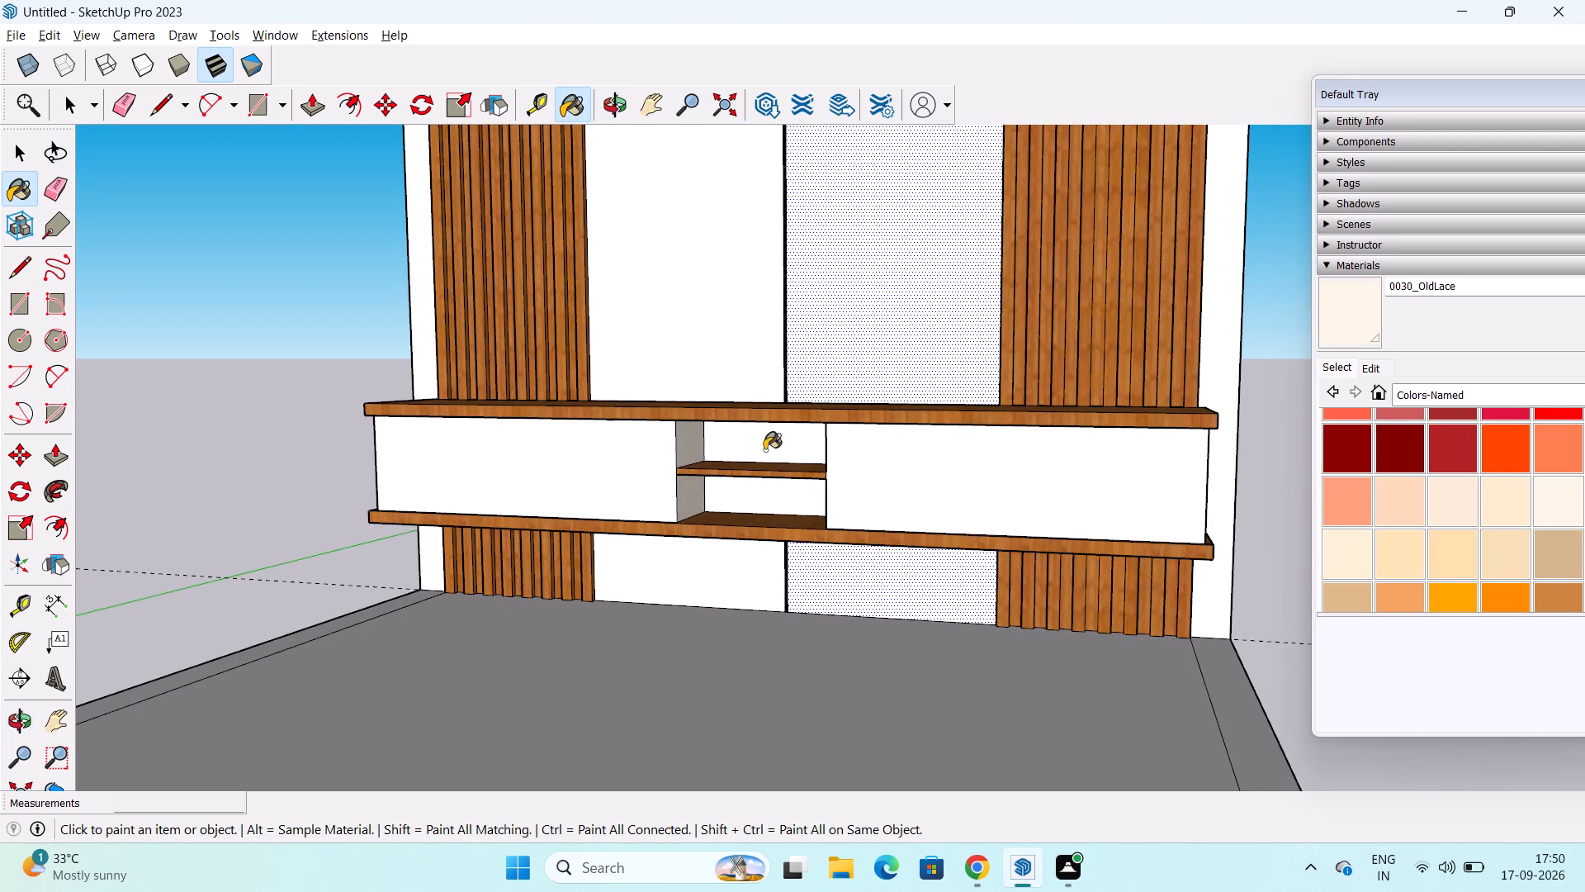
click(786, 503)
middle_drag(793, 499, 755, 534)
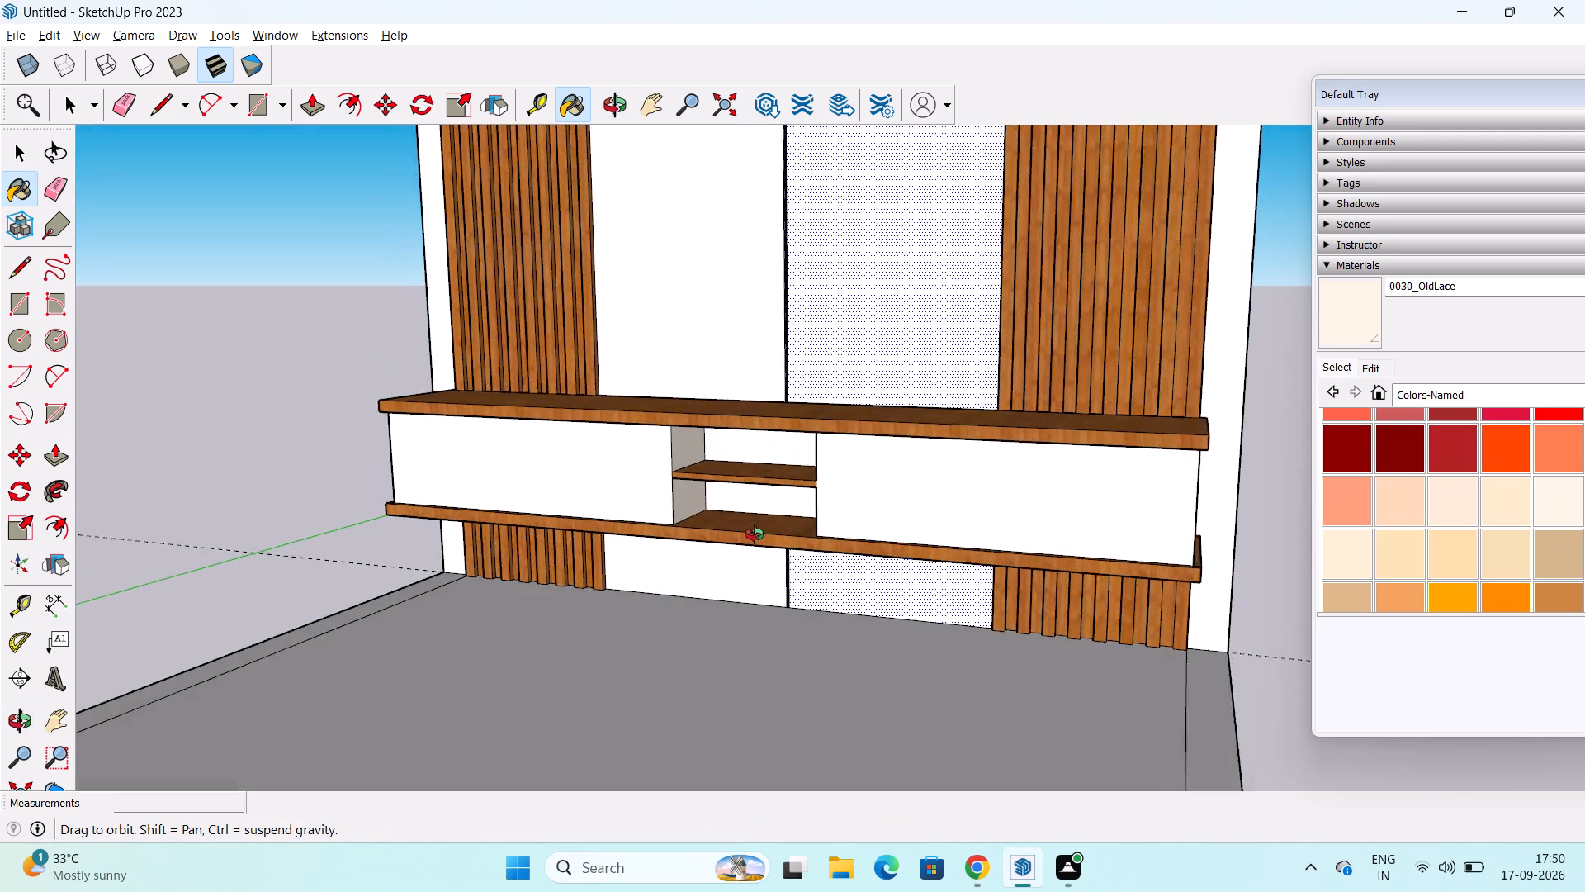
middle_drag(755, 534, 676, 581)
scroll(745, 487, up, 15)
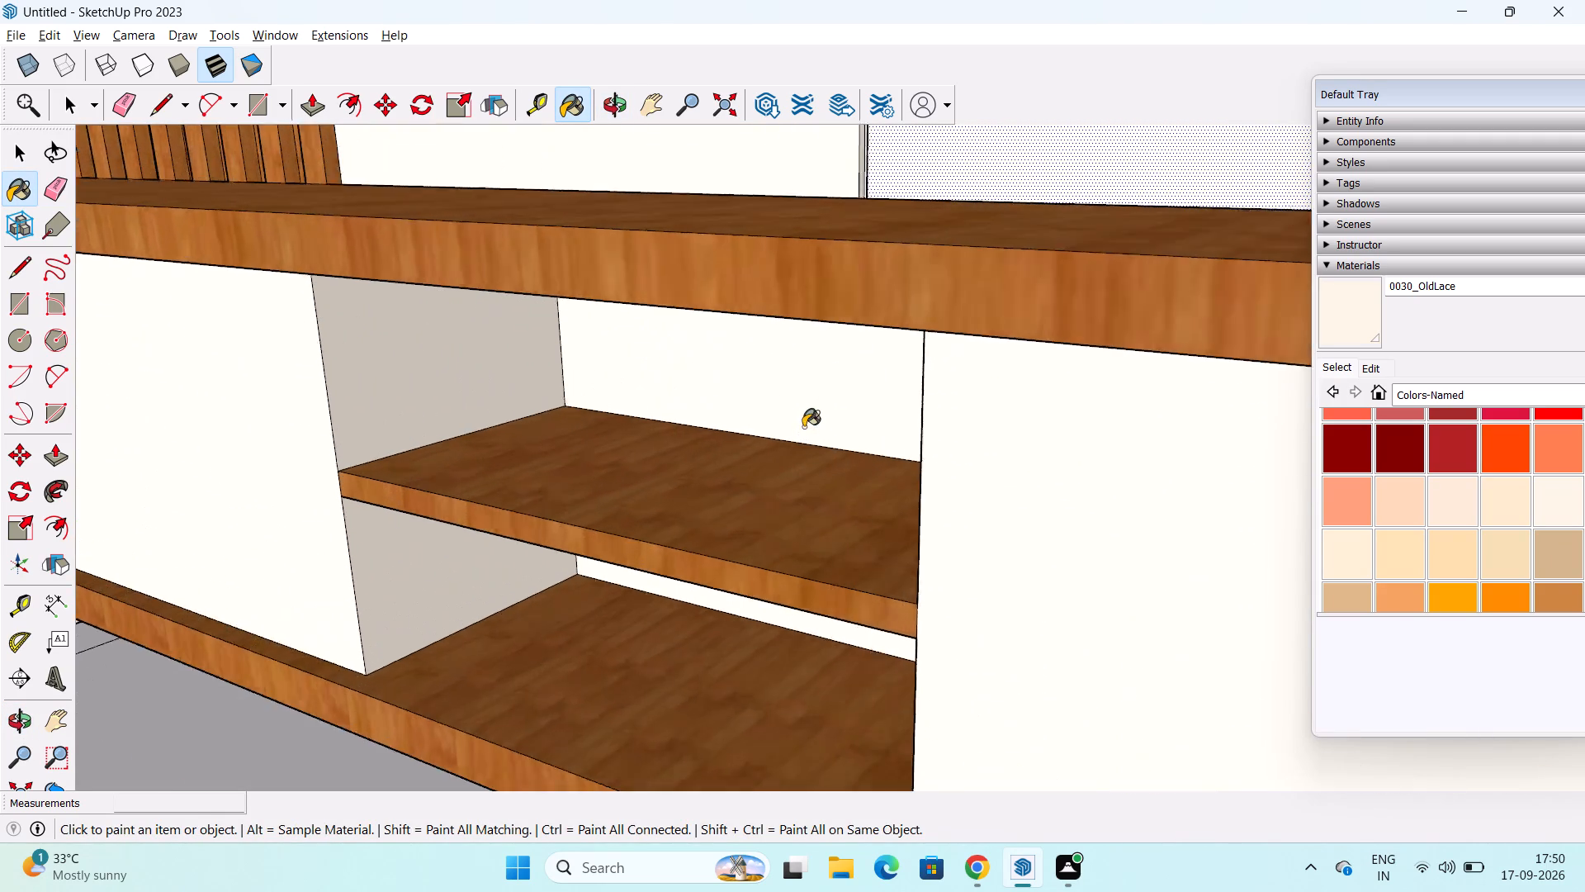
scroll(803, 427, up, 1)
click(816, 377)
middle_drag(757, 563, 781, 493)
scroll(783, 493, down, 1)
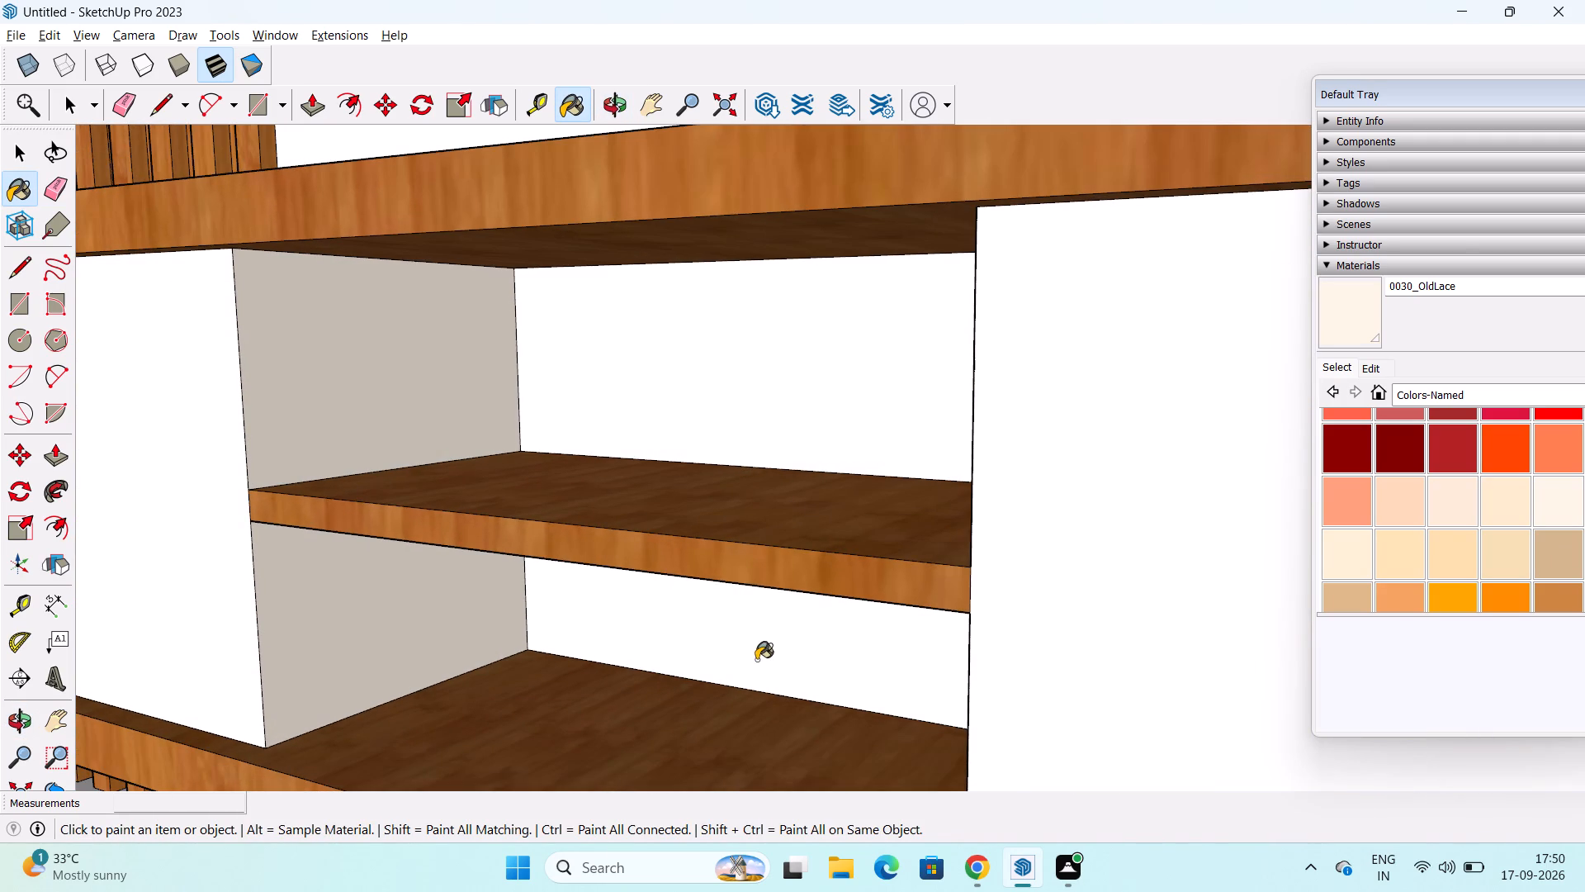
click(764, 649)
scroll(886, 600, down, 9)
middle_drag(922, 560, 788, 584)
key(space)
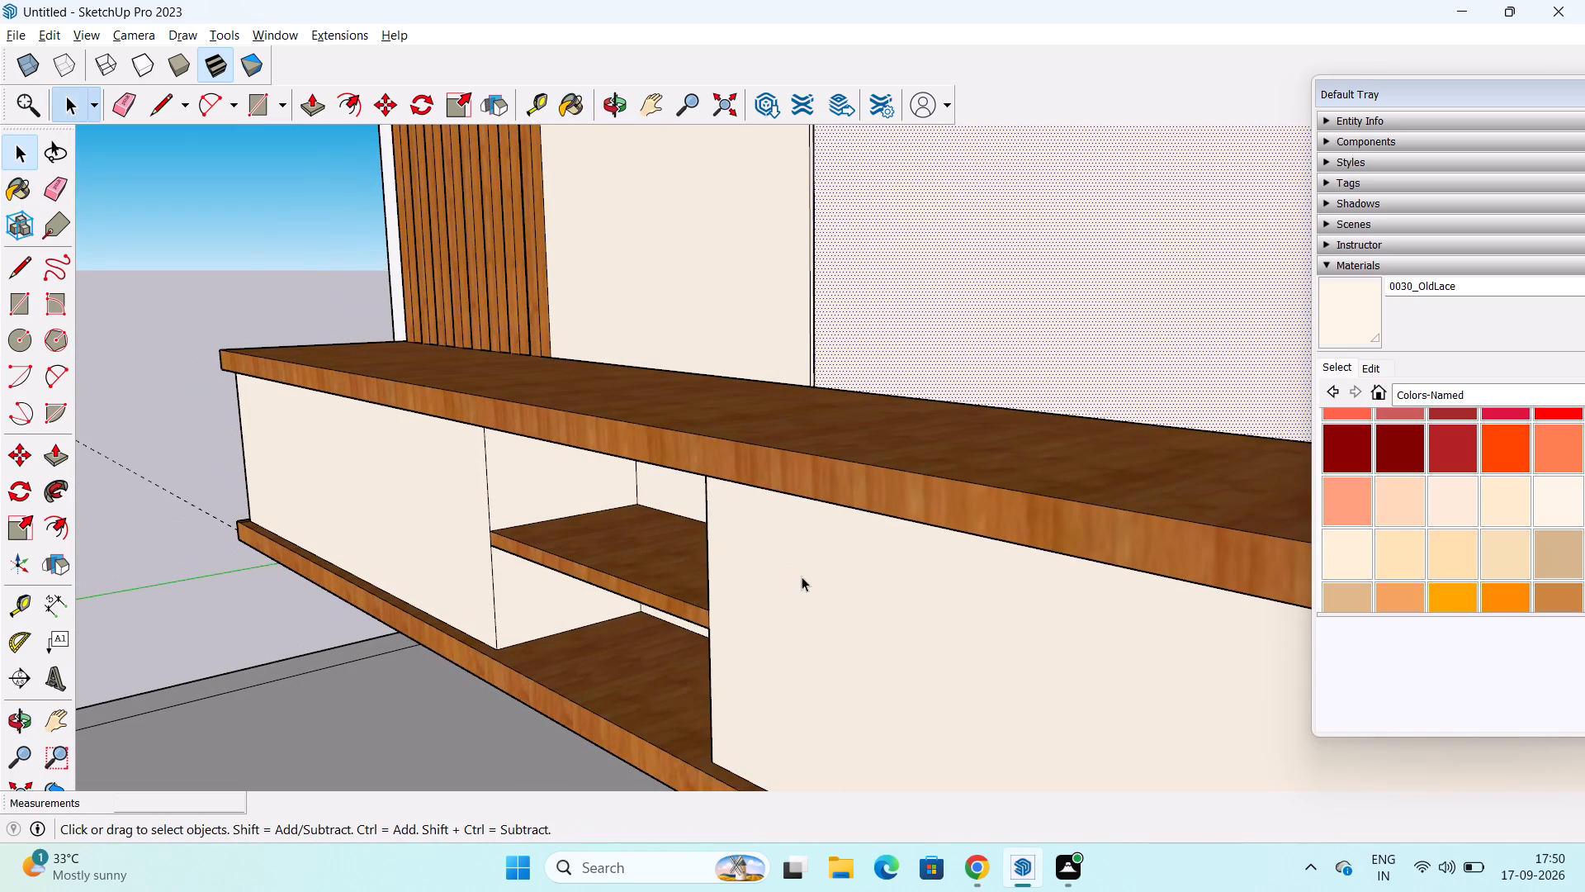
scroll(802, 576, down, 10)
click(351, 598)
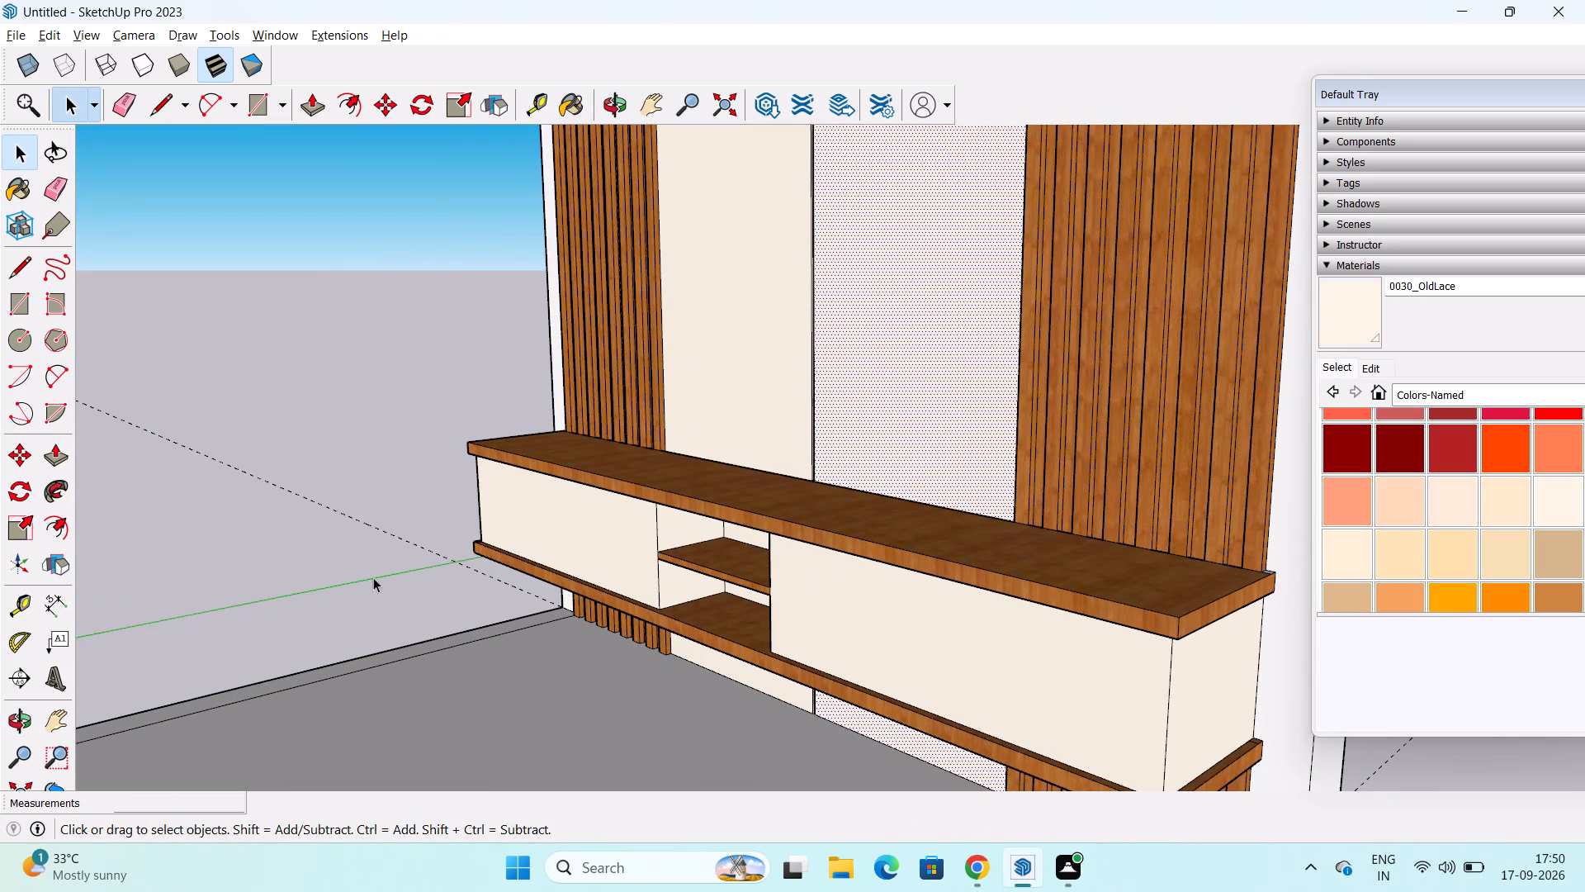
scroll(947, 596, down, 7)
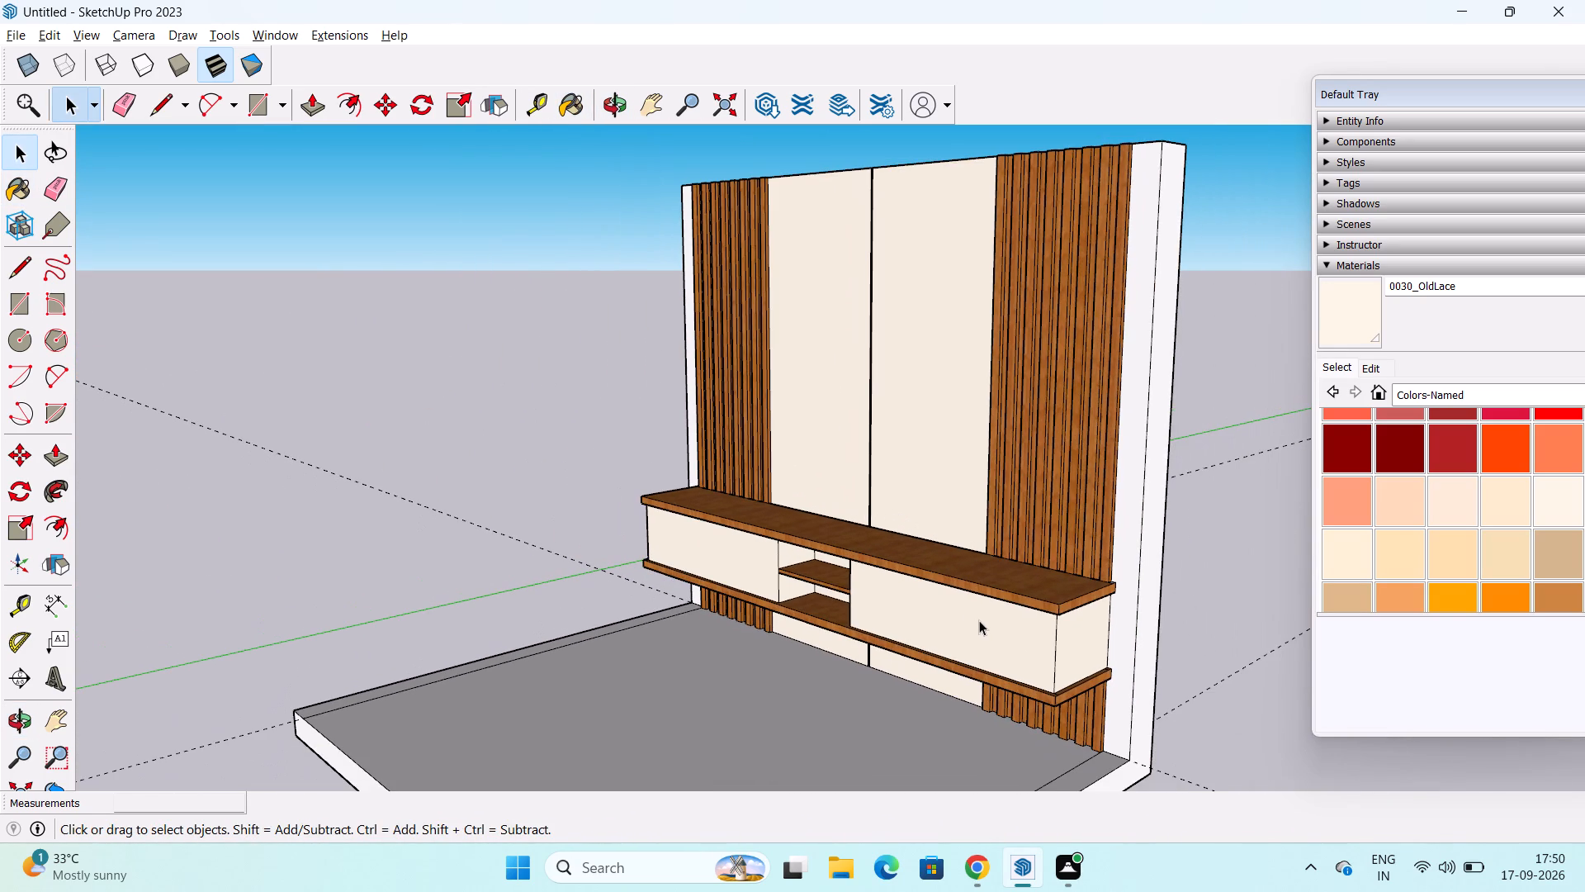
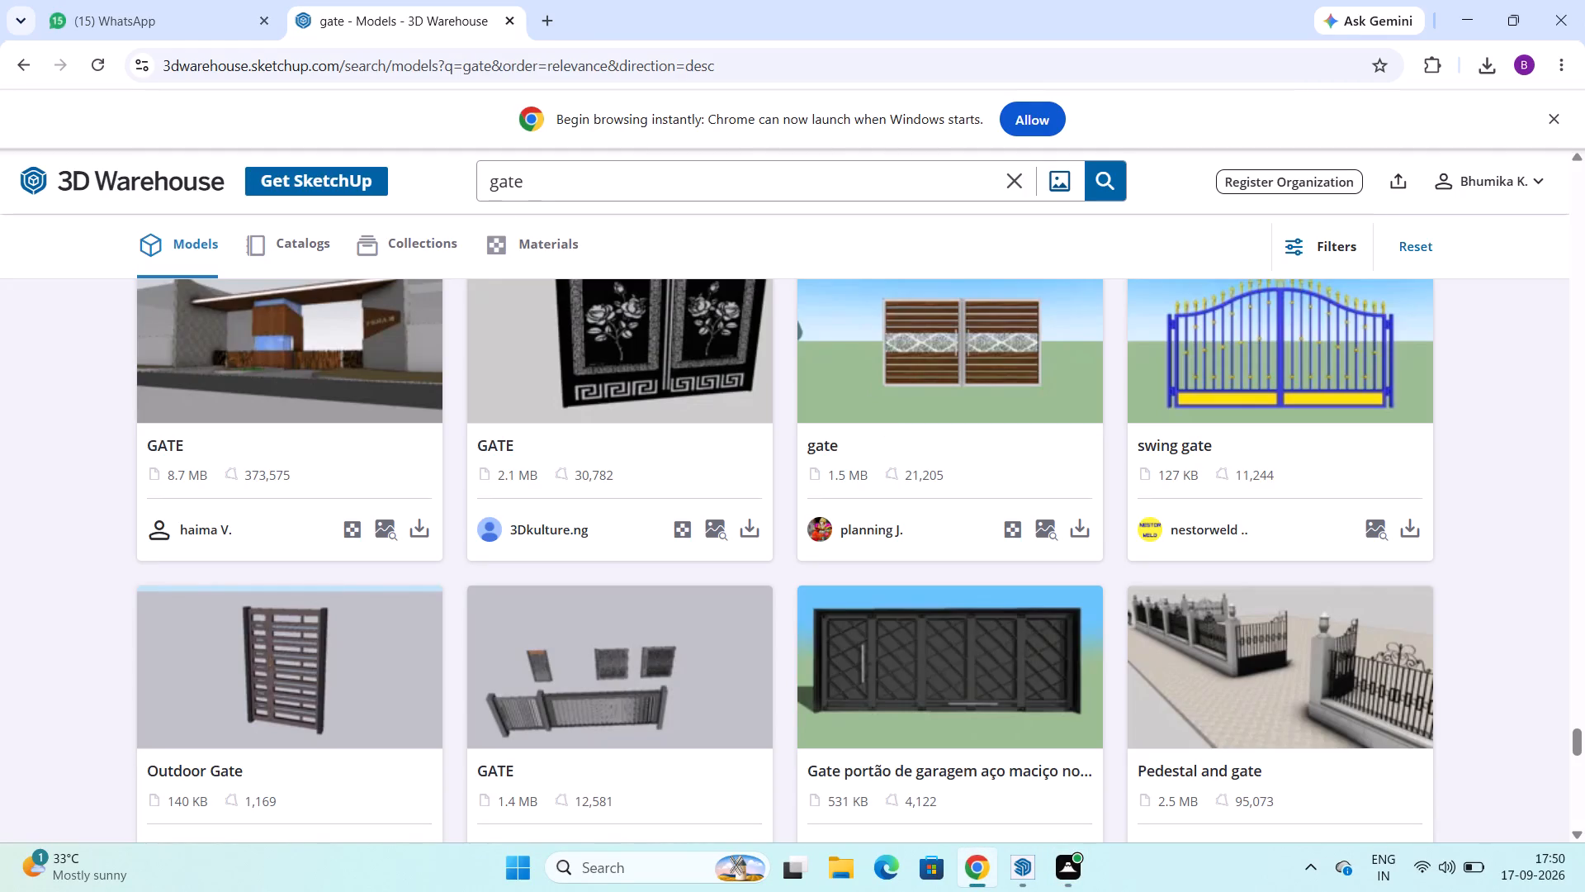
Search the 3D Warehouse models for tv.
double_click(527, 183)
text(tv)
key(Return)
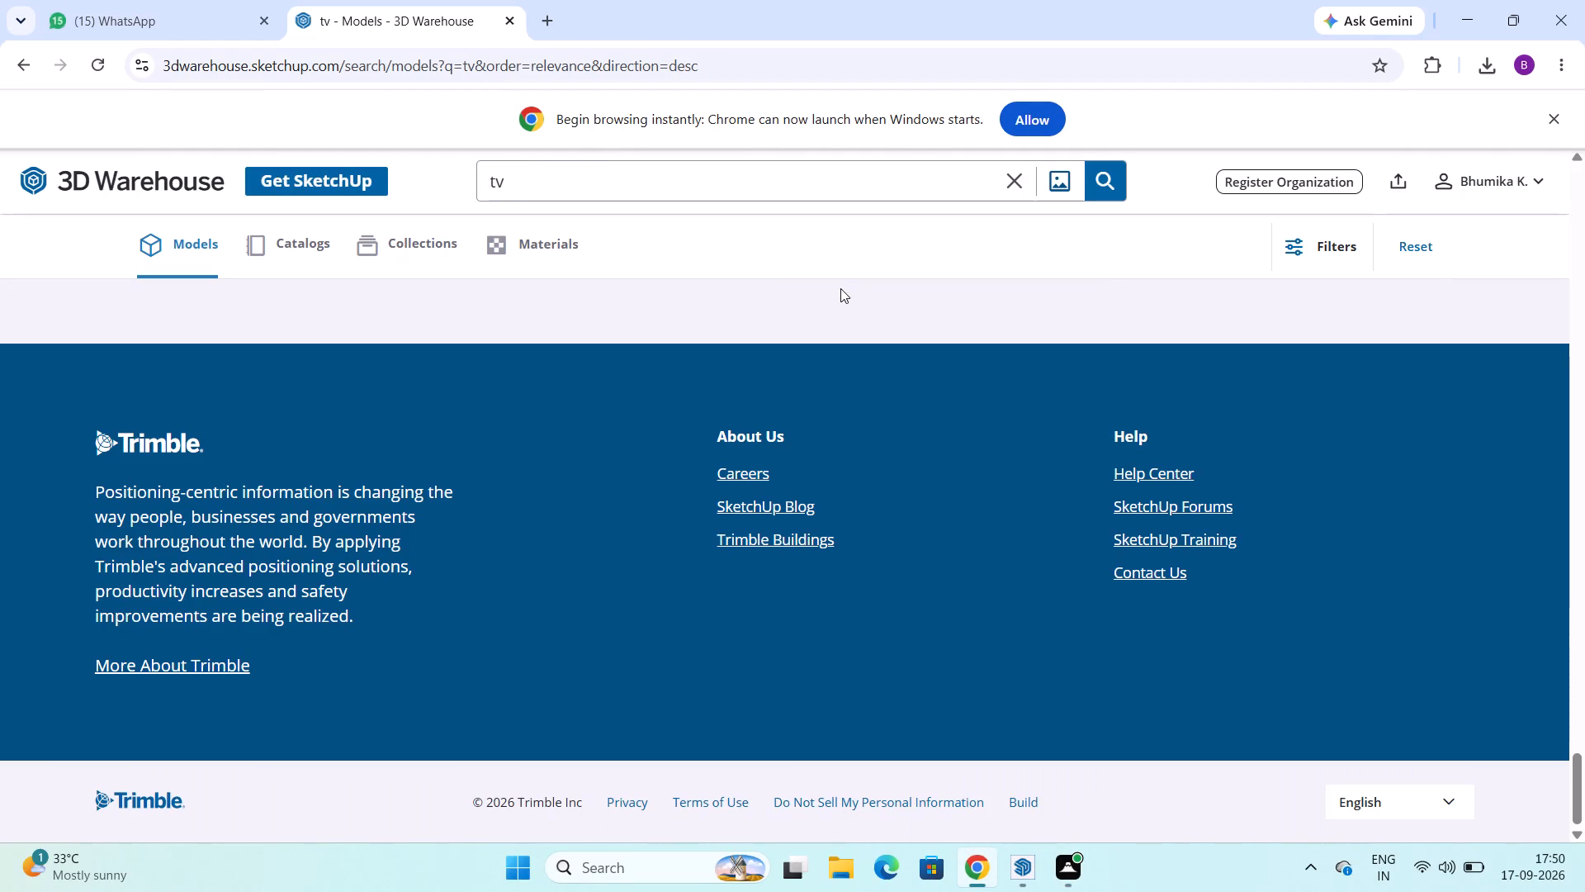
Find the plain black flat-screen Tv model of 109 KB among the results and download it as a SketchUp file.
scroll(845, 300, up, 9)
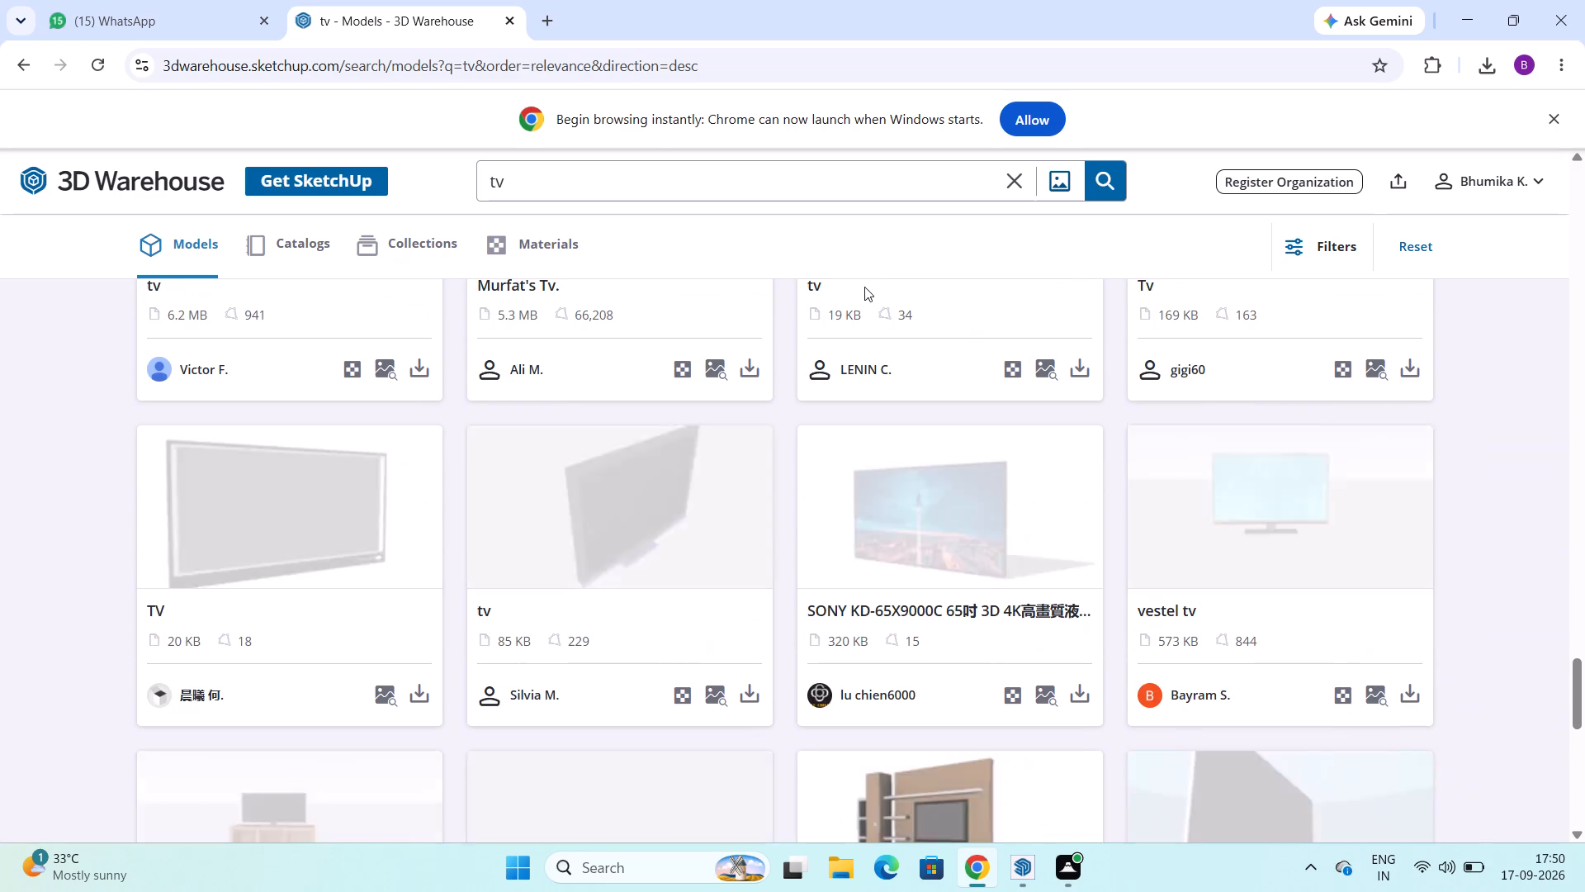
scroll(740, 500, up, 8)
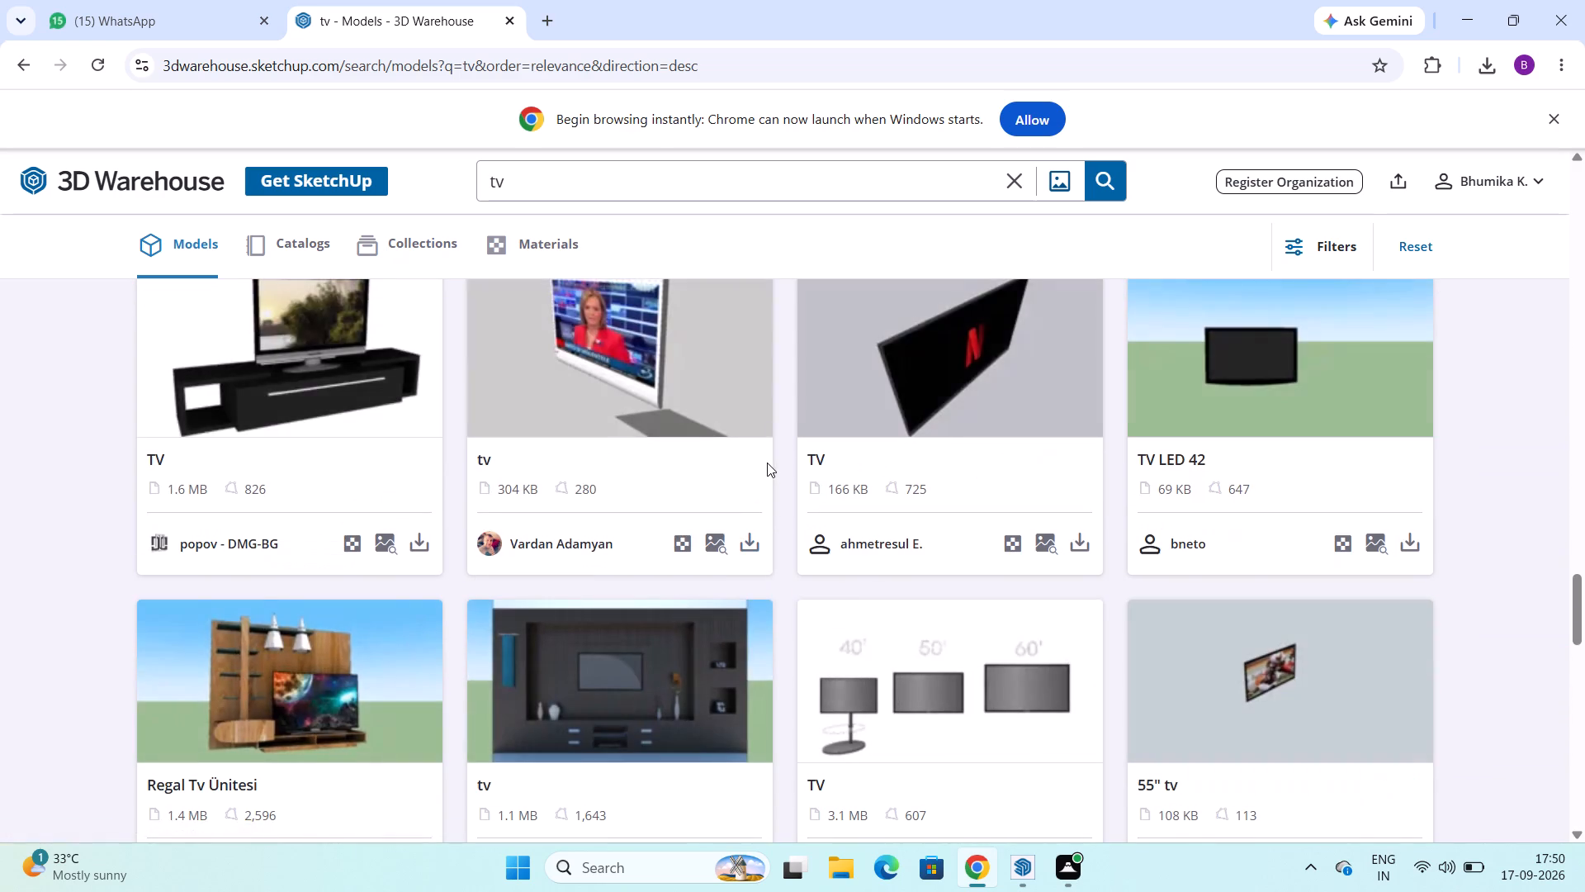
scroll(767, 463, up, 4)
scroll(963, 466, up, 8)
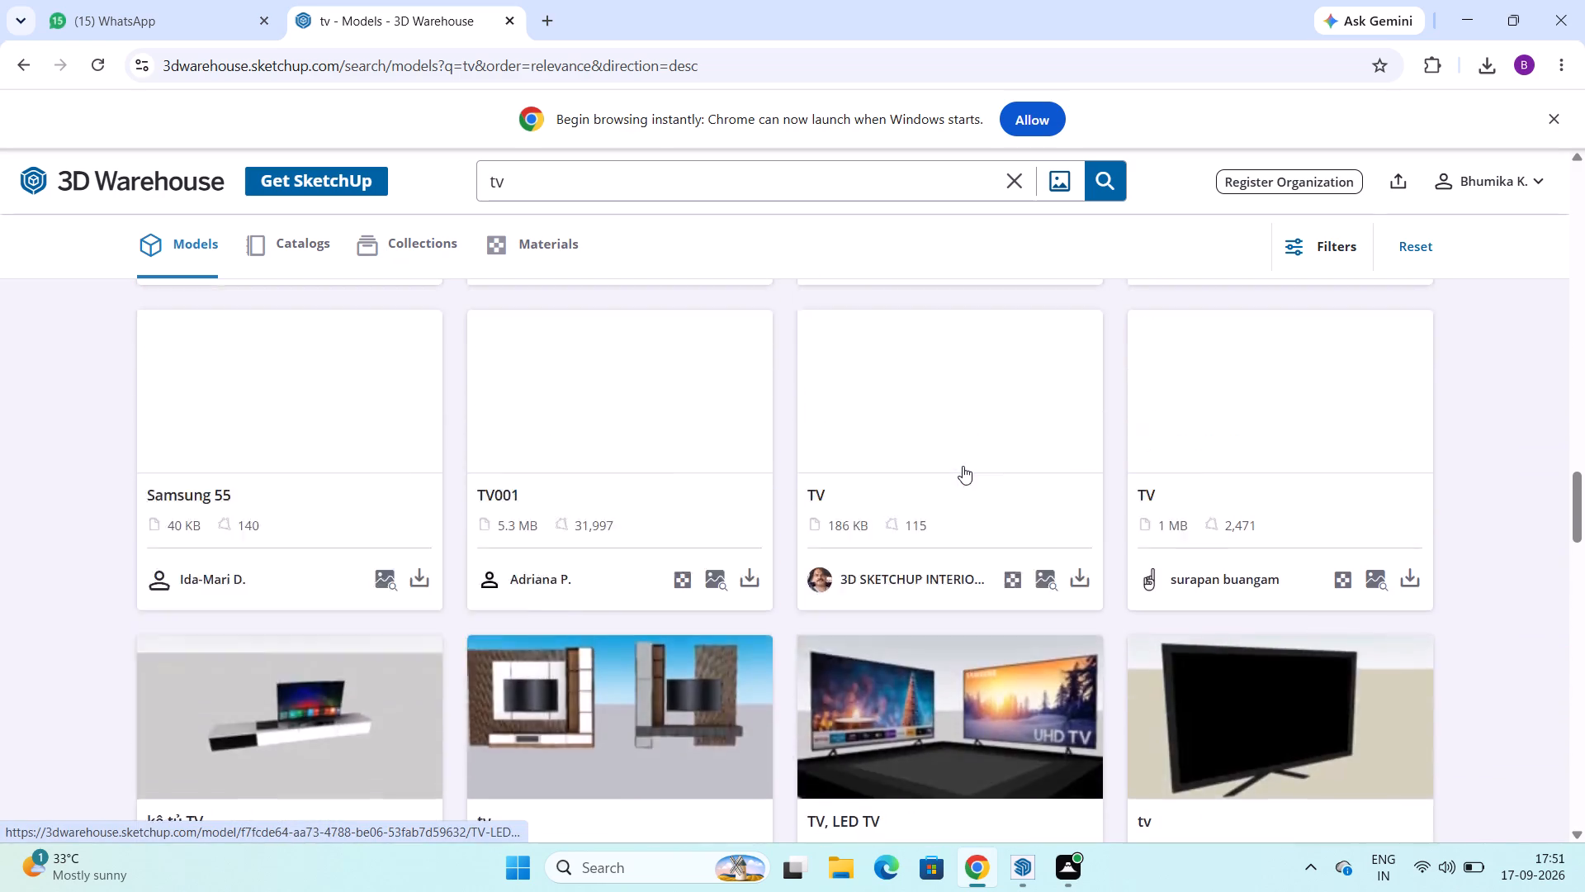
scroll(967, 464, down, 4)
scroll(974, 458, up, 5)
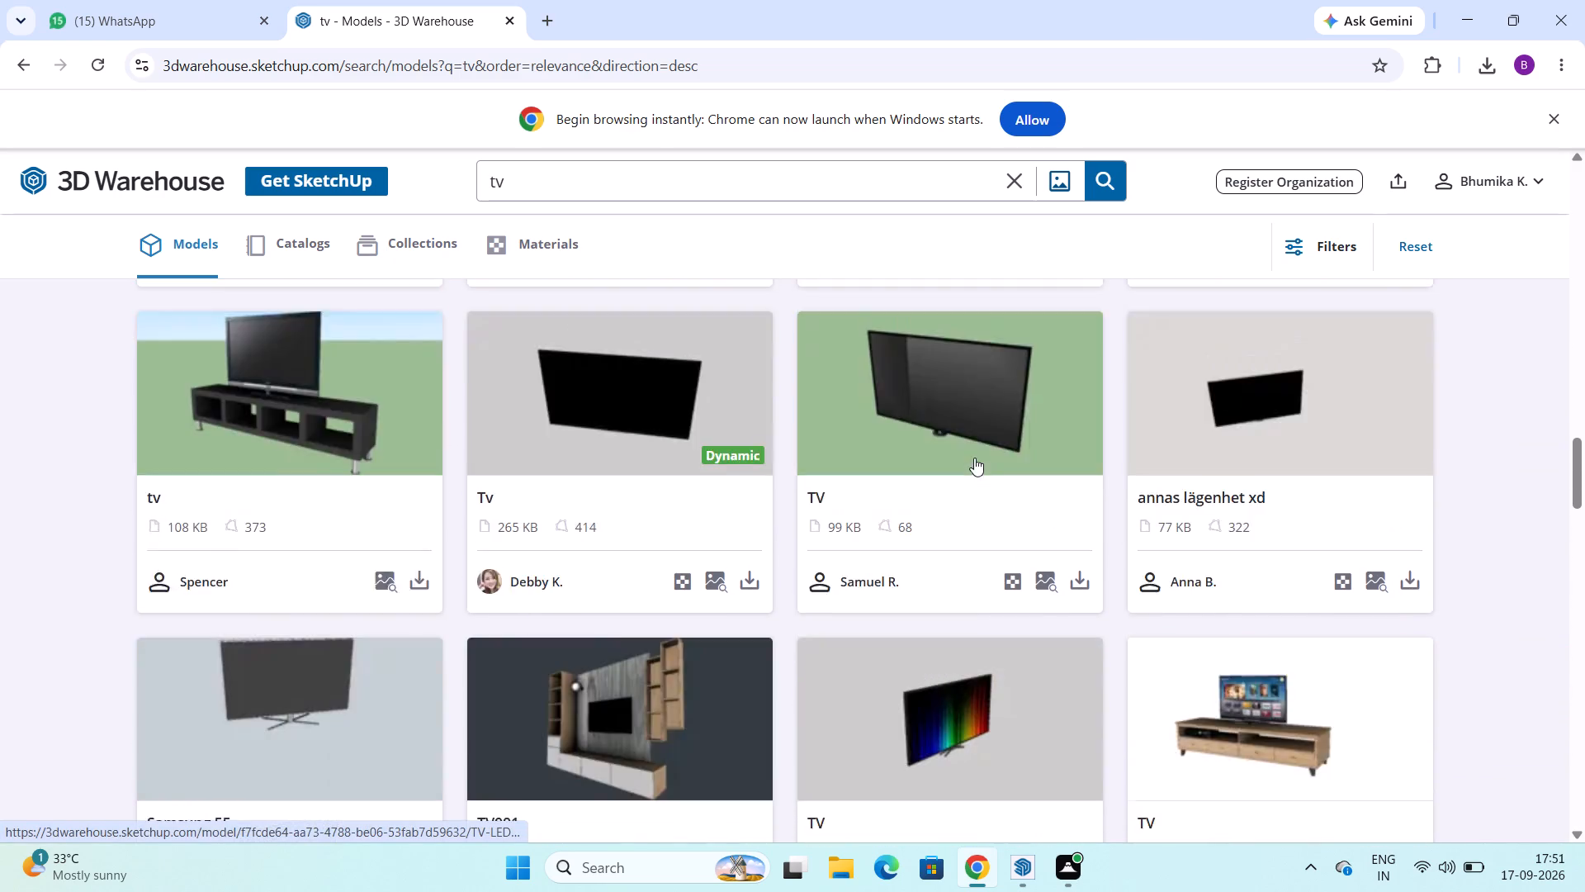
scroll(974, 458, up, 12)
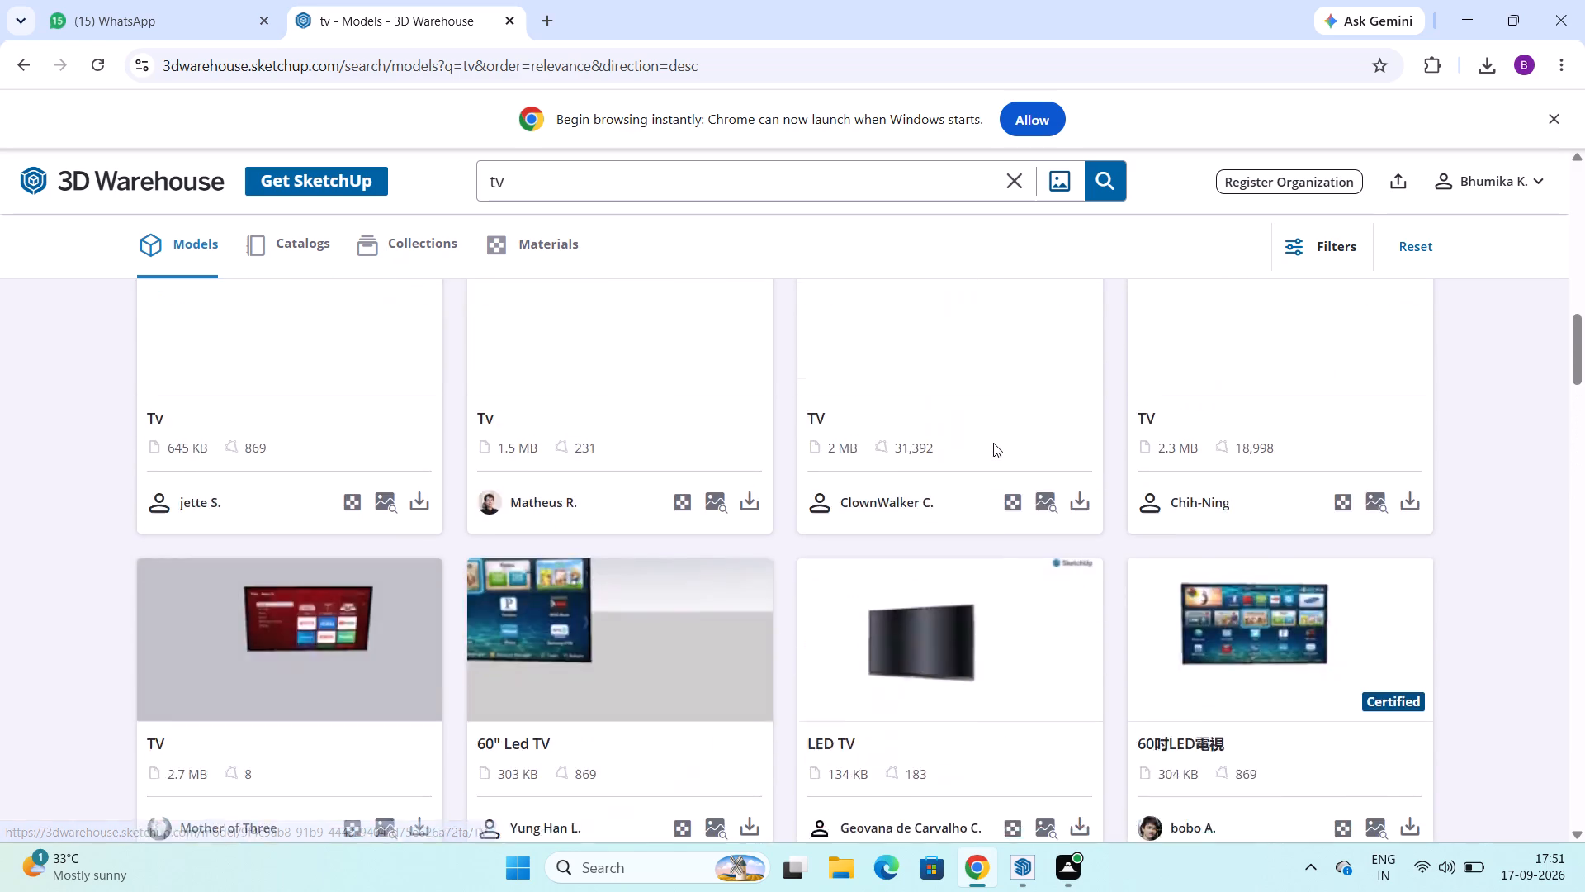
scroll(993, 443, up, 7)
scroll(1074, 444, up, 11)
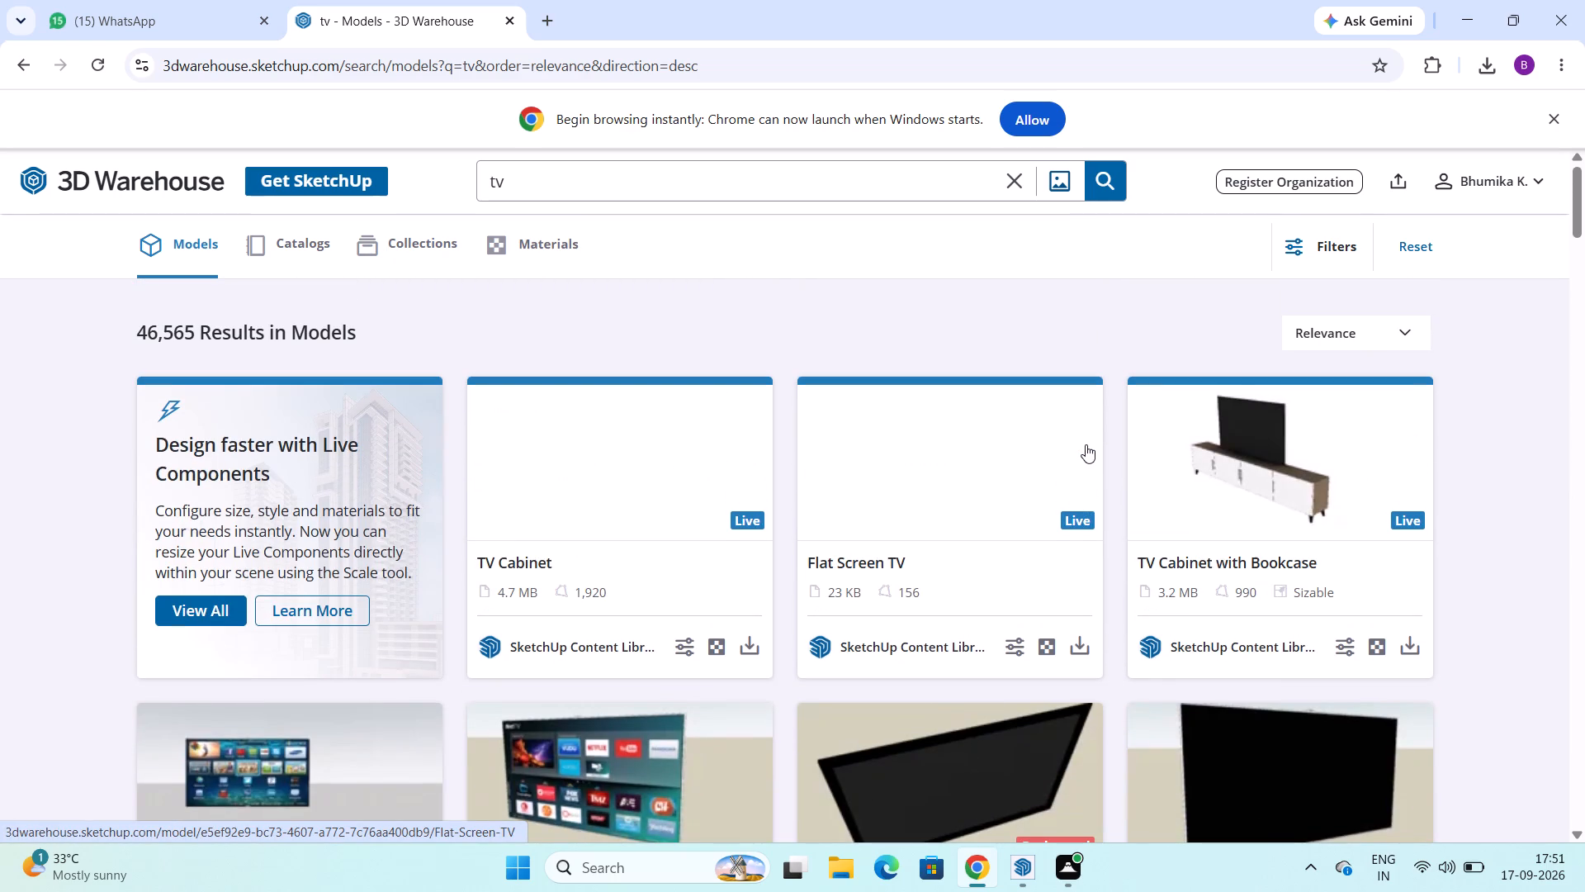
scroll(1086, 444, up, 7)
scroll(1087, 443, down, 3)
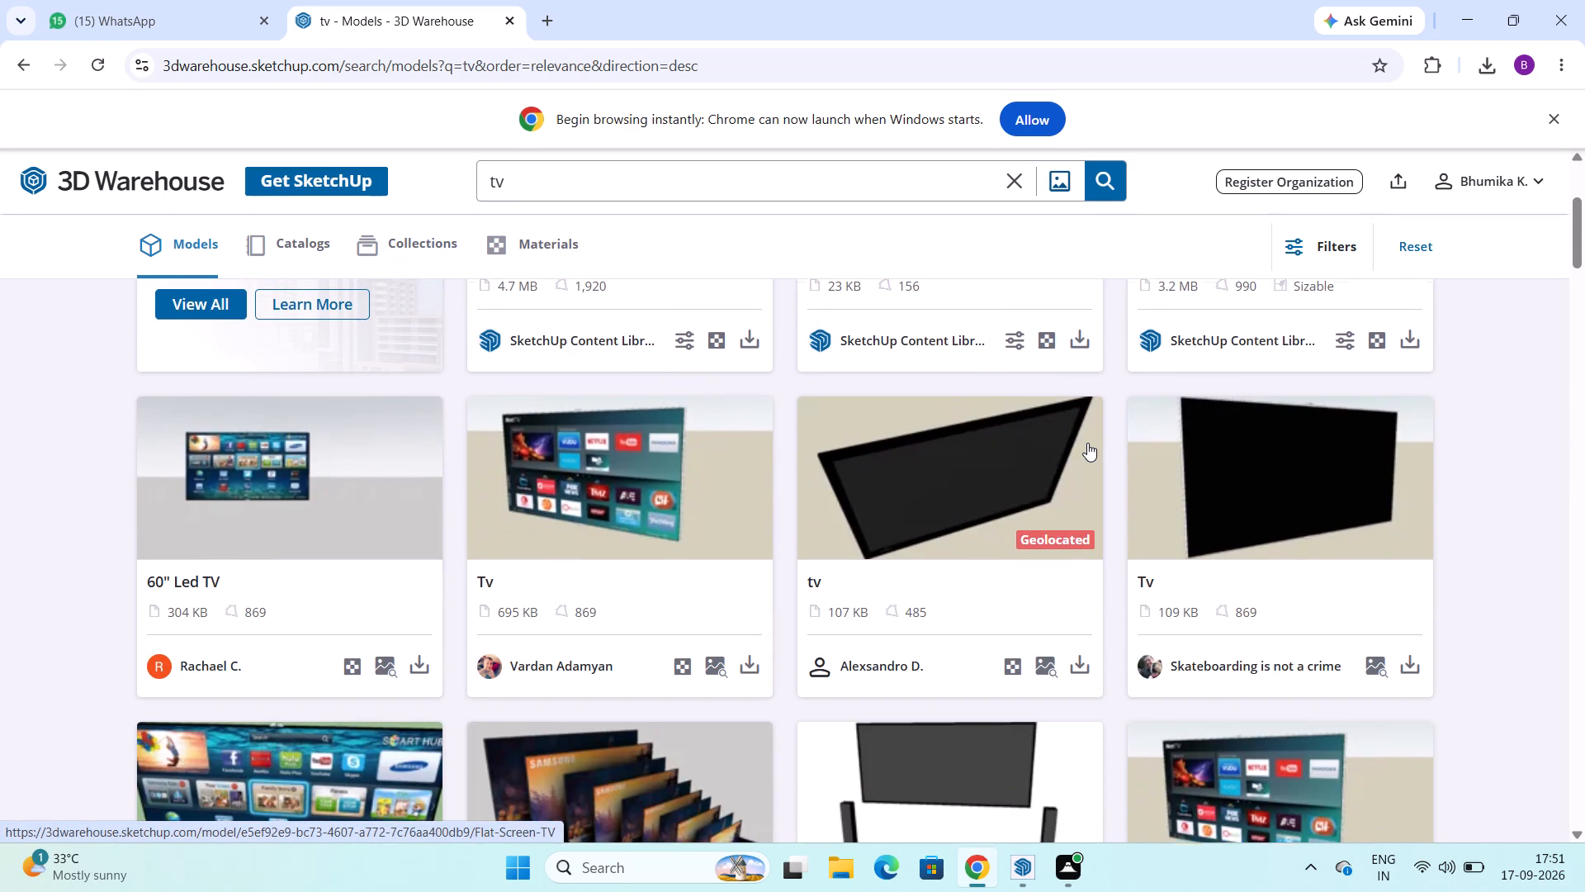
scroll(1087, 443, down, 2)
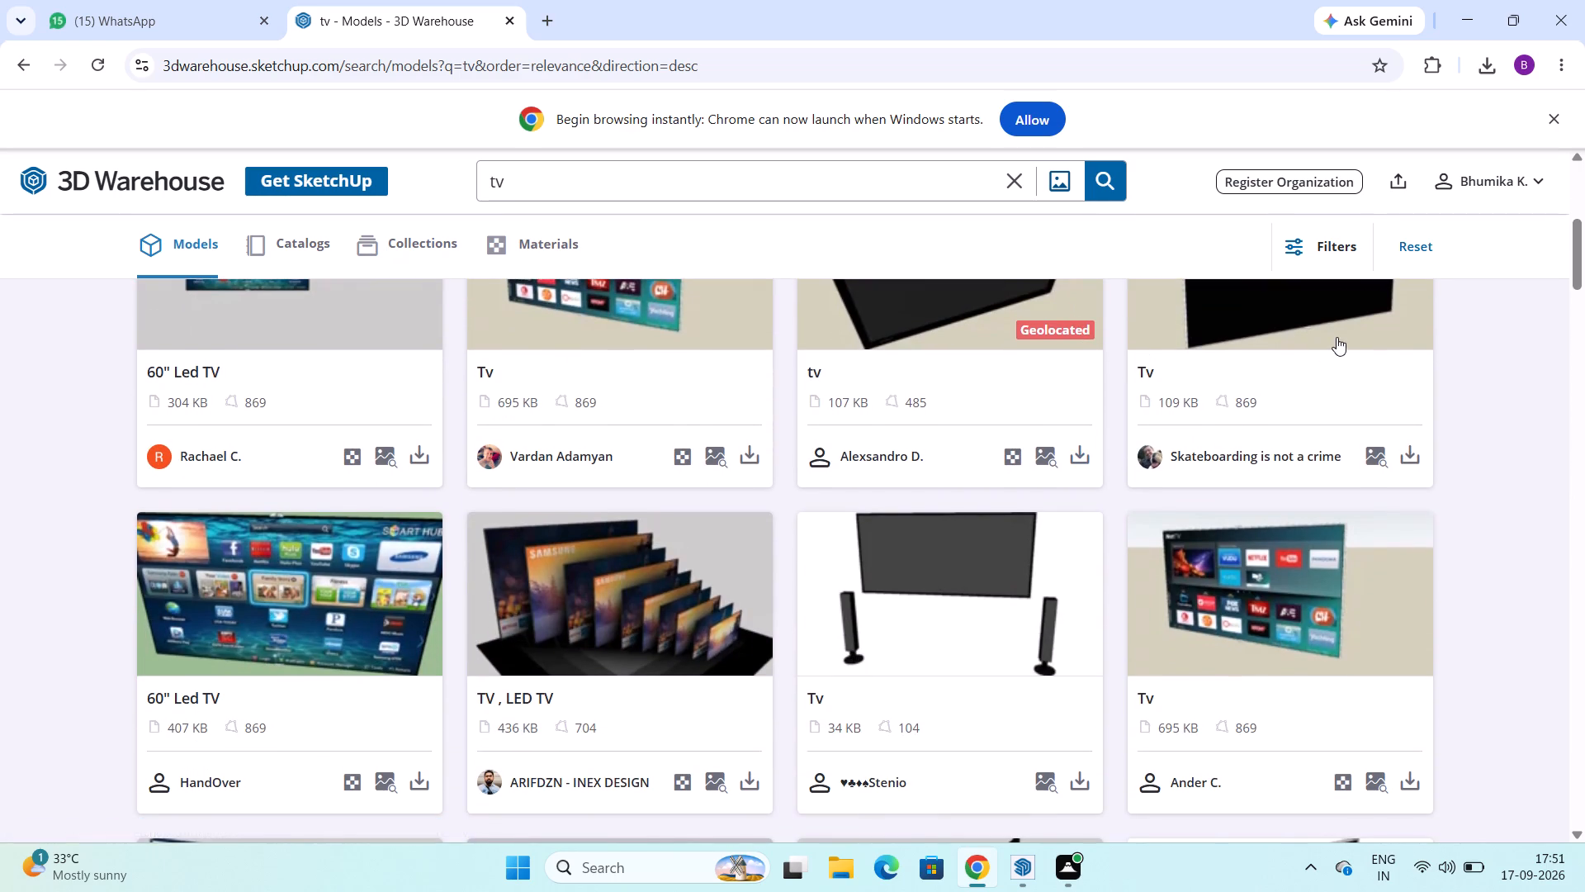
click(1416, 455)
click(1346, 491)
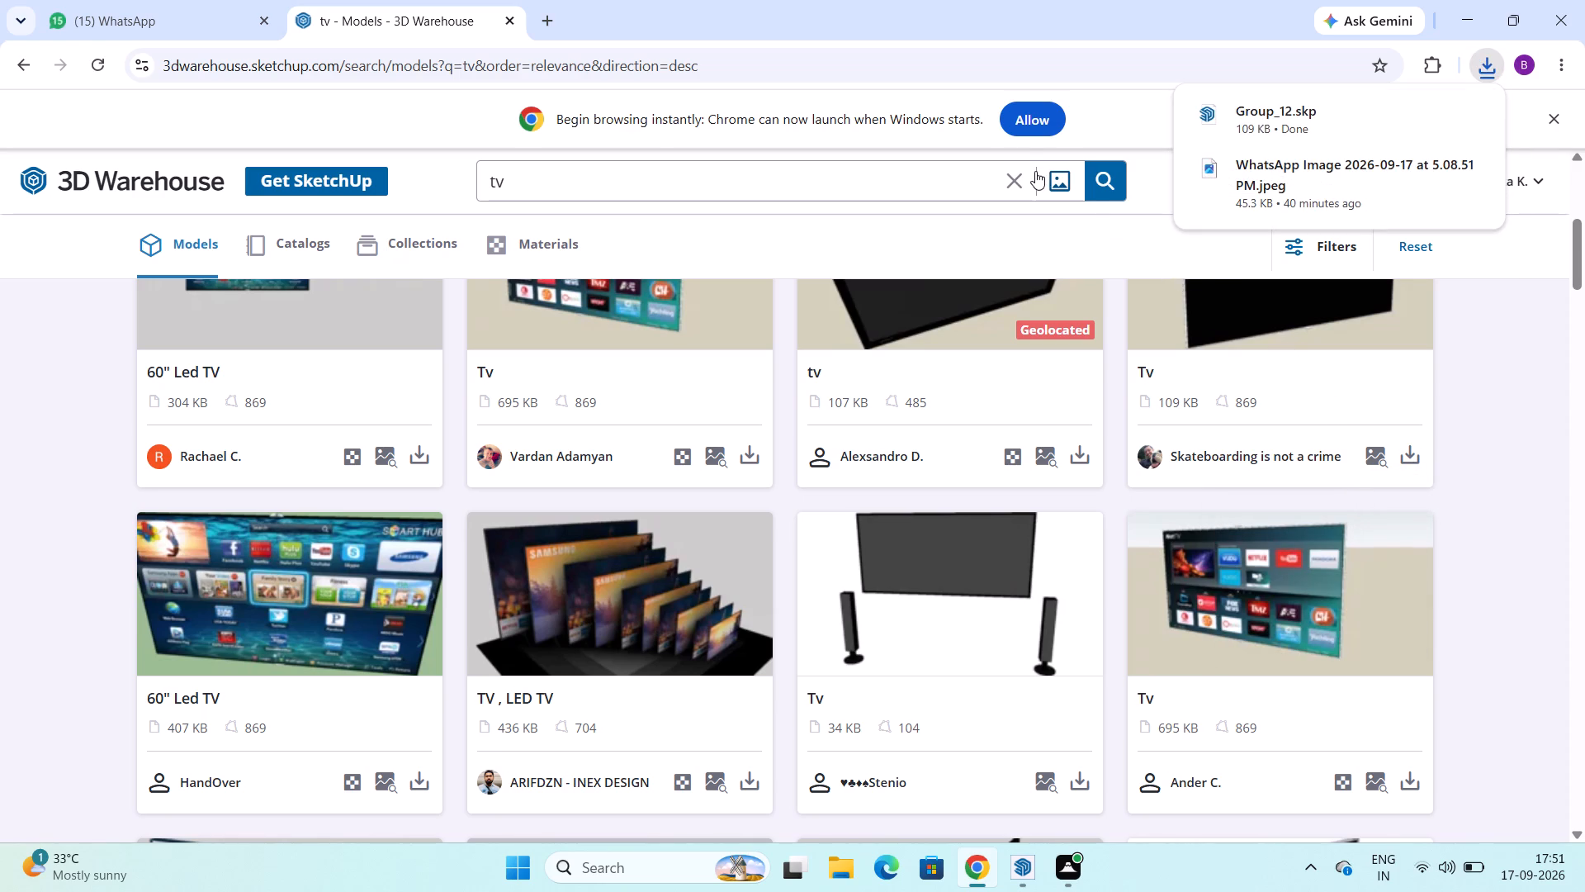
Switch to SketchUp, import the downloaded Group_12 TV model and place it on the cabinet top in front of the central panels.
key(alt+Tab)
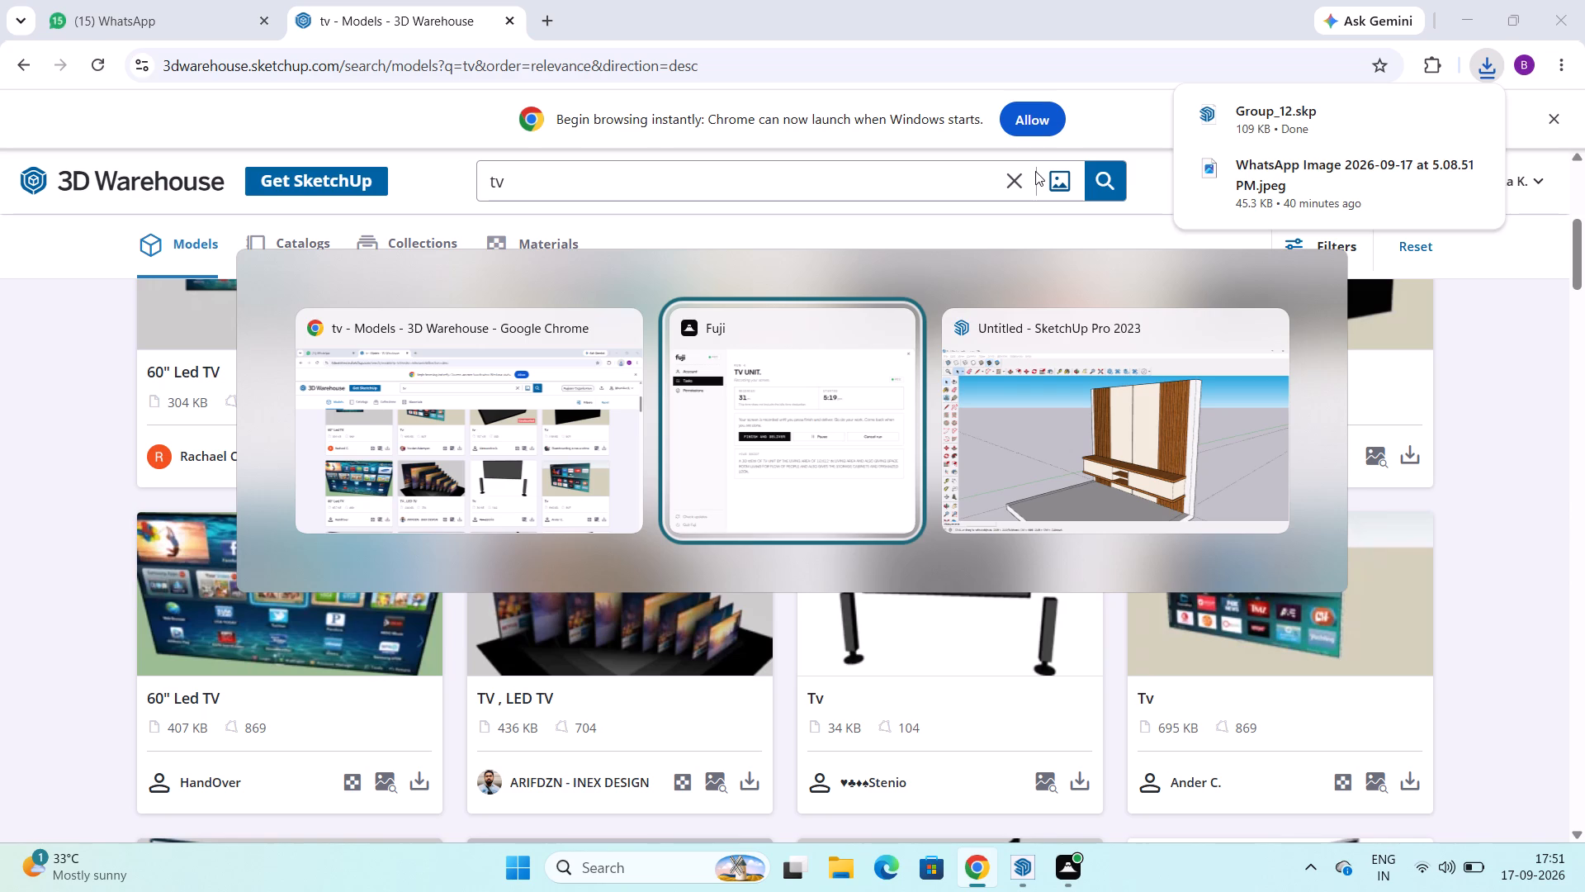
key(alt+Tab)
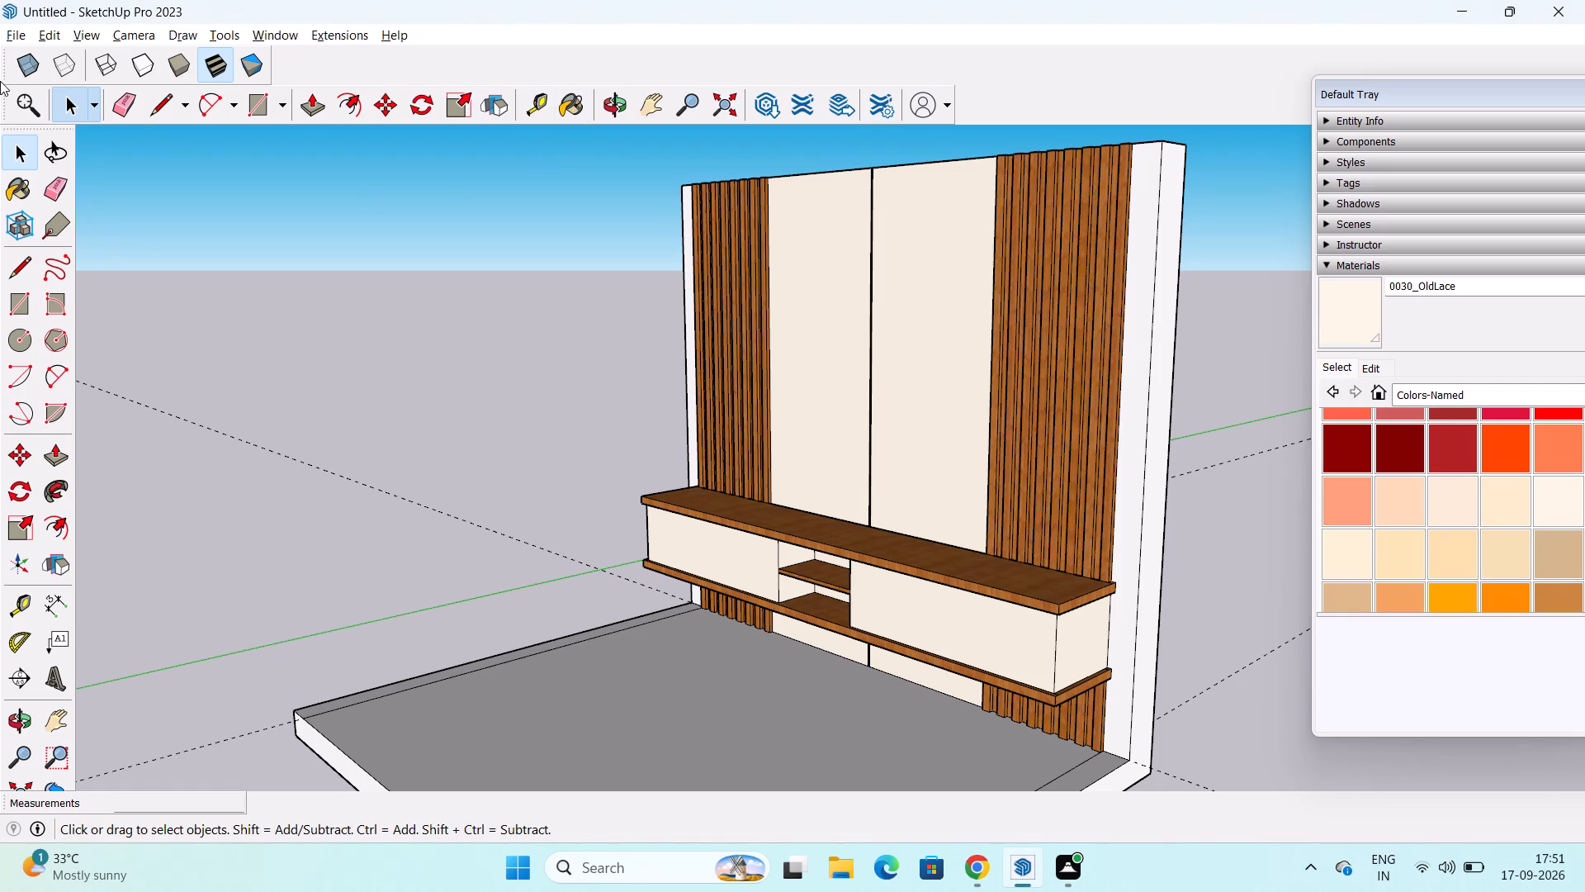
click(10, 30)
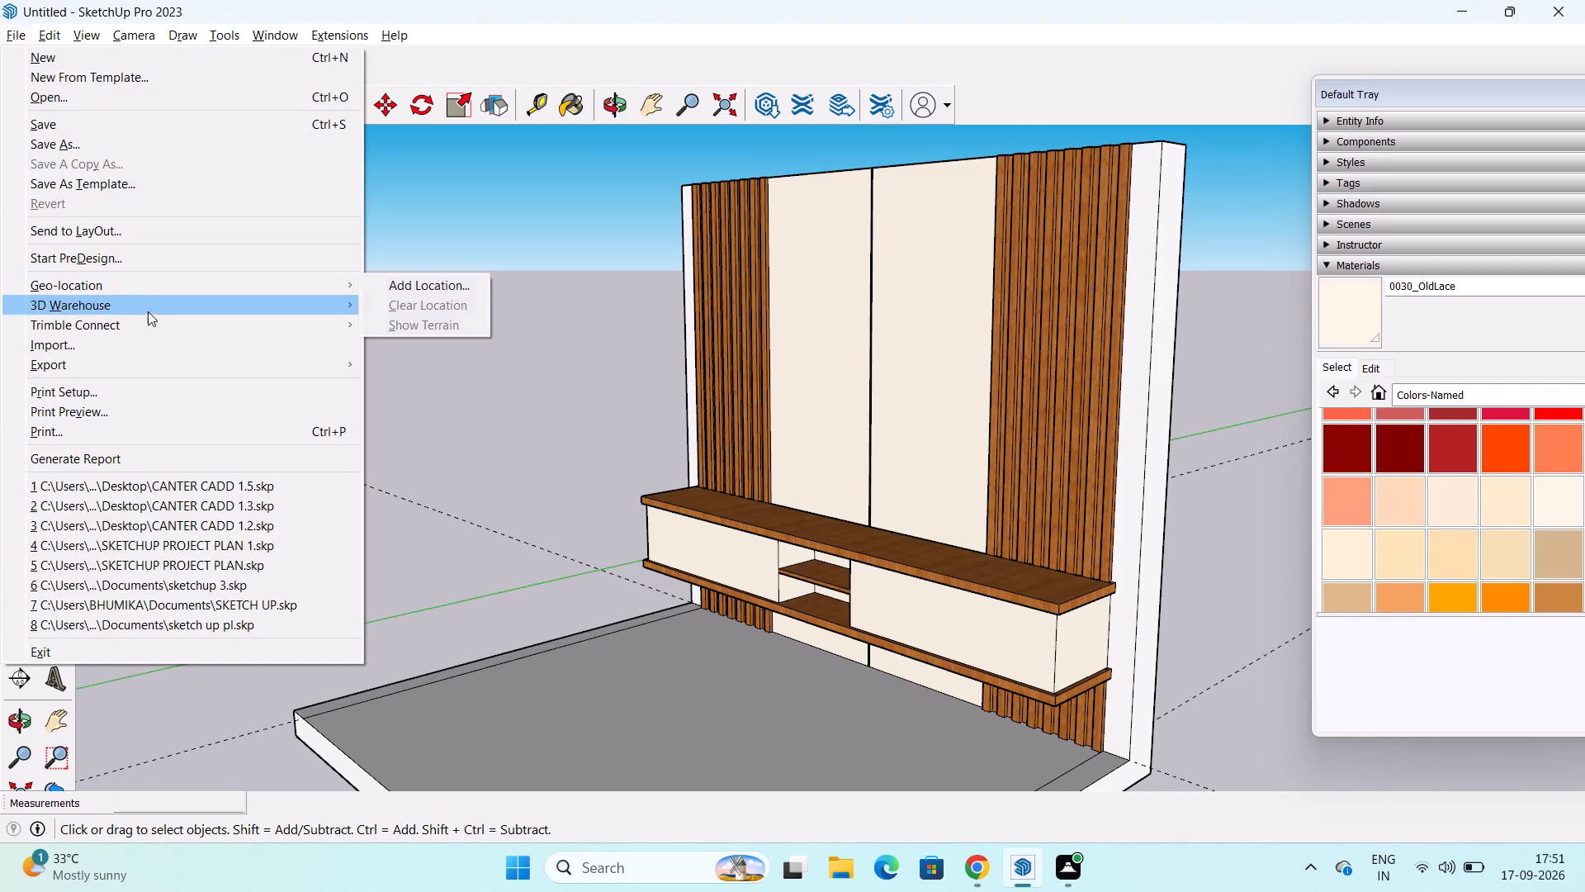
click(154, 337)
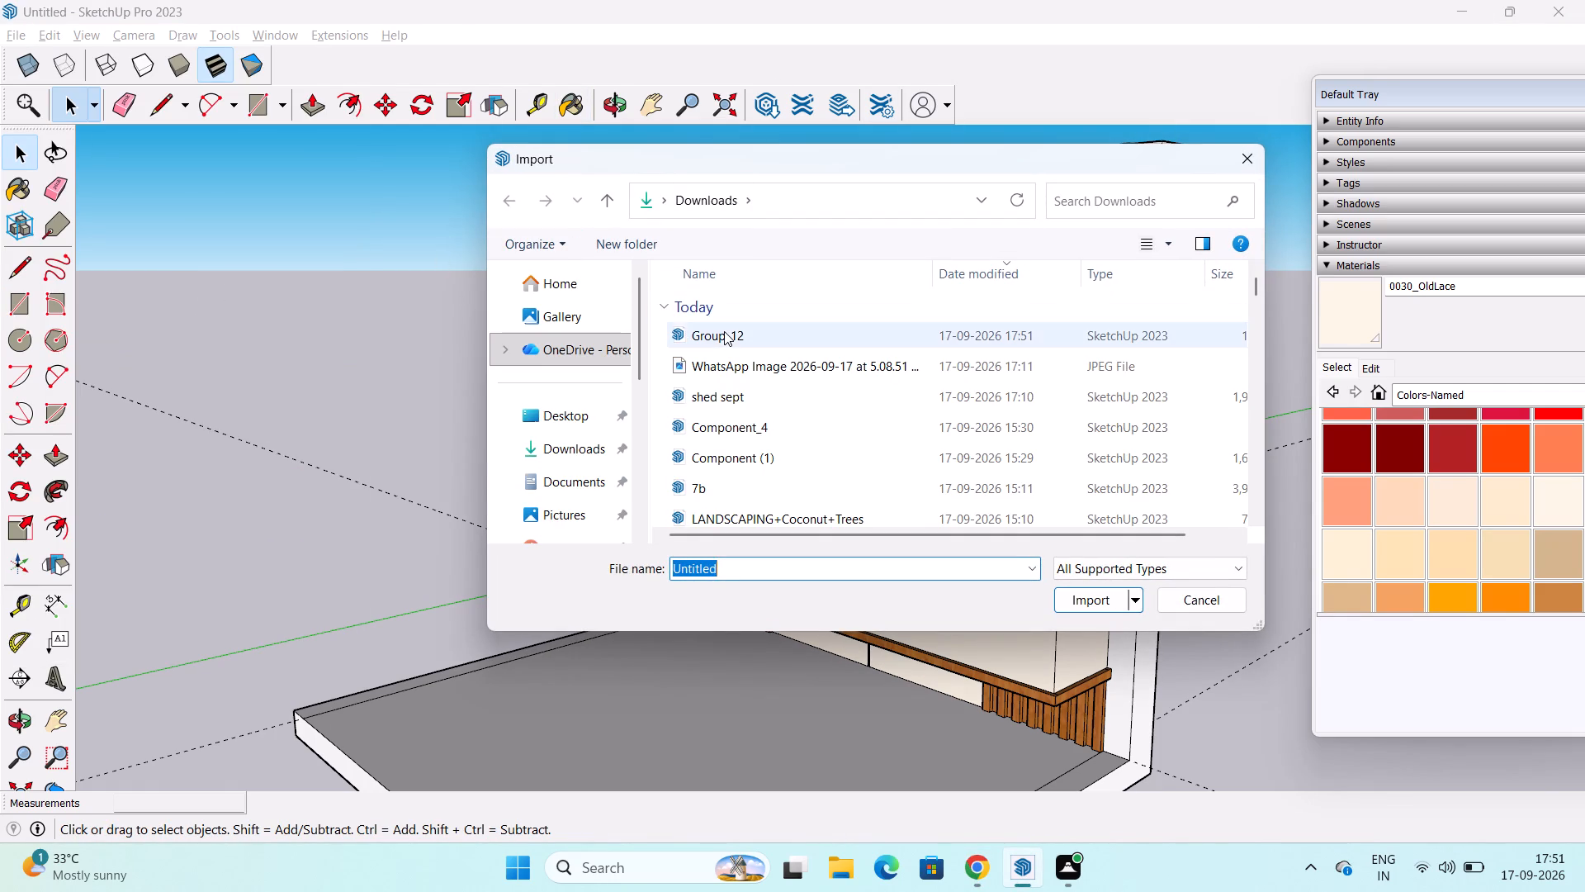
click(724, 331)
click(1104, 601)
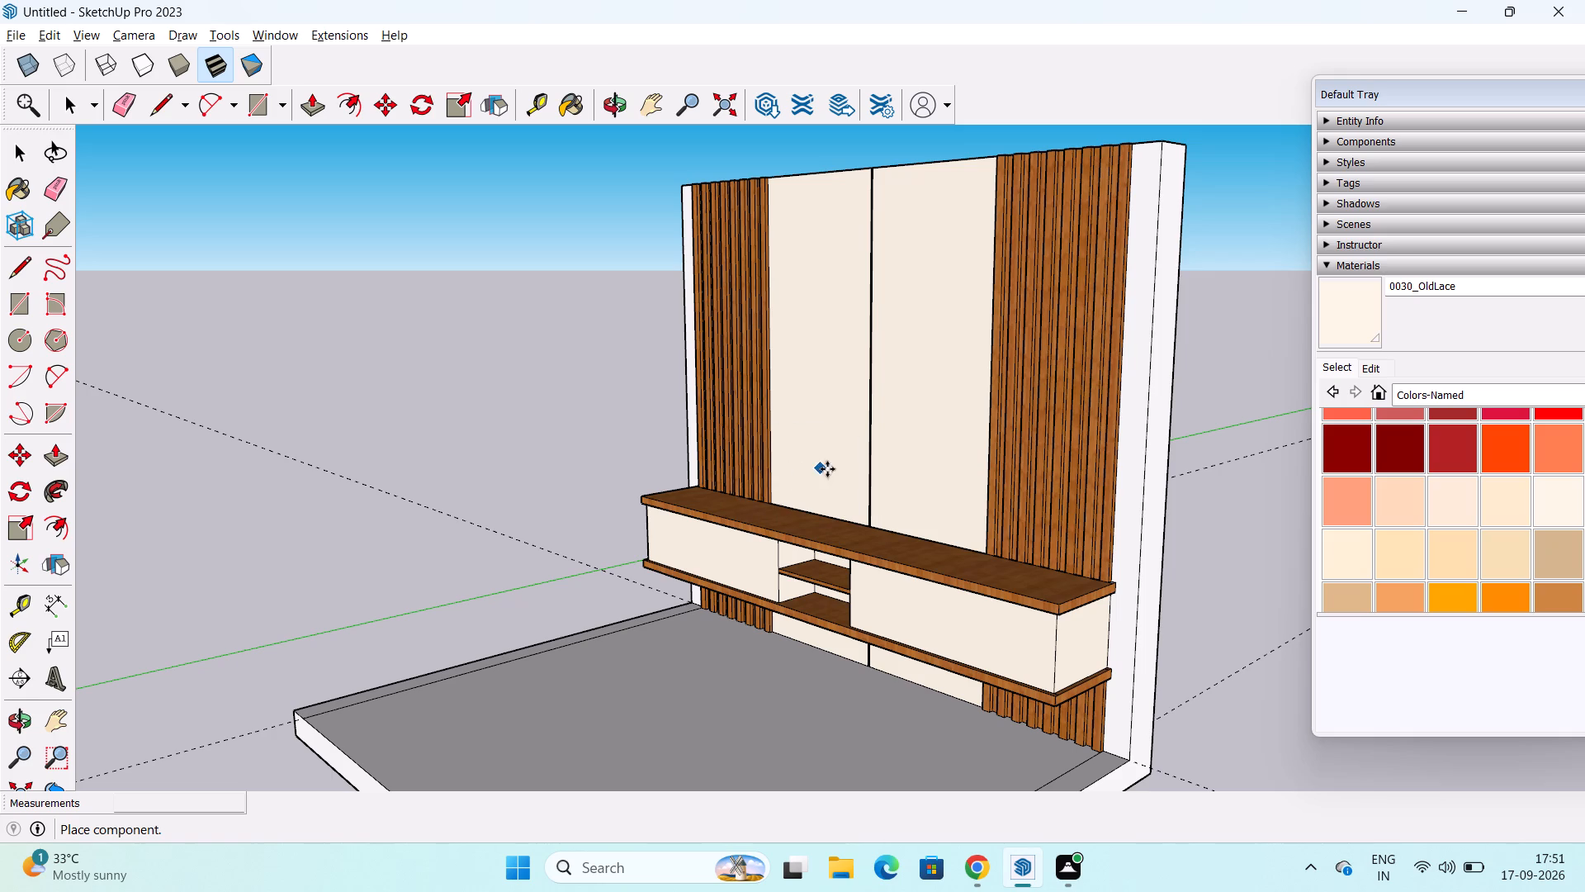
click(795, 517)
Move the TV about 9 3/16" from its lower corner, up off the cabinet top and back towards the central wall panels.
middle_drag(898, 521, 608, 495)
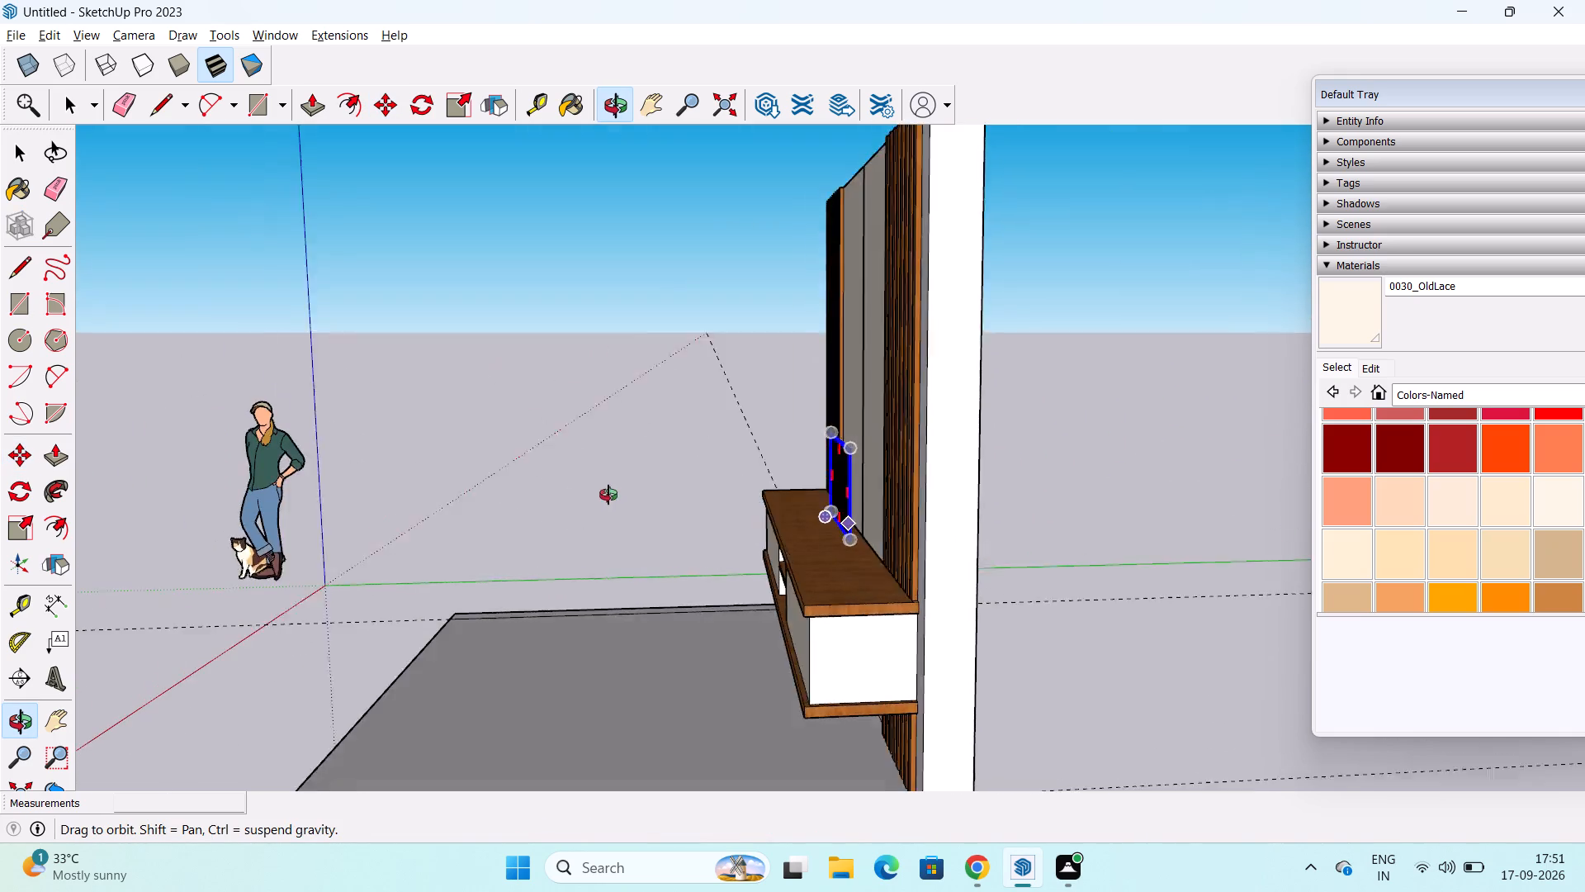
middle_drag(608, 495, 569, 501)
scroll(823, 484, up, 5)
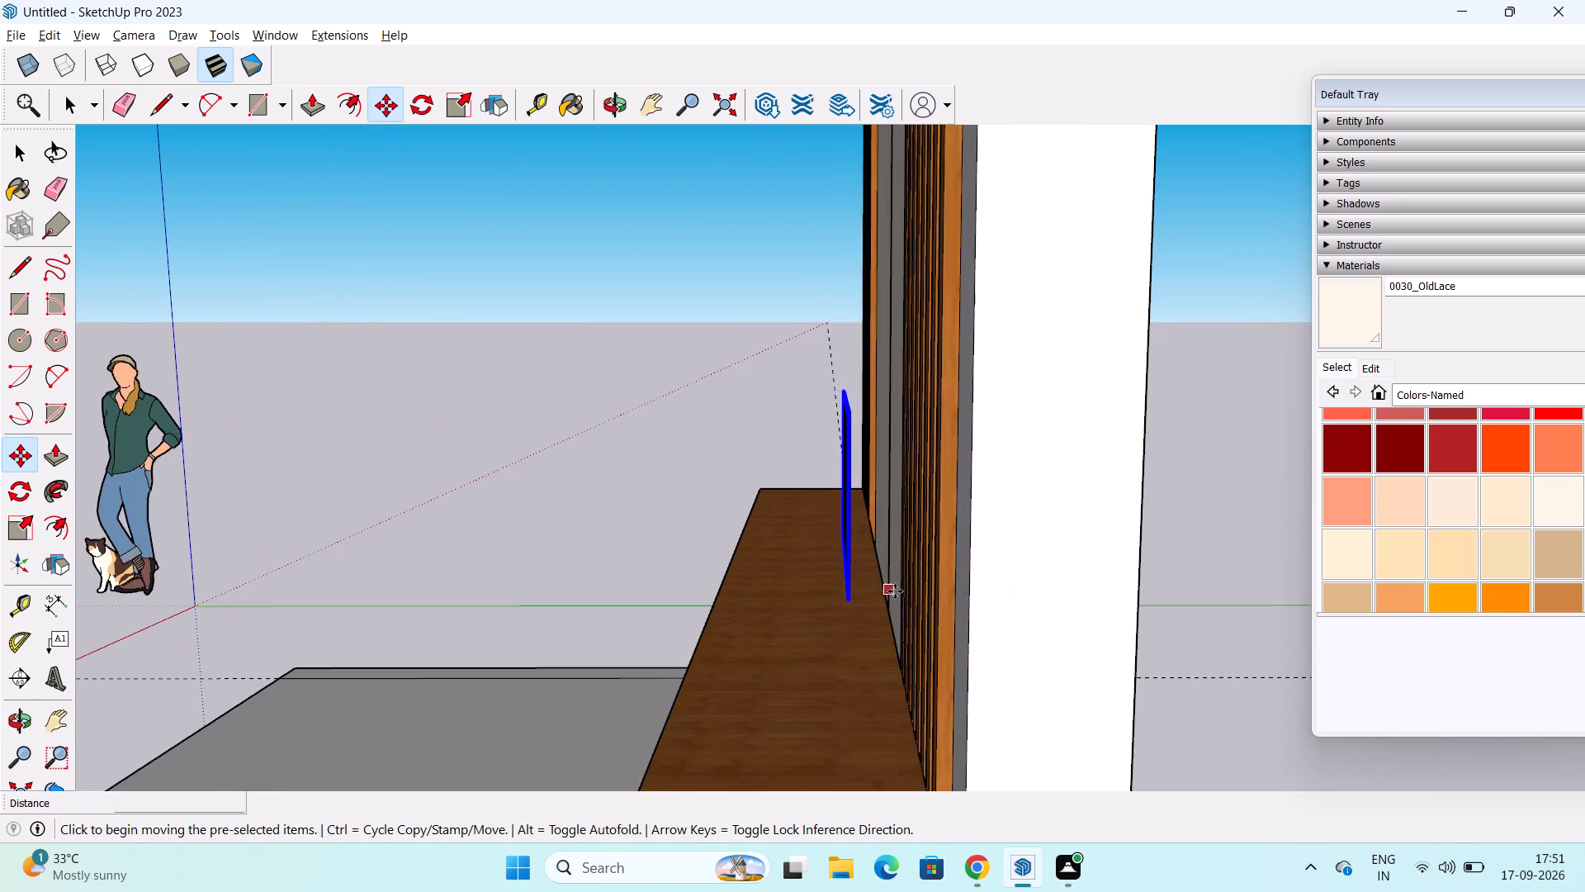
scroll(895, 591, up, 7)
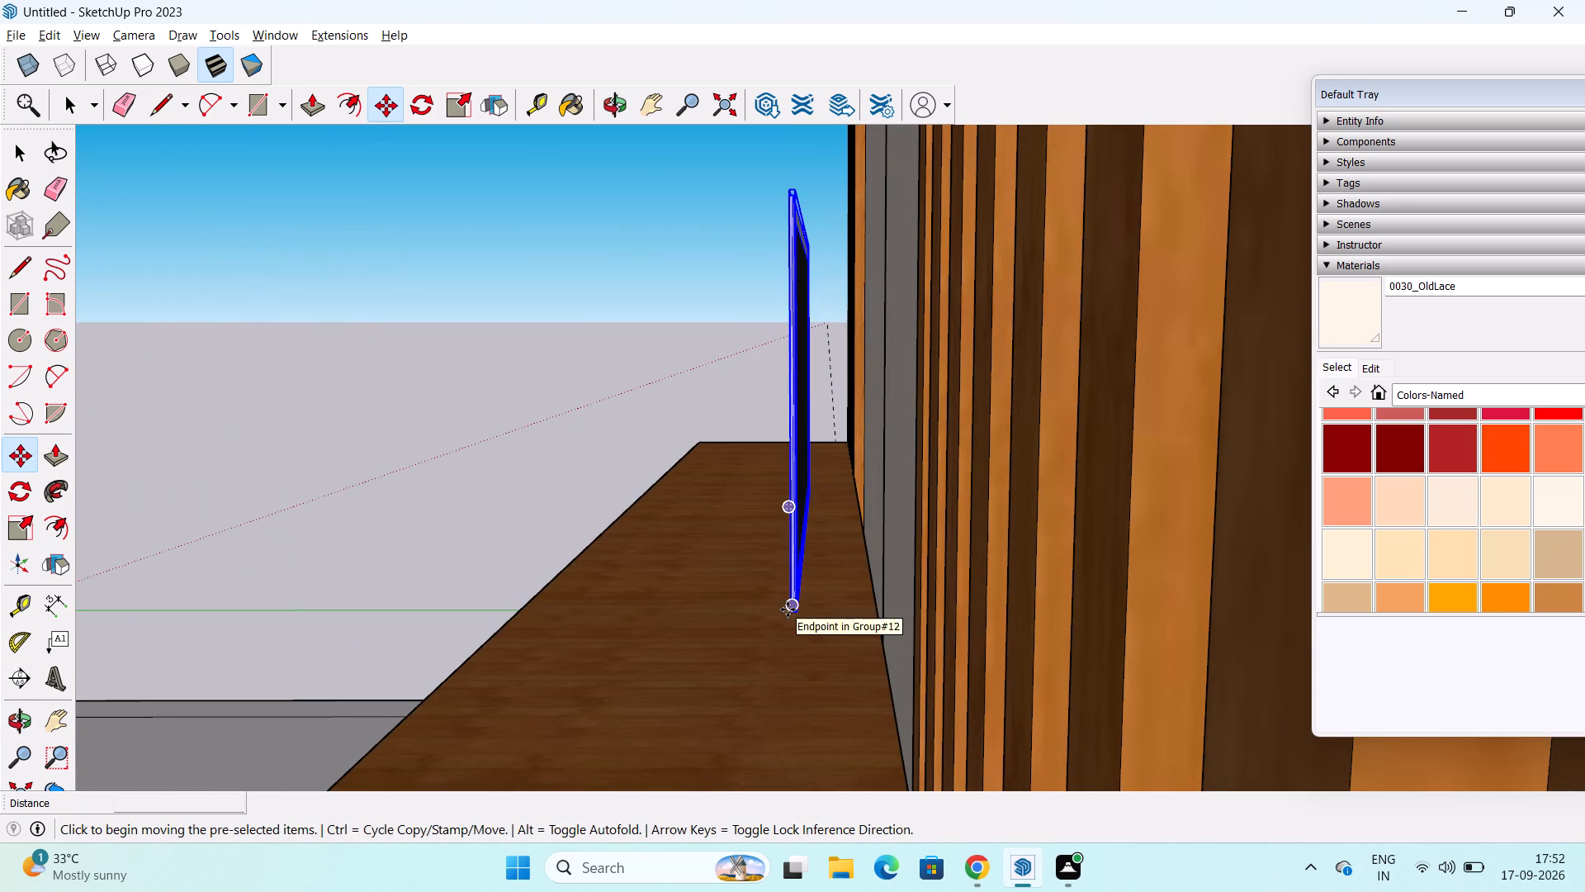
key(m)
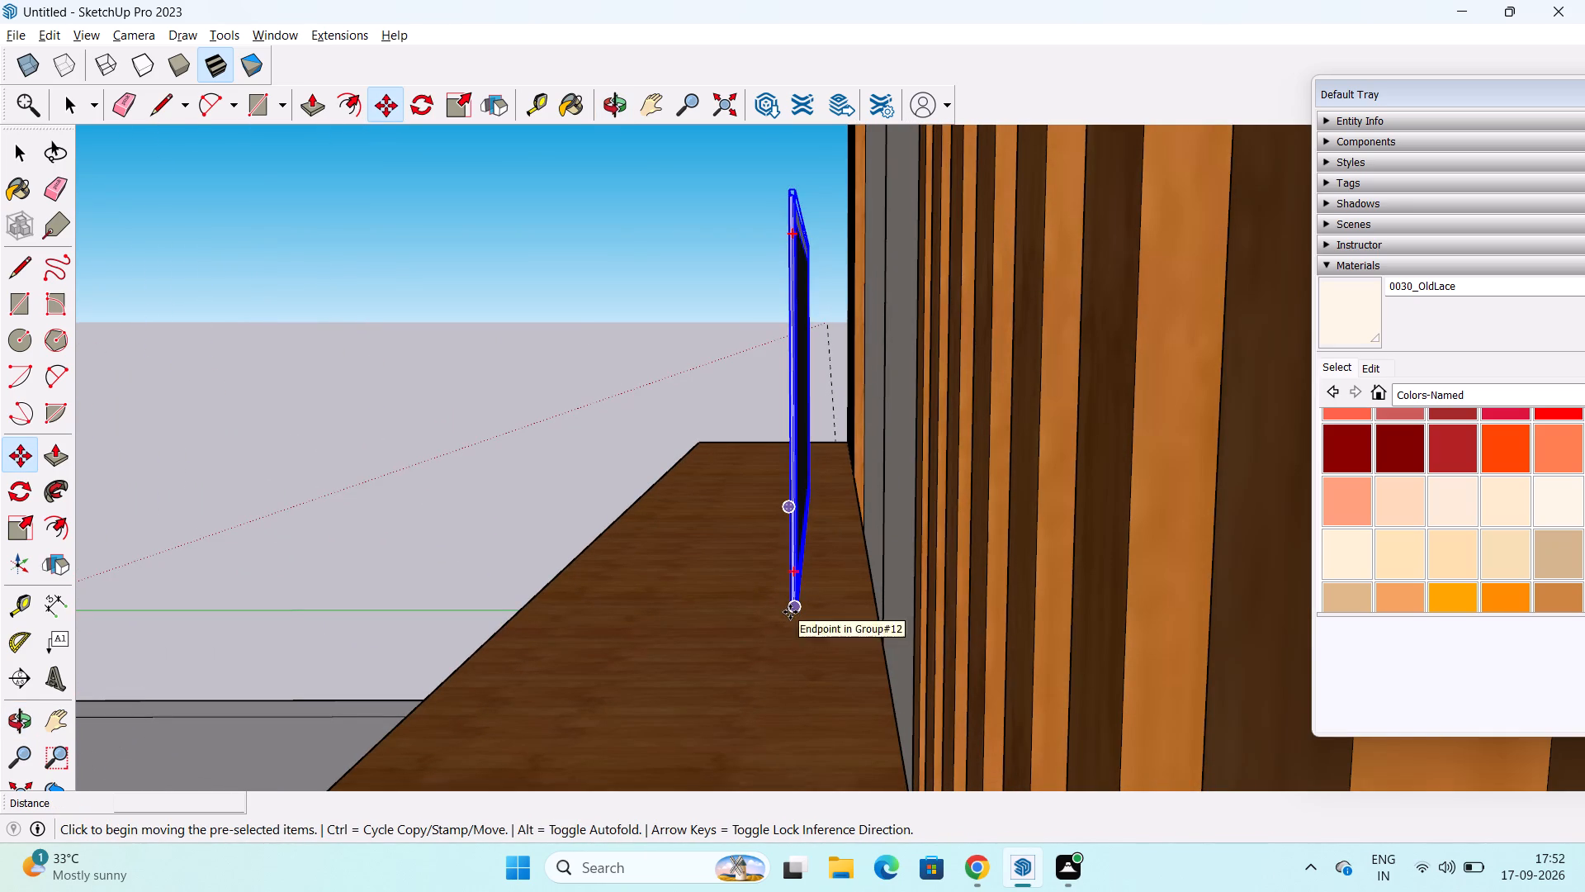
click(792, 612)
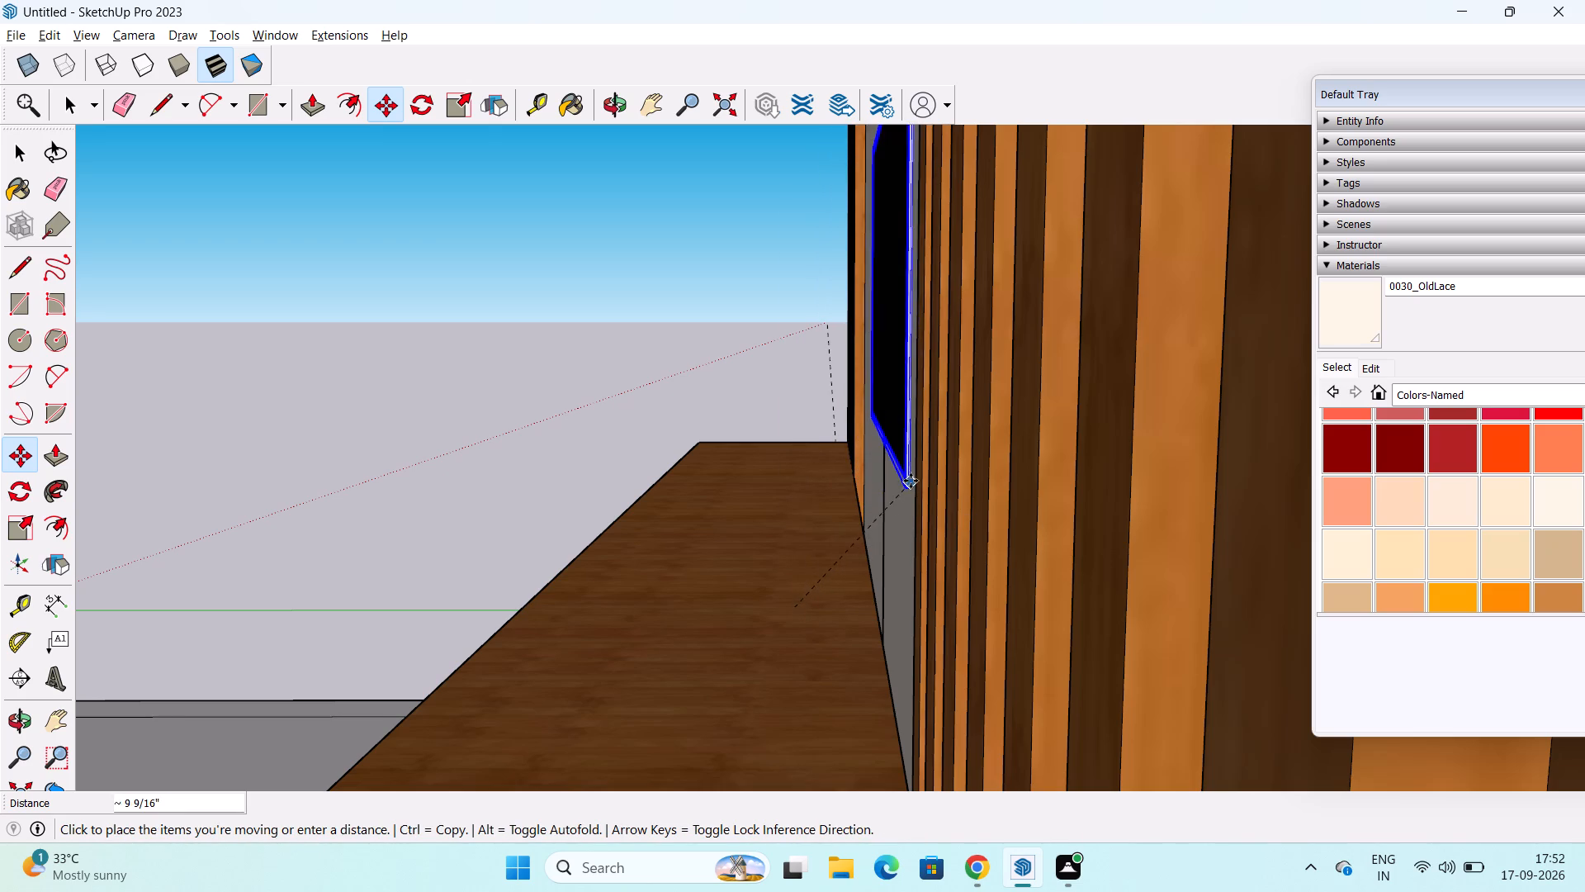
click(898, 462)
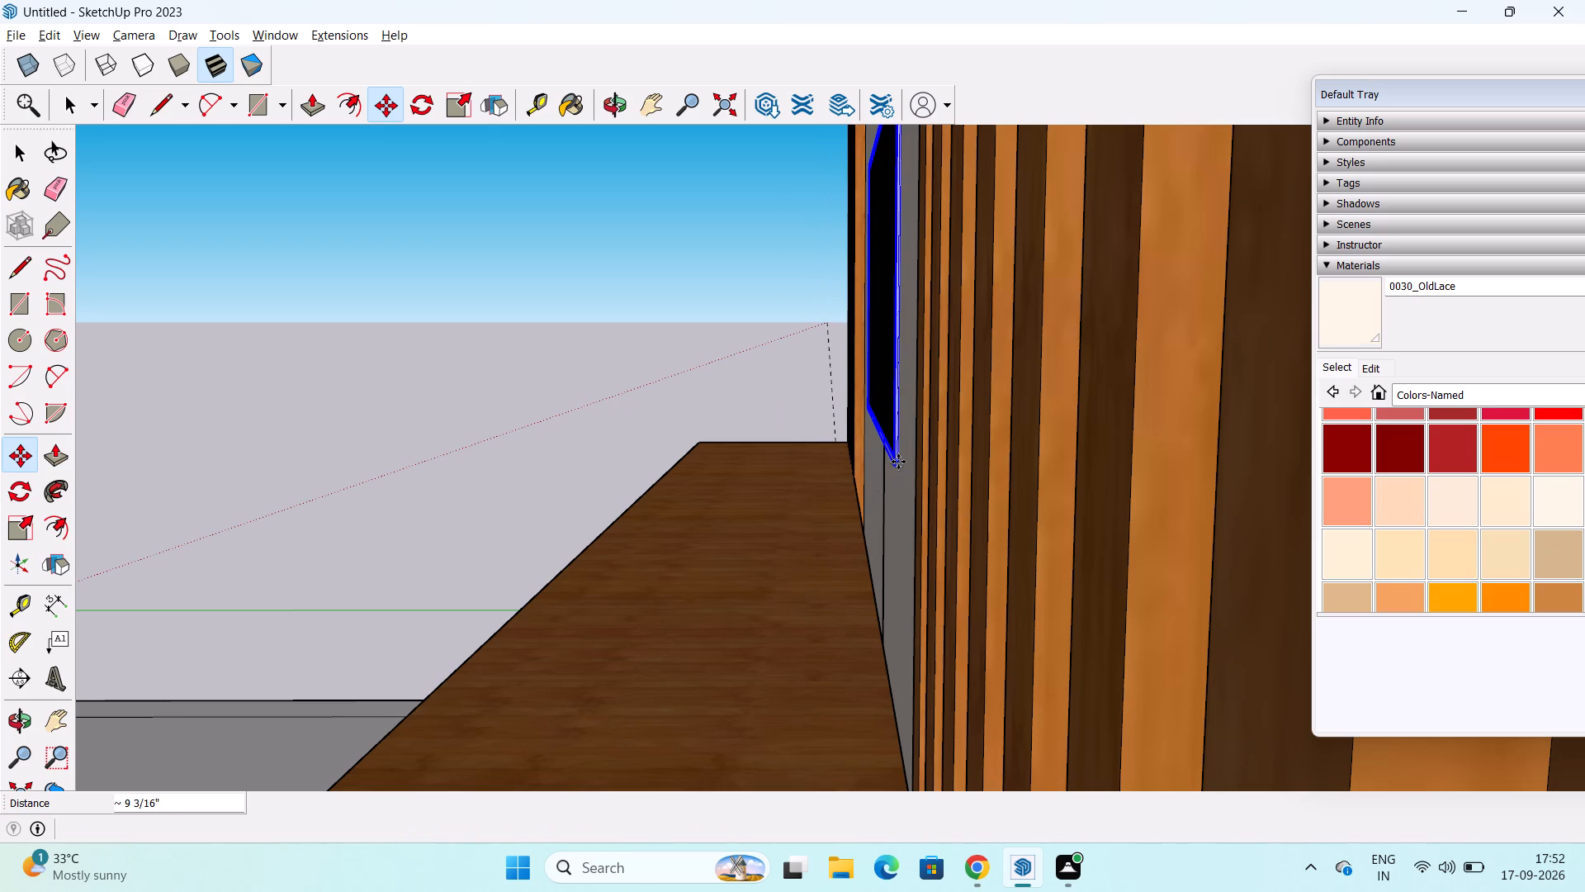
Move the TV by its upper left corner 3 13/16" onto the face of the left central panel.
middle_drag(898, 462, 882, 473)
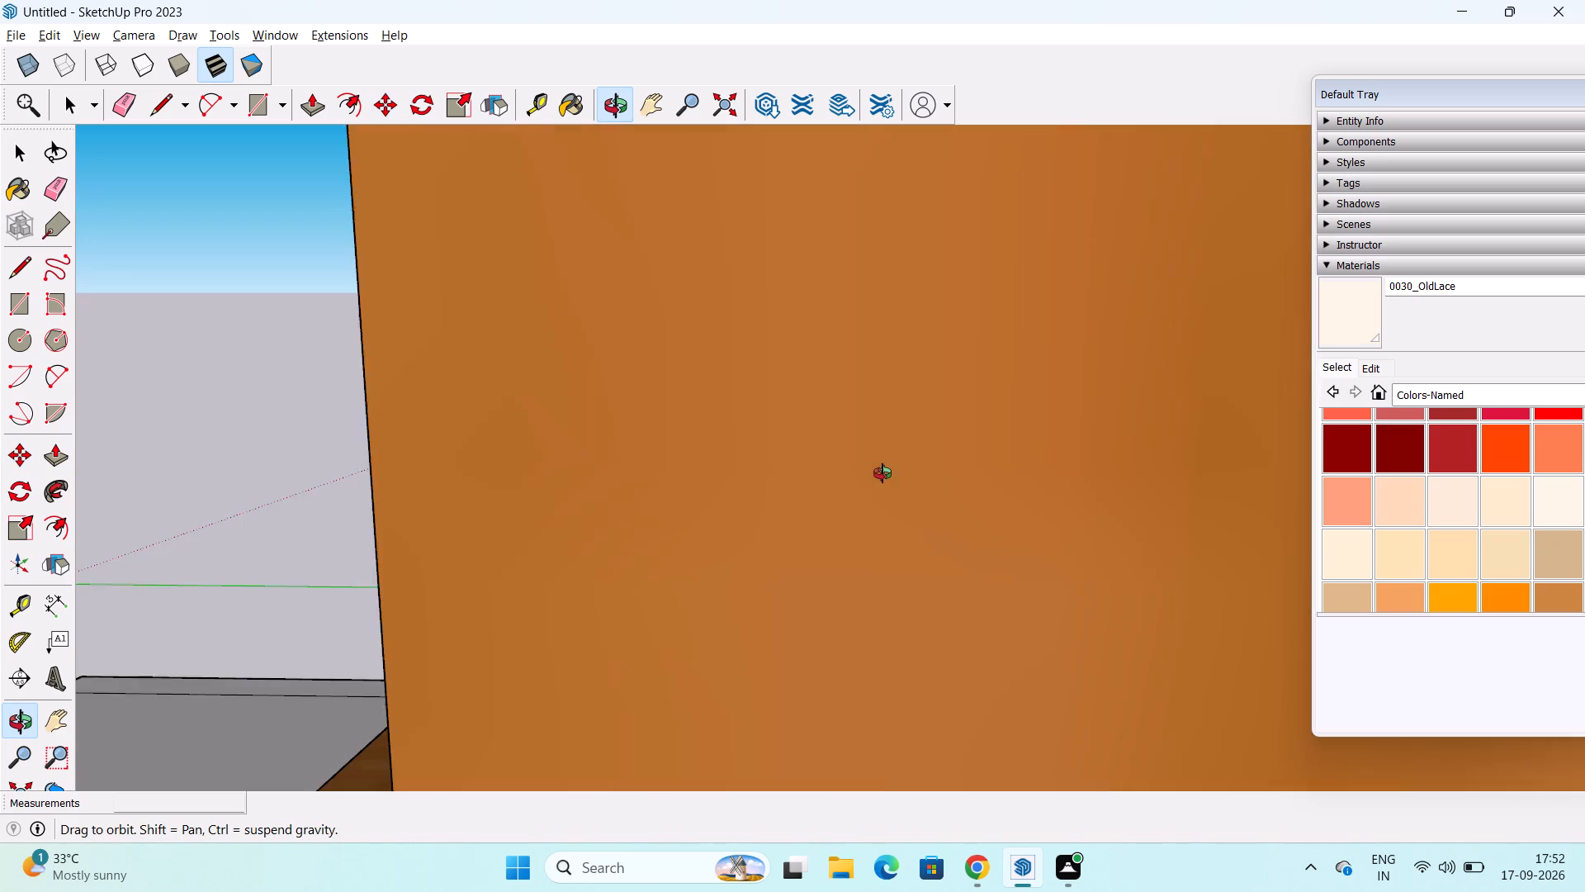
middle_drag(882, 473, 890, 477)
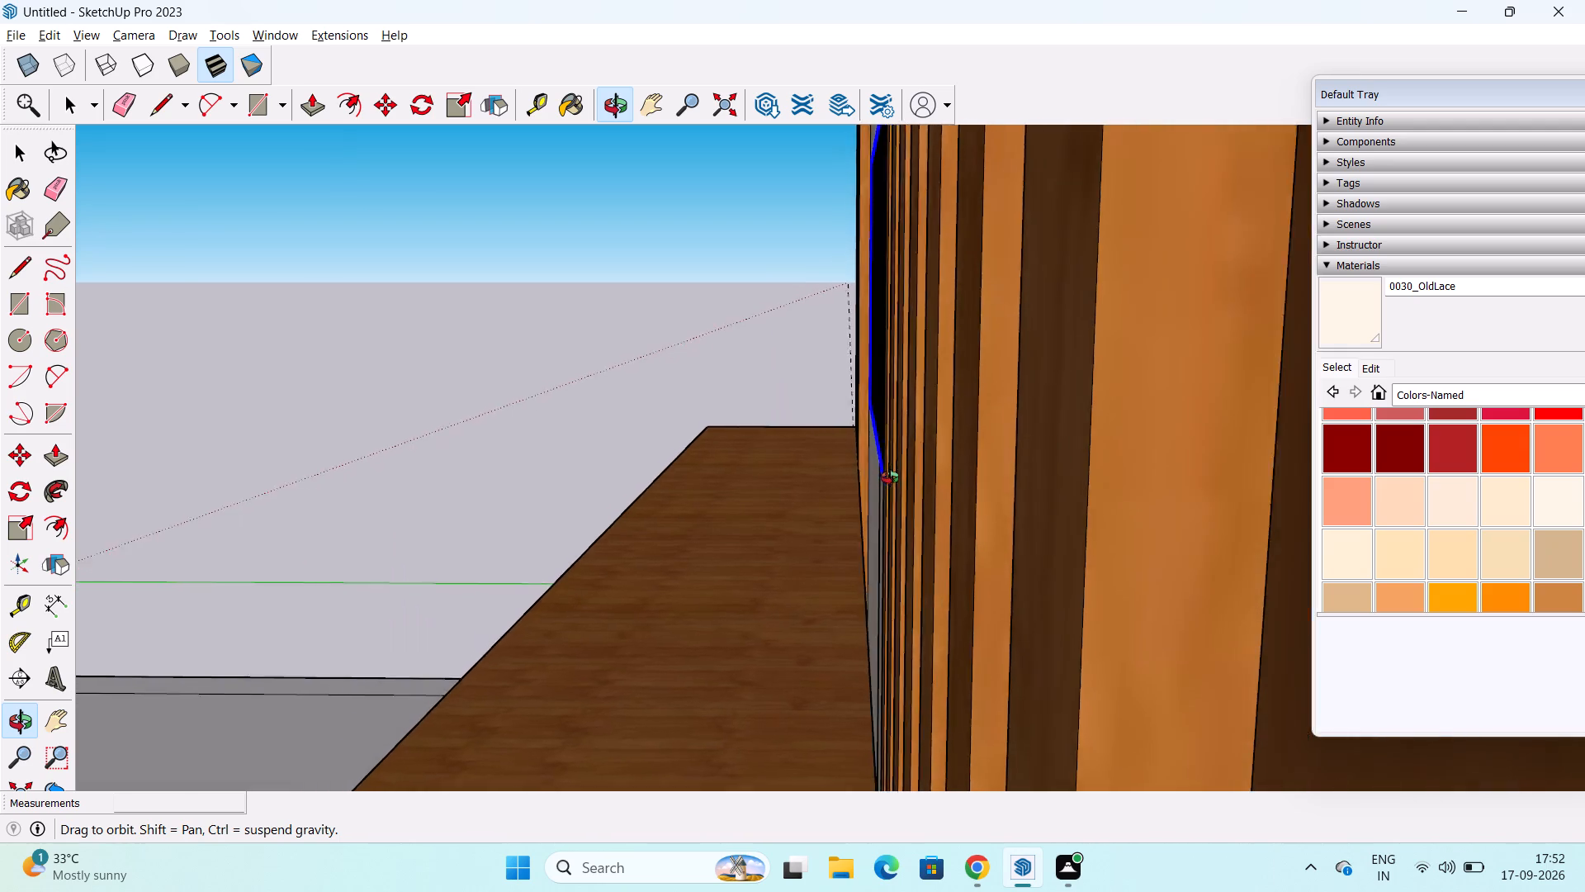
middle_drag(890, 477, 835, 468)
scroll(835, 468, down, 4)
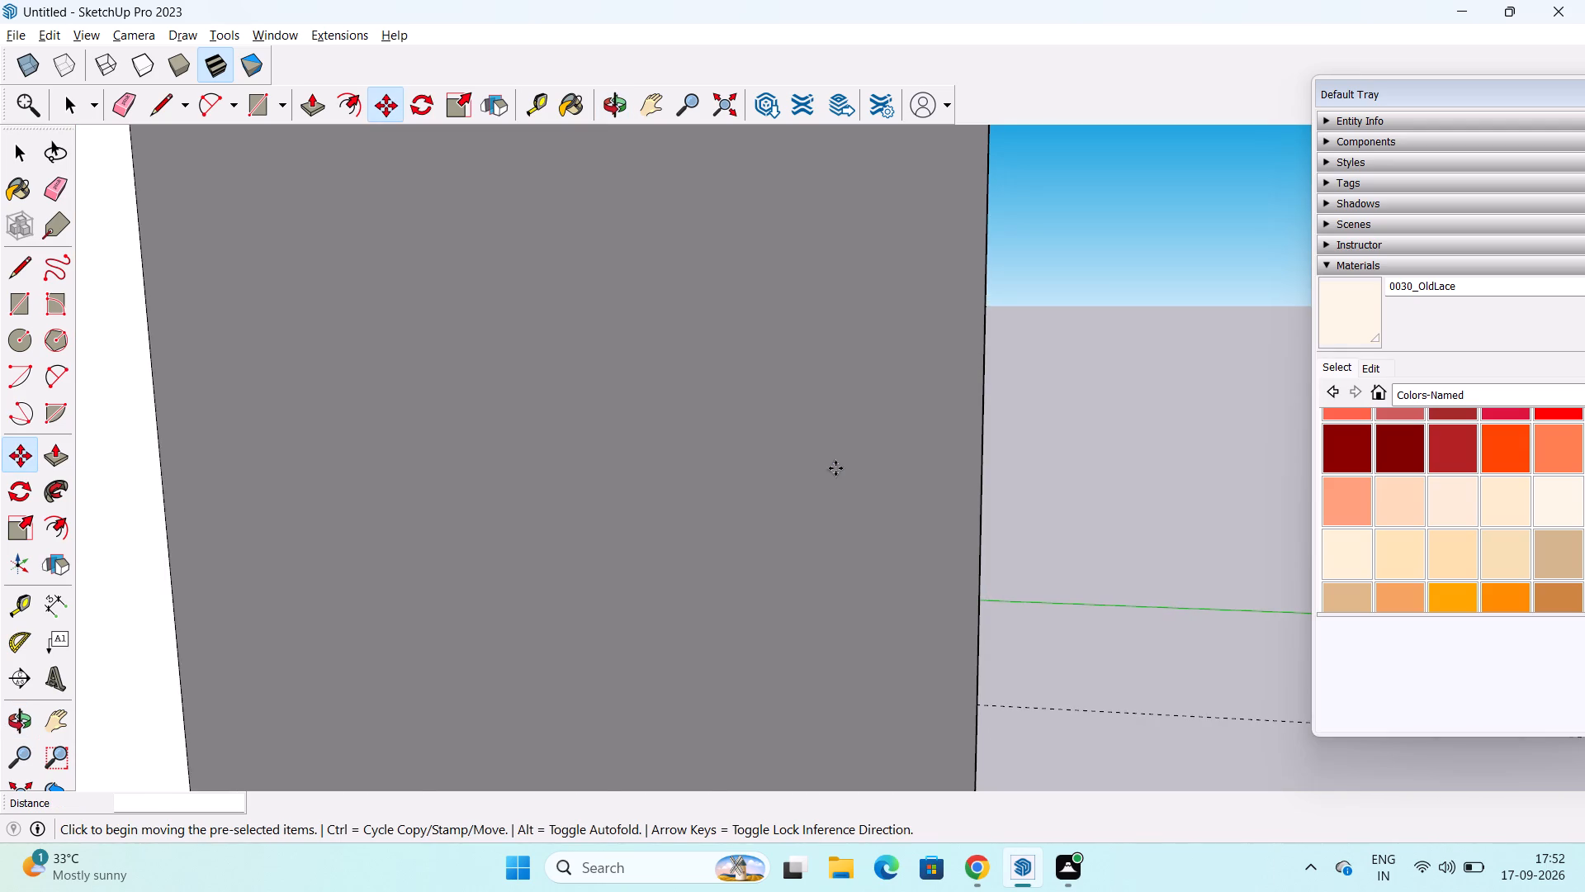
scroll(835, 468, down, 16)
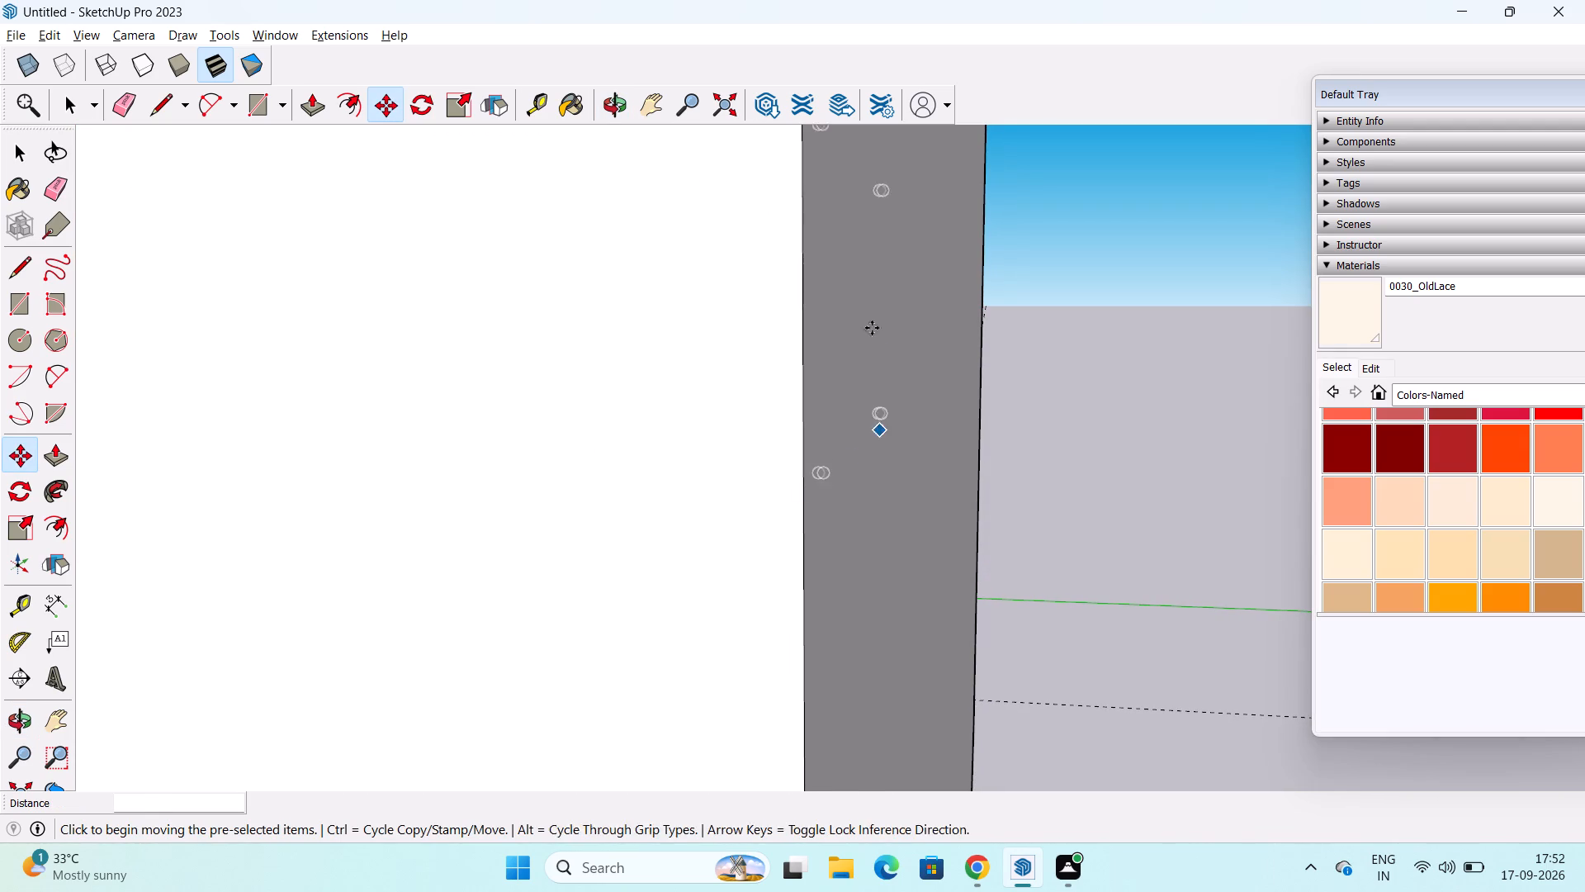
click(731, 108)
scroll(918, 435, down, 1)
middle_drag(918, 435, 1290, 442)
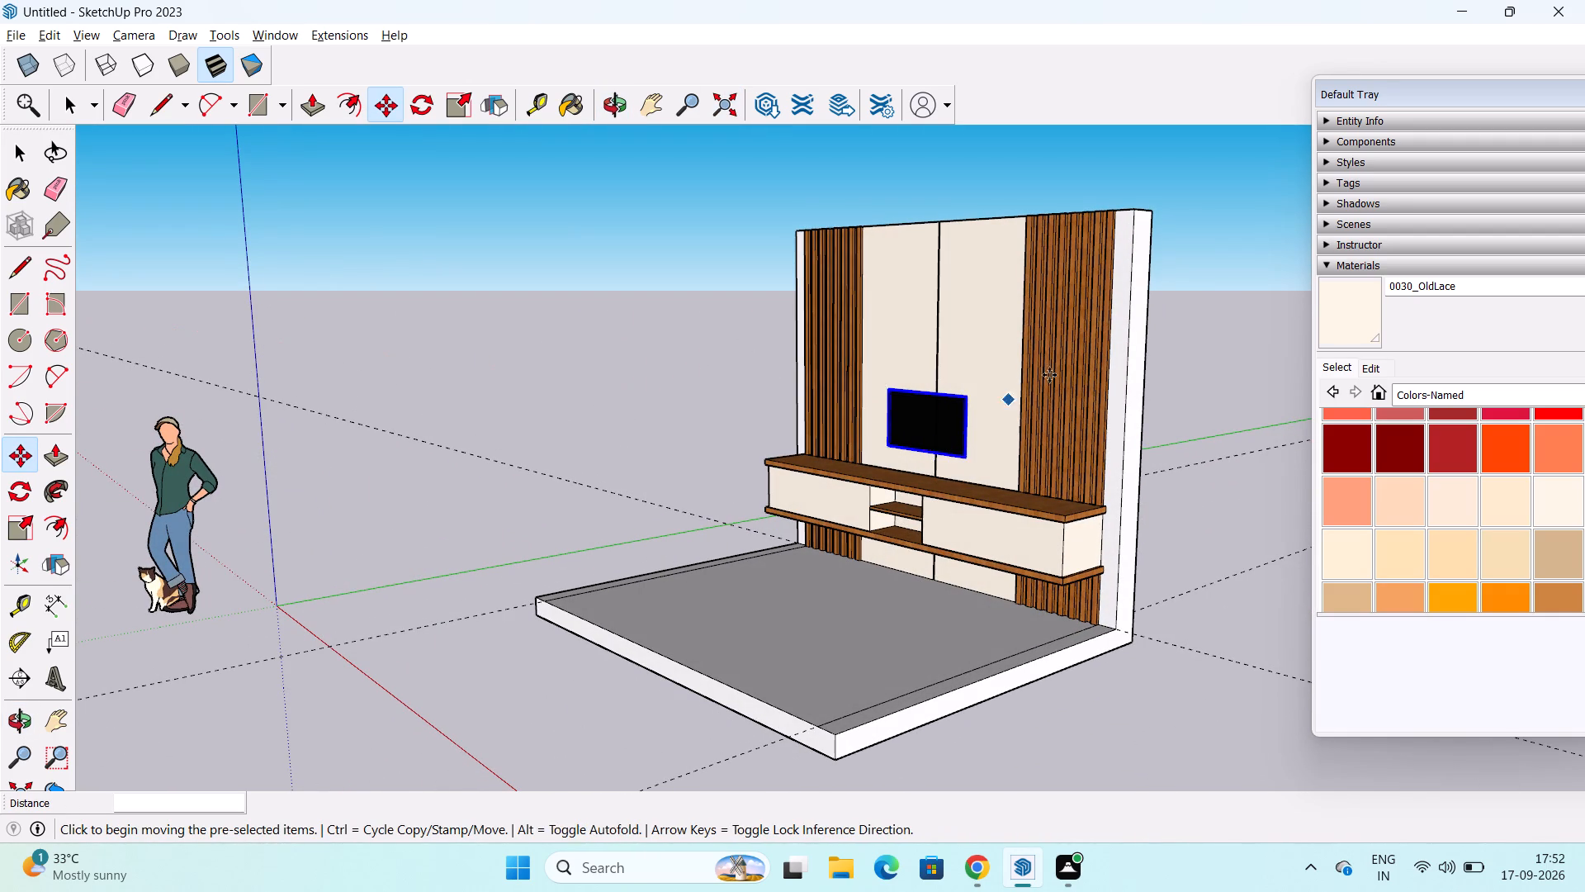
middle_drag(912, 452, 1277, 399)
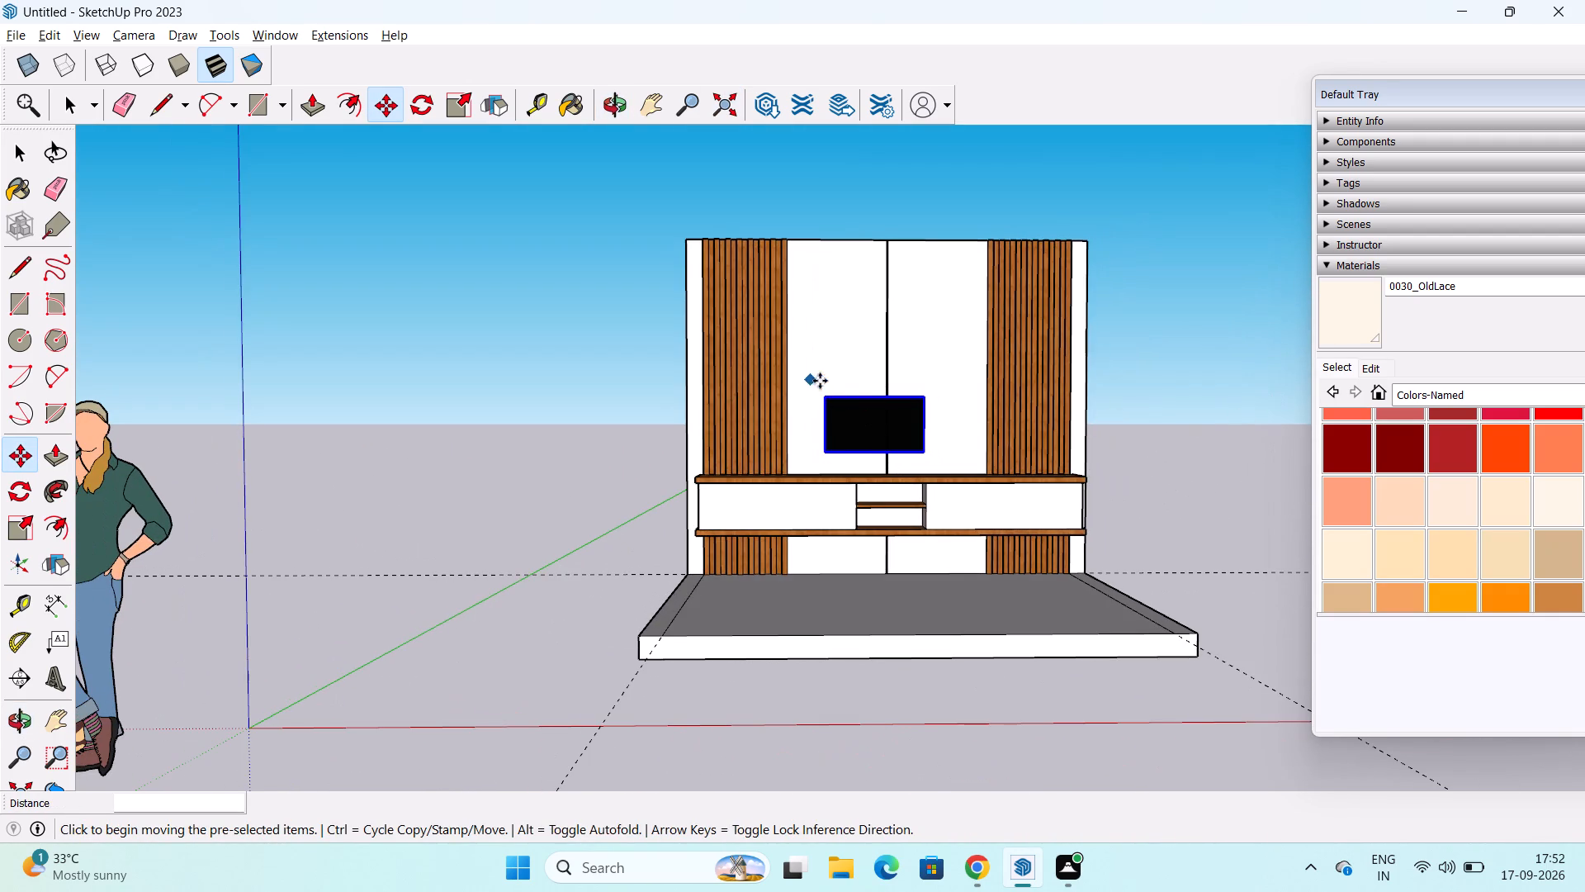
middle_drag(868, 380, 895, 743)
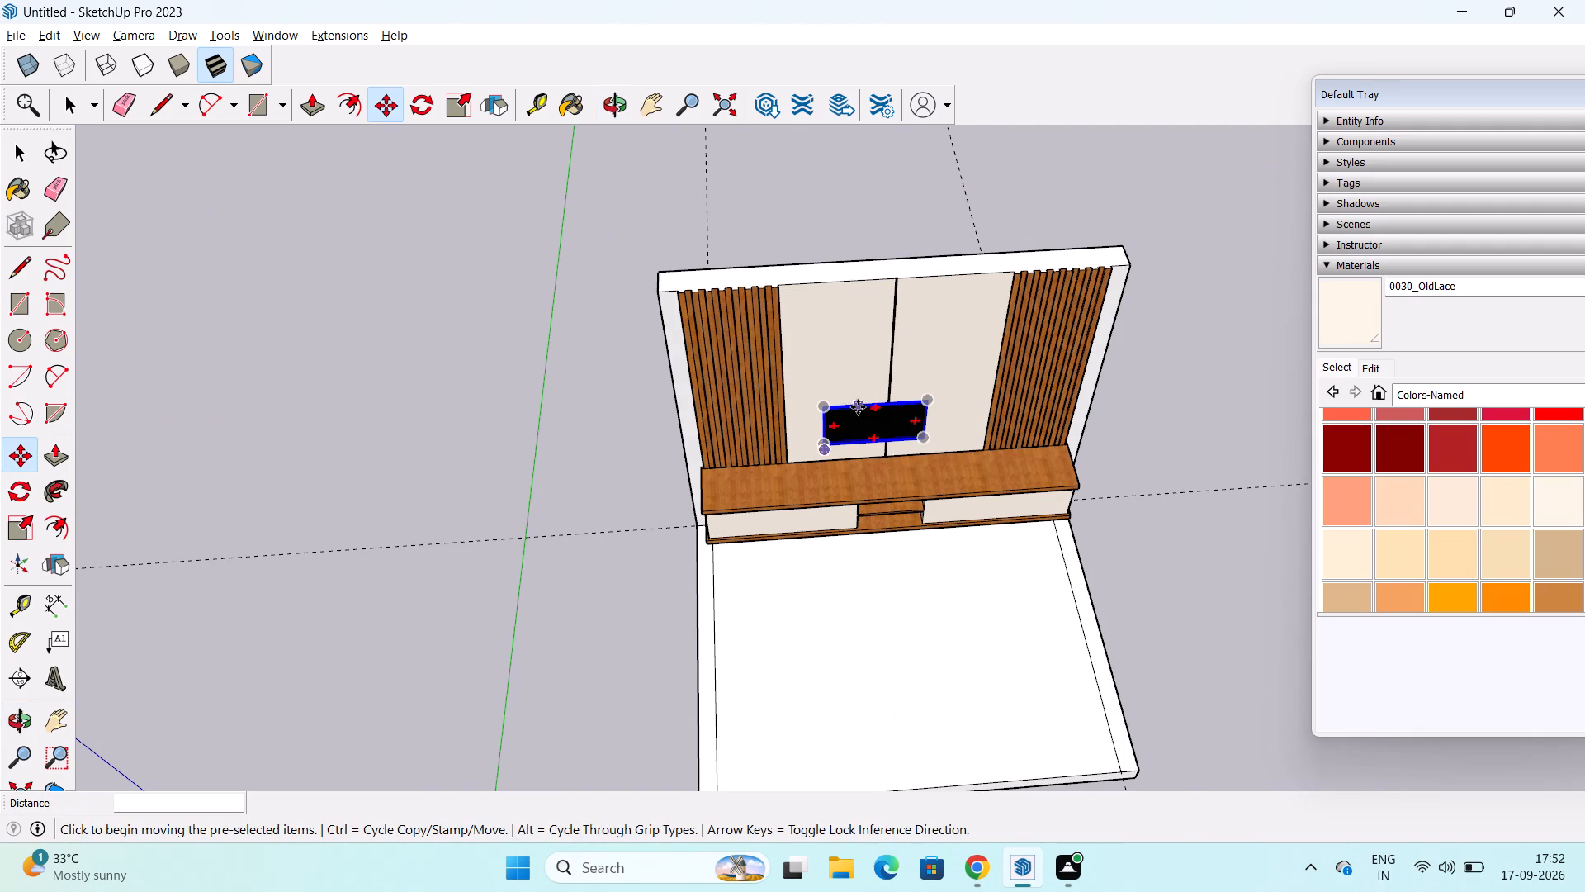
scroll(857, 407, up, 15)
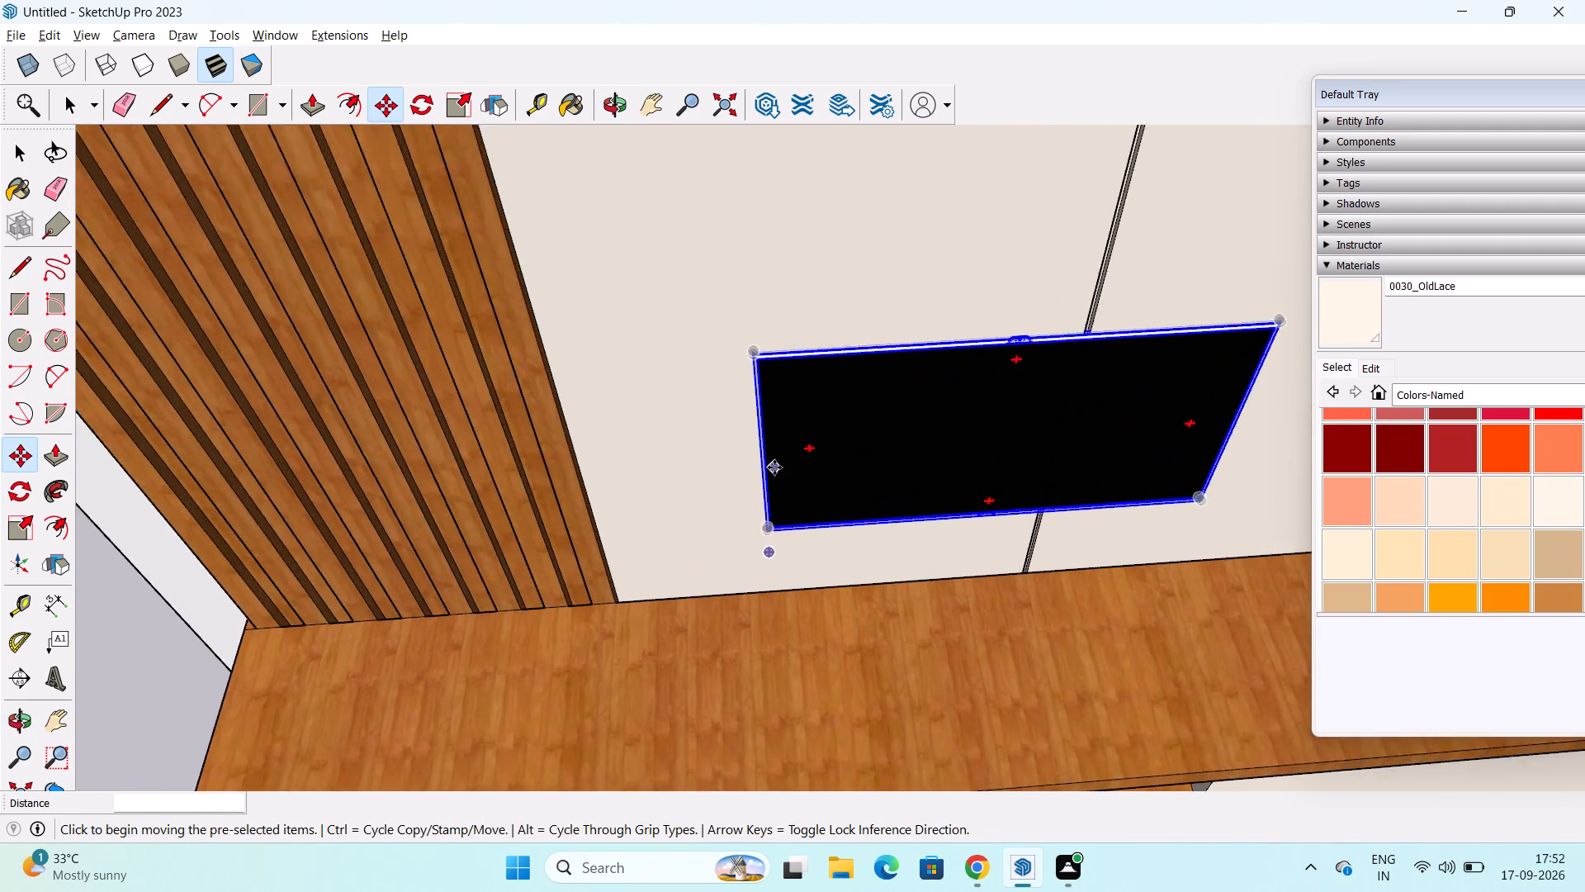
scroll(774, 467, up, 2)
click(745, 319)
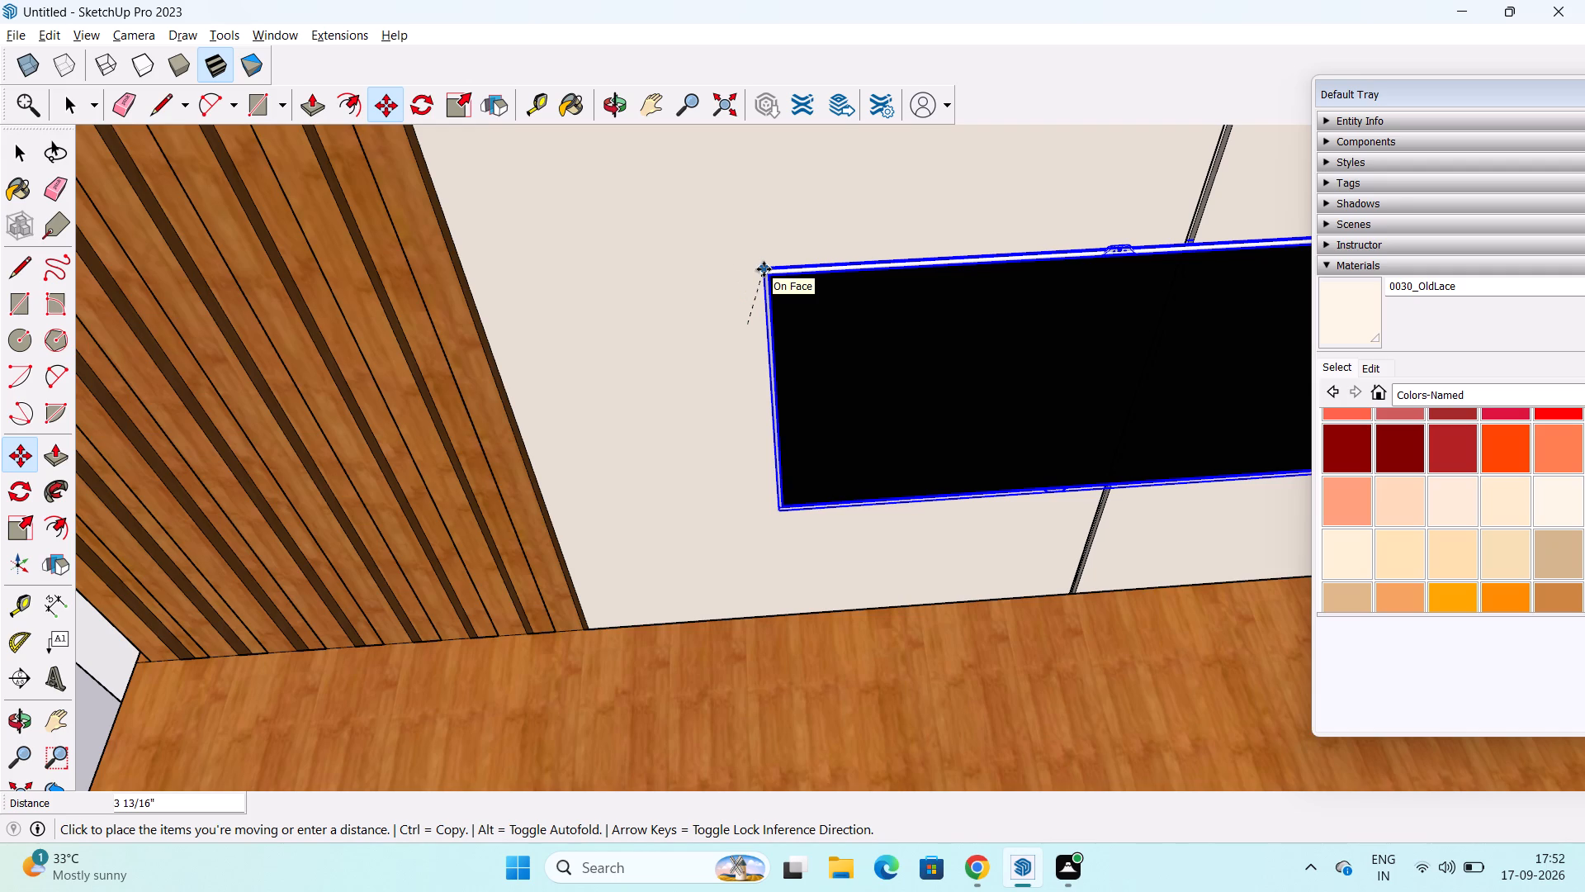
click(764, 269)
Examine the TV's position on the central panels relative to the panel joint, slats and cabinet top.
scroll(987, 460, down, 1)
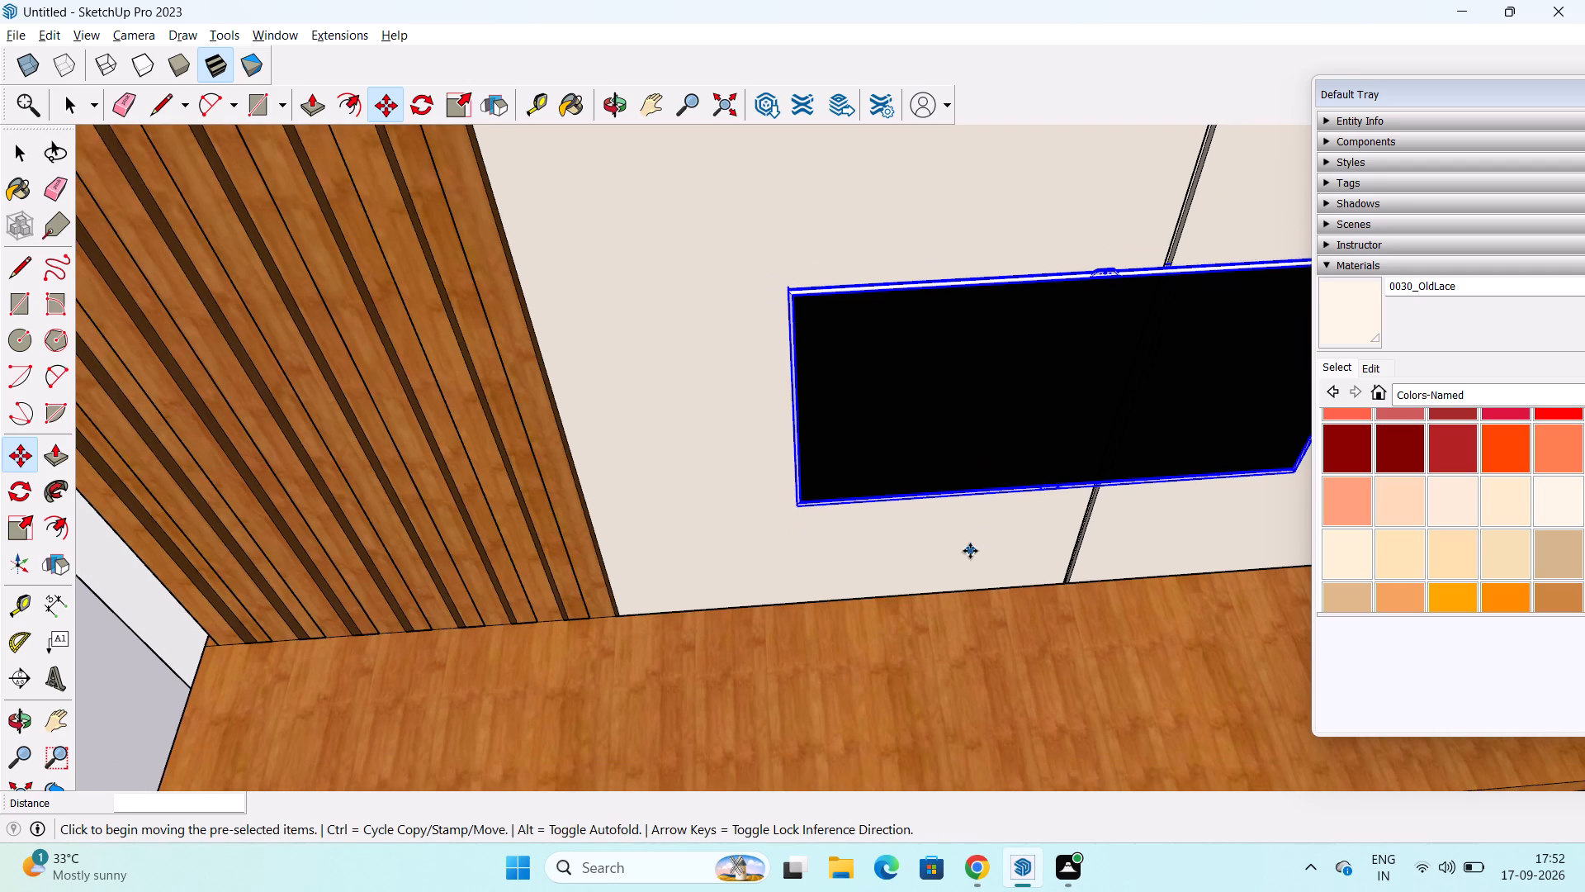
middle_drag(970, 551, 911, 297)
scroll(911, 297, down, 3)
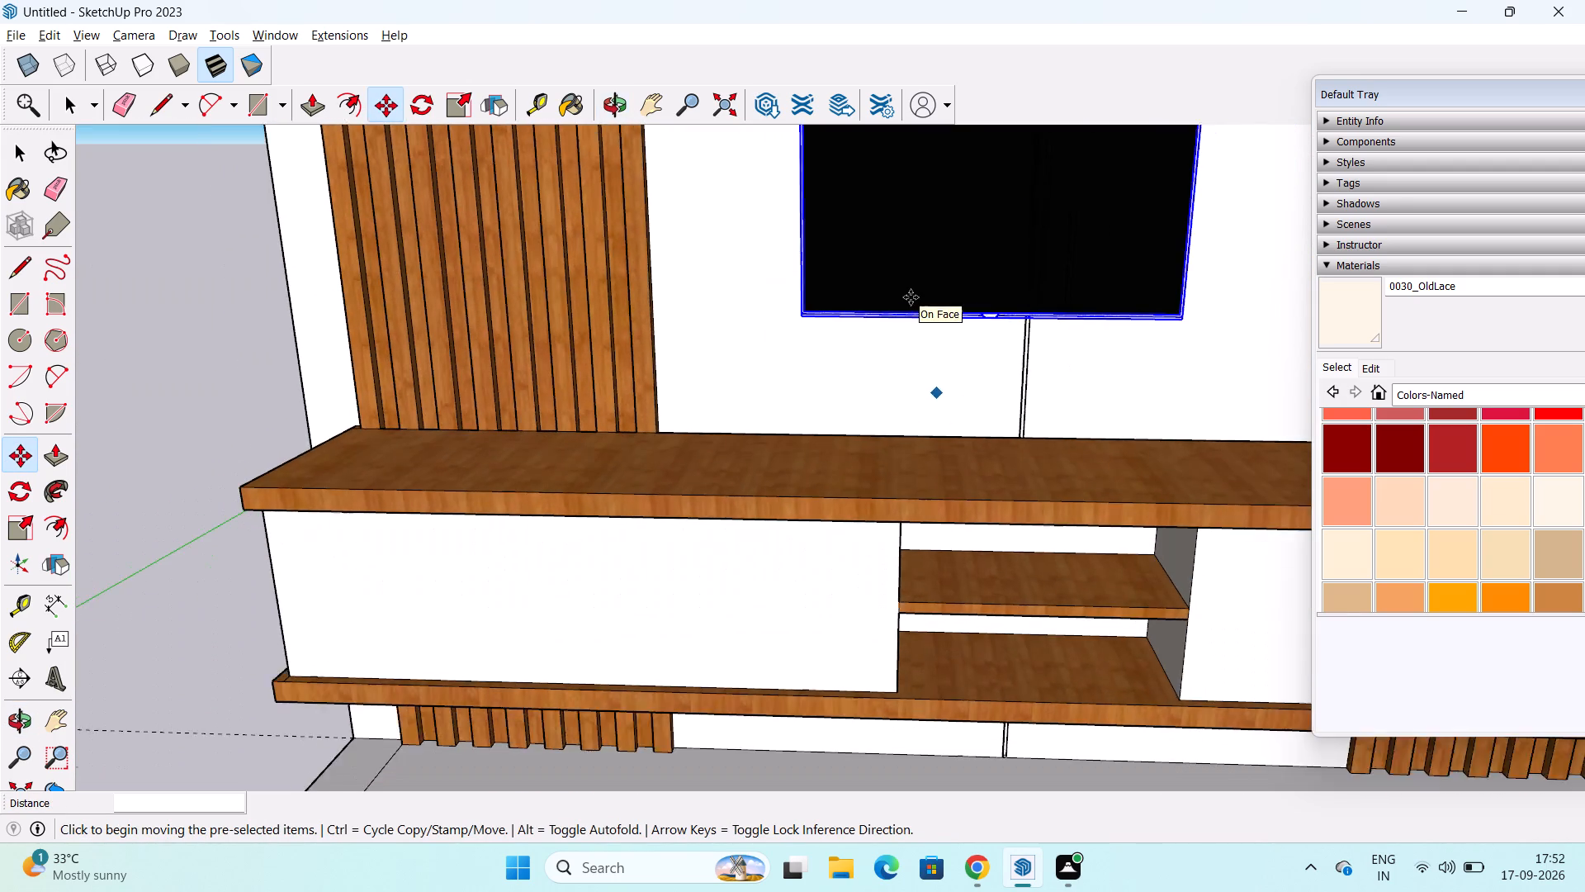
scroll(911, 297, down, 1)
shift+middle_drag(911, 297, 925, 524)
scroll(951, 503, down, 1)
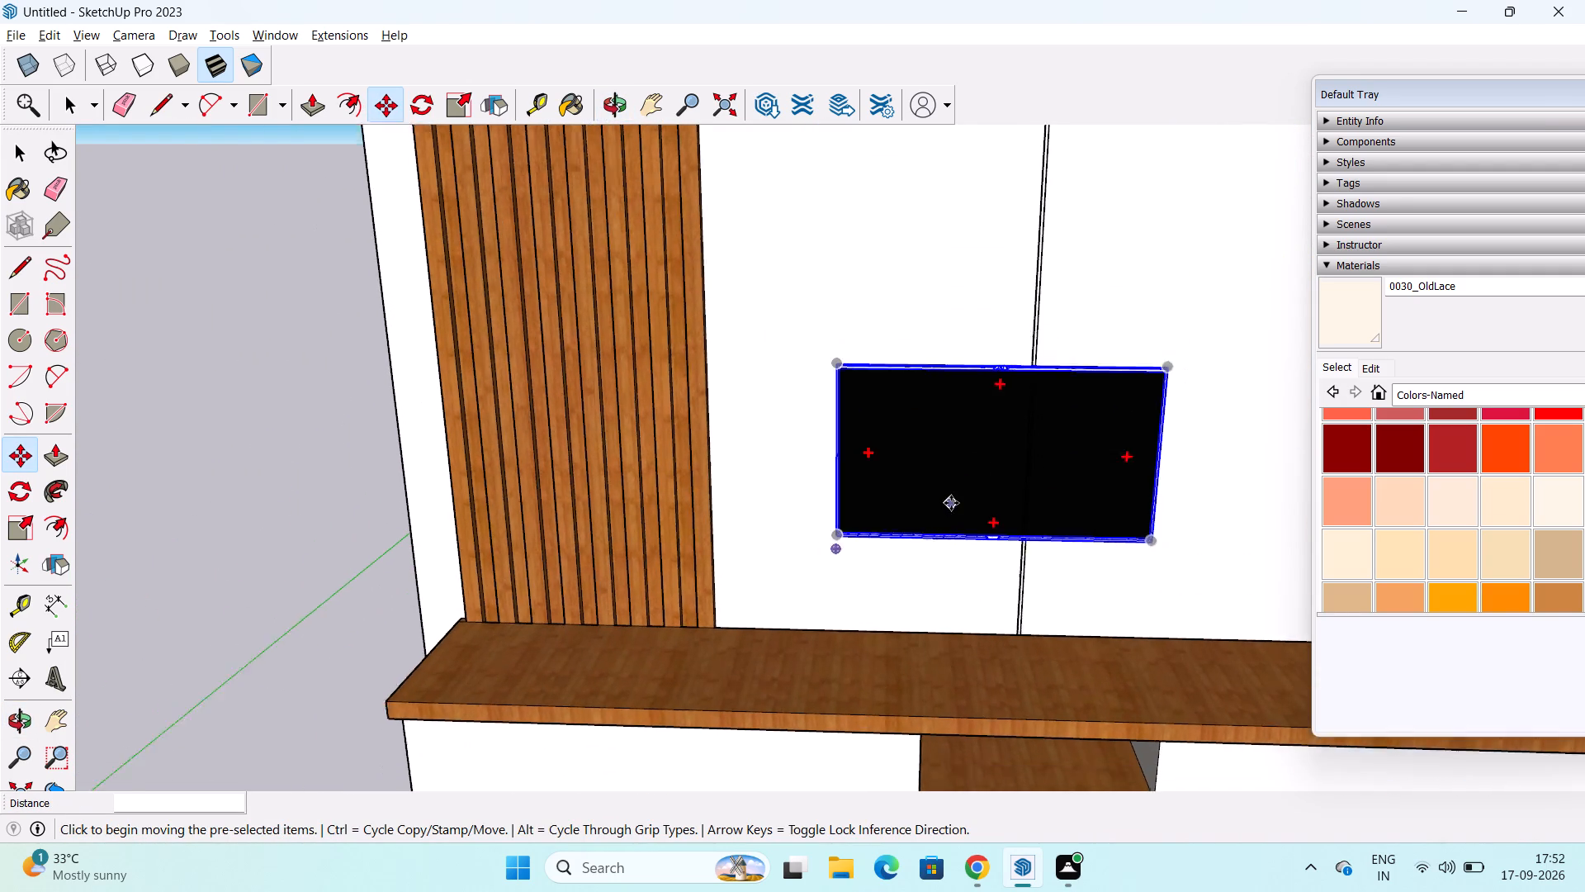
scroll(951, 503, down, 3)
shift+middle_drag(1037, 477, 871, 518)
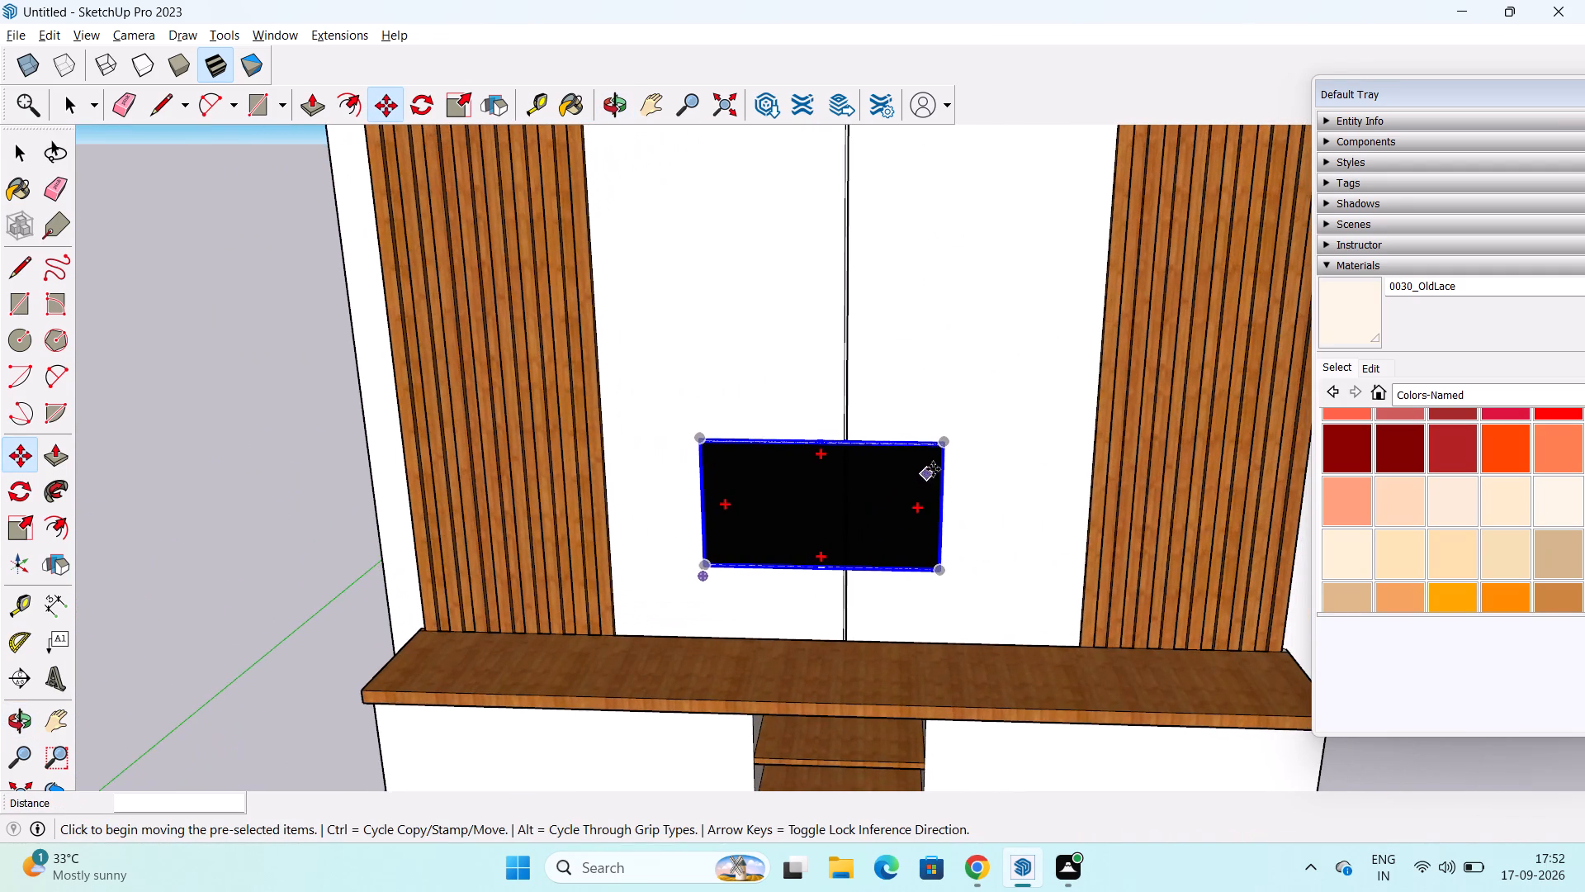
Move the TV by its upper right corner about 1' 2 3/4" up and across, centring it over the central panel joint.
click(949, 444)
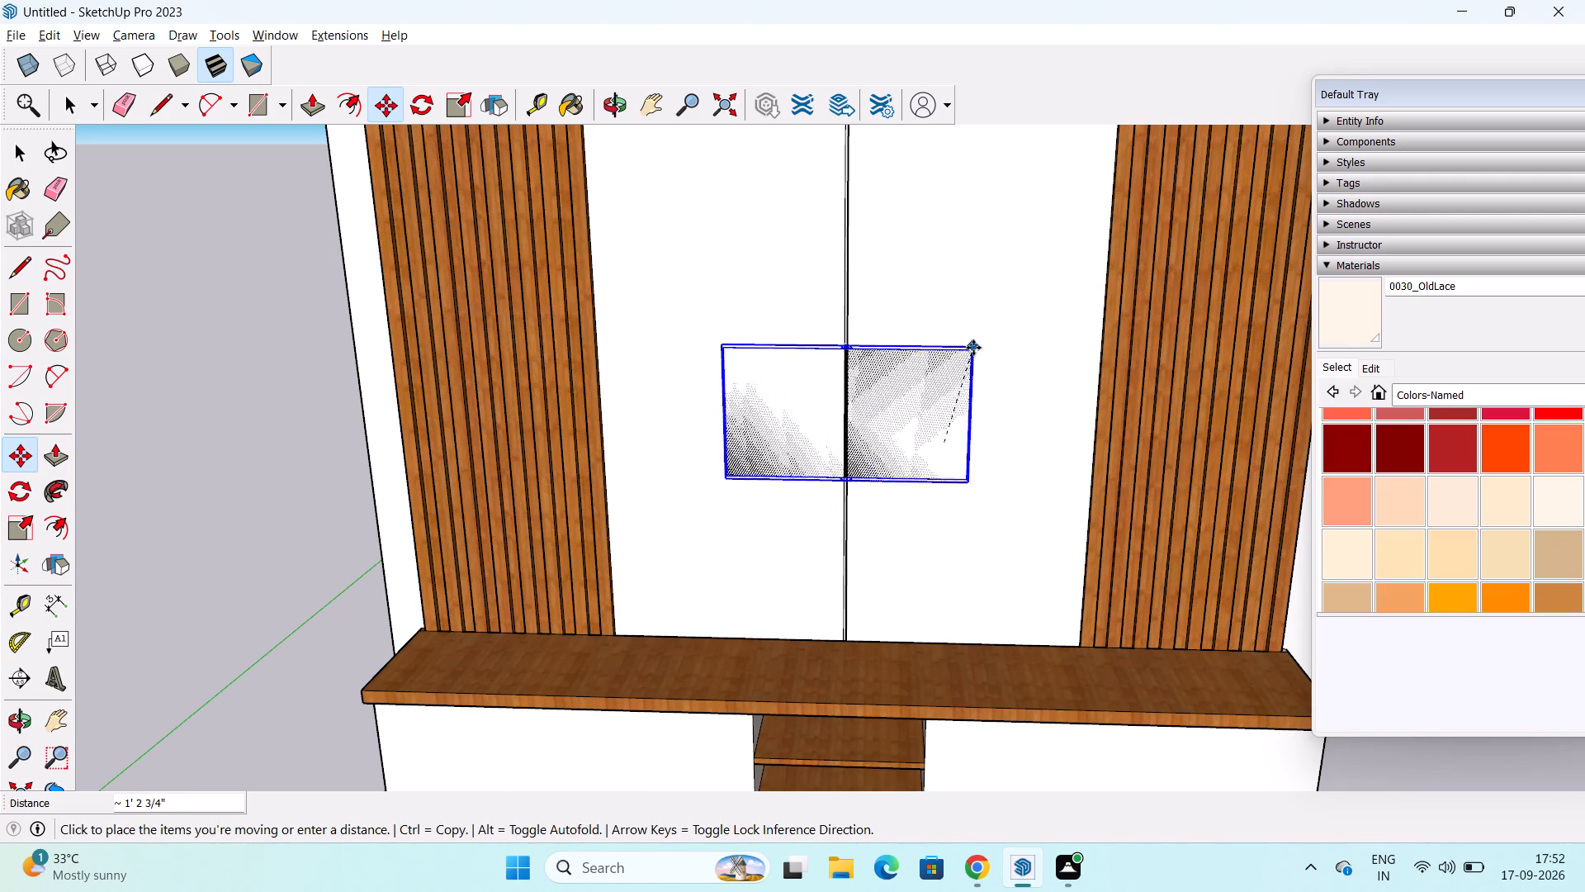
click(974, 349)
Move the TV by its upper right corner about 1/4" forward along the green axis, out of the central panels' face.
middle_drag(940, 346, 756, 535)
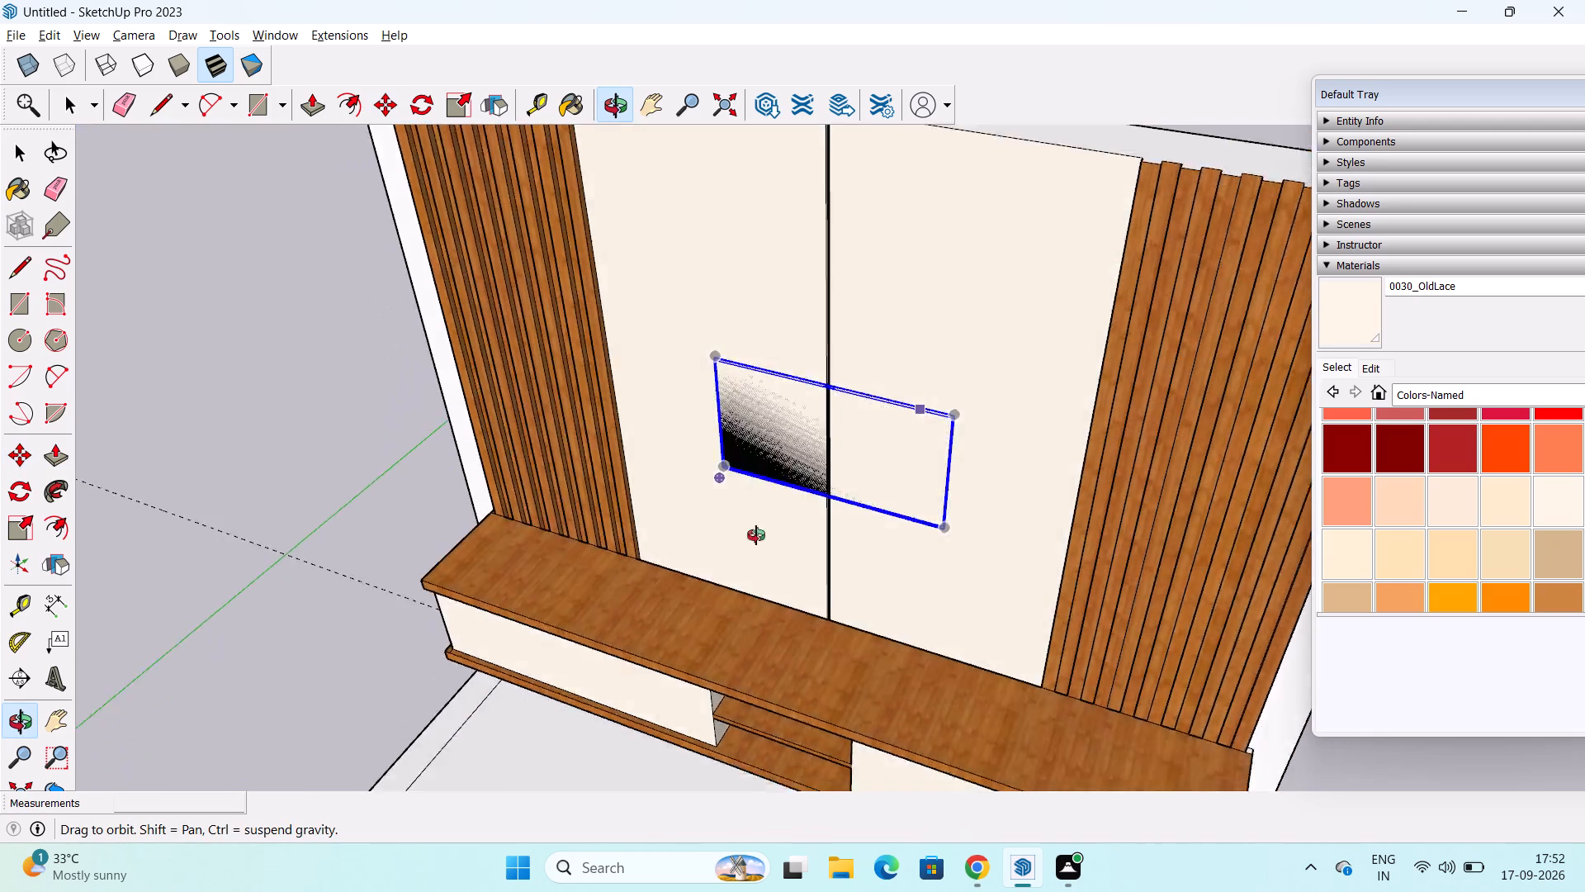
middle_drag(756, 535, 722, 567)
scroll(969, 454, up, 8)
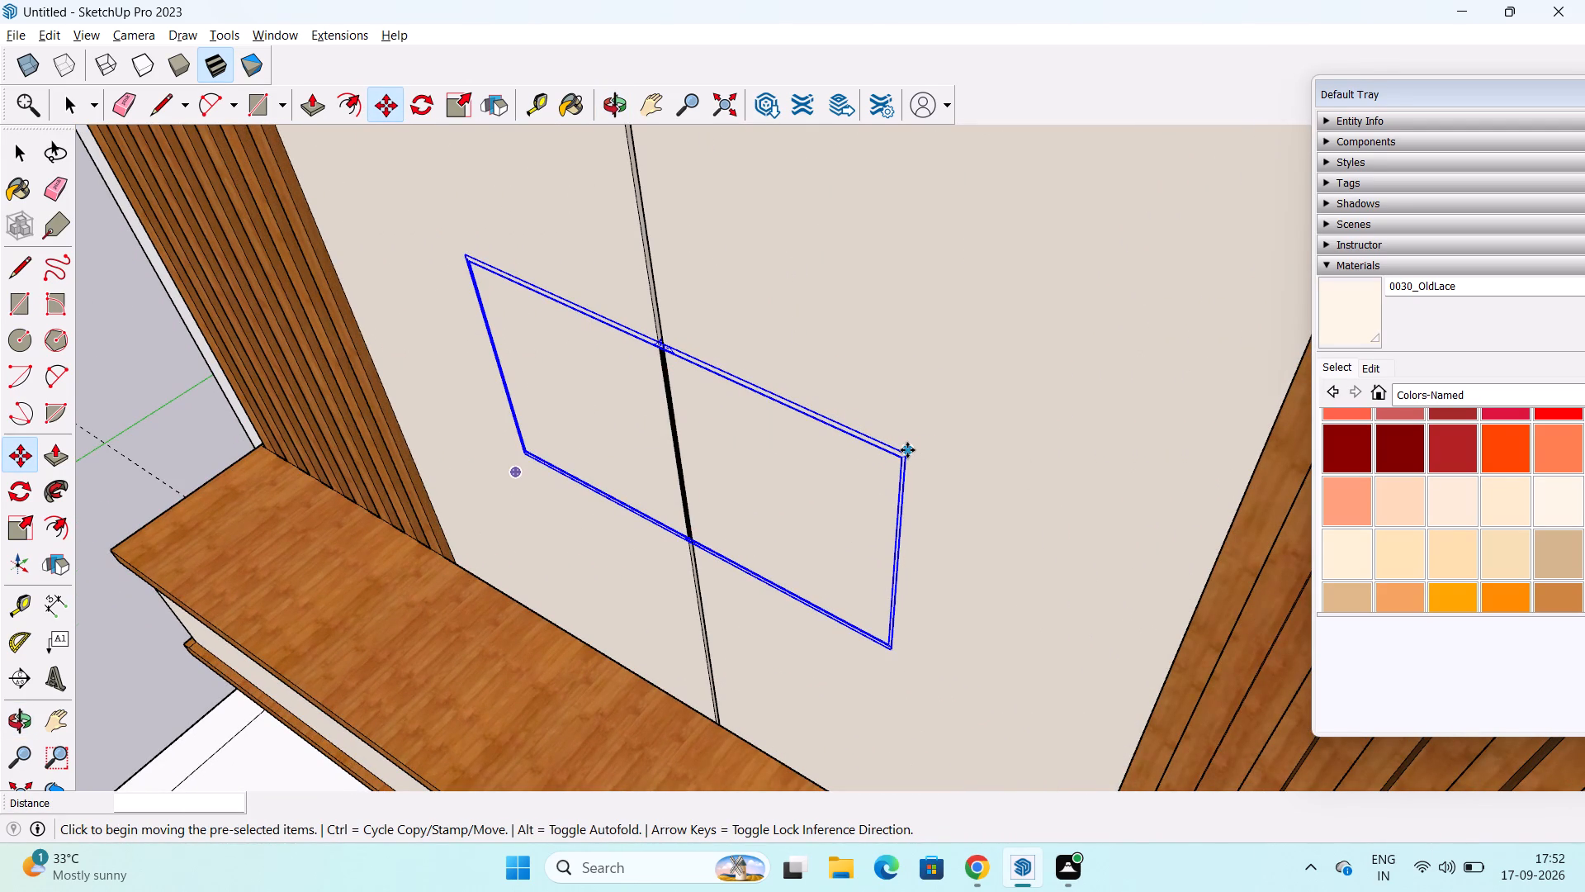
click(908, 449)
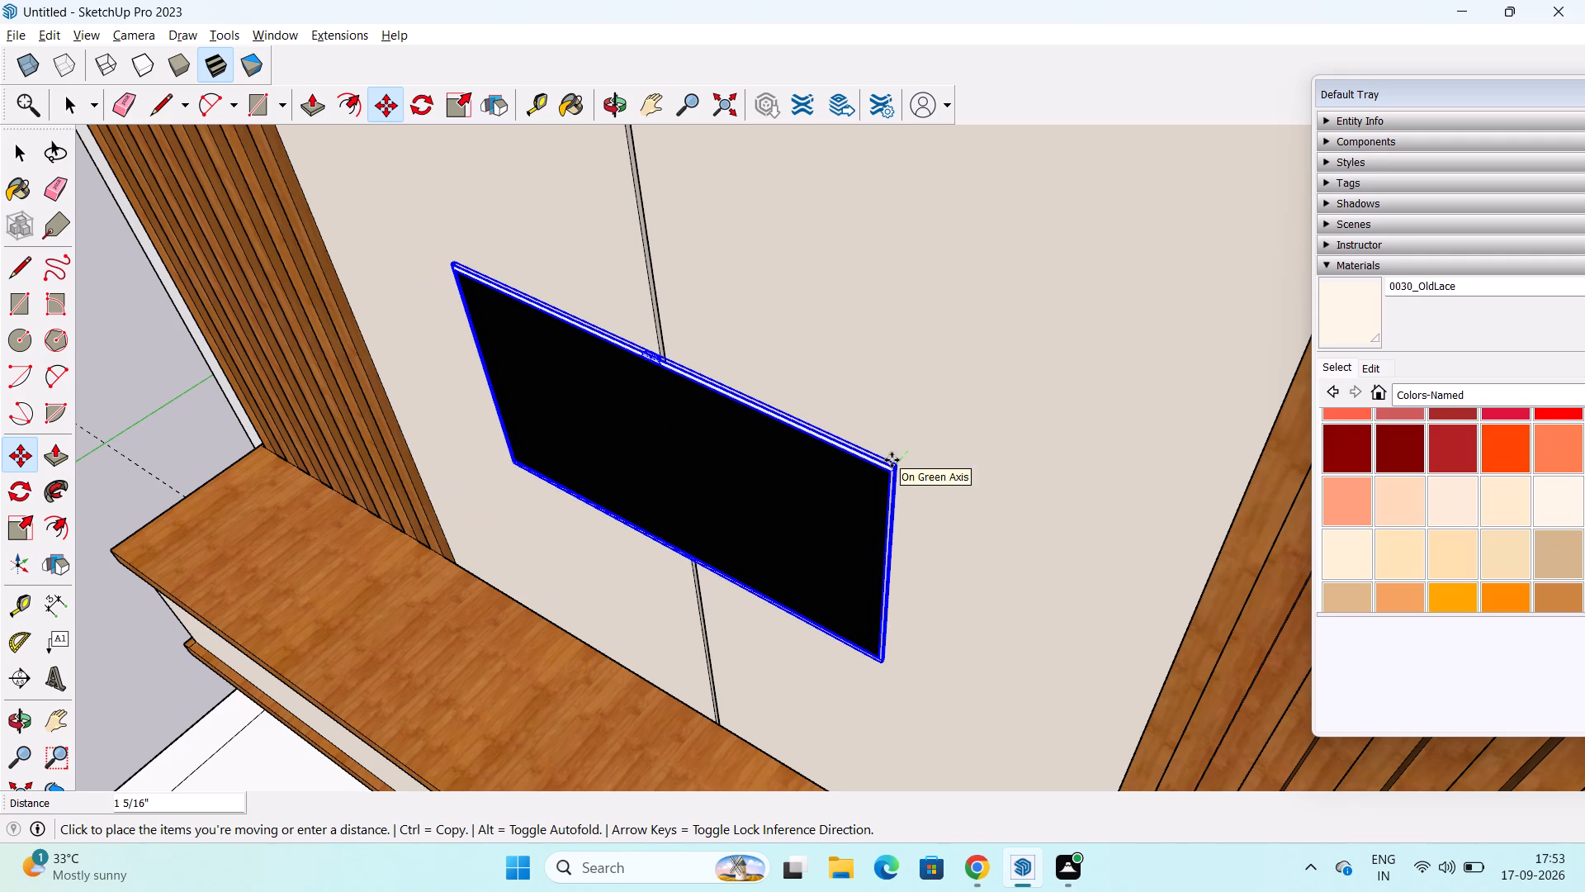
click(896, 456)
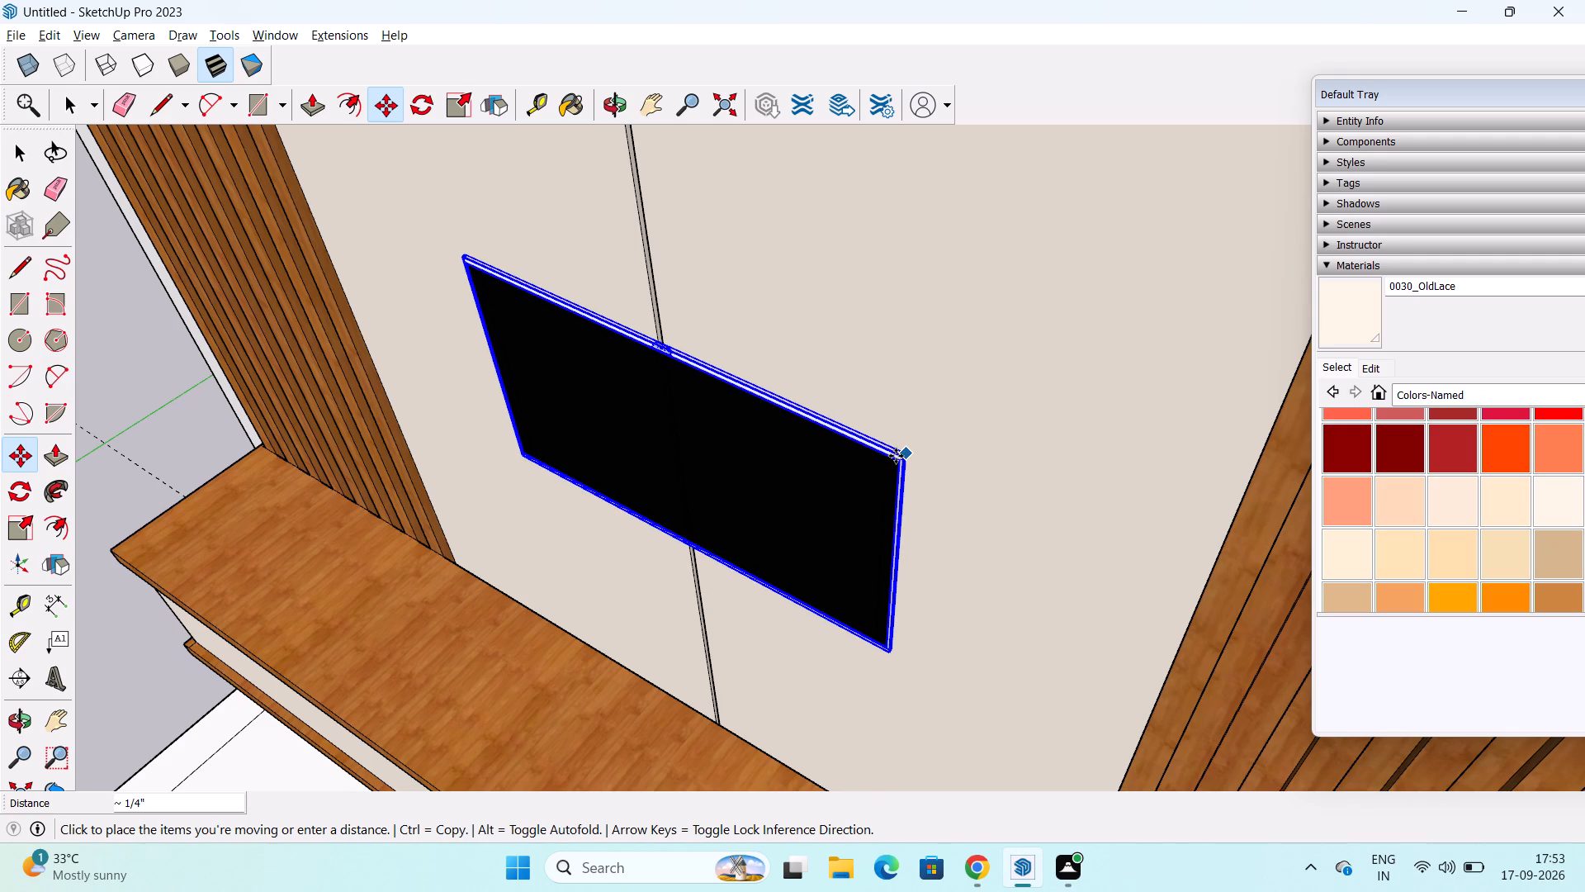
Scale the TV upward from its top edge along the blue axis by a factor of about 1.11.
scroll(740, 554, down, 2)
middle_drag(728, 576, 876, 385)
scroll(892, 370, down, 1)
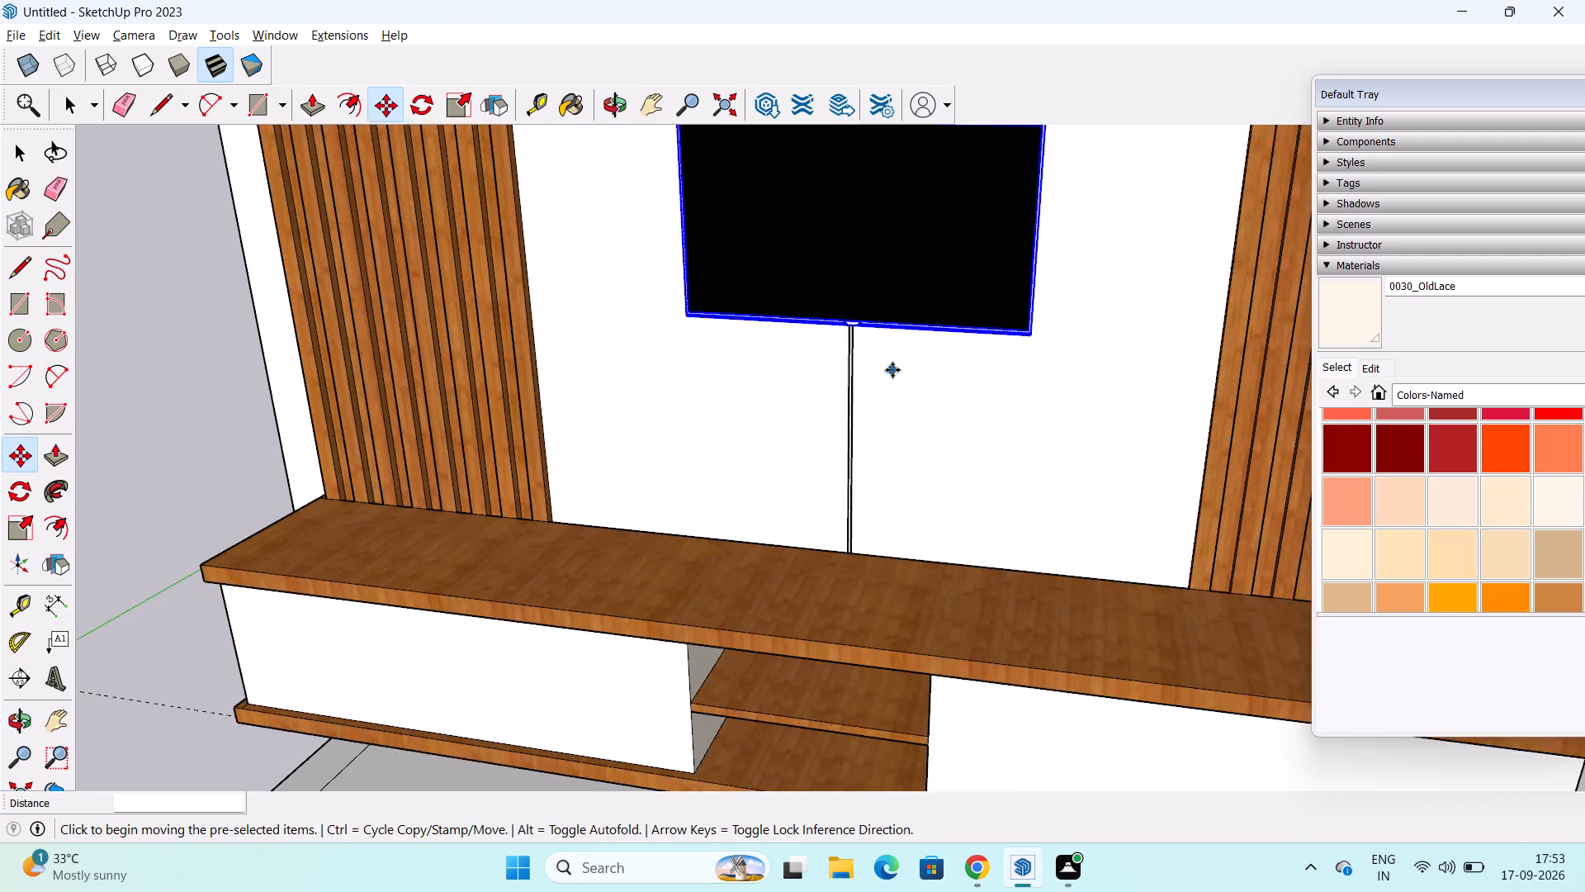
scroll(892, 370, down, 5)
shift+middle_drag(878, 429, 834, 563)
scroll(854, 548, down, 2)
middle_drag(881, 515, 944, 448)
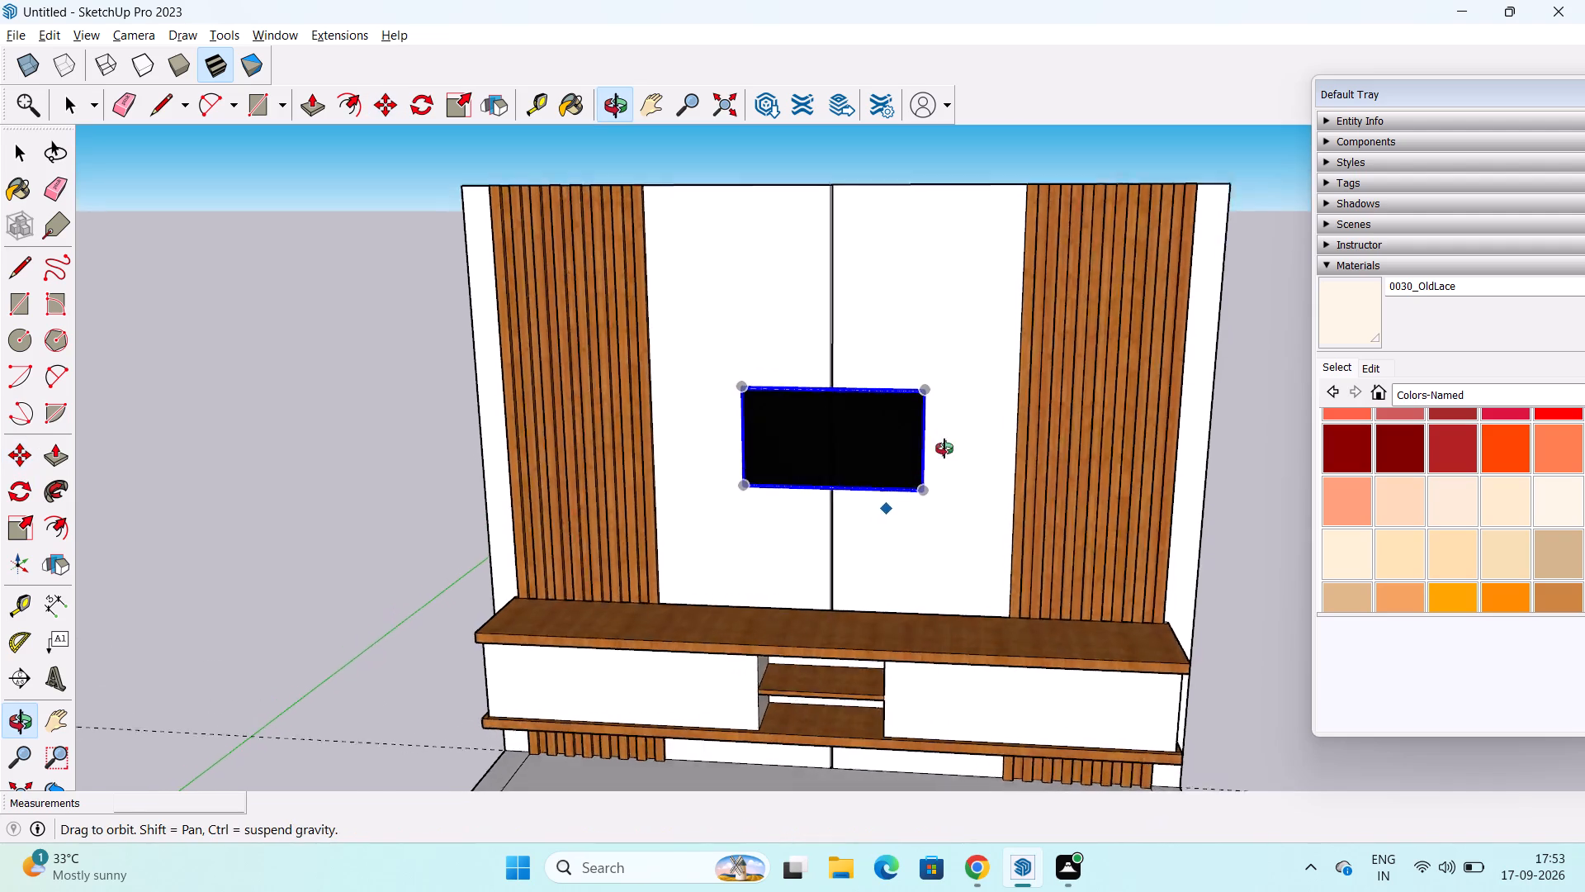
middle_drag(944, 448, 975, 399)
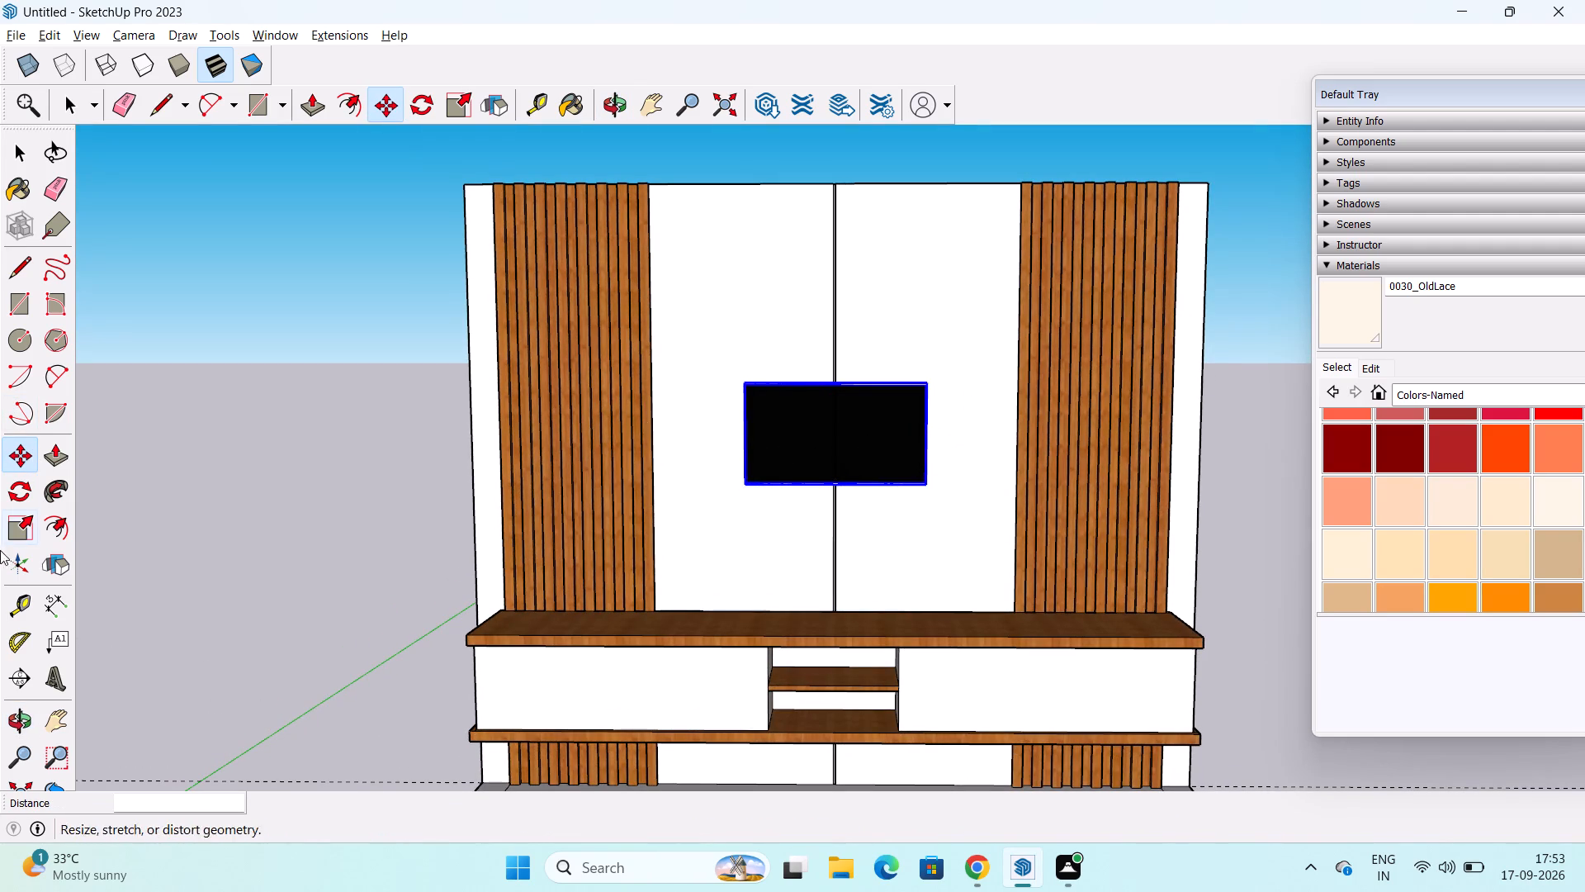
click(21, 527)
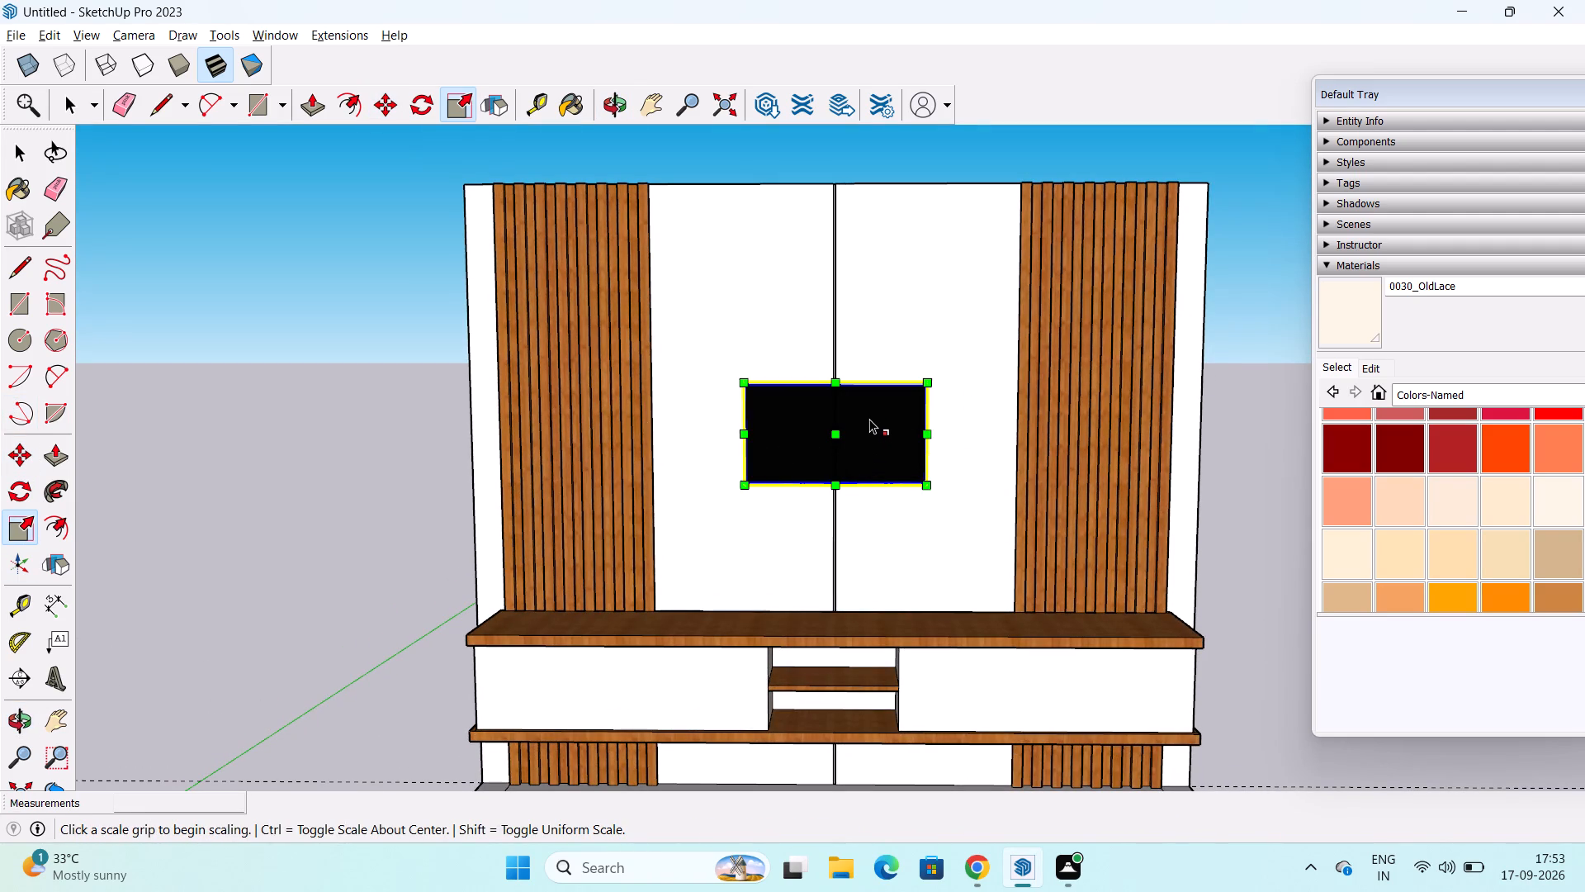
middle_drag(868, 396, 755, 688)
scroll(839, 376, up, 2)
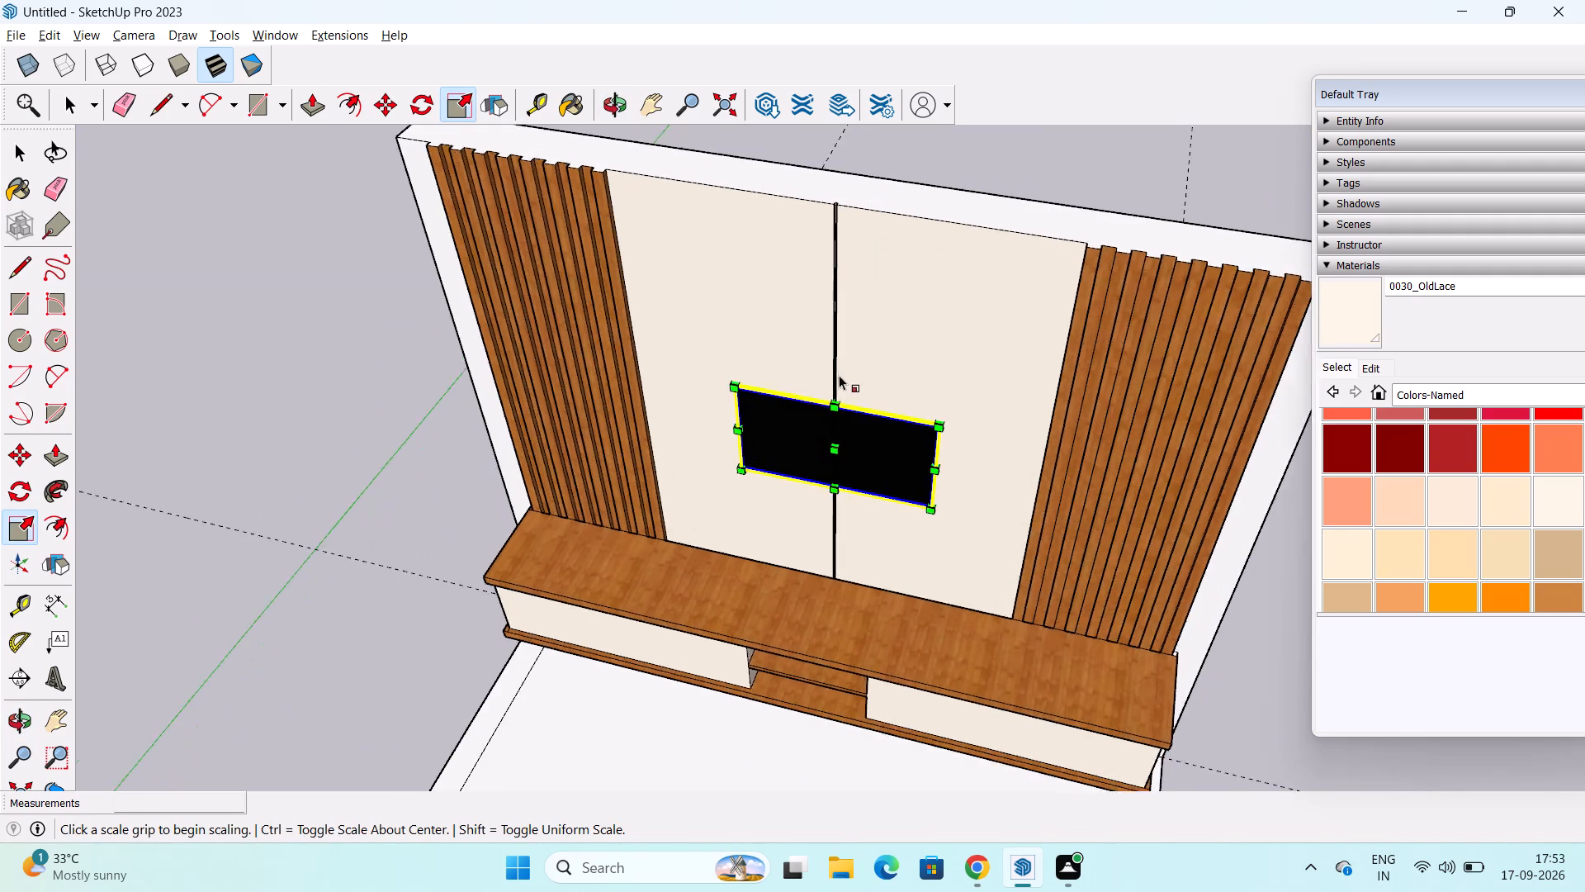
scroll(839, 375, up, 20)
scroll(839, 375, up, 2)
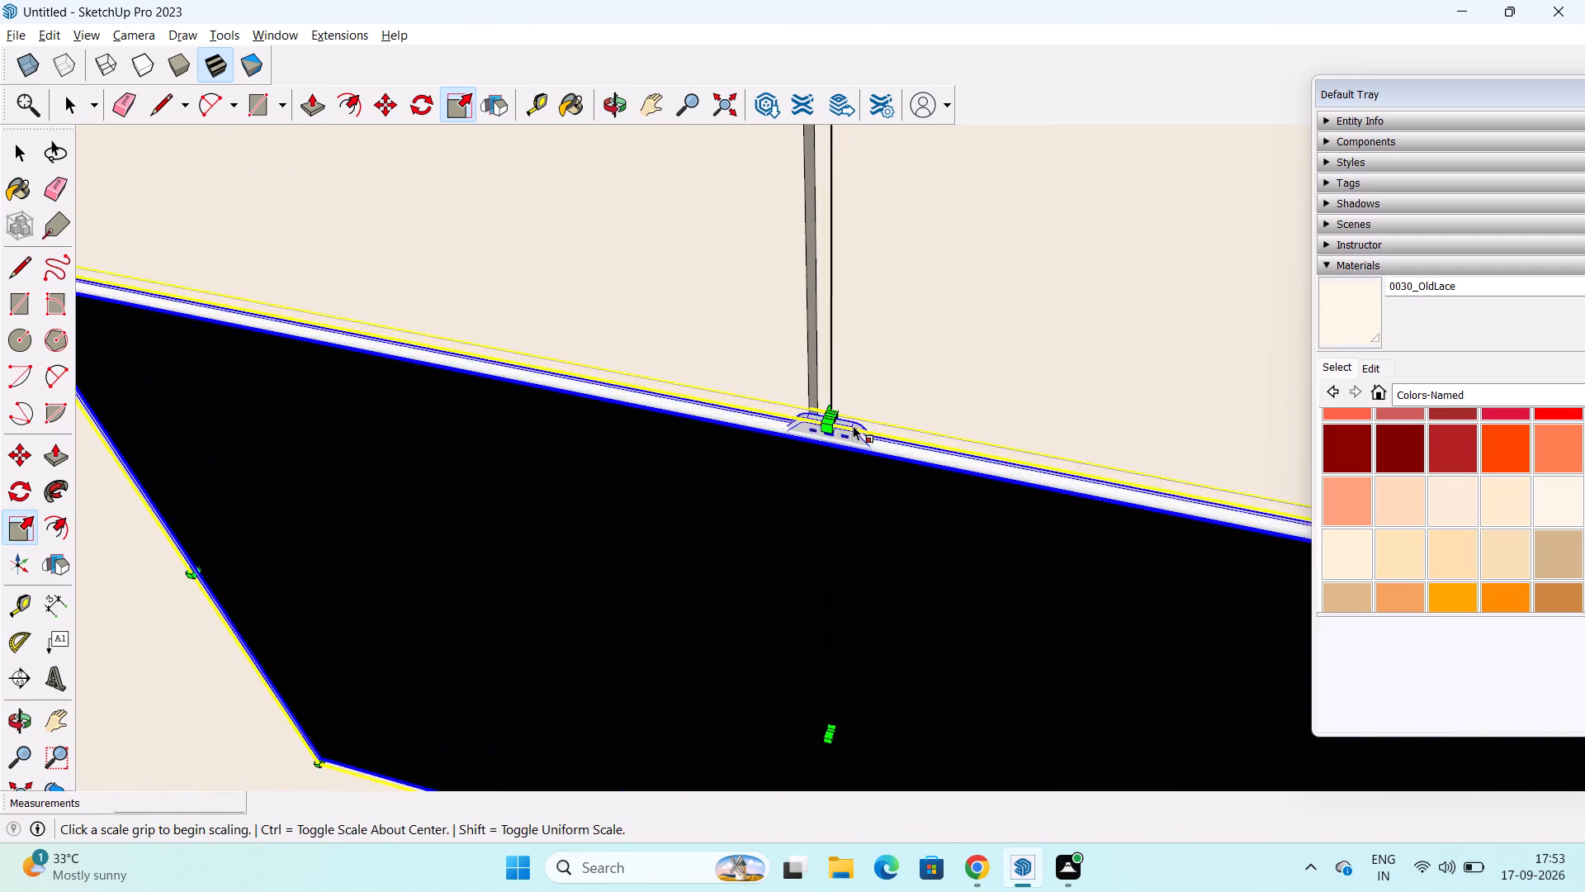
scroll(853, 425, up, 7)
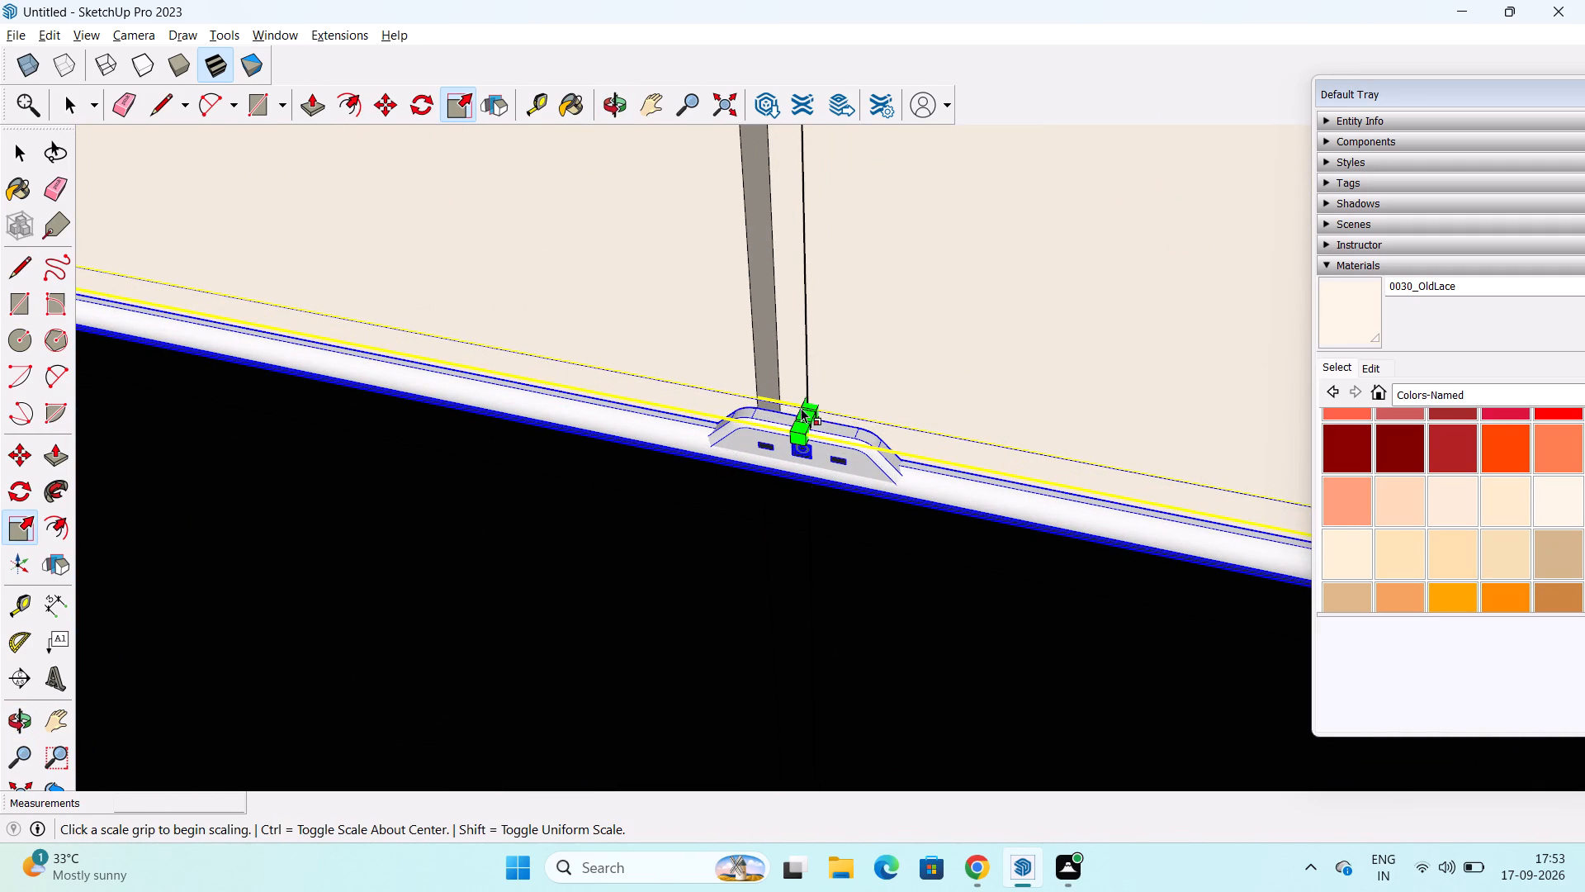
drag(804, 417, 825, 211)
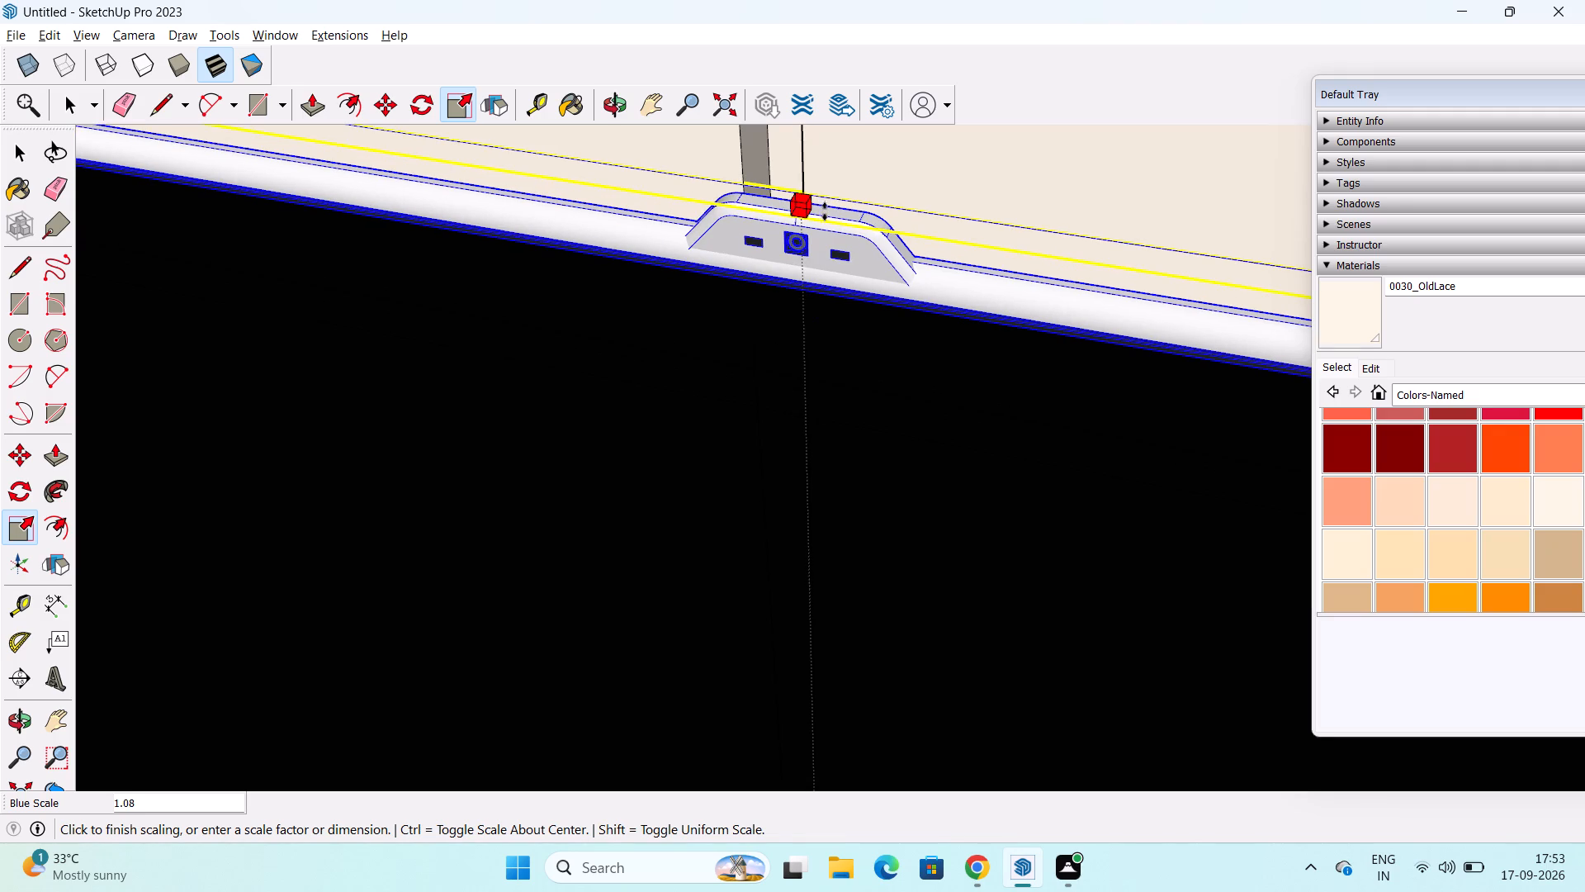
drag(825, 211, 844, 154)
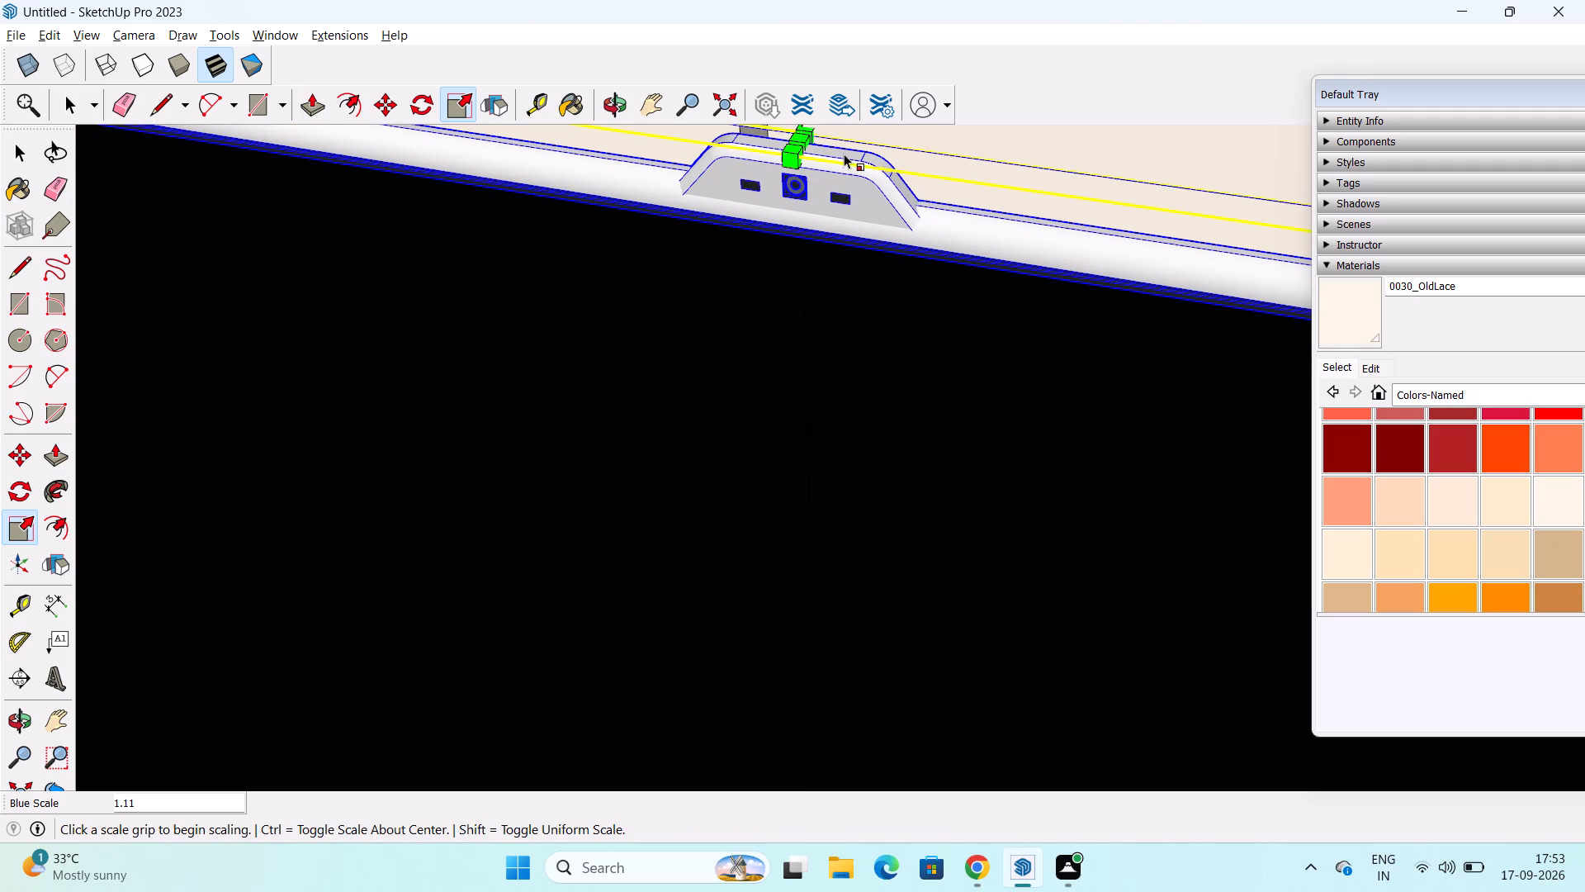
Scale the TV wider from its right edge along the red axis by a factor of about 1.02.
scroll(855, 359, down, 17)
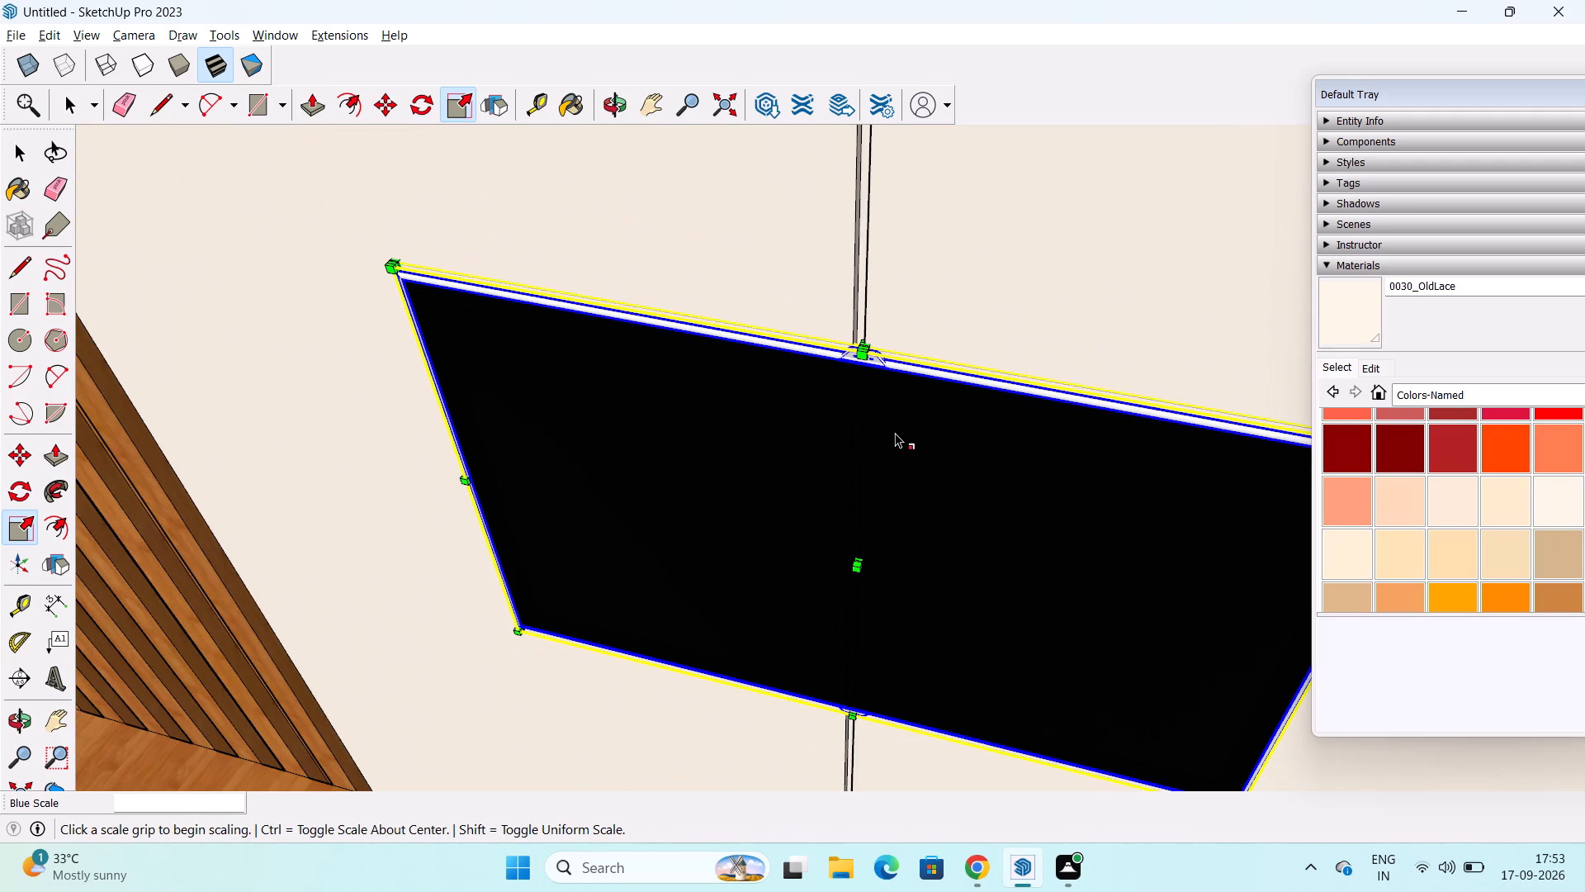
middle_drag(1001, 397, 525, 591)
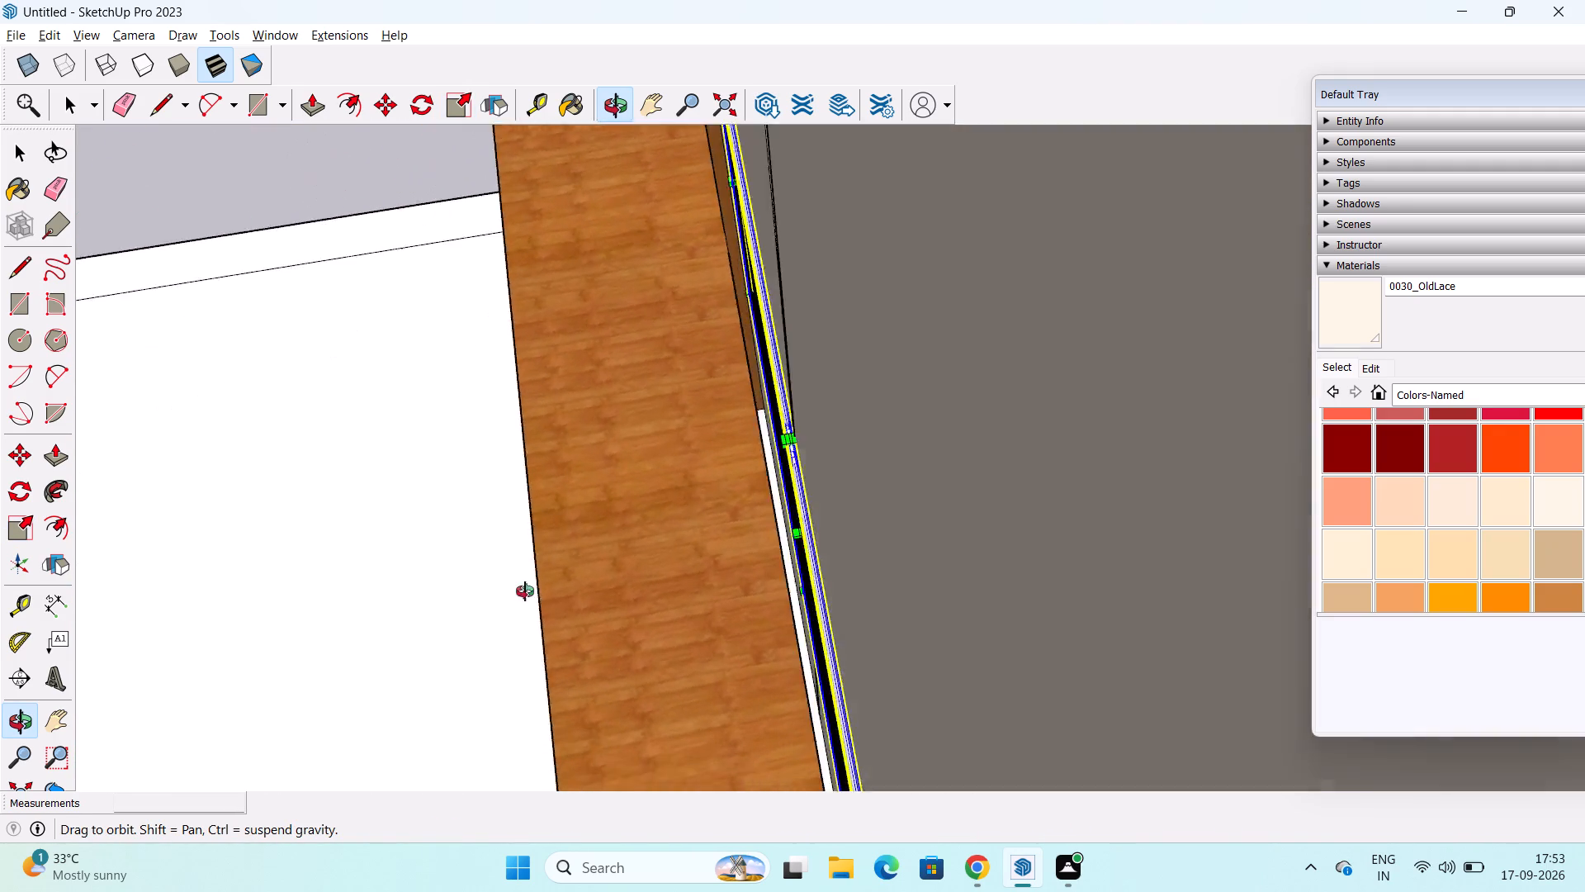
middle_drag(525, 591, 966, 260)
scroll(905, 443, down, 4)
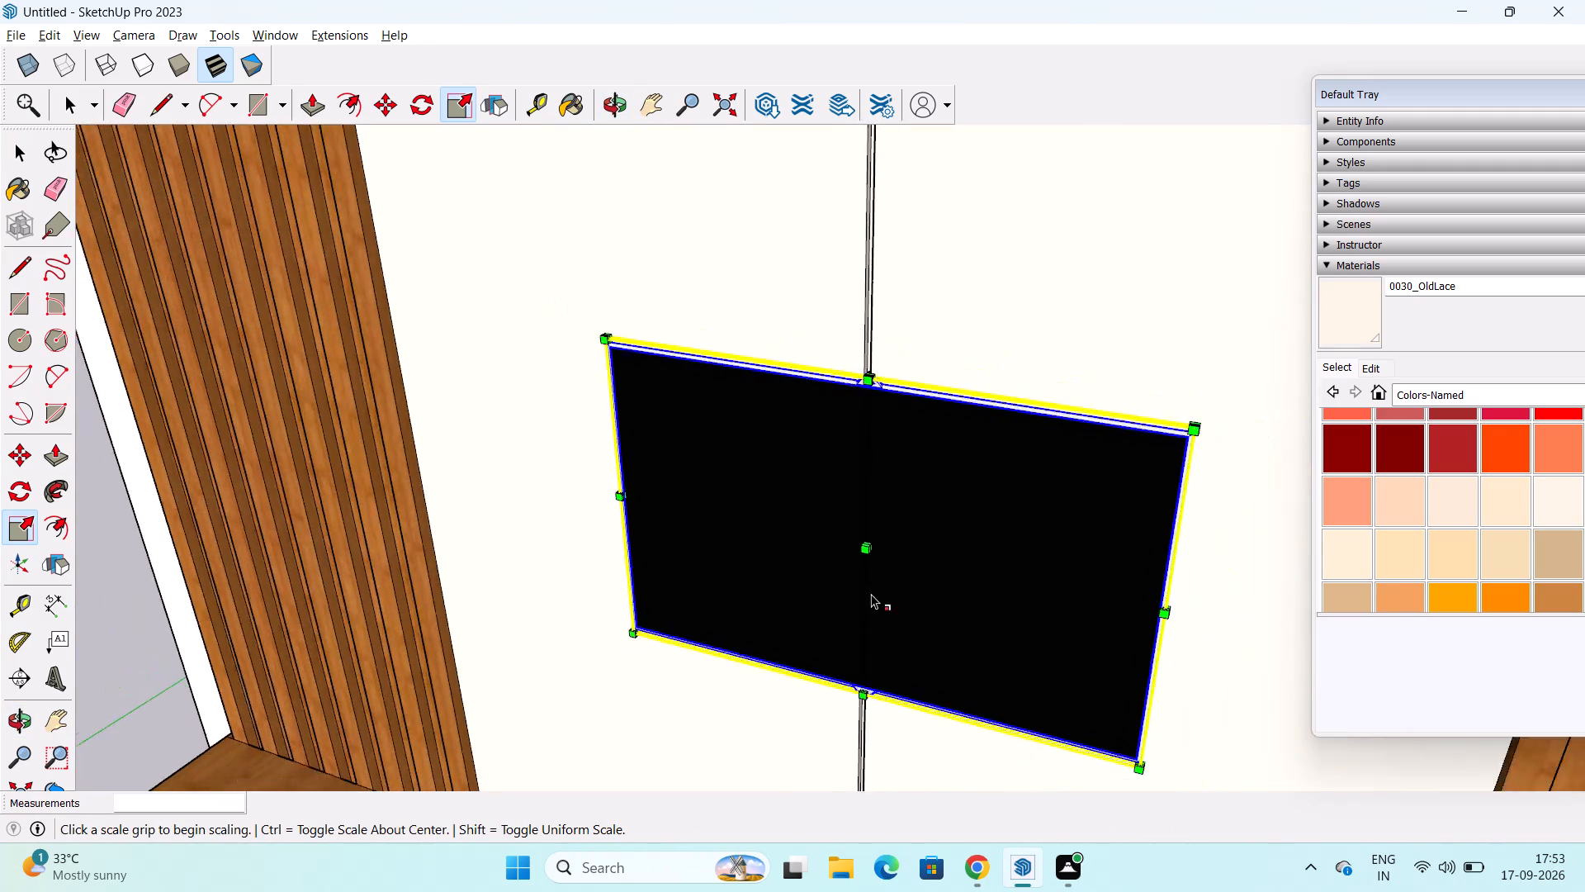
scroll(871, 594, down, 1)
middle_drag(871, 599, 1053, 434)
shift+middle_drag(1034, 459, 854, 520)
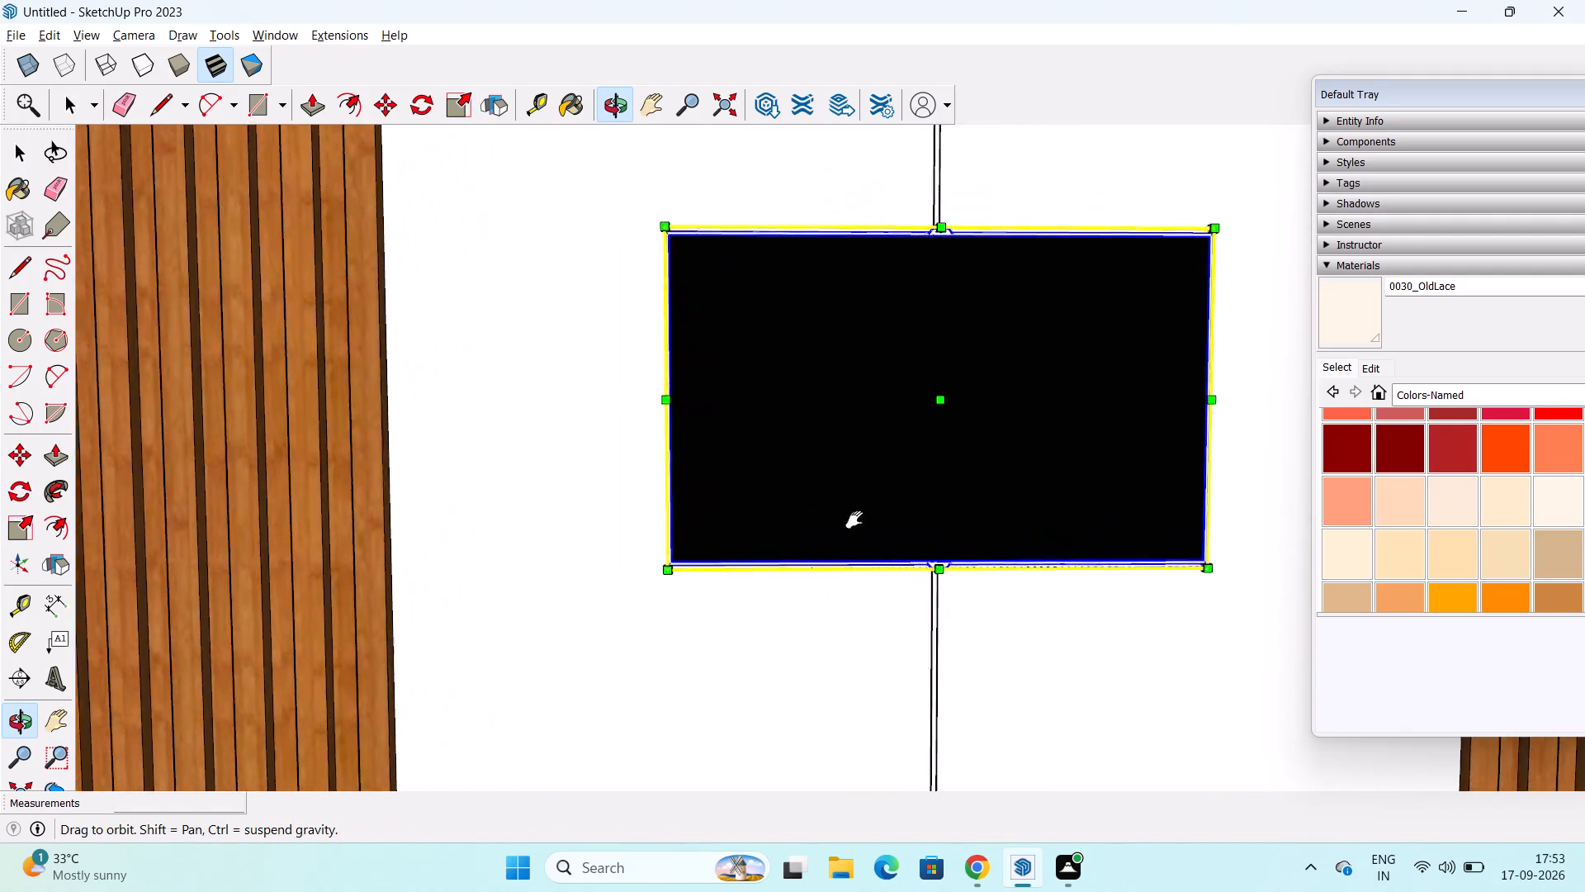
shift+middle_drag(854, 520, 641, 548)
middle_drag(778, 463, 516, 496)
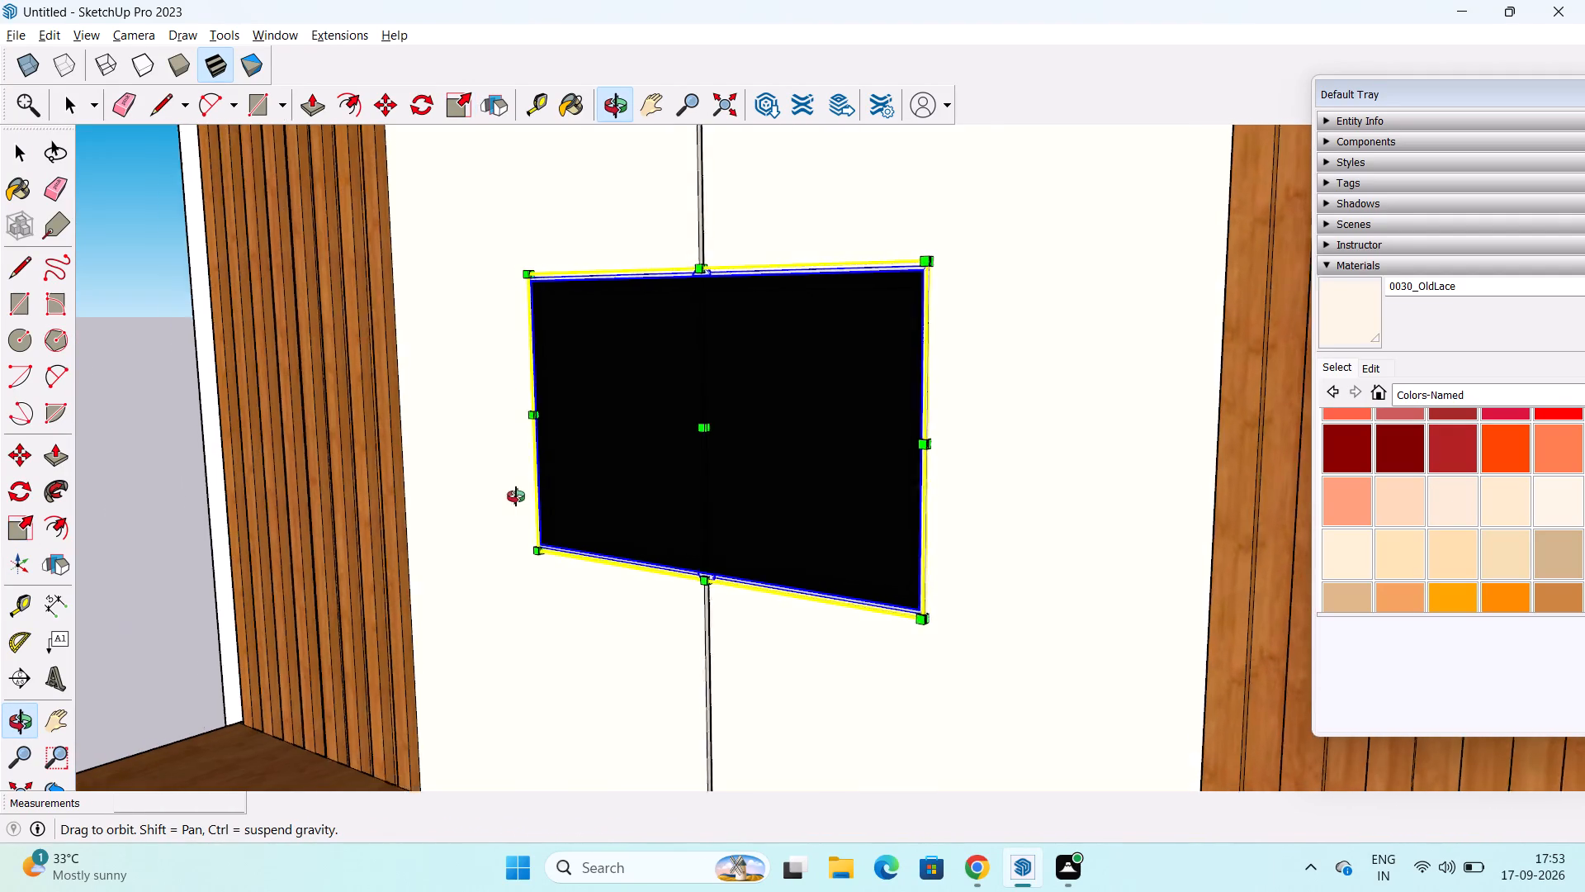
middle_drag(516, 496, 513, 496)
scroll(916, 452, up, 15)
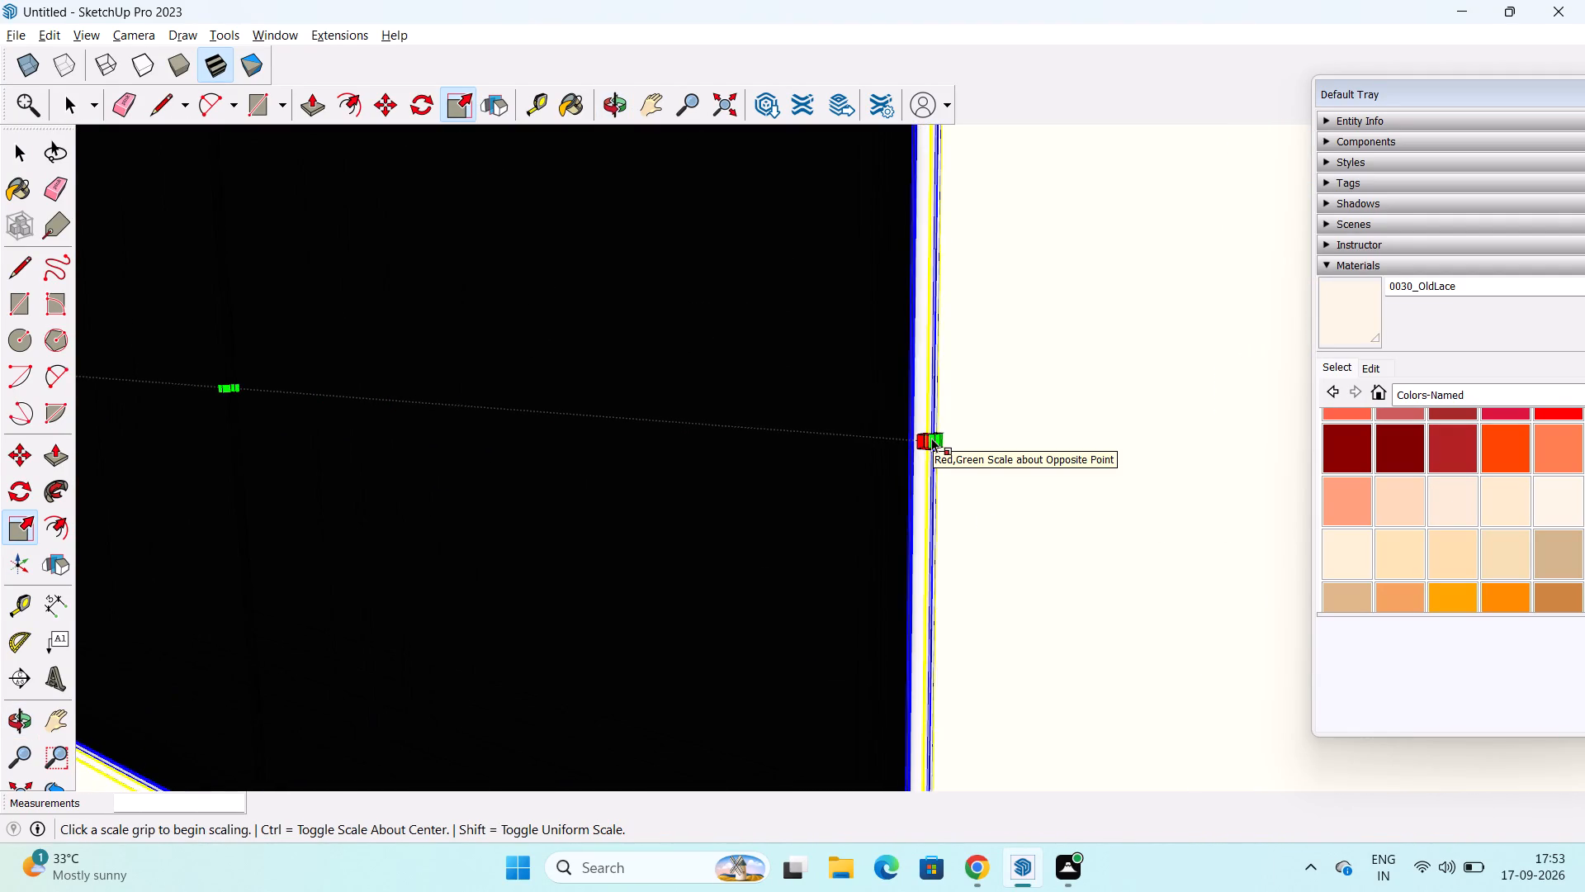
scroll(931, 438, up, 3)
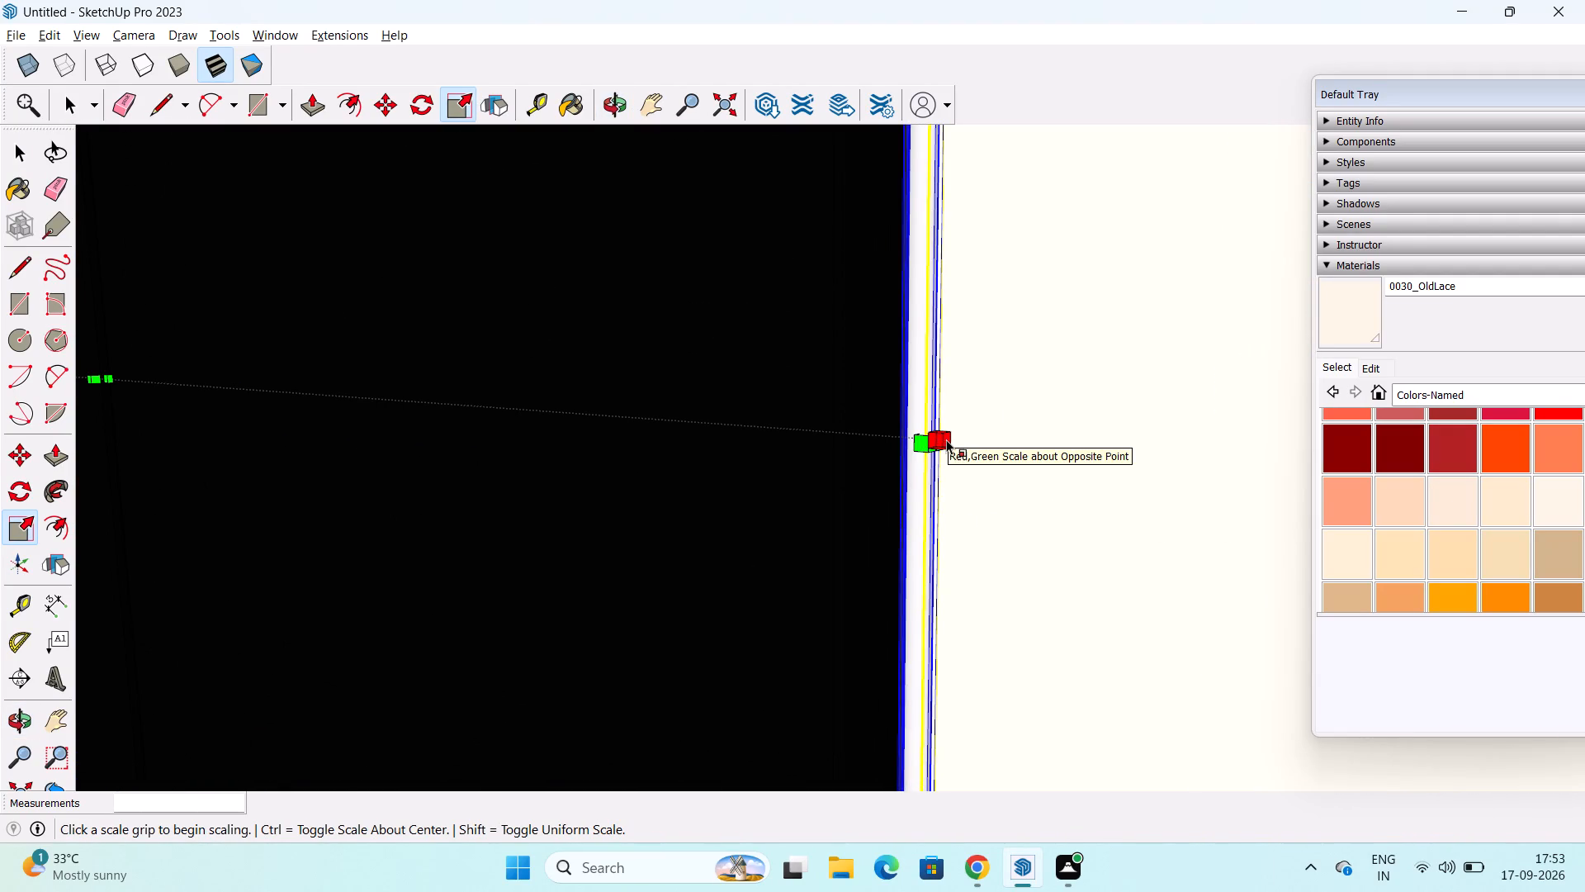
scroll(944, 442, up, 2)
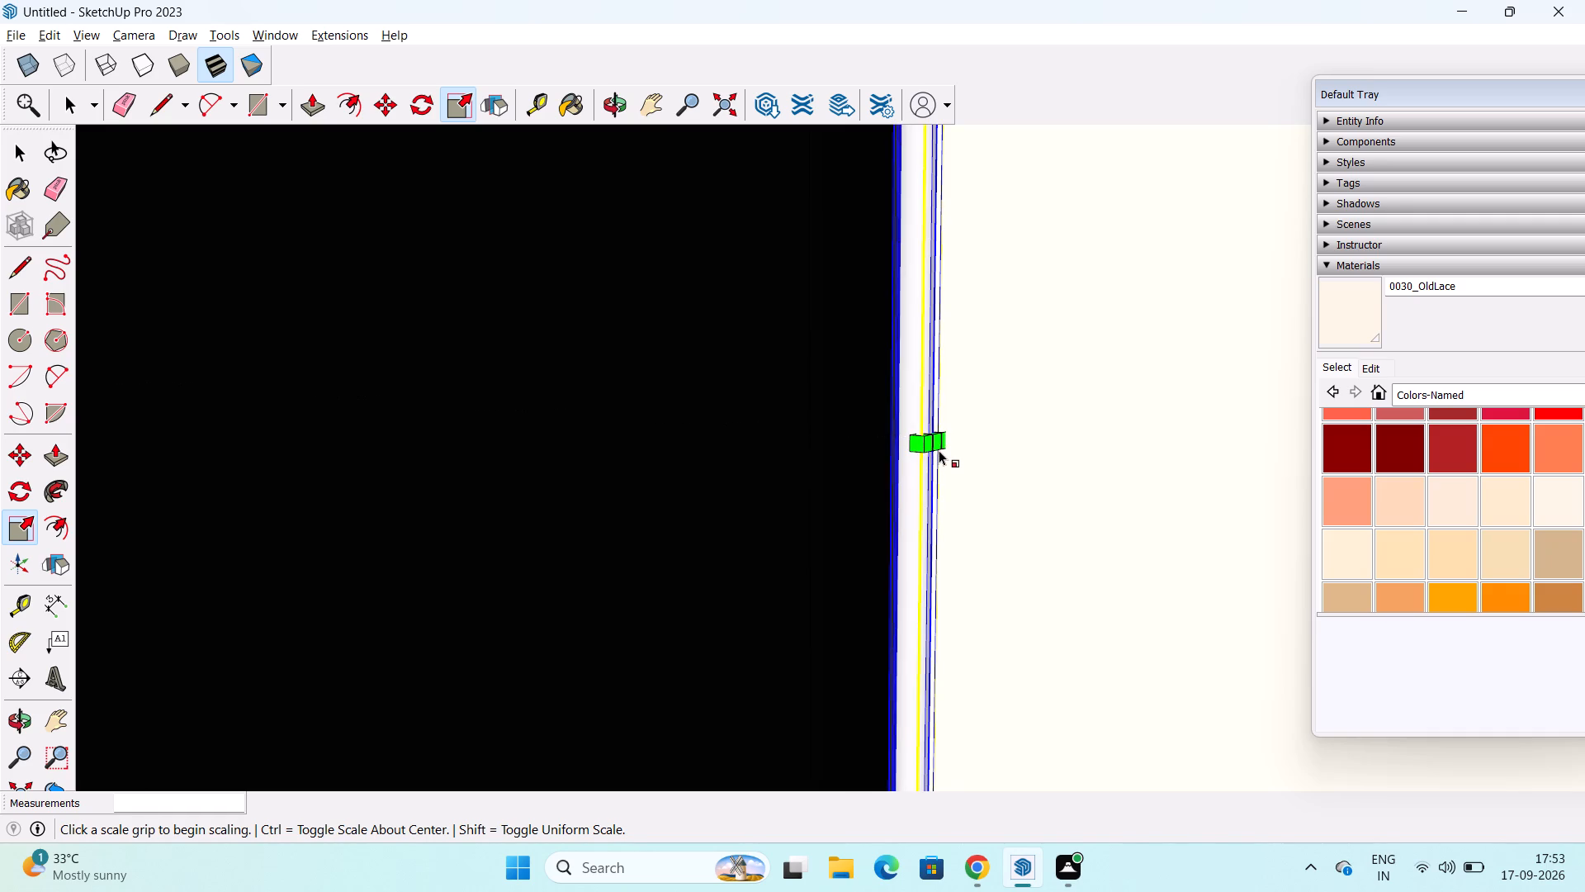
drag(939, 444, 1012, 458)
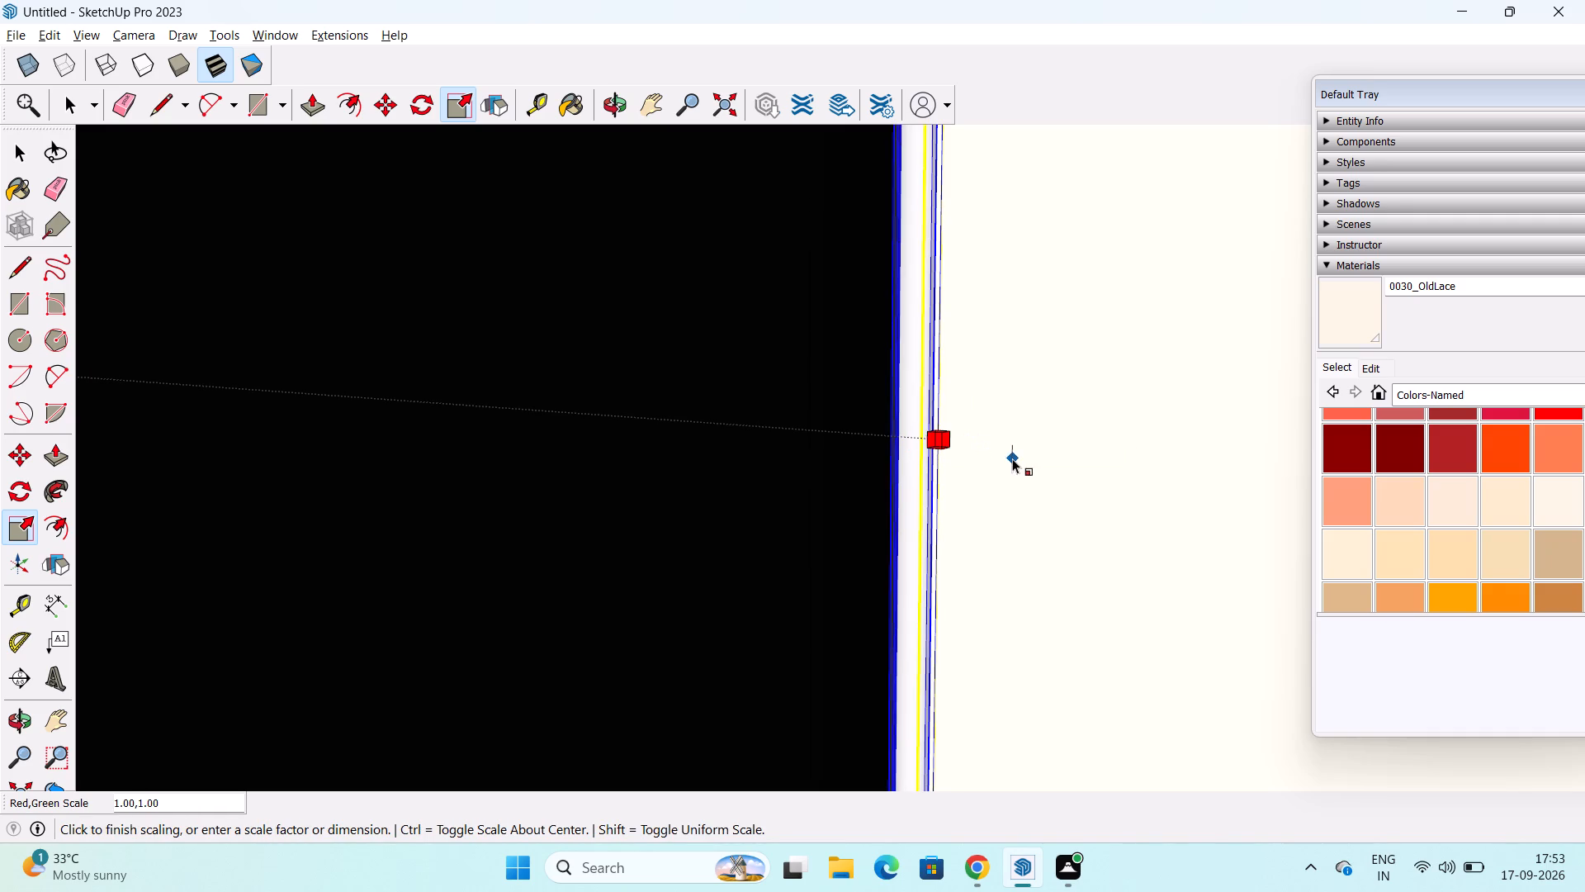
scroll(942, 448, up, 3)
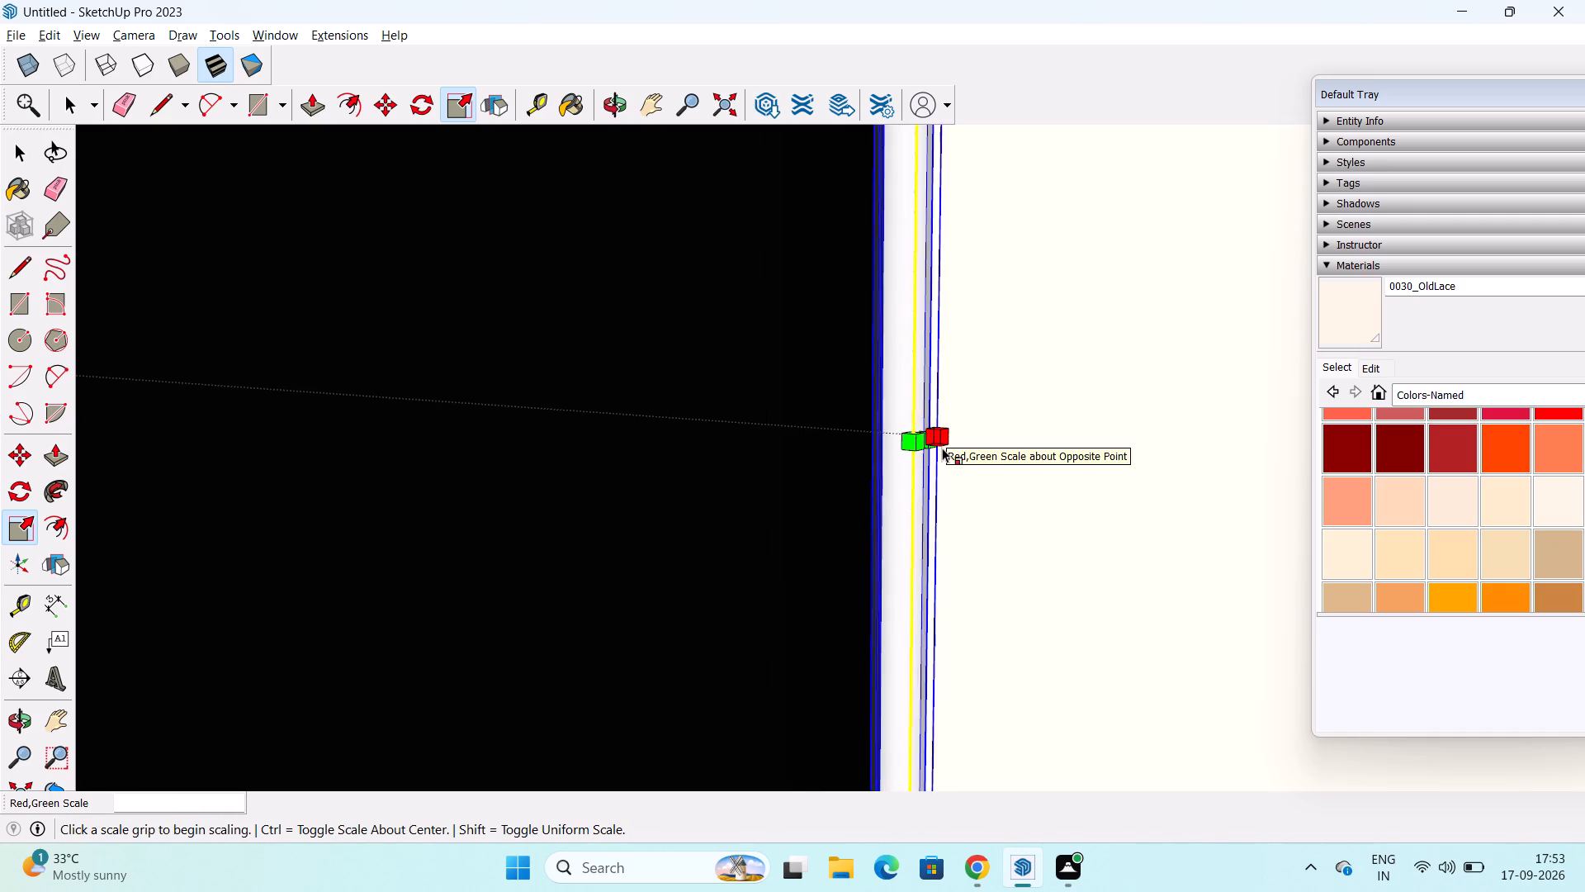
scroll(942, 448, up, 8)
drag(914, 426, 1003, 432)
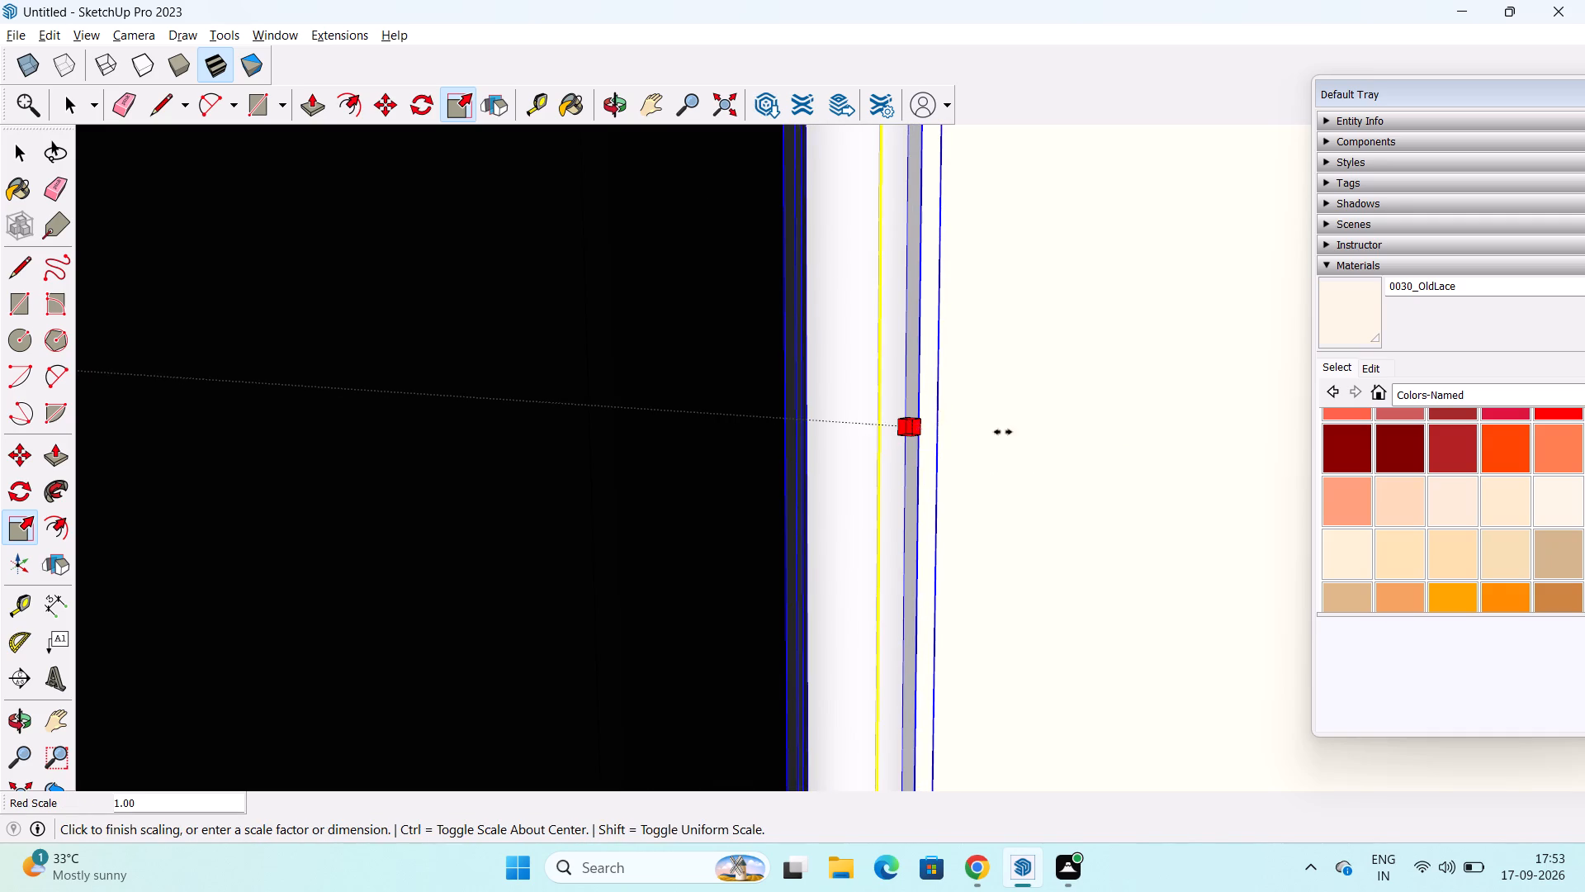
drag(1003, 432, 1139, 451)
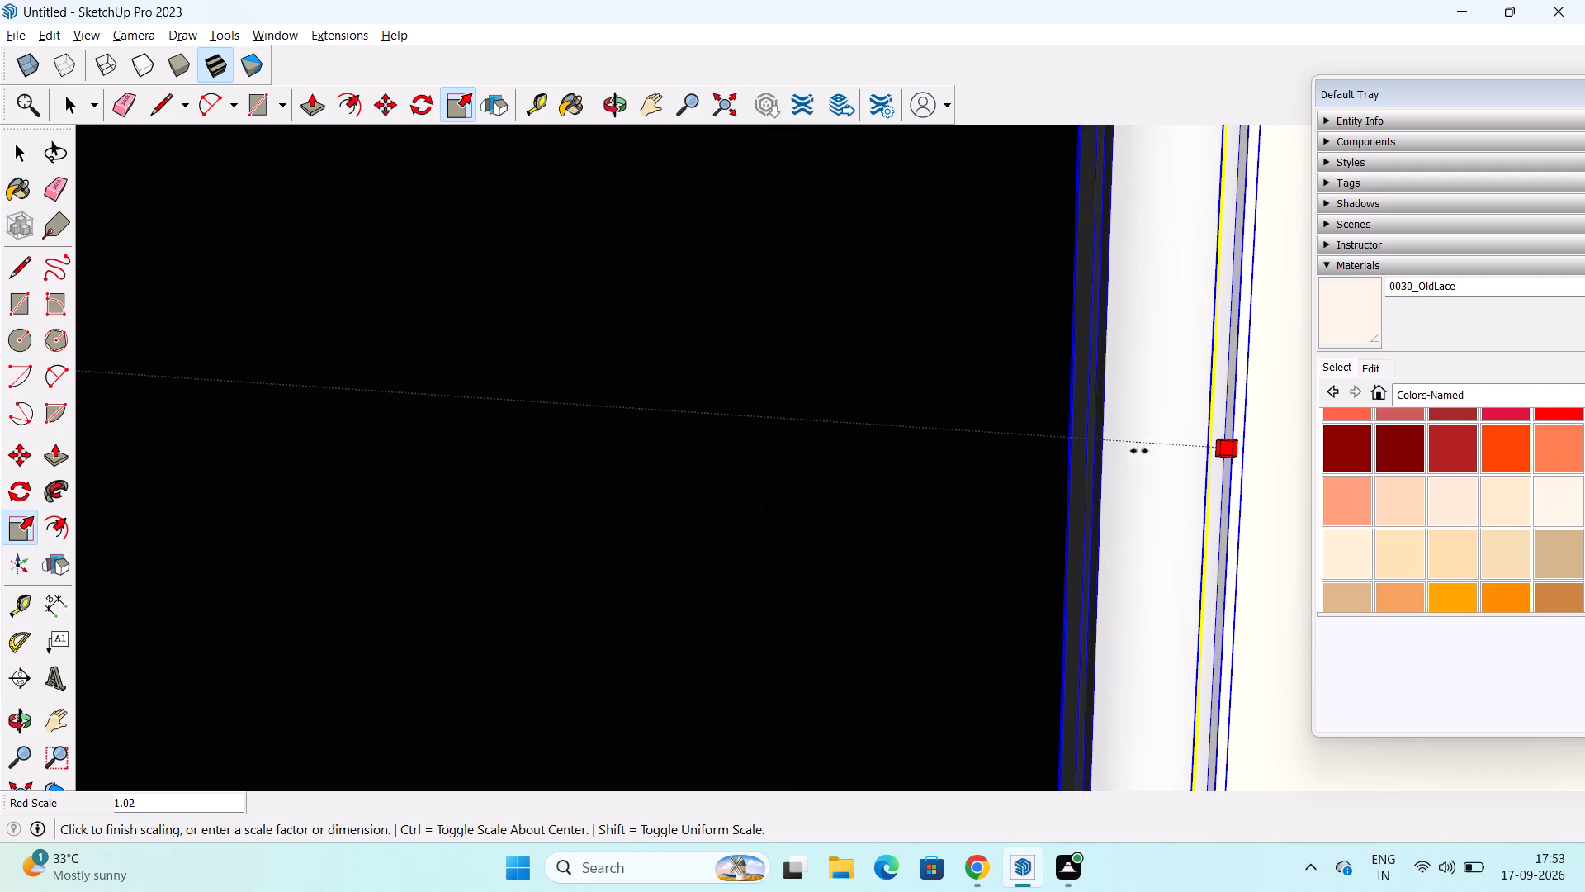
drag(1139, 451, 1159, 451)
Scale the TV downward from its bottom edge along the blue axis by a factor of about 1.12.
scroll(1155, 454, down, 4)
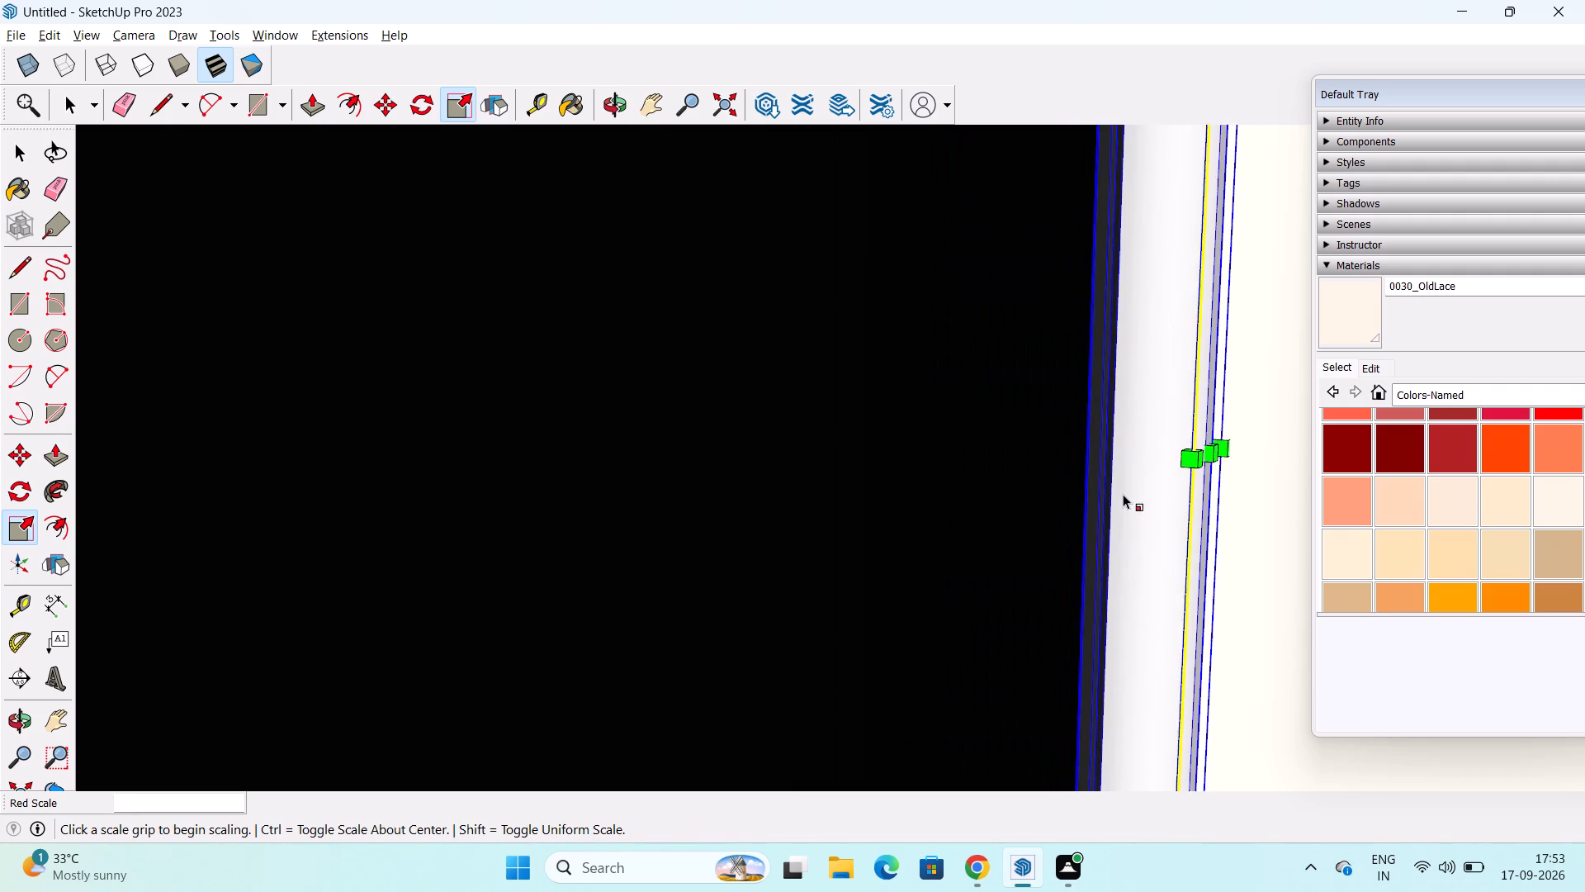
scroll(1123, 494, down, 20)
scroll(1123, 494, down, 4)
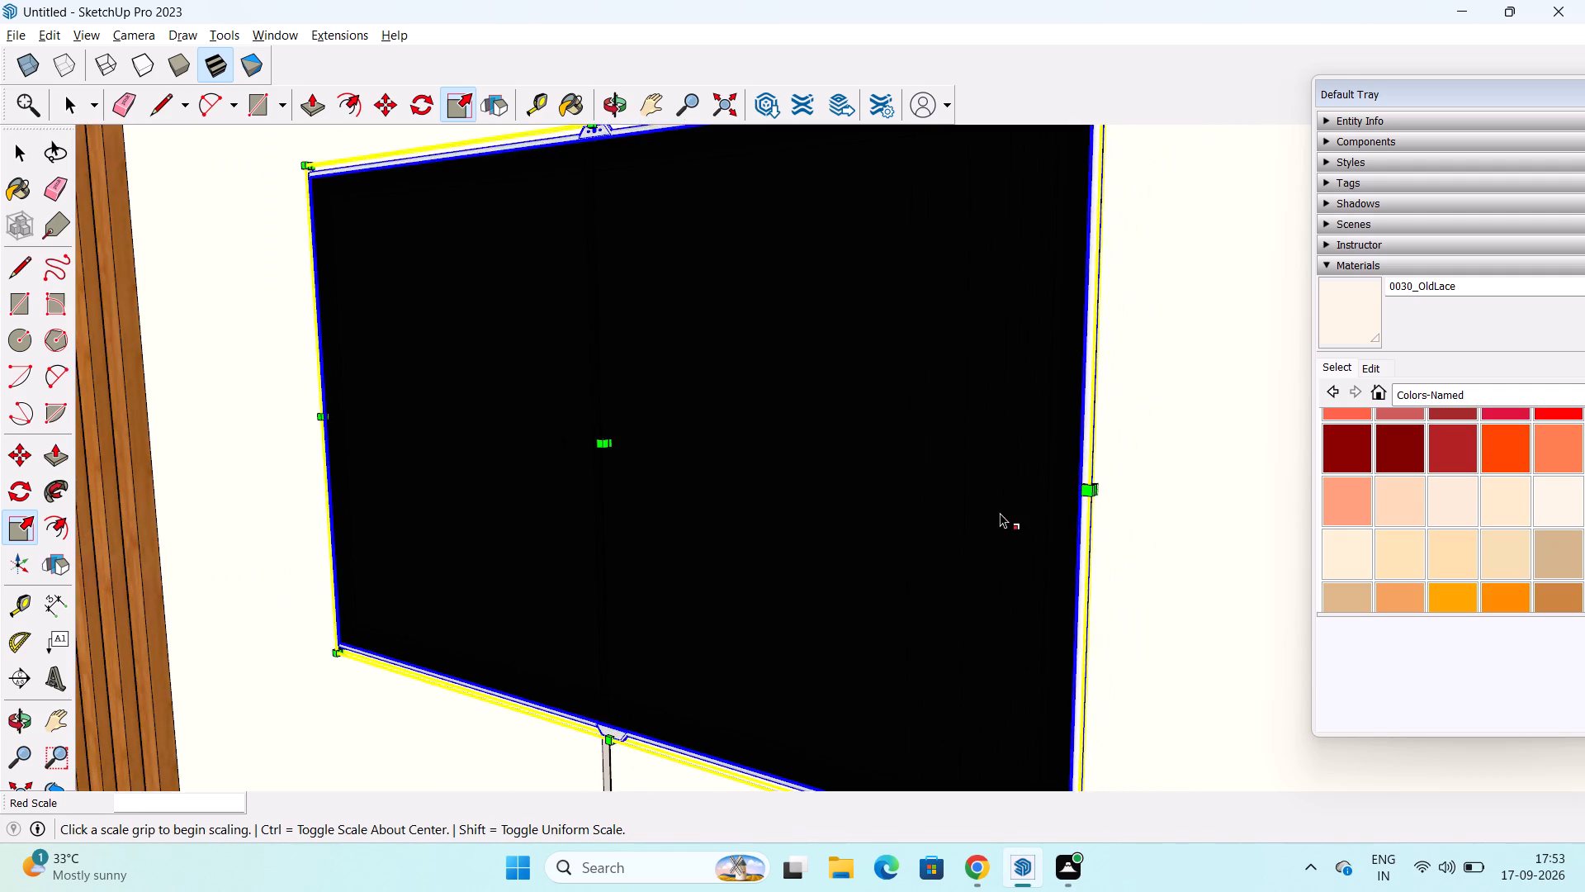
scroll(1000, 513, down, 5)
middle_drag(980, 519, 1209, 469)
scroll(1209, 465, down, 4)
scroll(1089, 523, down, 2)
middle_drag(930, 620, 932, 599)
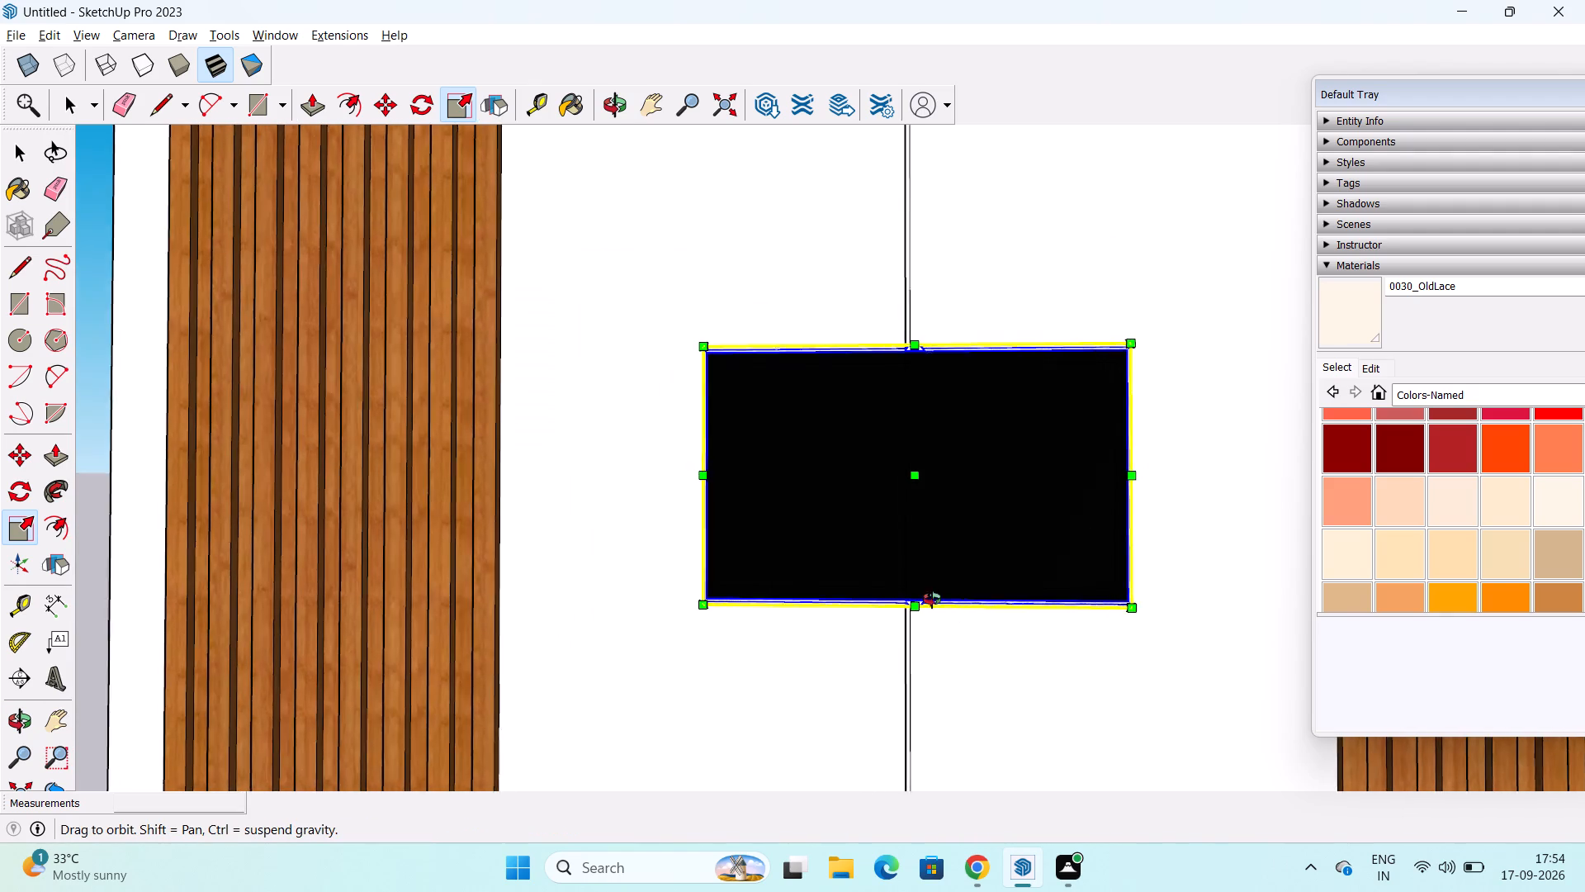
middle_drag(932, 599, 959, 367)
scroll(914, 645, up, 6)
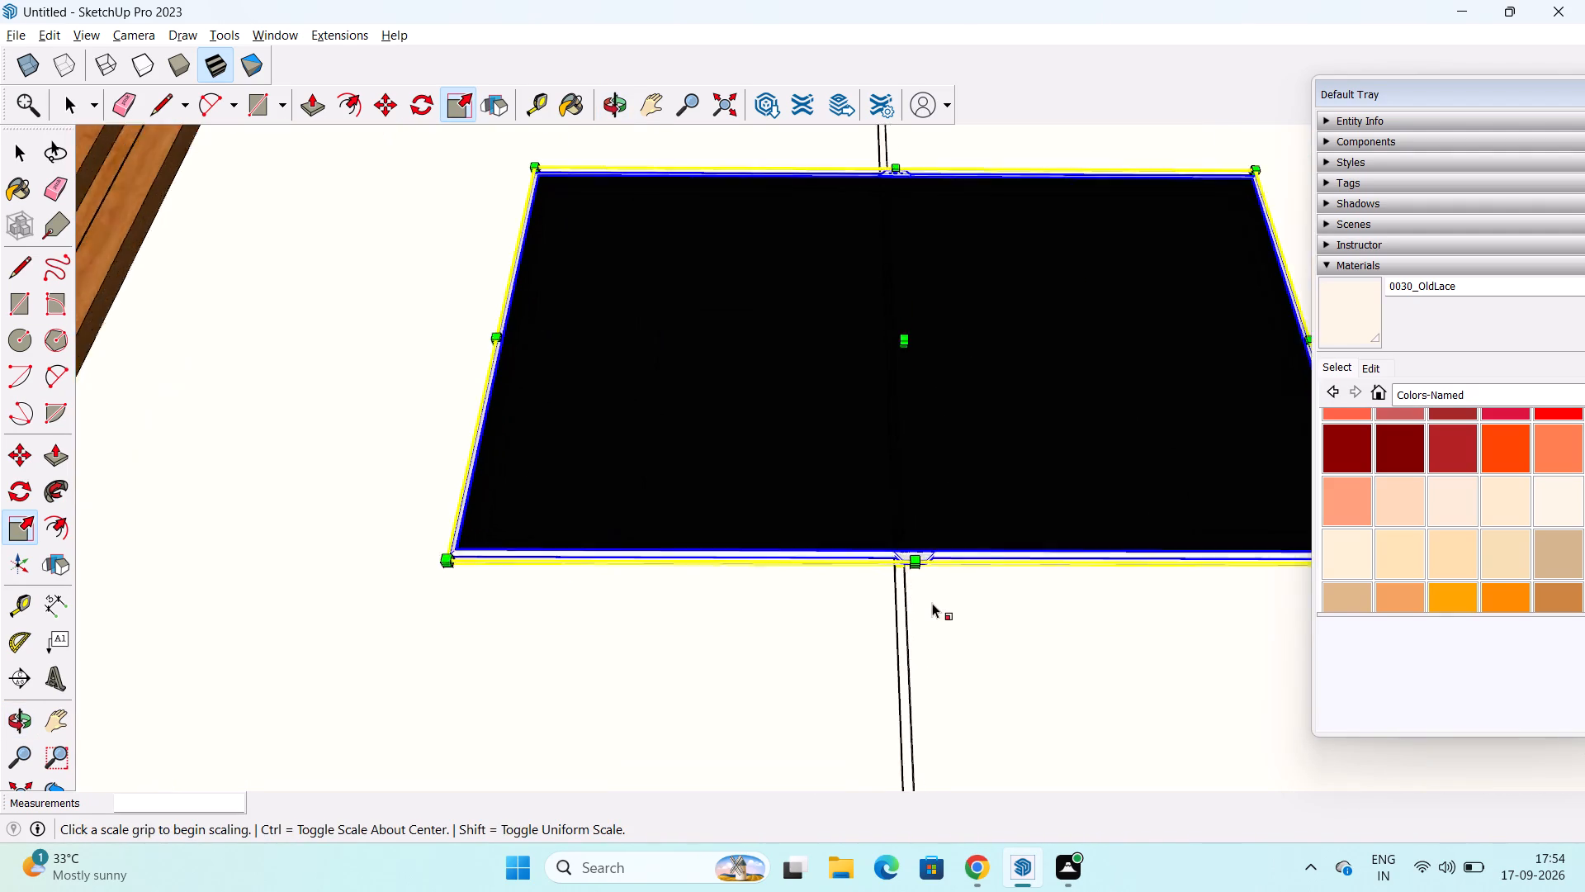
scroll(932, 603, up, 20)
scroll(932, 603, up, 2)
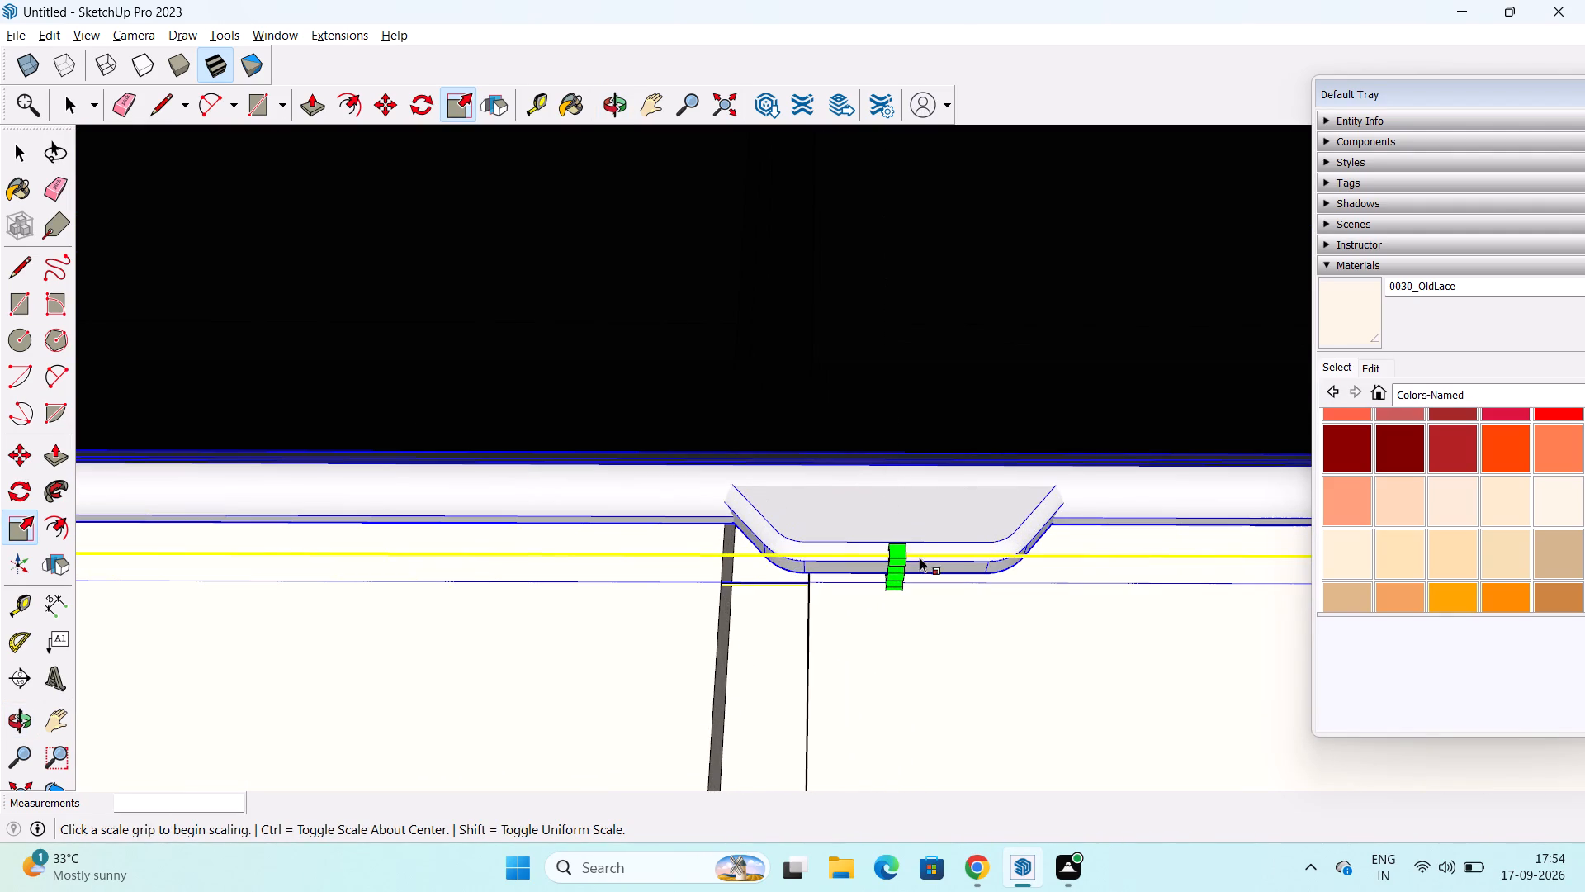
drag(903, 575, 880, 700)
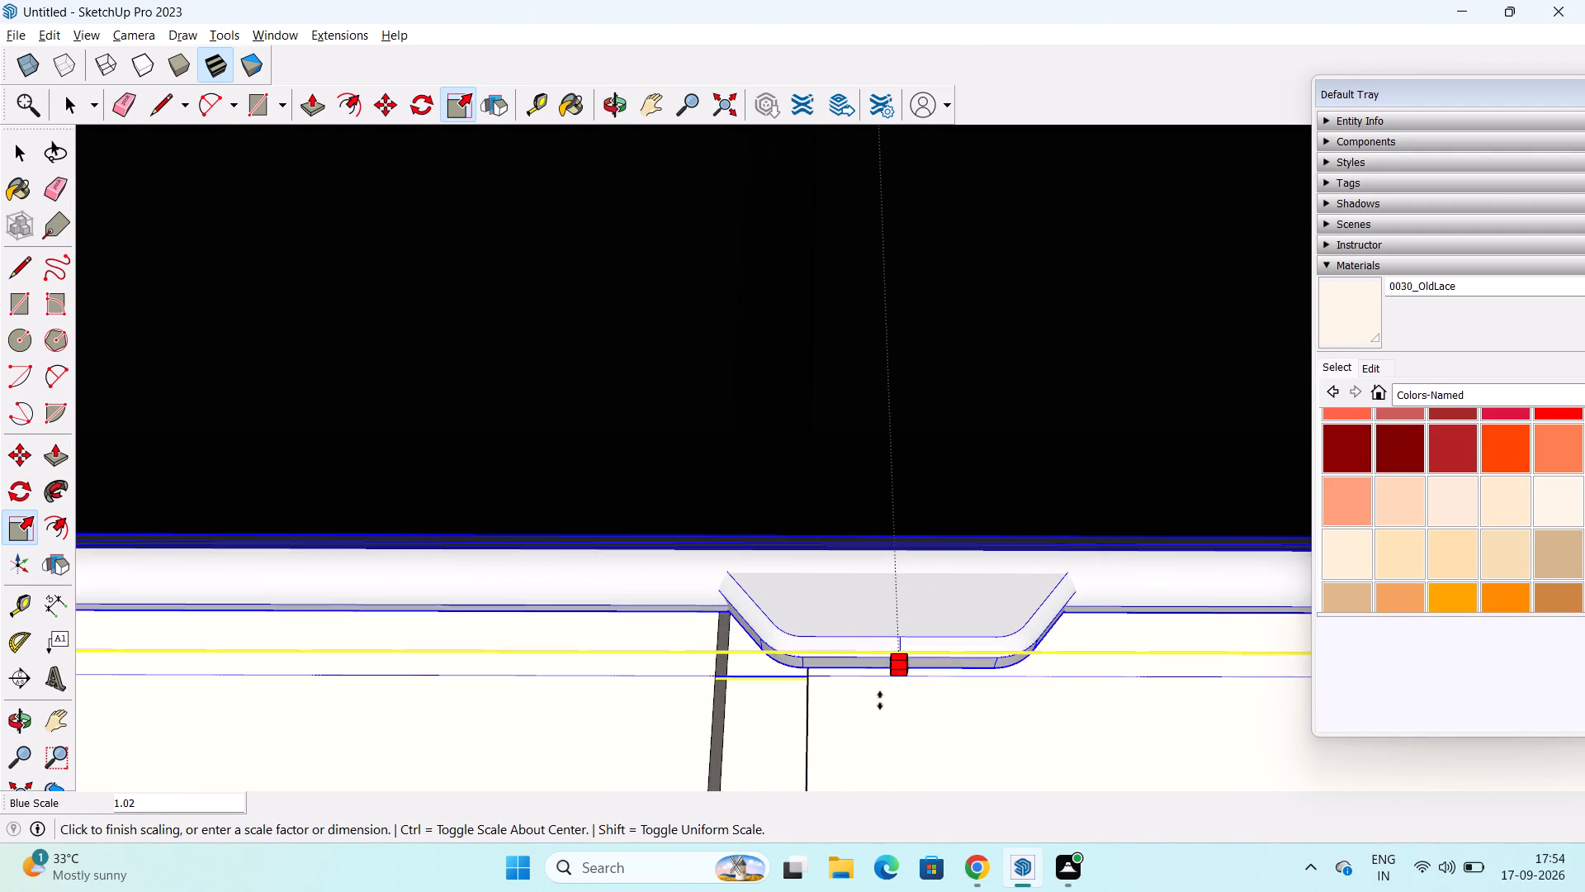
drag(880, 700, 863, 787)
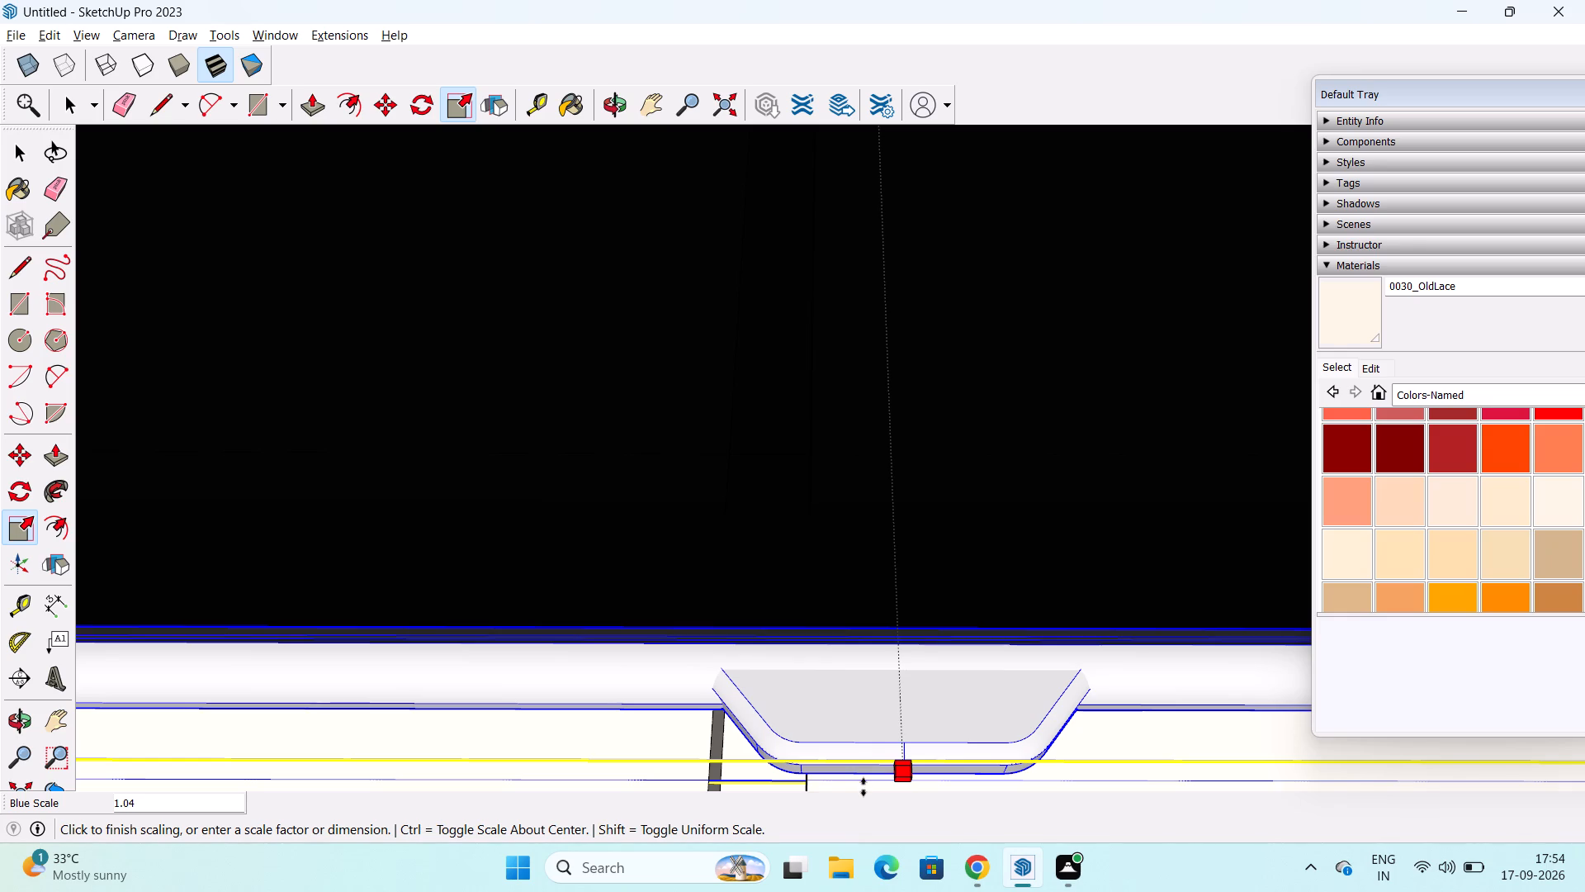
drag(863, 787, 863, 795)
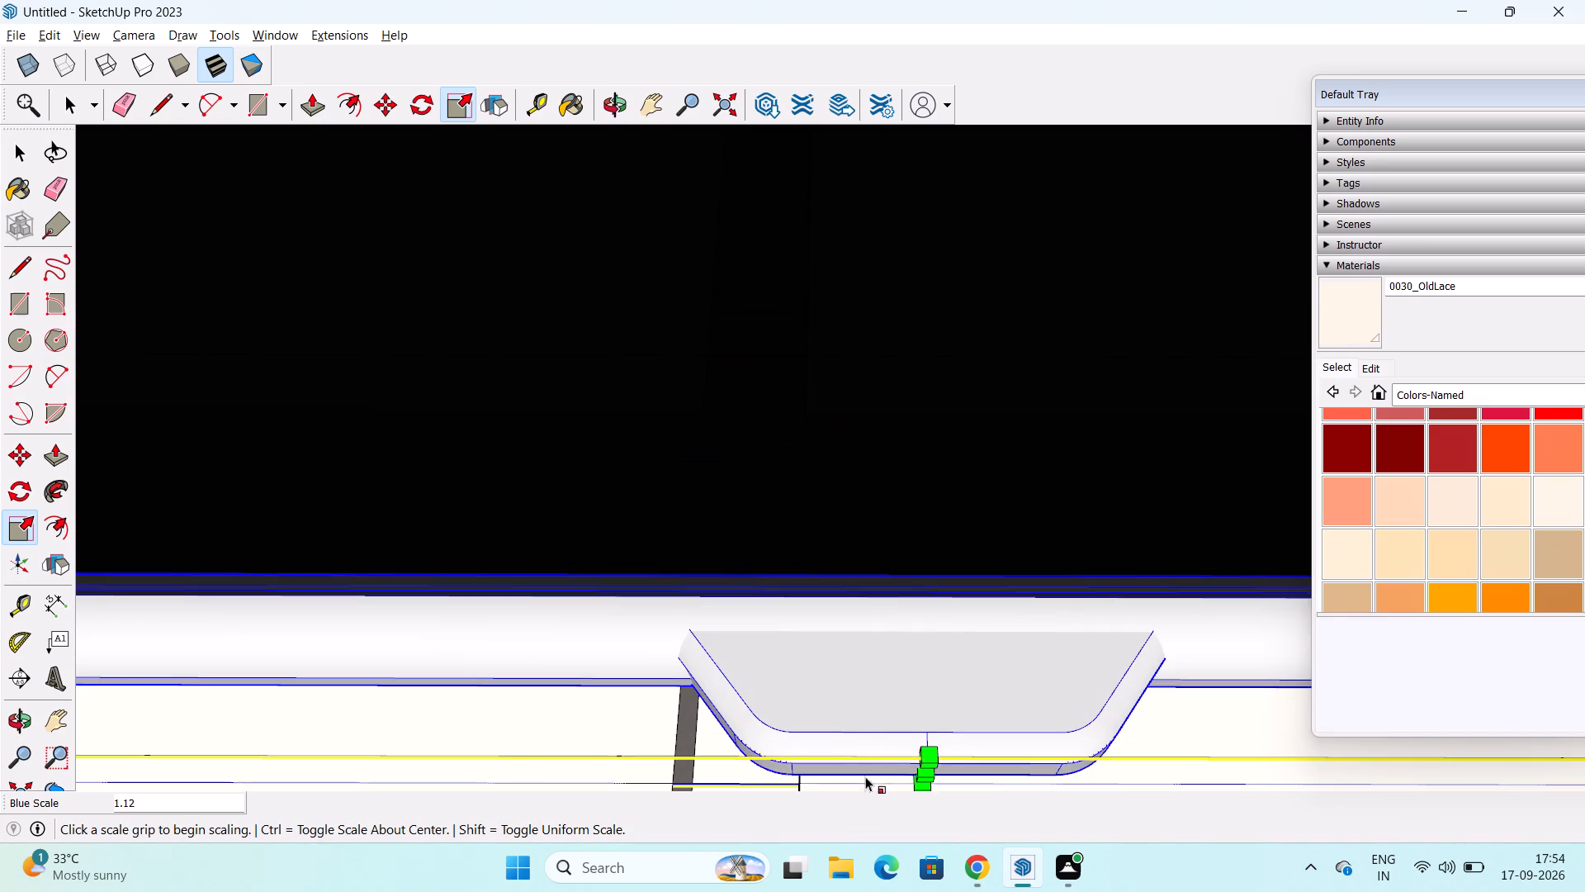
scroll(871, 732, down, 20)
scroll(871, 732, down, 5)
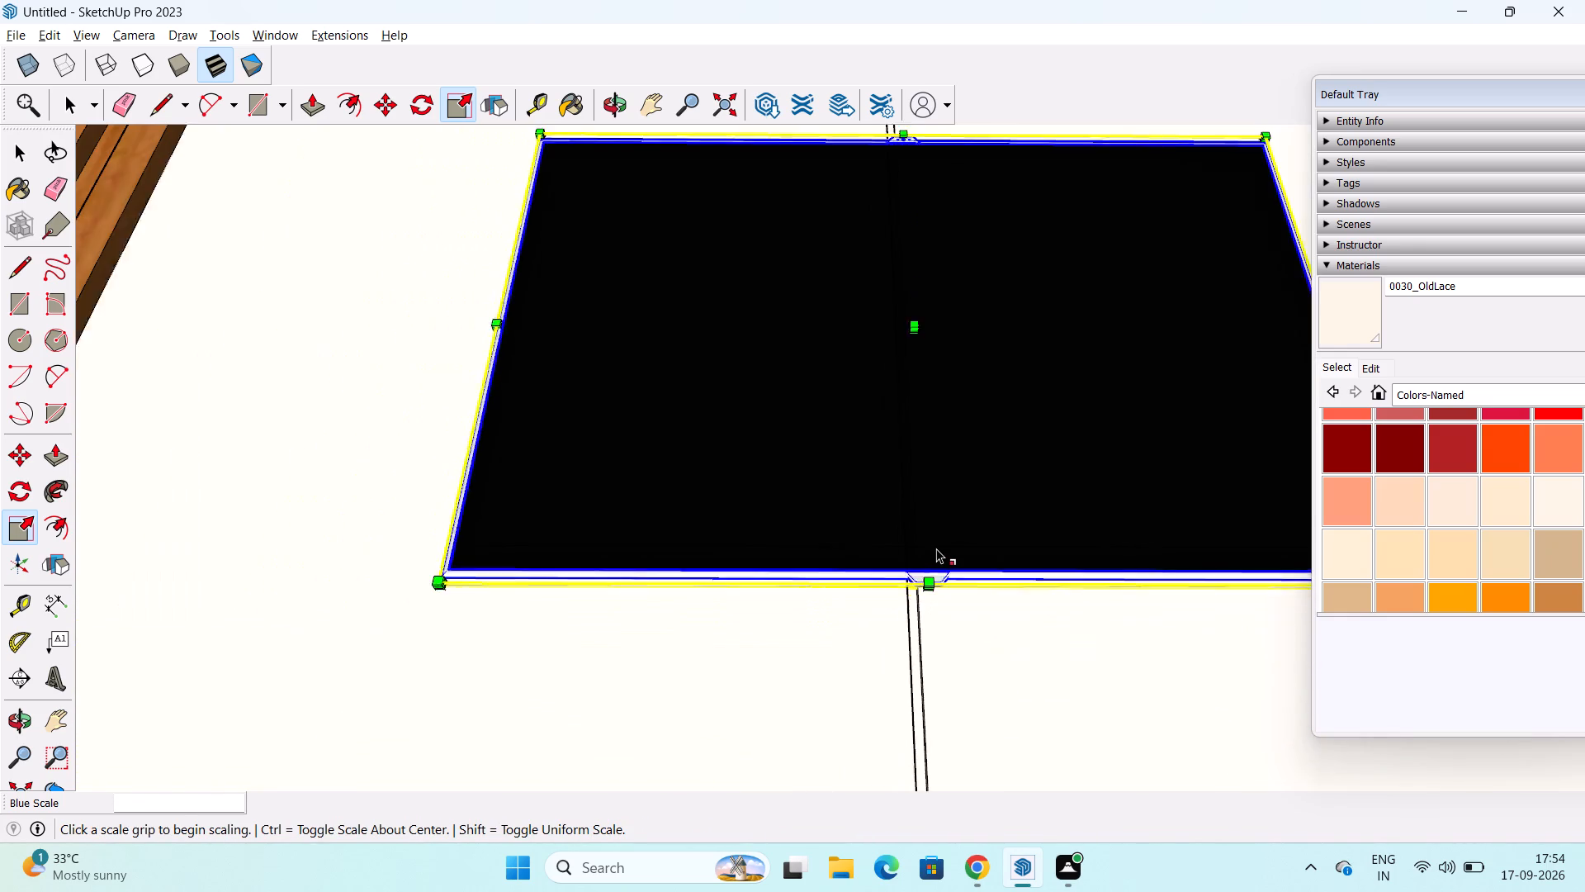
Scale the TV slightly wider from its left edge along the red axis.
scroll(936, 548, down, 5)
scroll(997, 519, down, 1)
middle_drag(1012, 478, 1026, 640)
middle_drag(648, 408, 864, 429)
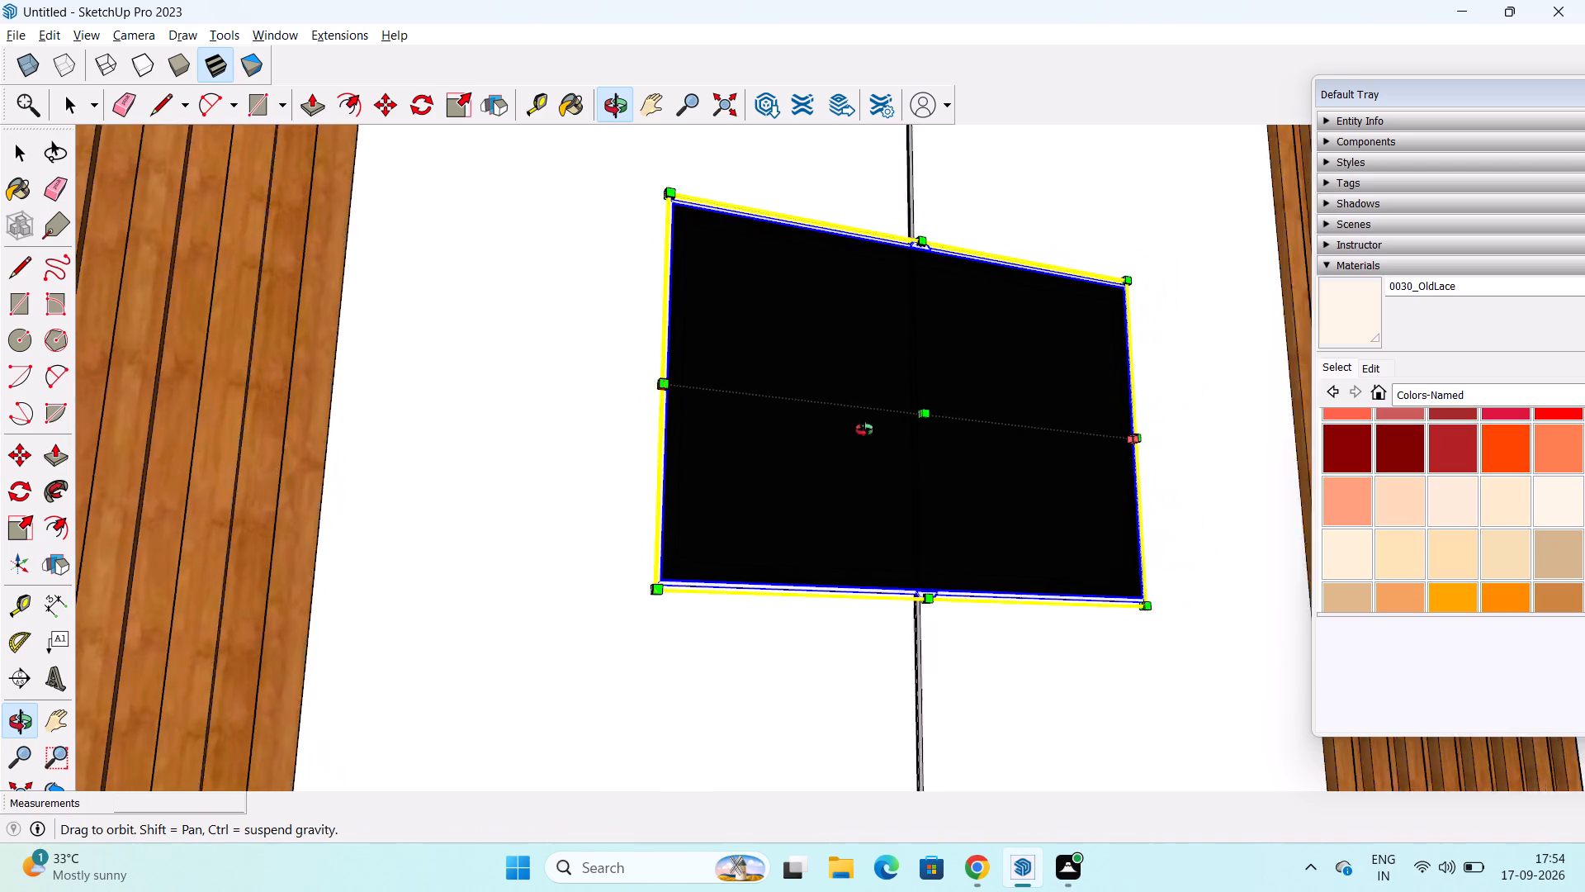
middle_drag(864, 429, 1118, 515)
scroll(692, 394, up, 10)
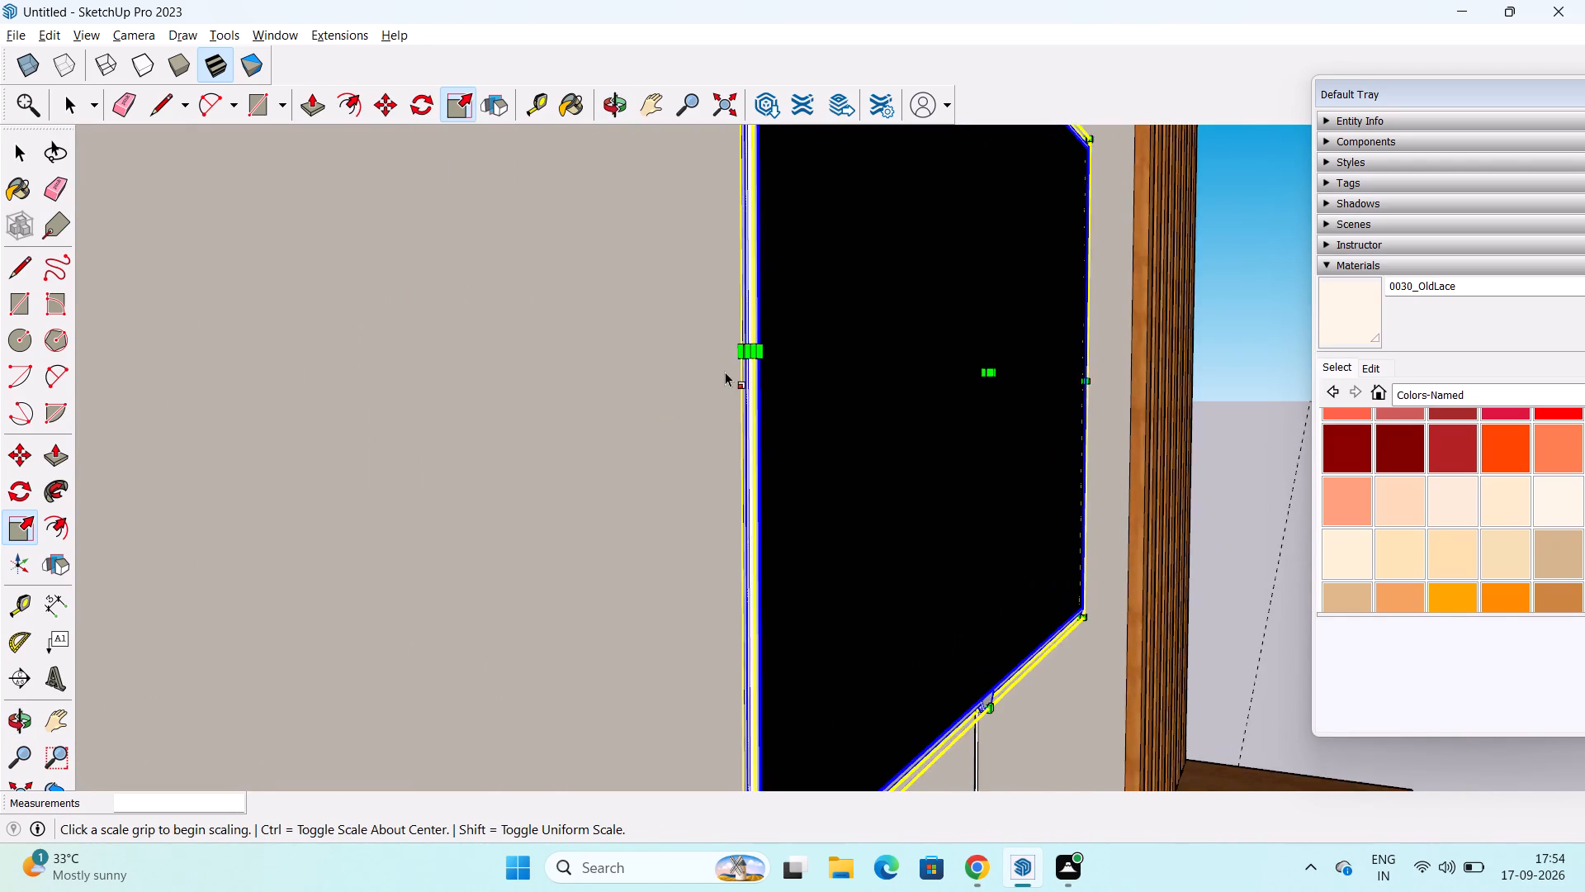
scroll(725, 372, up, 12)
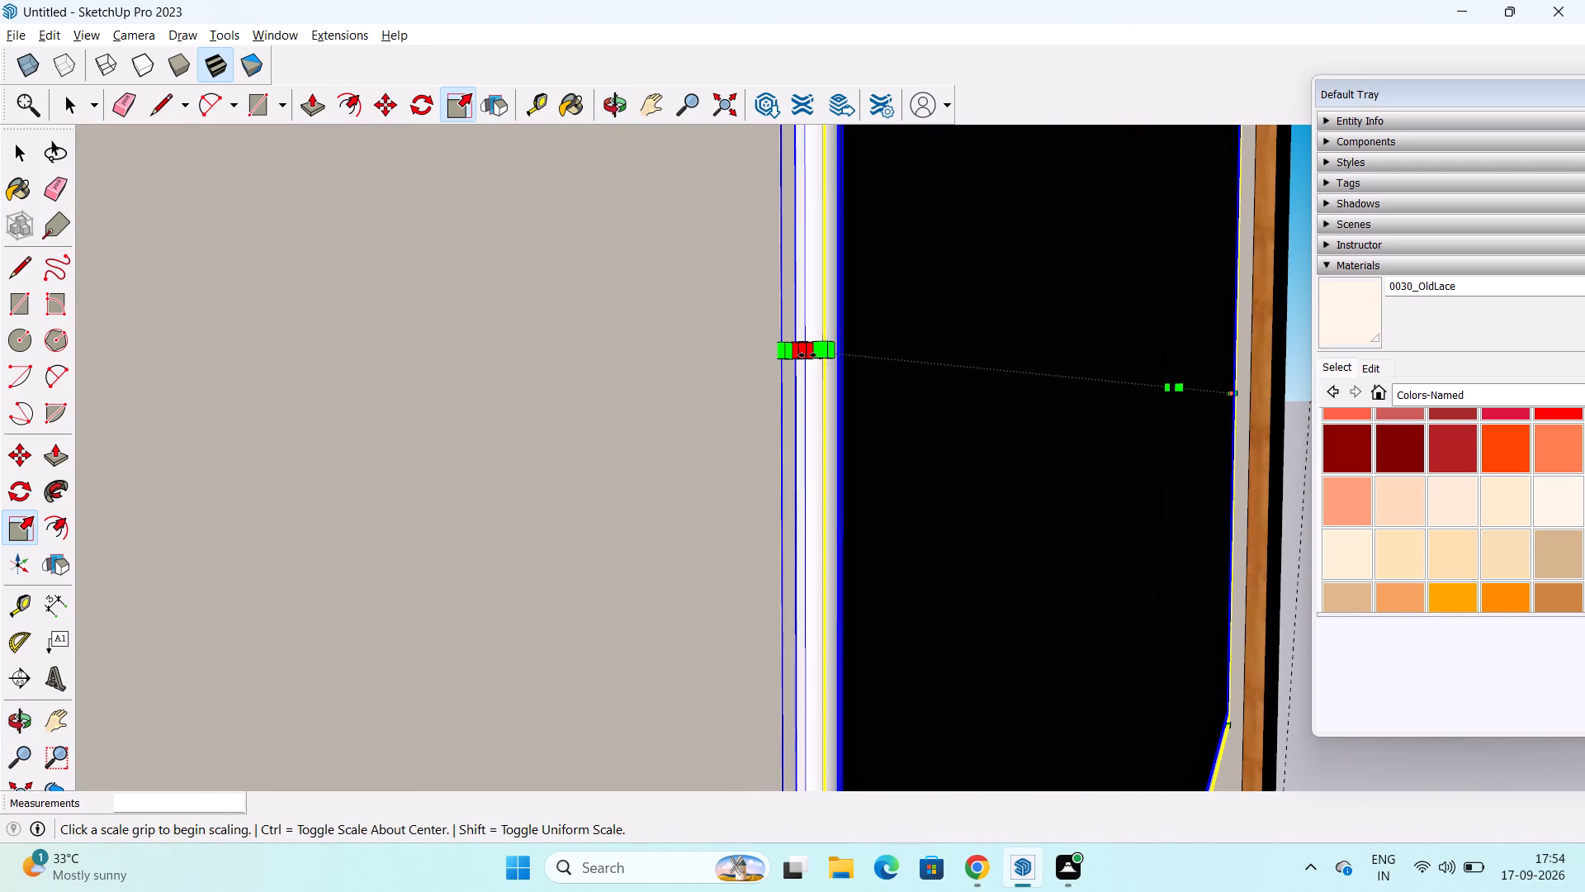
drag(807, 355, 641, 415)
Scale the TV slightly wider from its right edge along the red axis, towards the right slatted panel.
scroll(720, 345, down, 15)
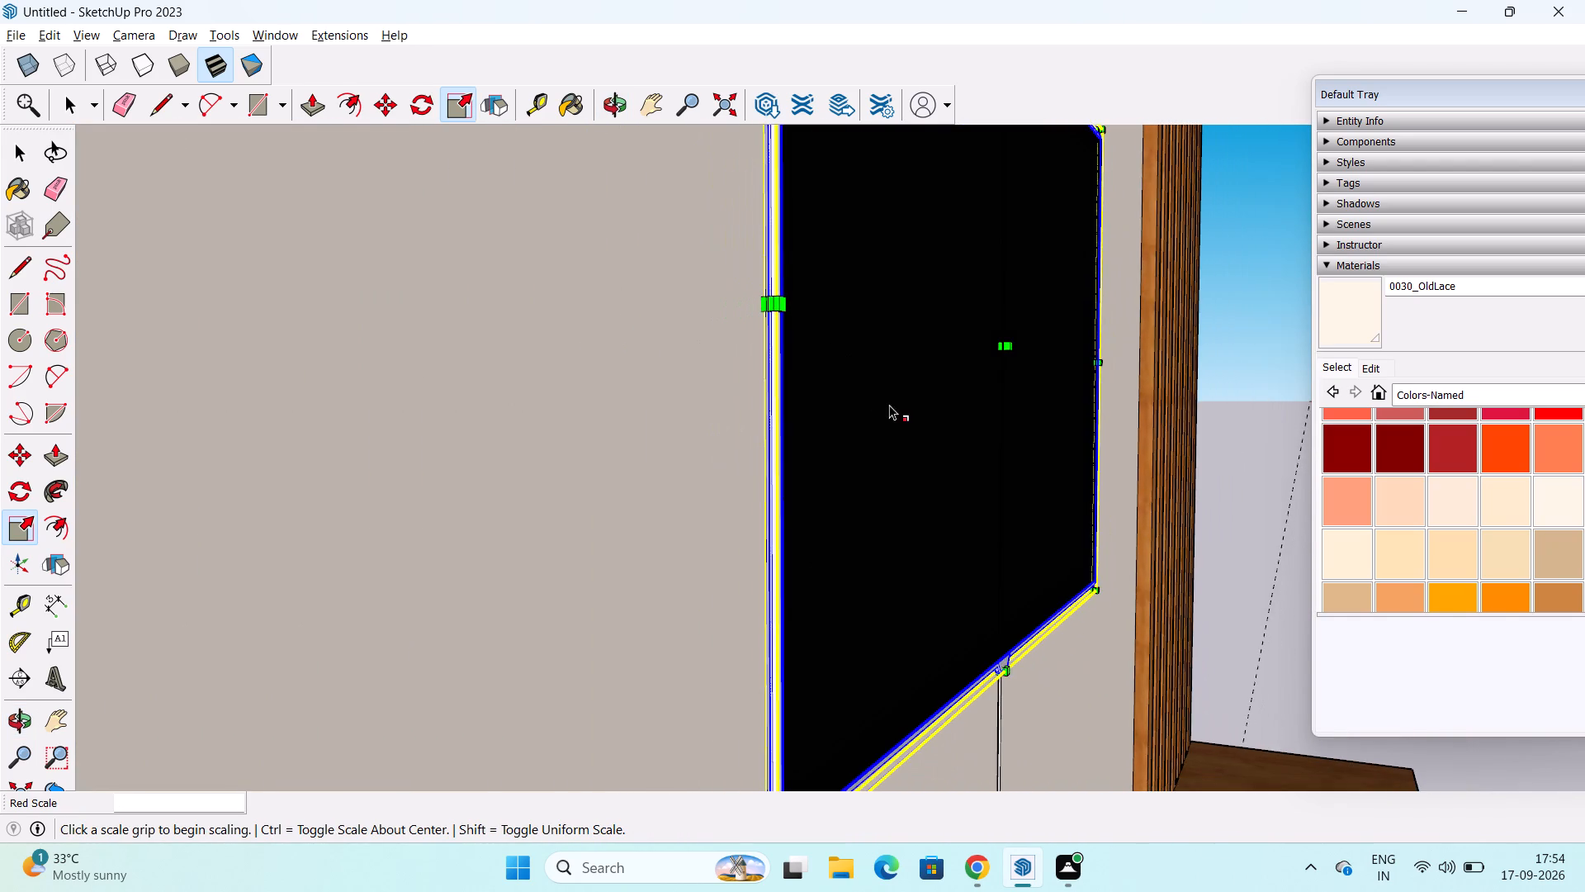
scroll(891, 405, down, 6)
middle_drag(893, 405, 550, 410)
scroll(567, 386, down, 2)
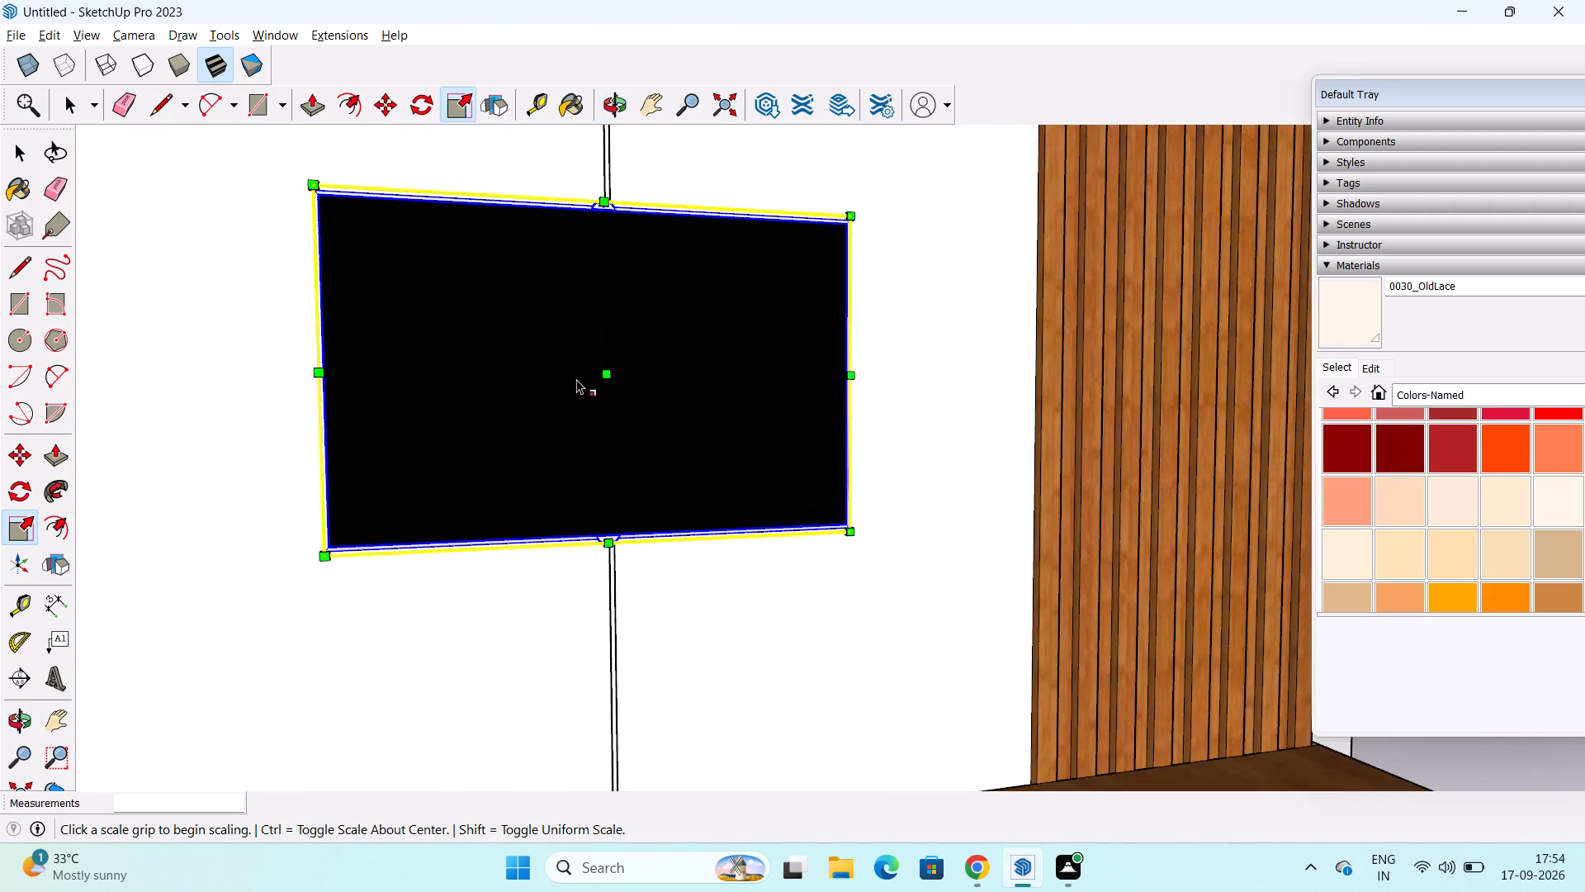
scroll(576, 379, down, 4)
scroll(627, 422, down, 2)
middle_drag(627, 422, 526, 453)
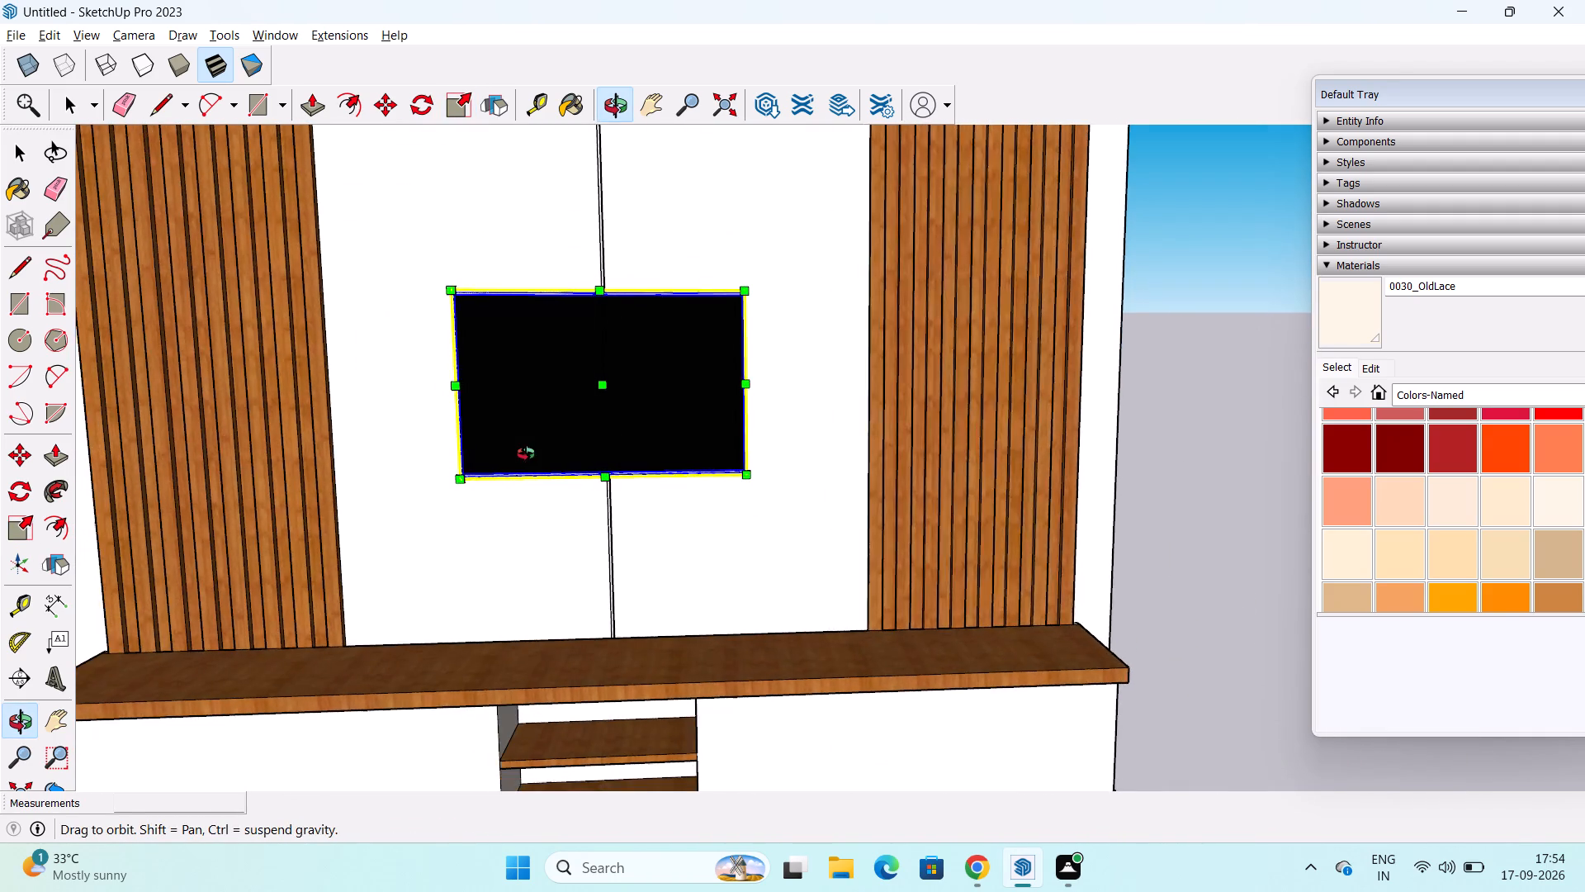
middle_drag(526, 453, 535, 448)
scroll(632, 408, down, 5)
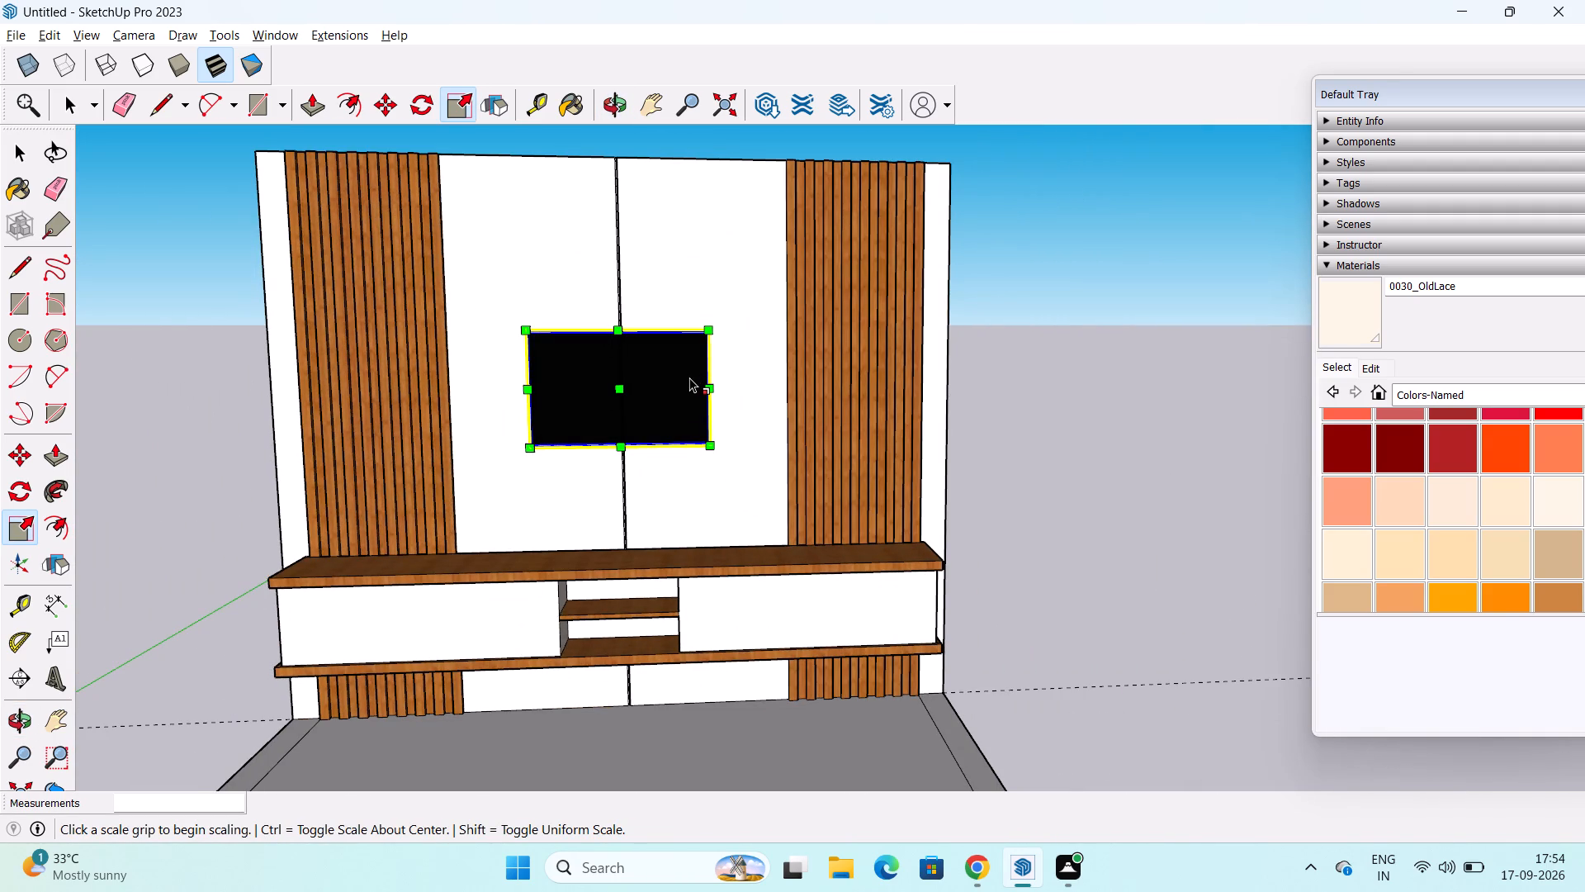
scroll(709, 387, up, 10)
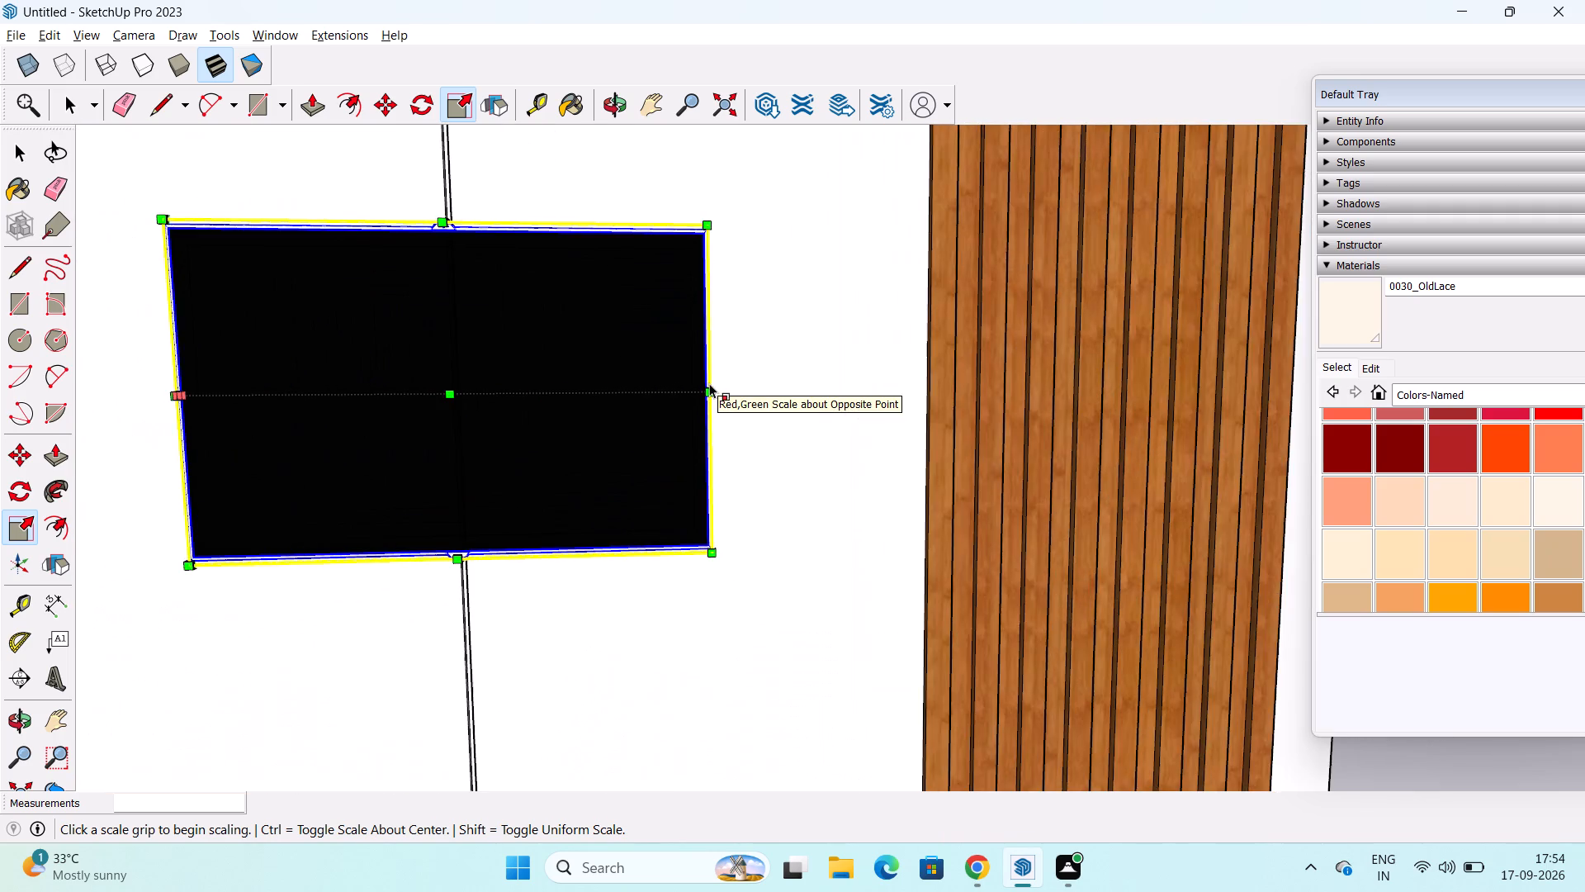
middle_drag(711, 378, 362, 420)
scroll(737, 388, up, 7)
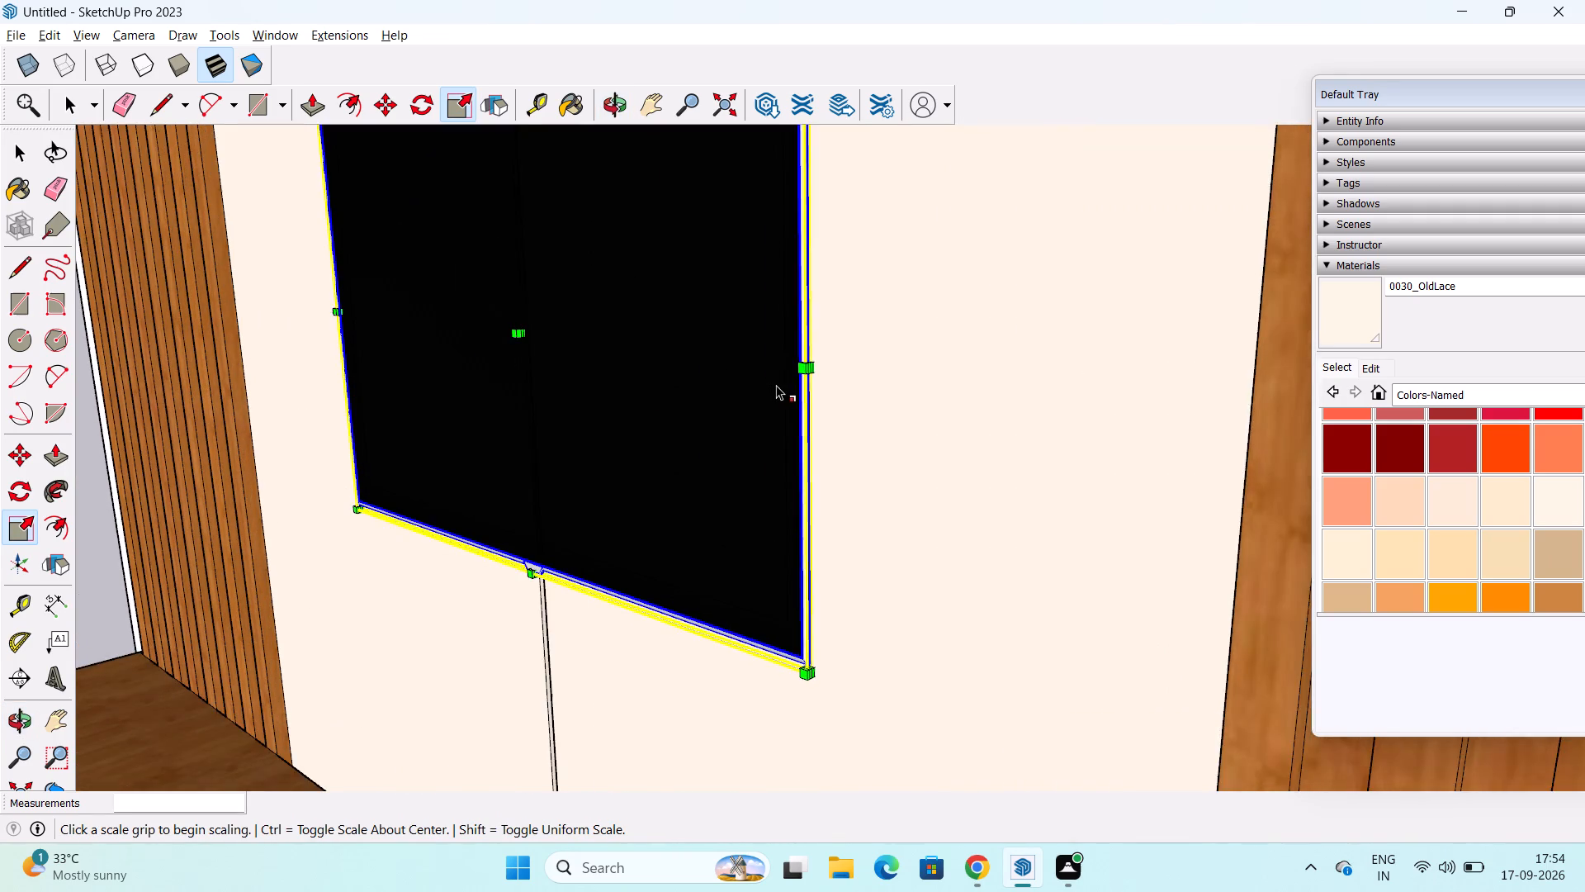
scroll(823, 370, up, 3)
middle_drag(828, 367, 781, 398)
scroll(728, 402, up, 9)
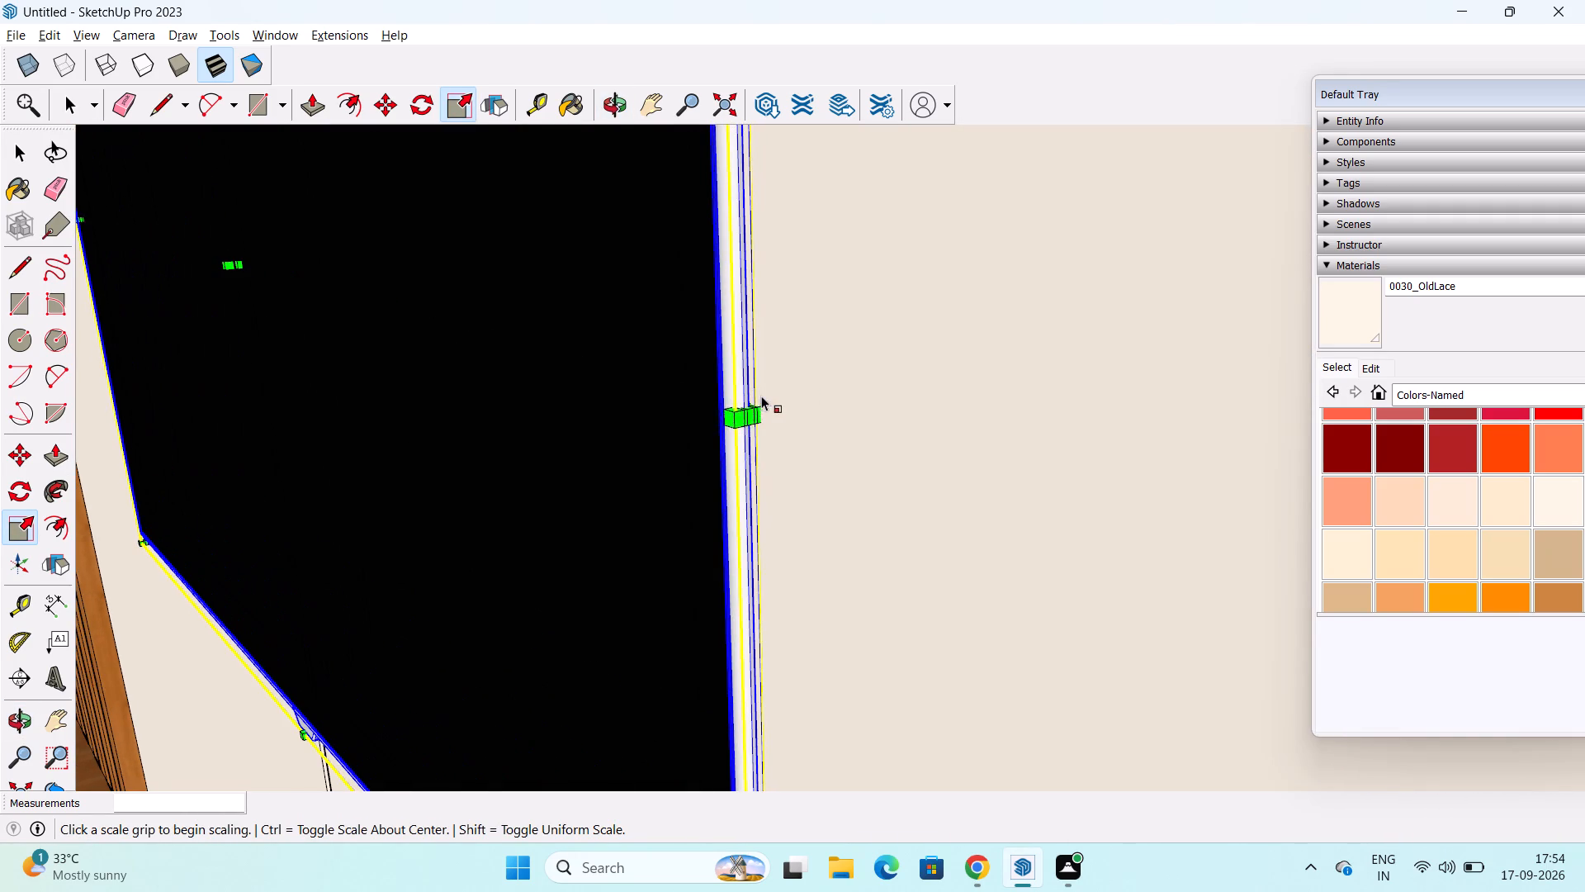
drag(750, 415, 786, 429)
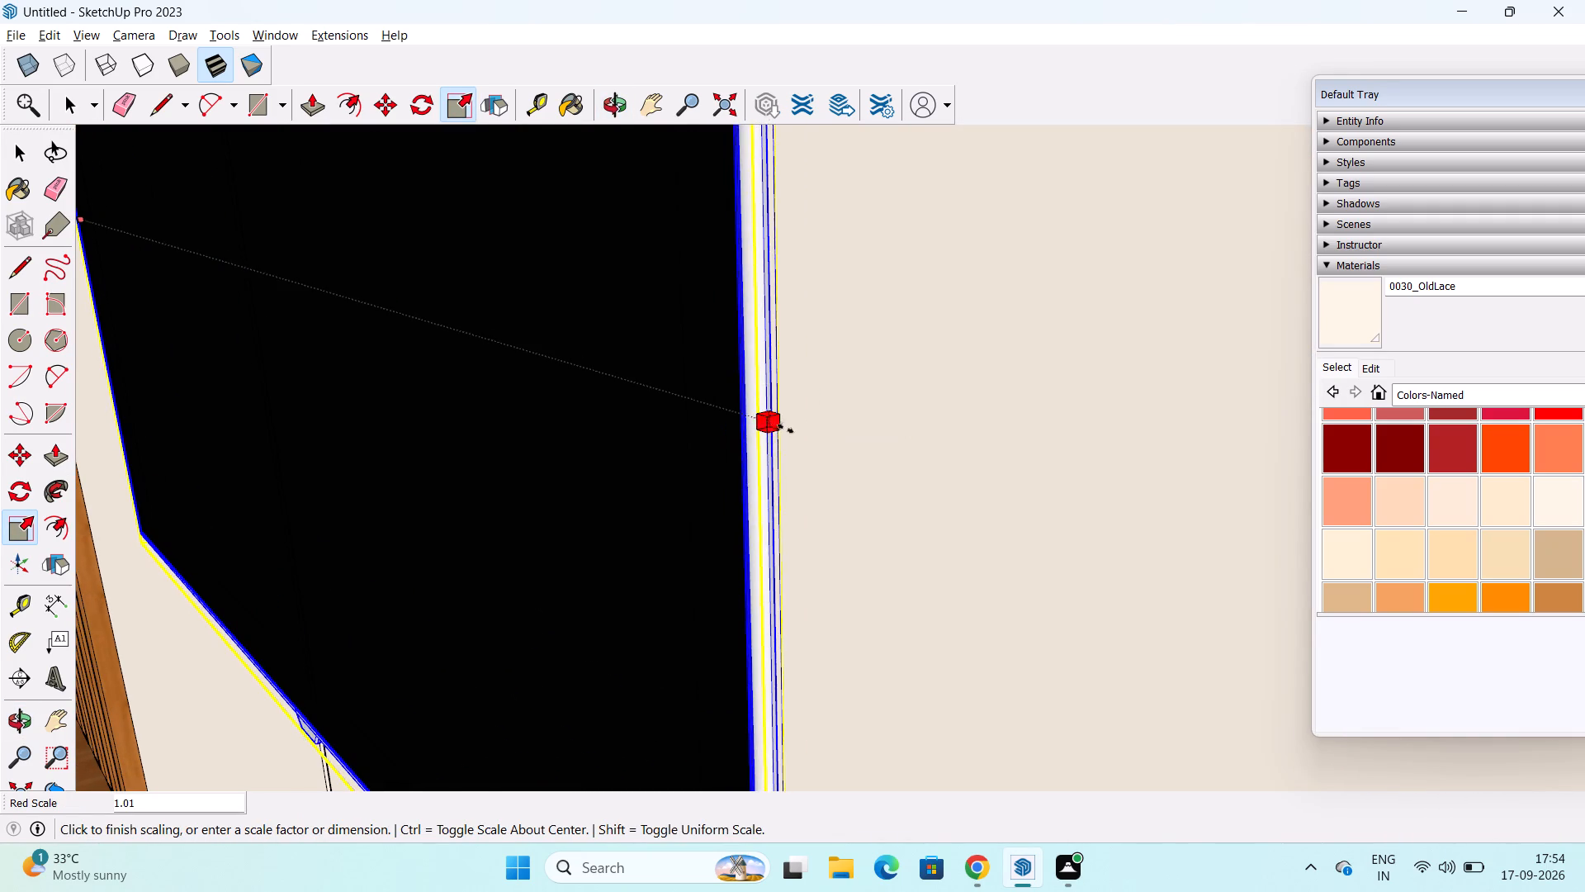
drag(786, 429, 840, 450)
Scale the TV a little wider again from its left edge along the red axis, roughly centring it on the panel seam.
scroll(652, 458, down, 9)
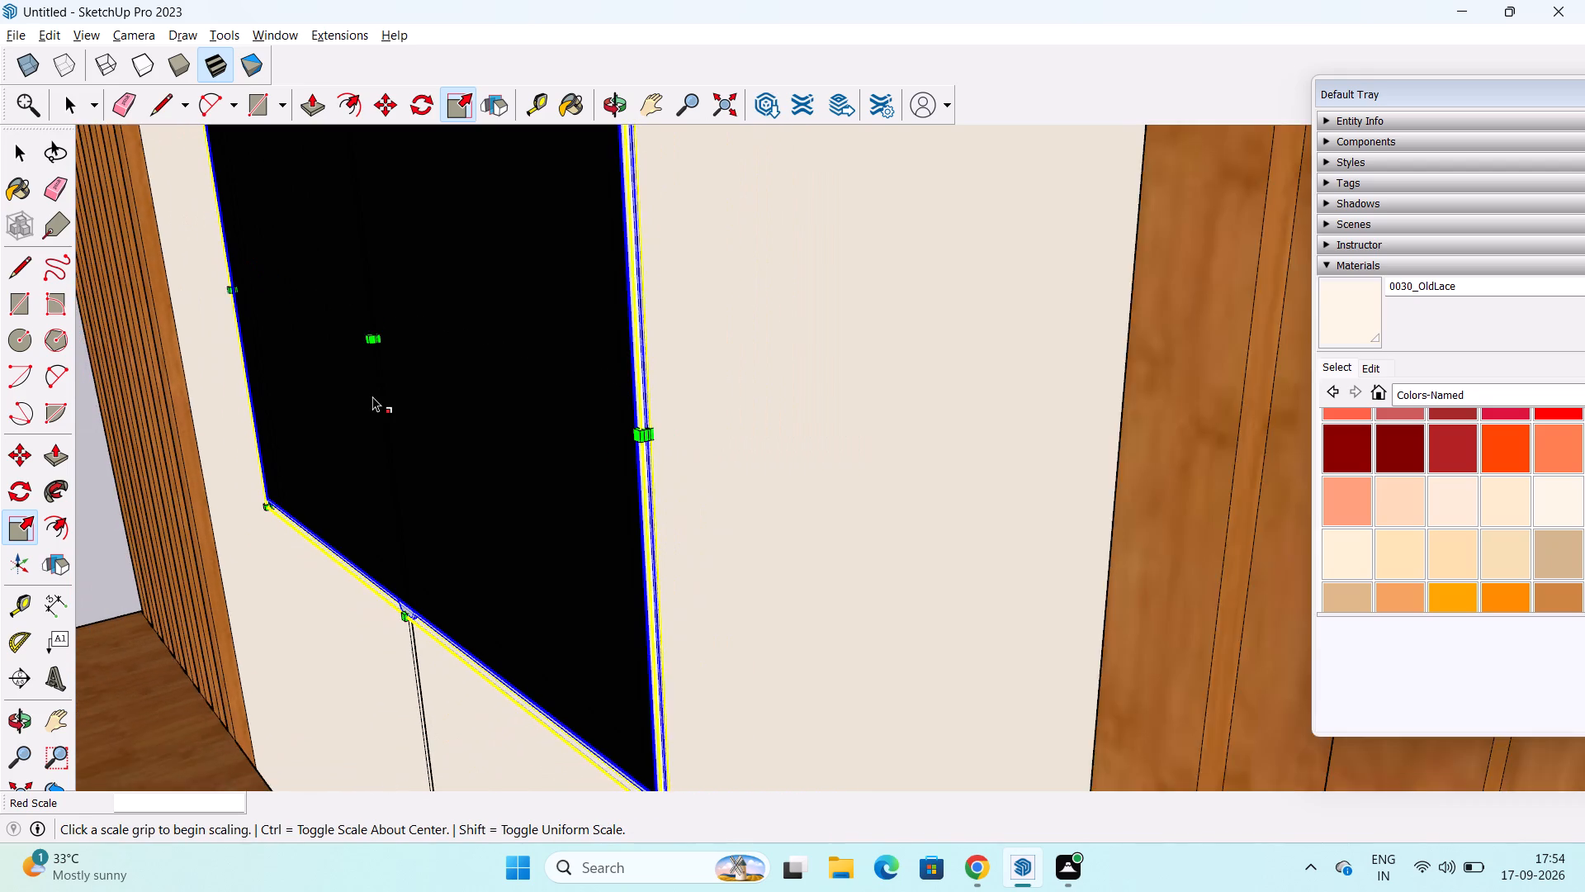
scroll(372, 396, down, 4)
middle_drag(378, 393, 591, 358)
scroll(603, 350, down, 6)
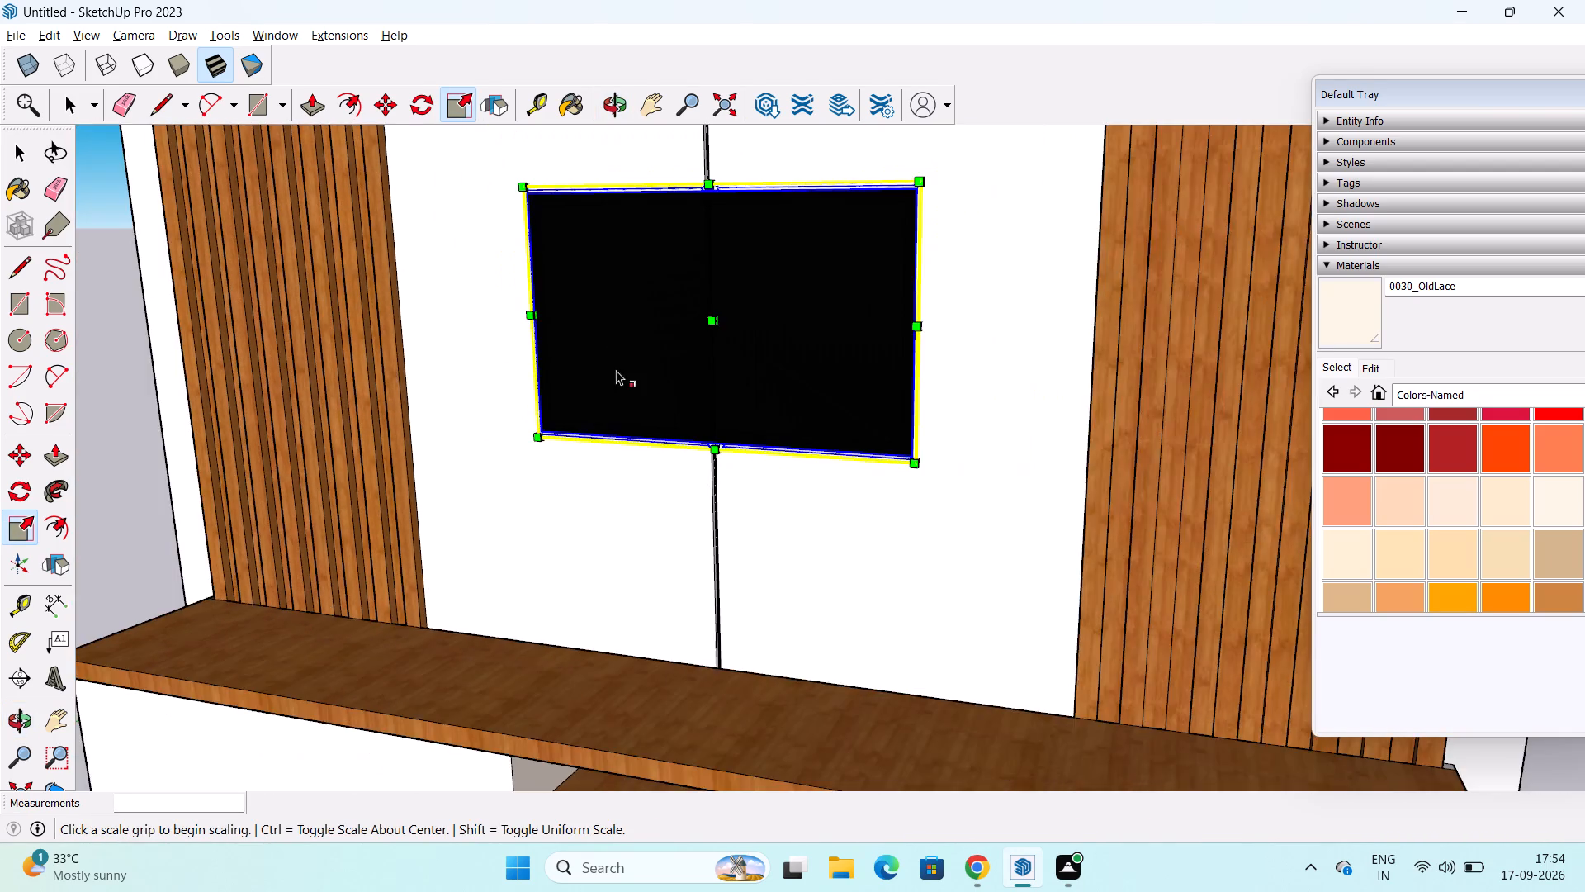
middle_drag(614, 379, 992, 369)
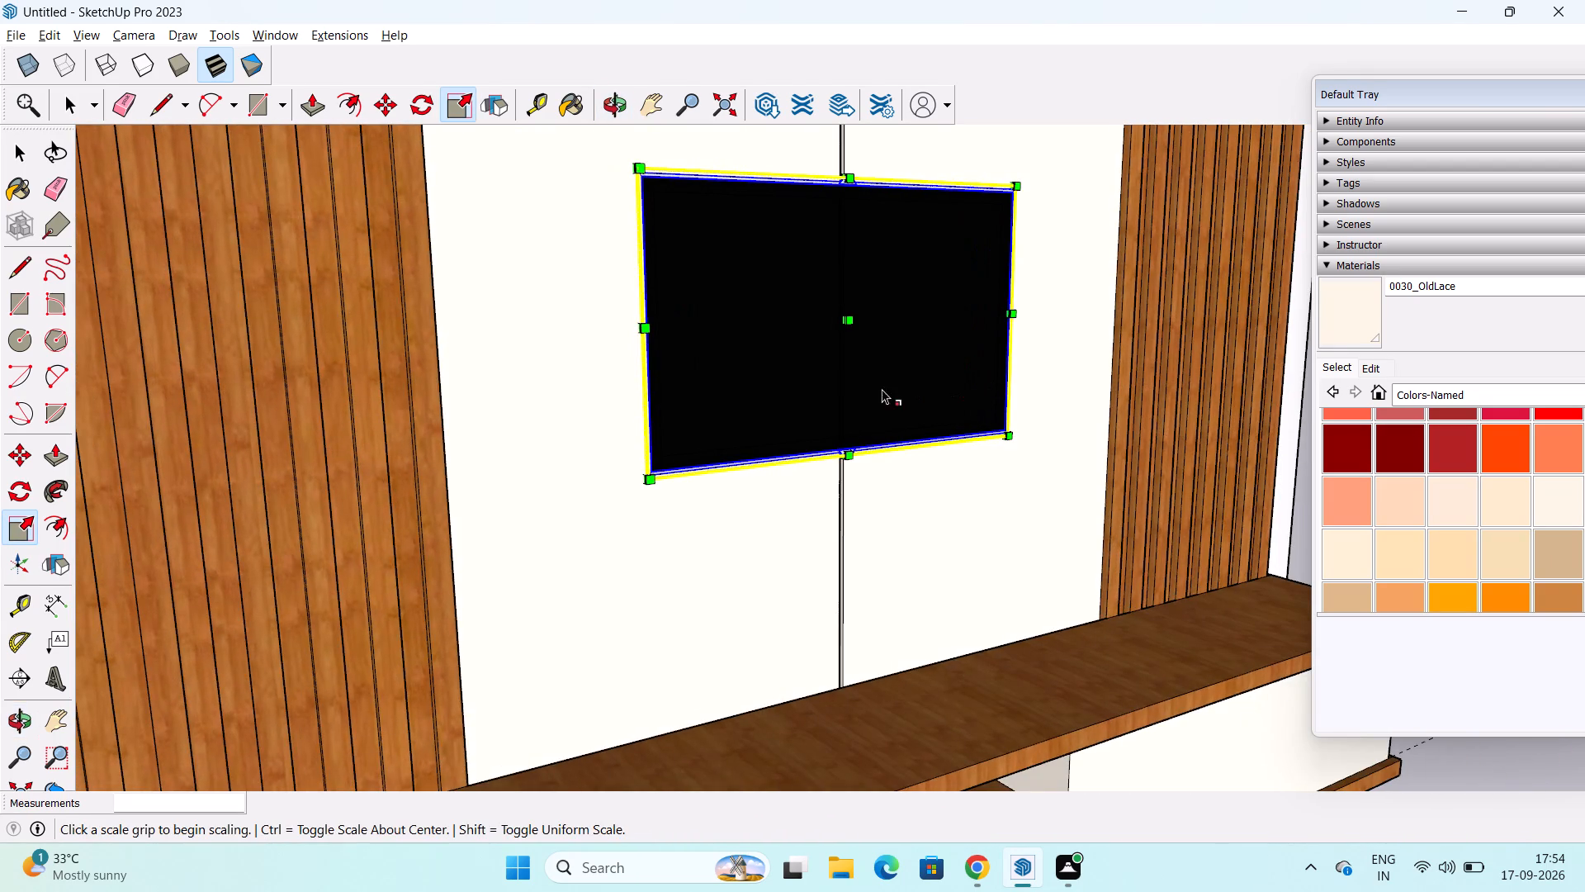
middle_drag(752, 369, 948, 376)
scroll(861, 339, up, 12)
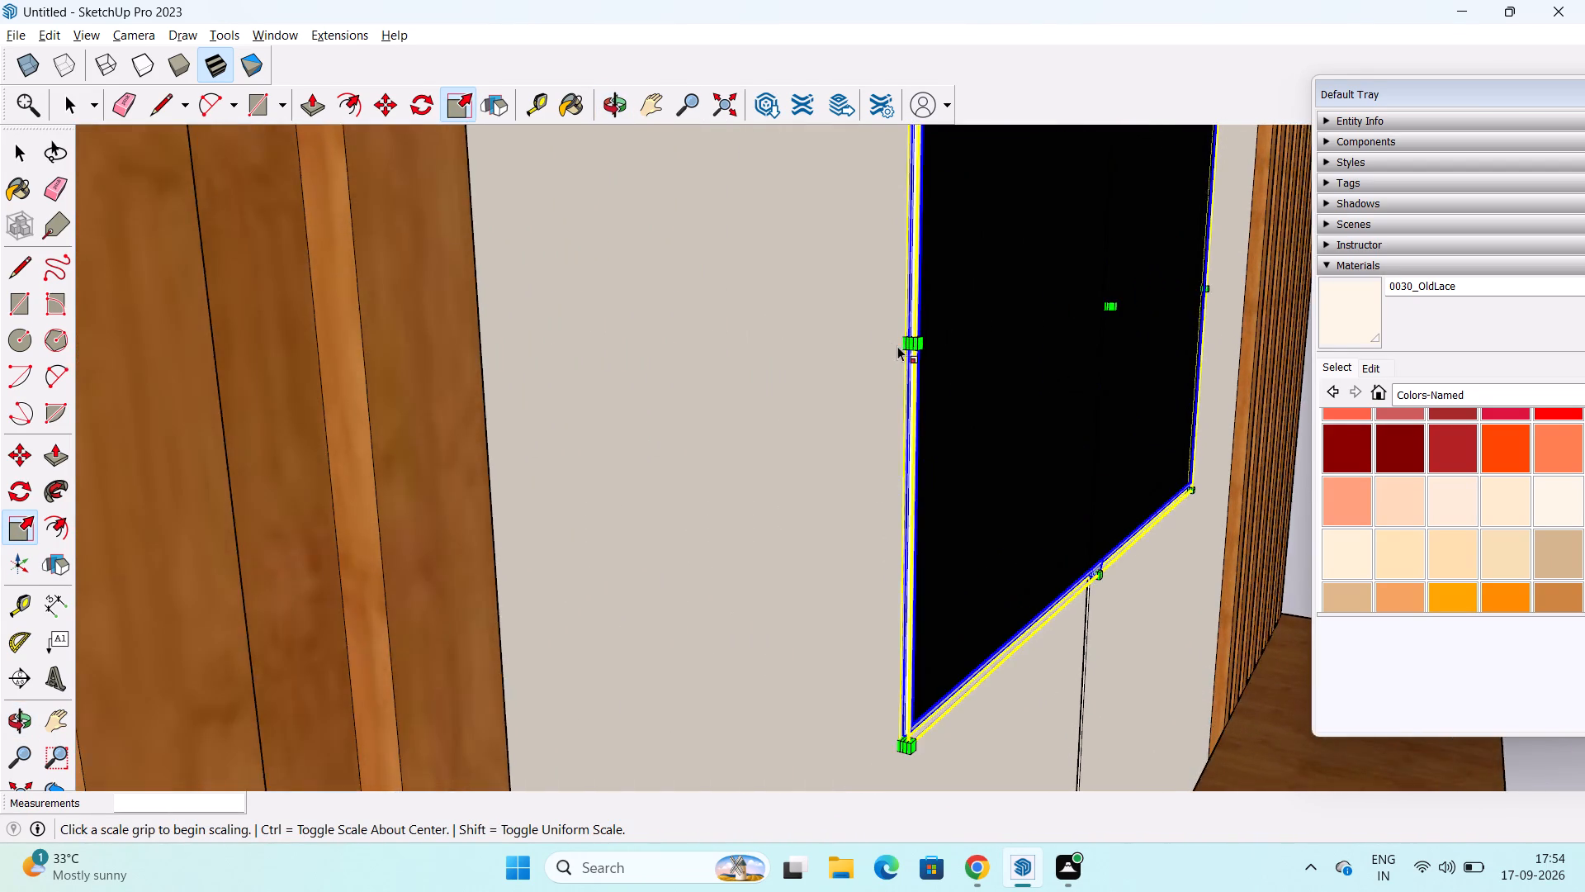
scroll(897, 346, up, 16)
drag(965, 327, 812, 372)
Examine the TV's proportions and placement against the whole wall unit from the front and from several angles.
scroll(939, 328, down, 20)
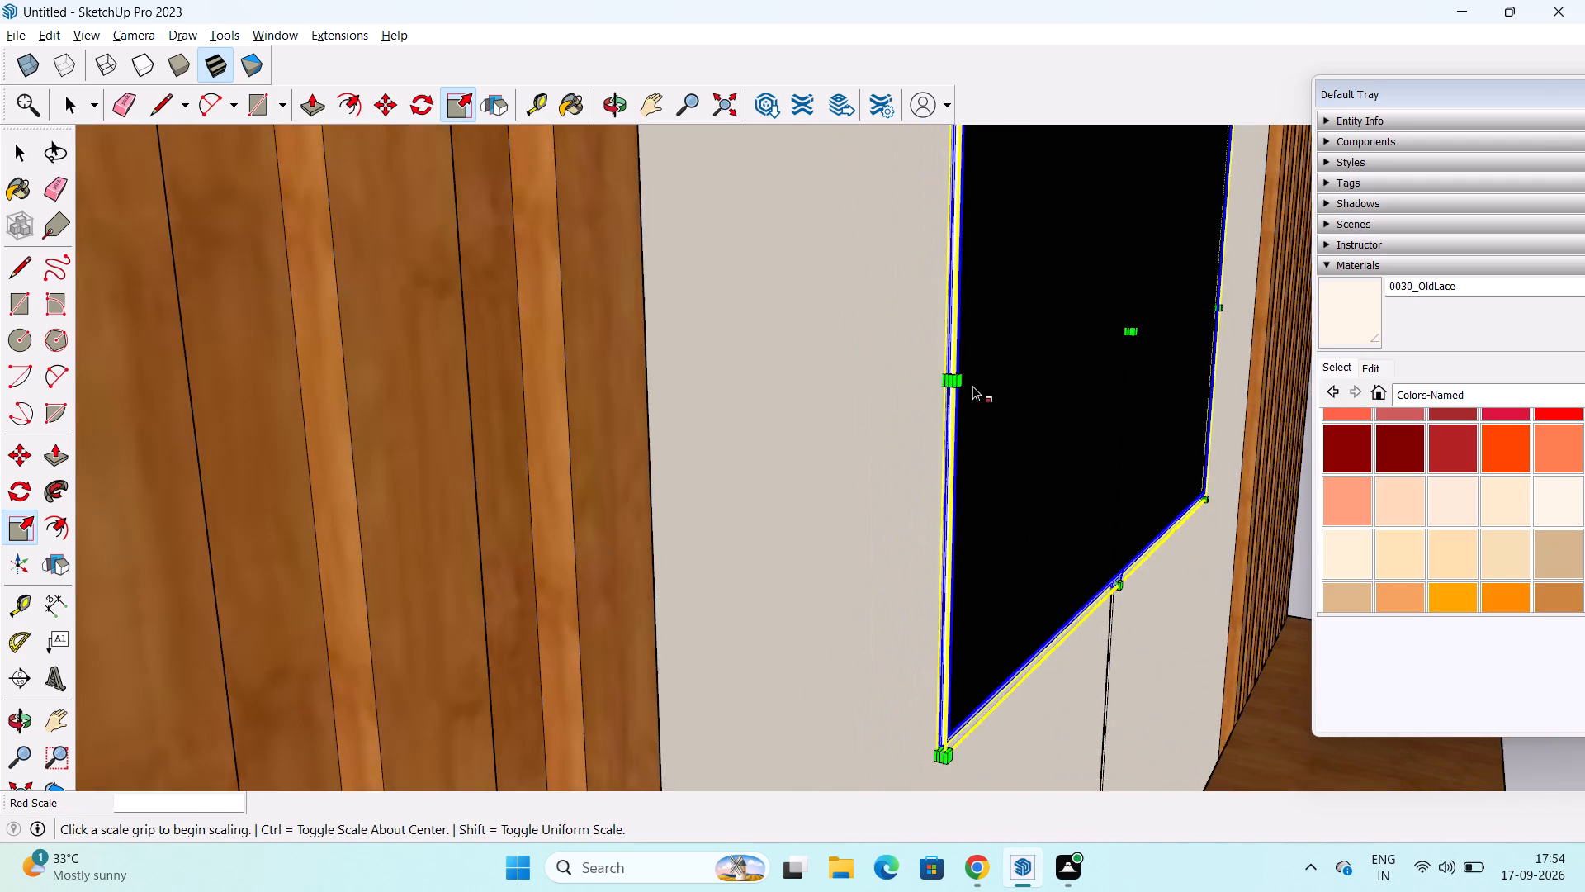
scroll(972, 386, down, 8)
middle_drag(1049, 377, 698, 360)
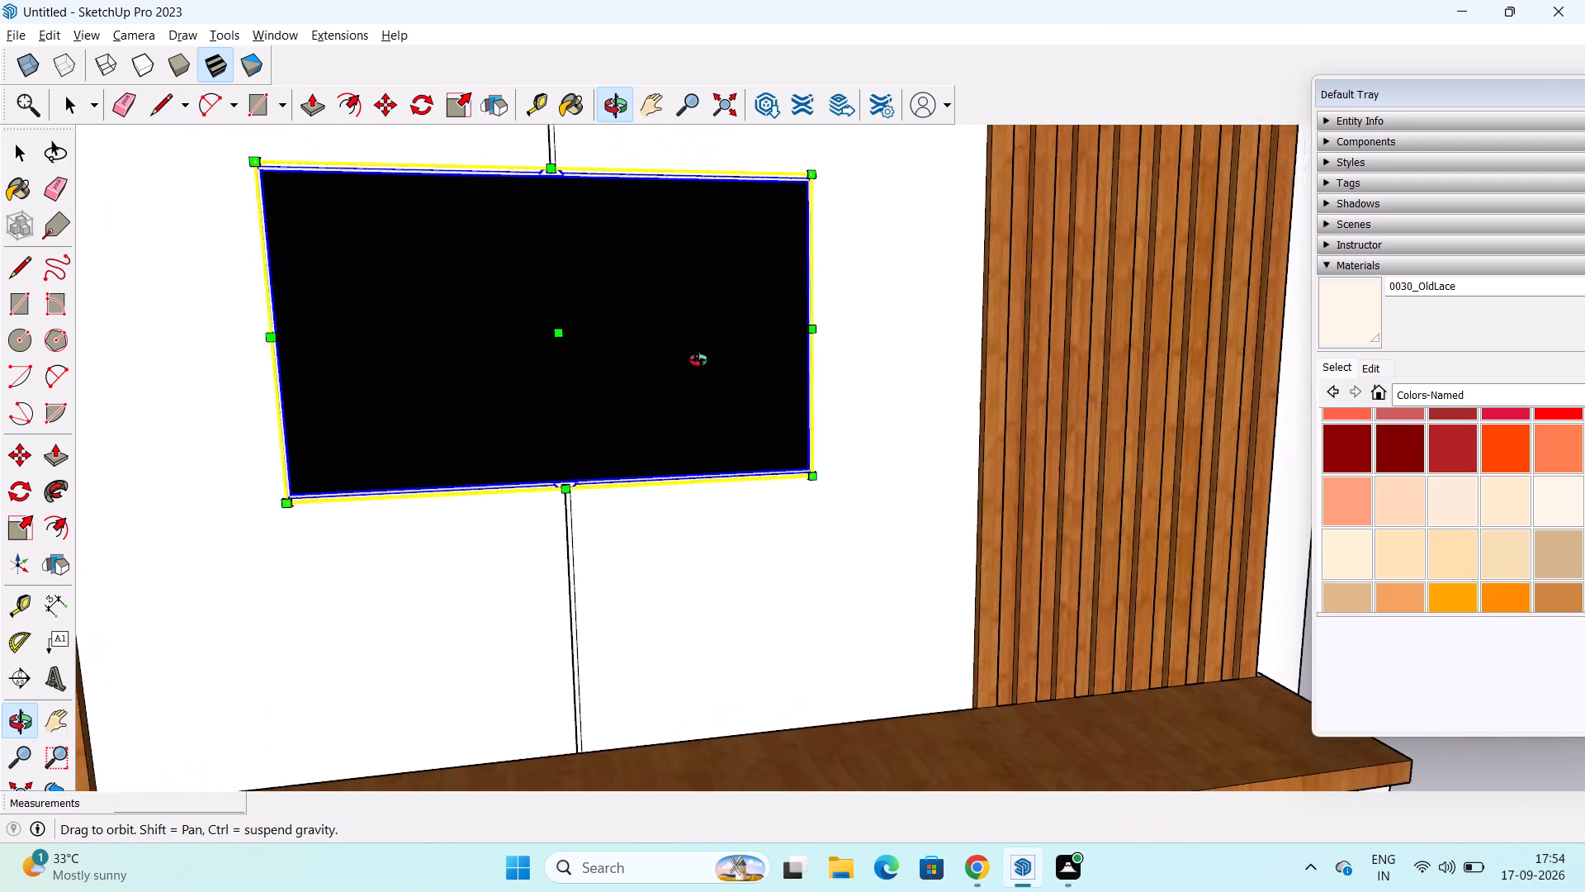
middle_drag(698, 360, 693, 358)
scroll(693, 358, down, 1)
middle_drag(606, 369, 535, 320)
scroll(535, 320, down, 2)
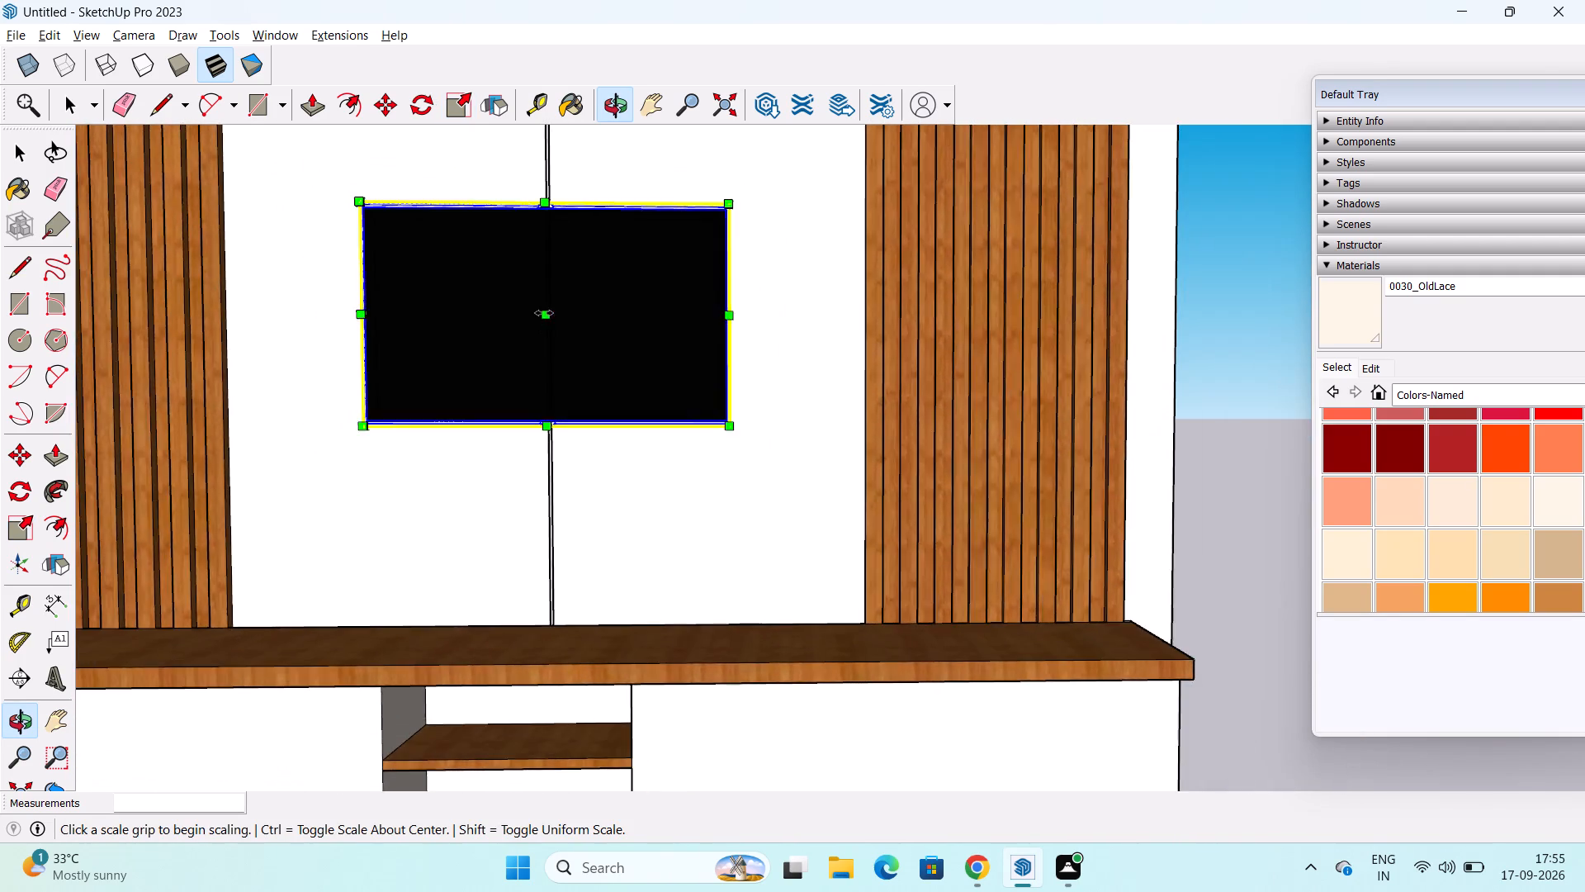
scroll(544, 313, down, 11)
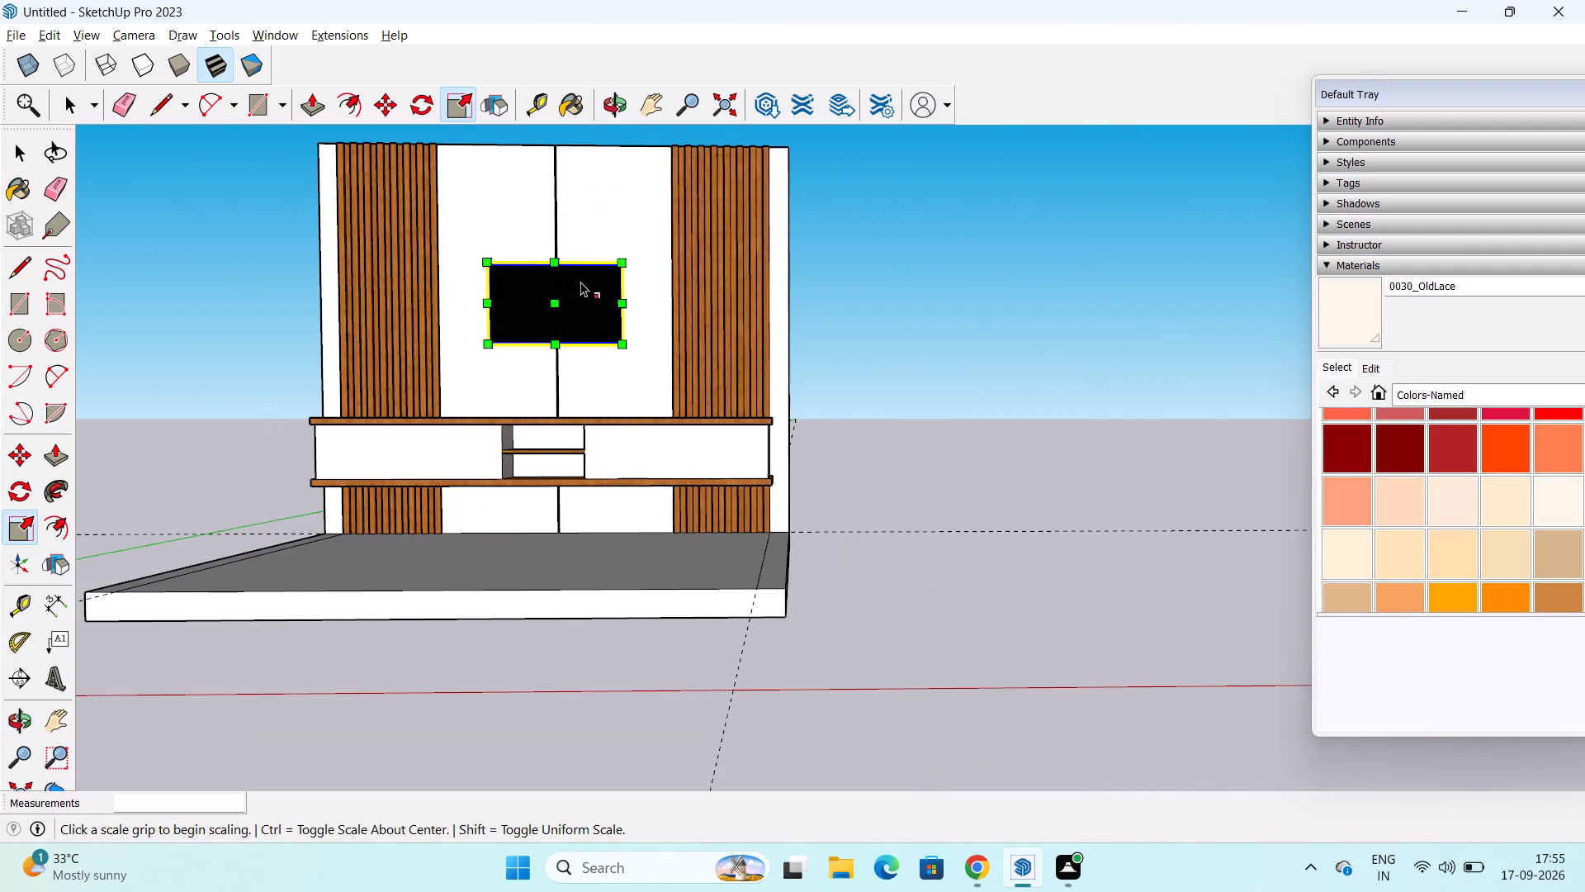
shift+middle_drag(580, 282, 669, 492)
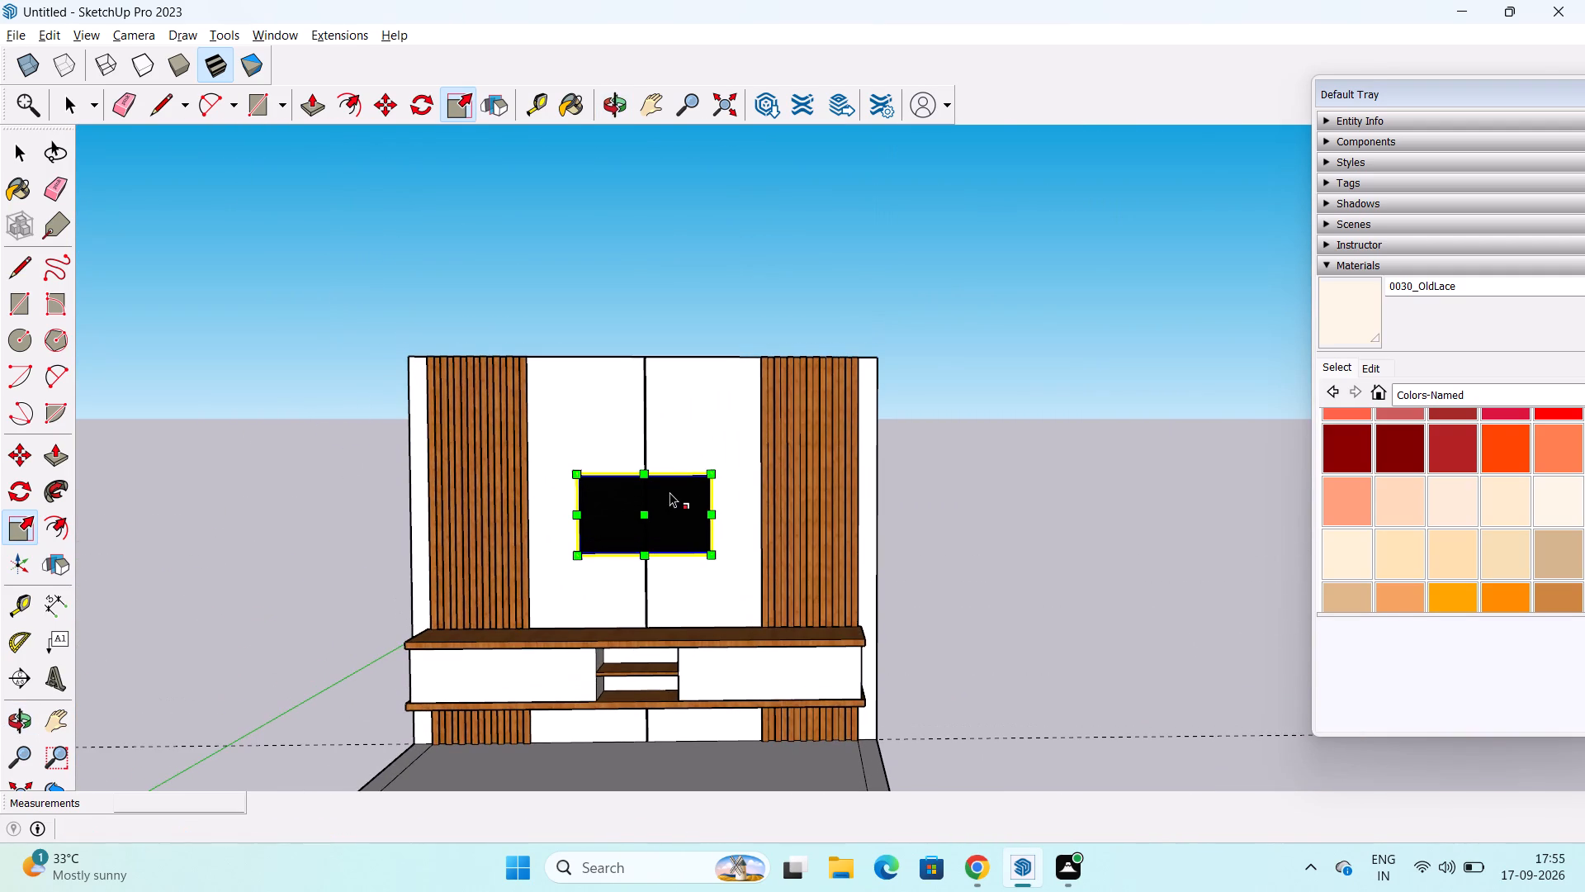
middle_drag(644, 648, 549, 661)
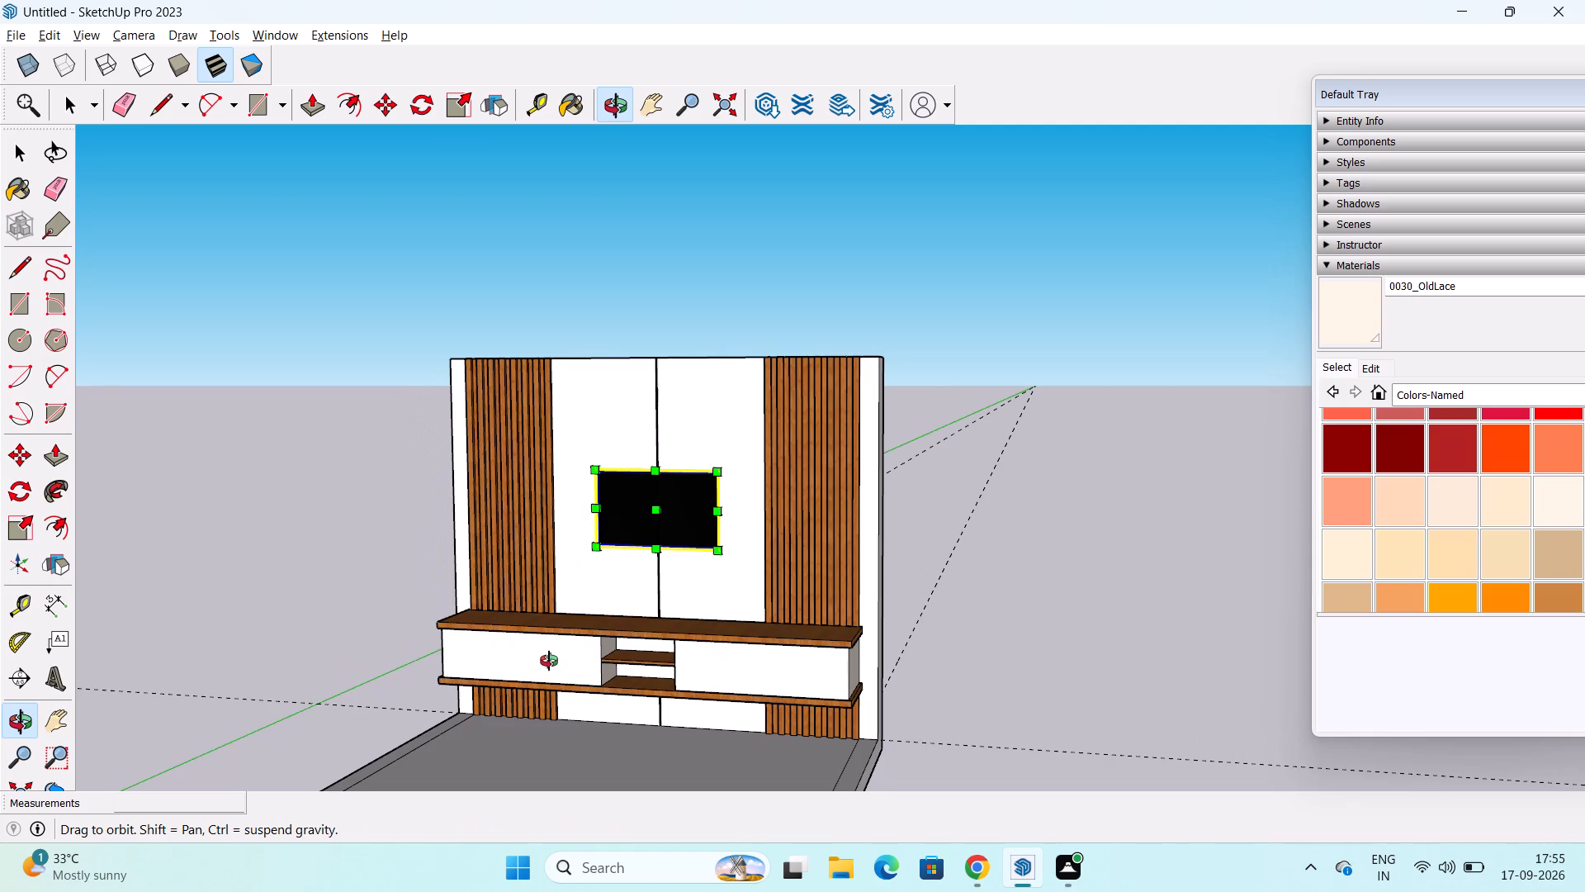
middle_drag(549, 661, 693, 633)
middle_drag(661, 561, 660, 498)
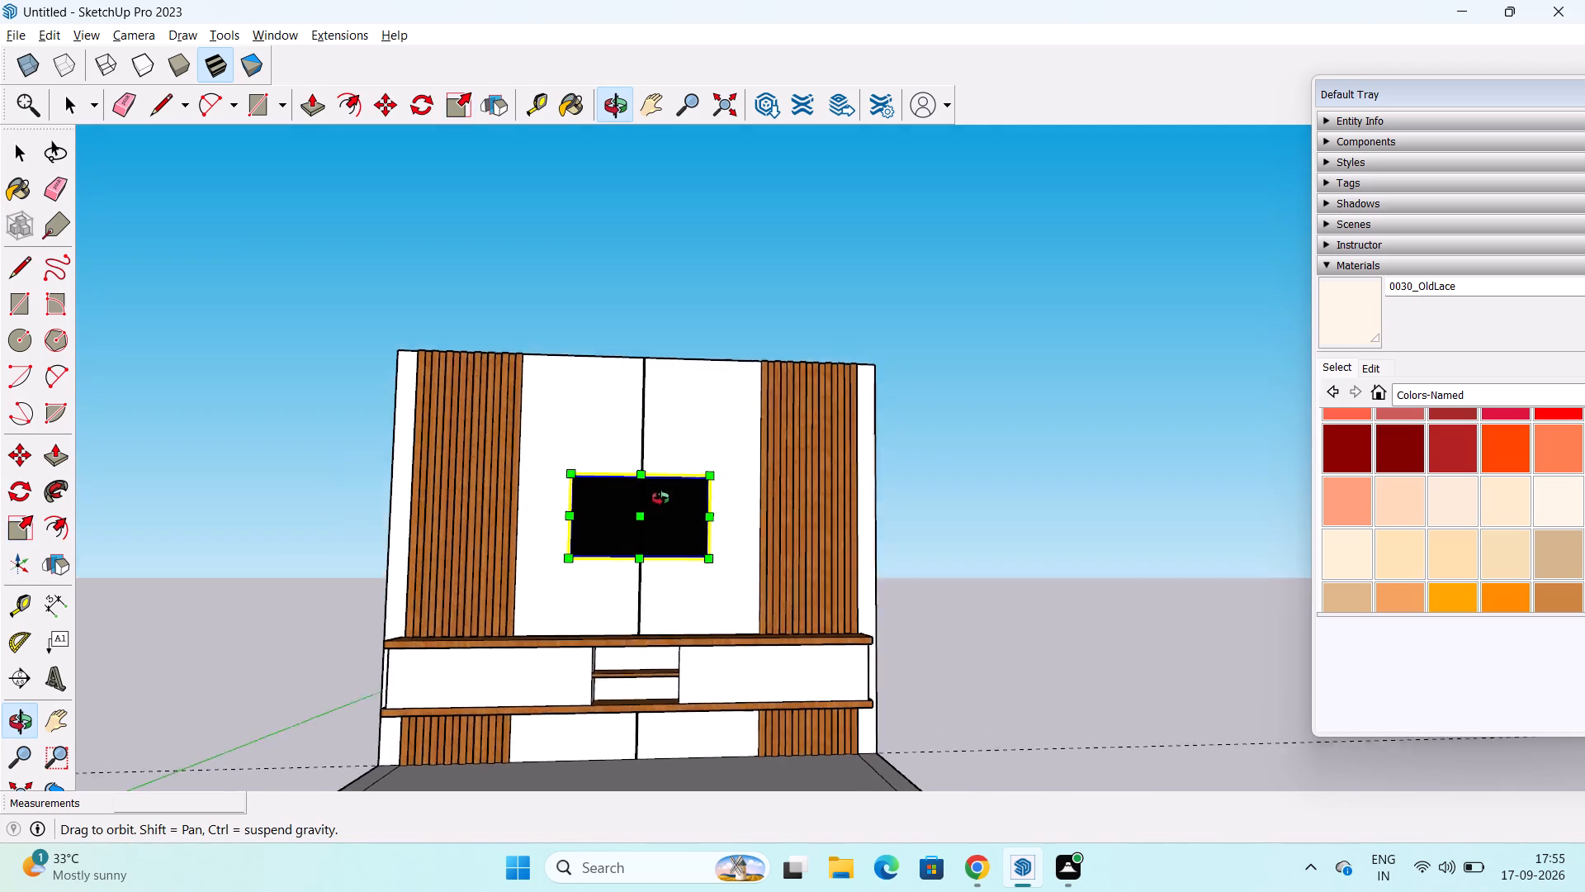
middle_drag(660, 498, 660, 465)
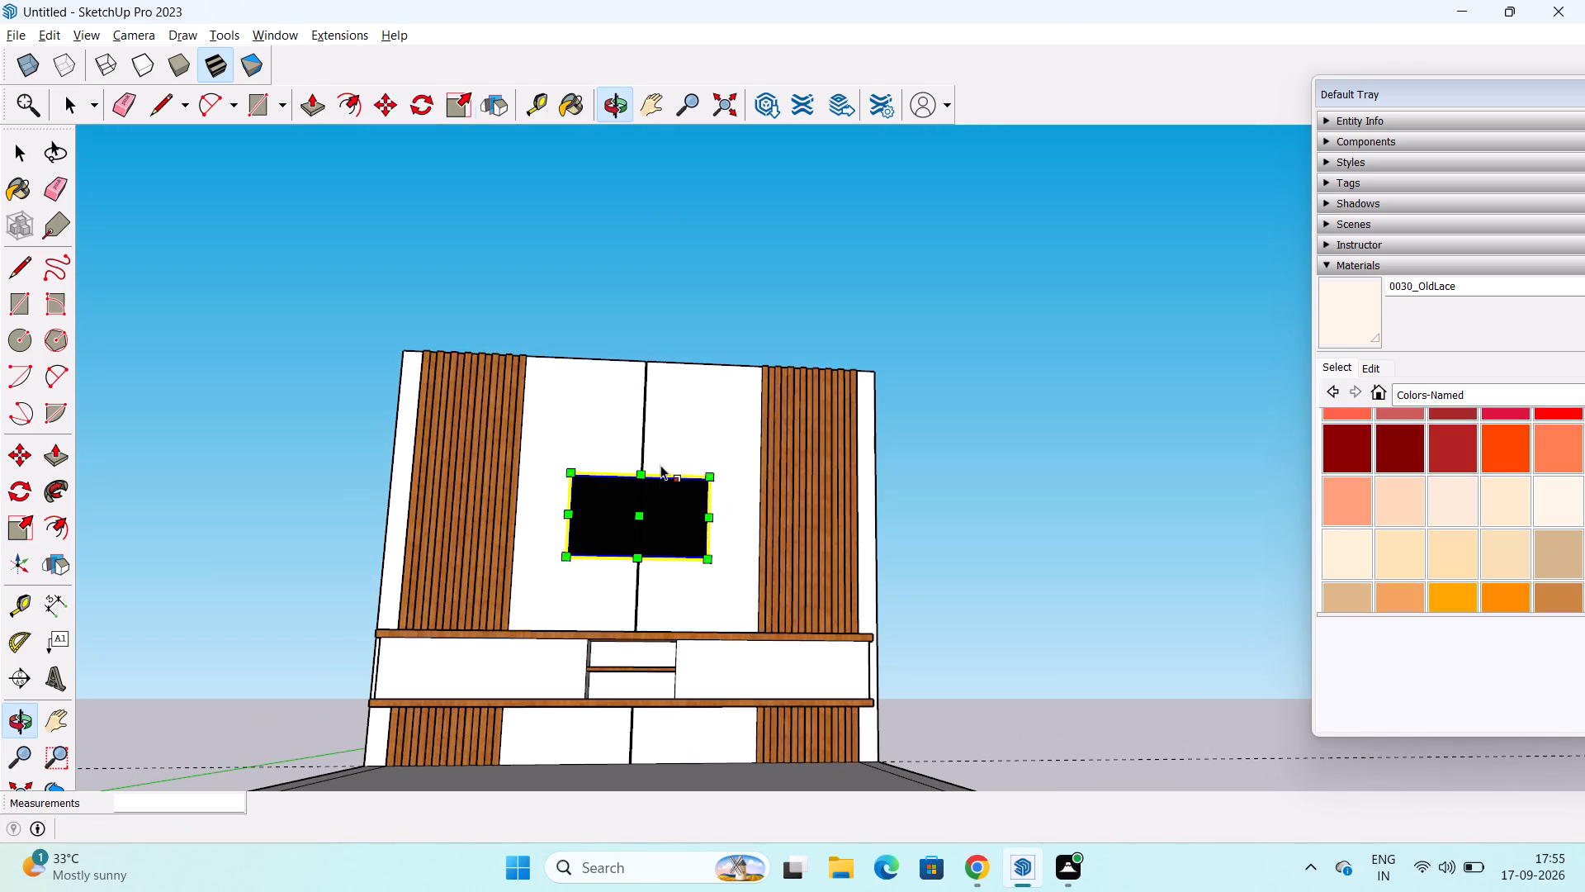
Scale the TV markedly wider from its right edge along the red axis, towards the right slatted panel.
middle_drag(712, 508, 451, 545)
scroll(829, 538, up, 11)
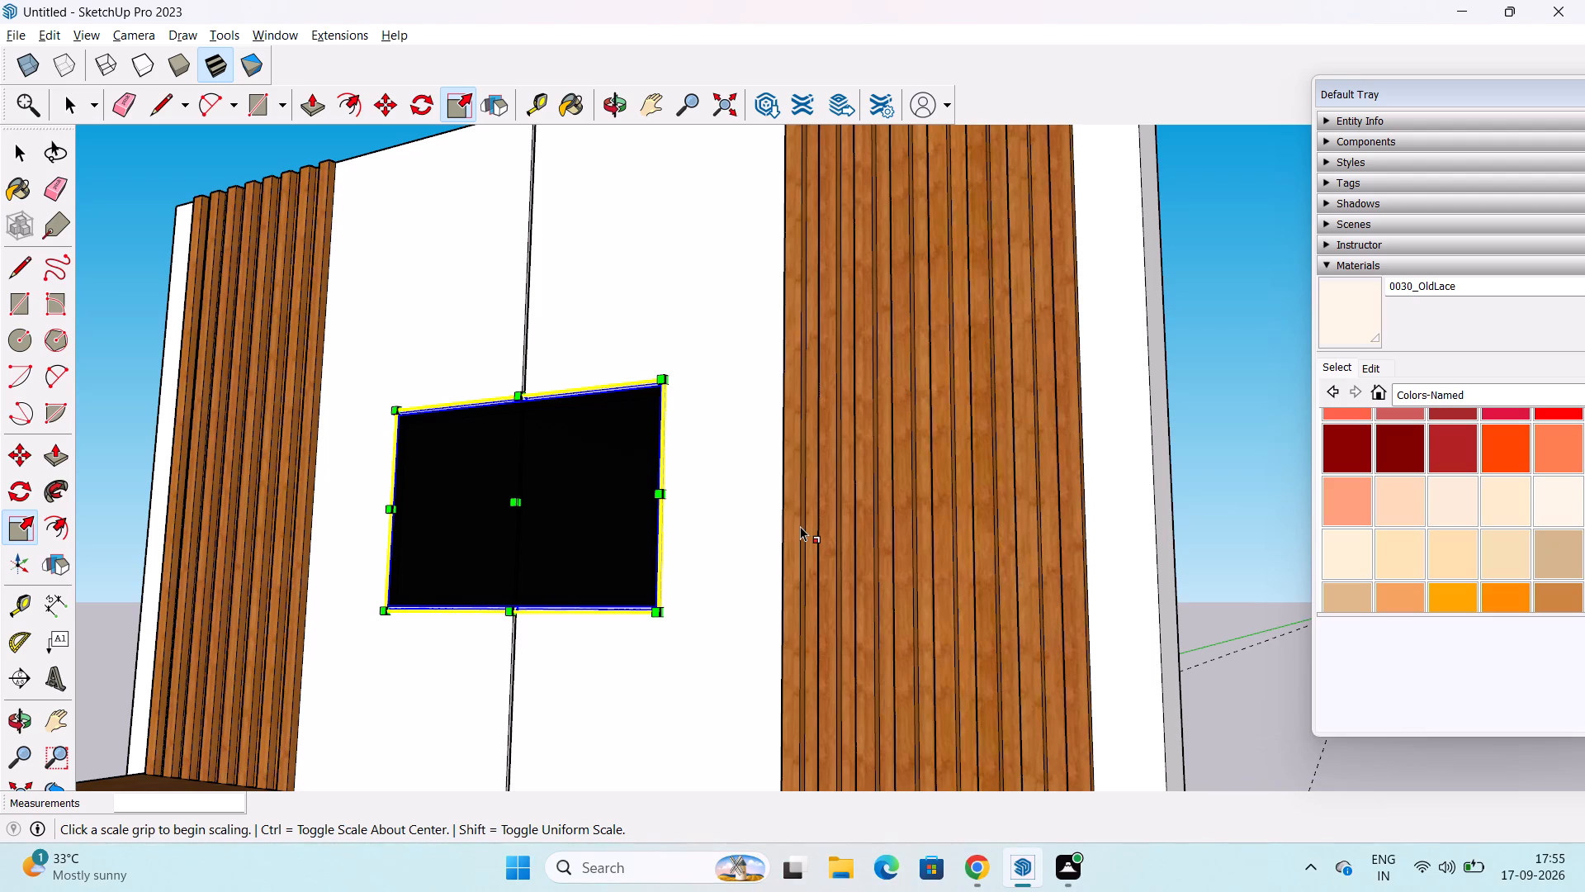
middle_drag(672, 495, 636, 524)
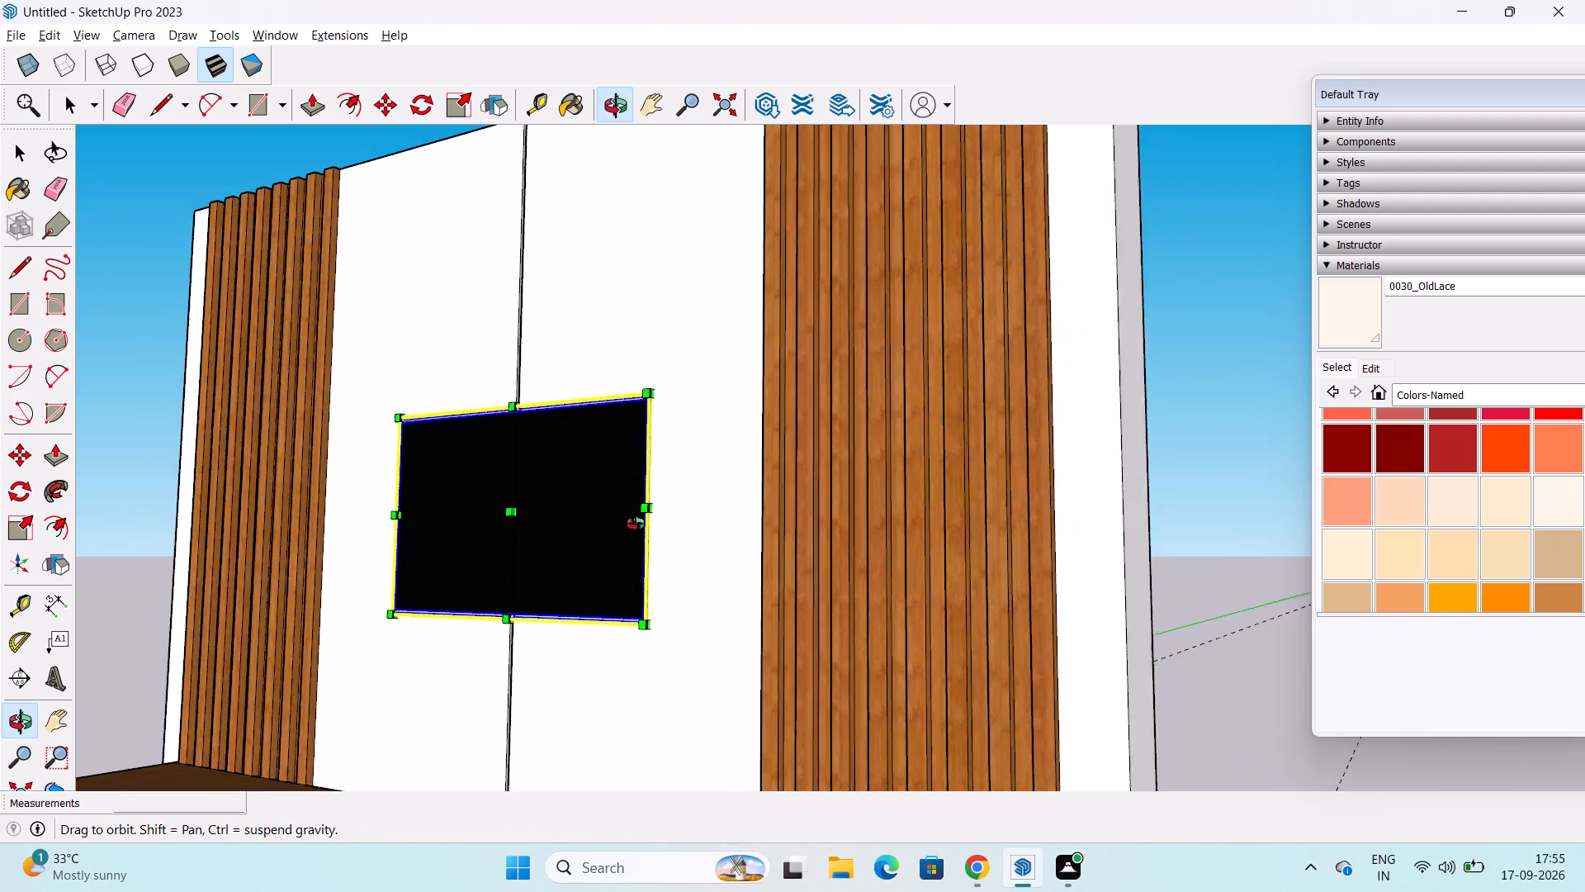
middle_drag(636, 524, 494, 585)
scroll(571, 562, up, 7)
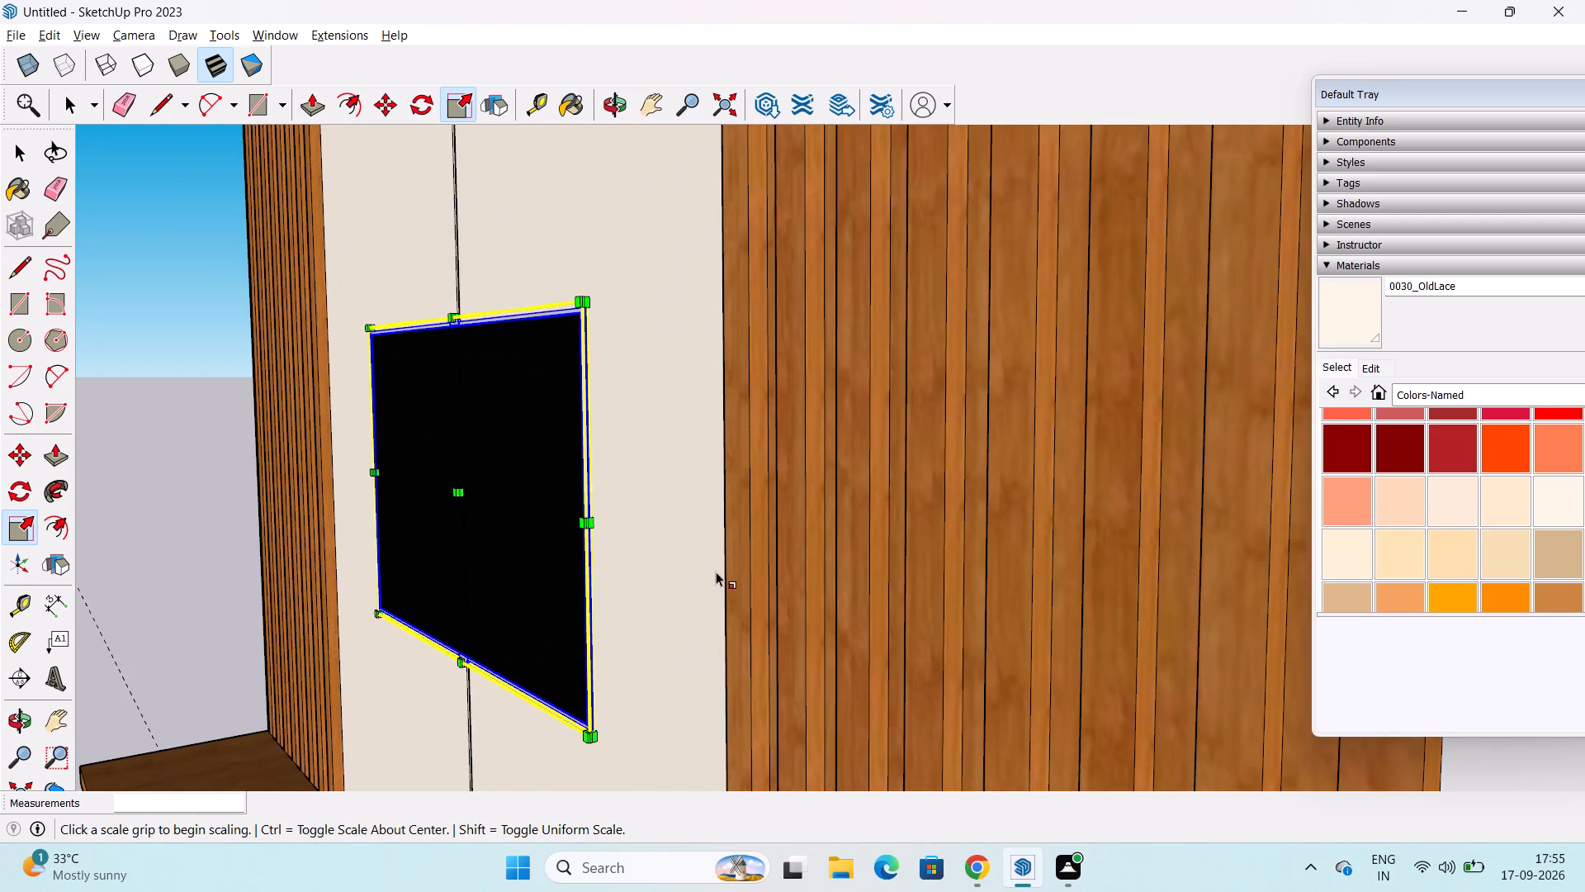
scroll(716, 572, up, 3)
scroll(574, 510, up, 10)
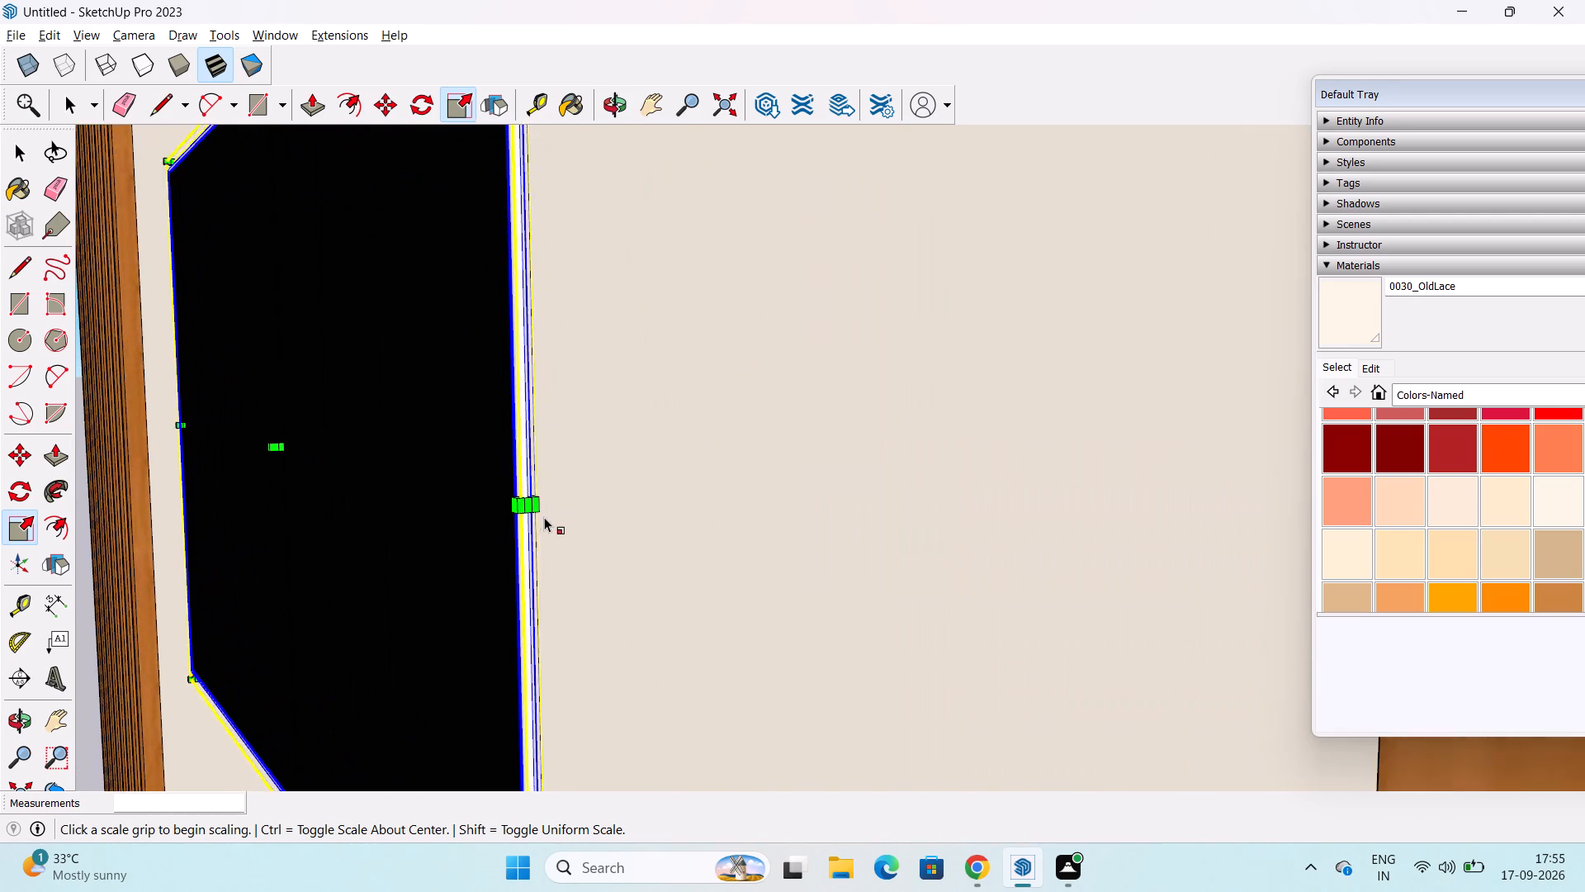
scroll(544, 517, up, 3)
drag(537, 502, 554, 515)
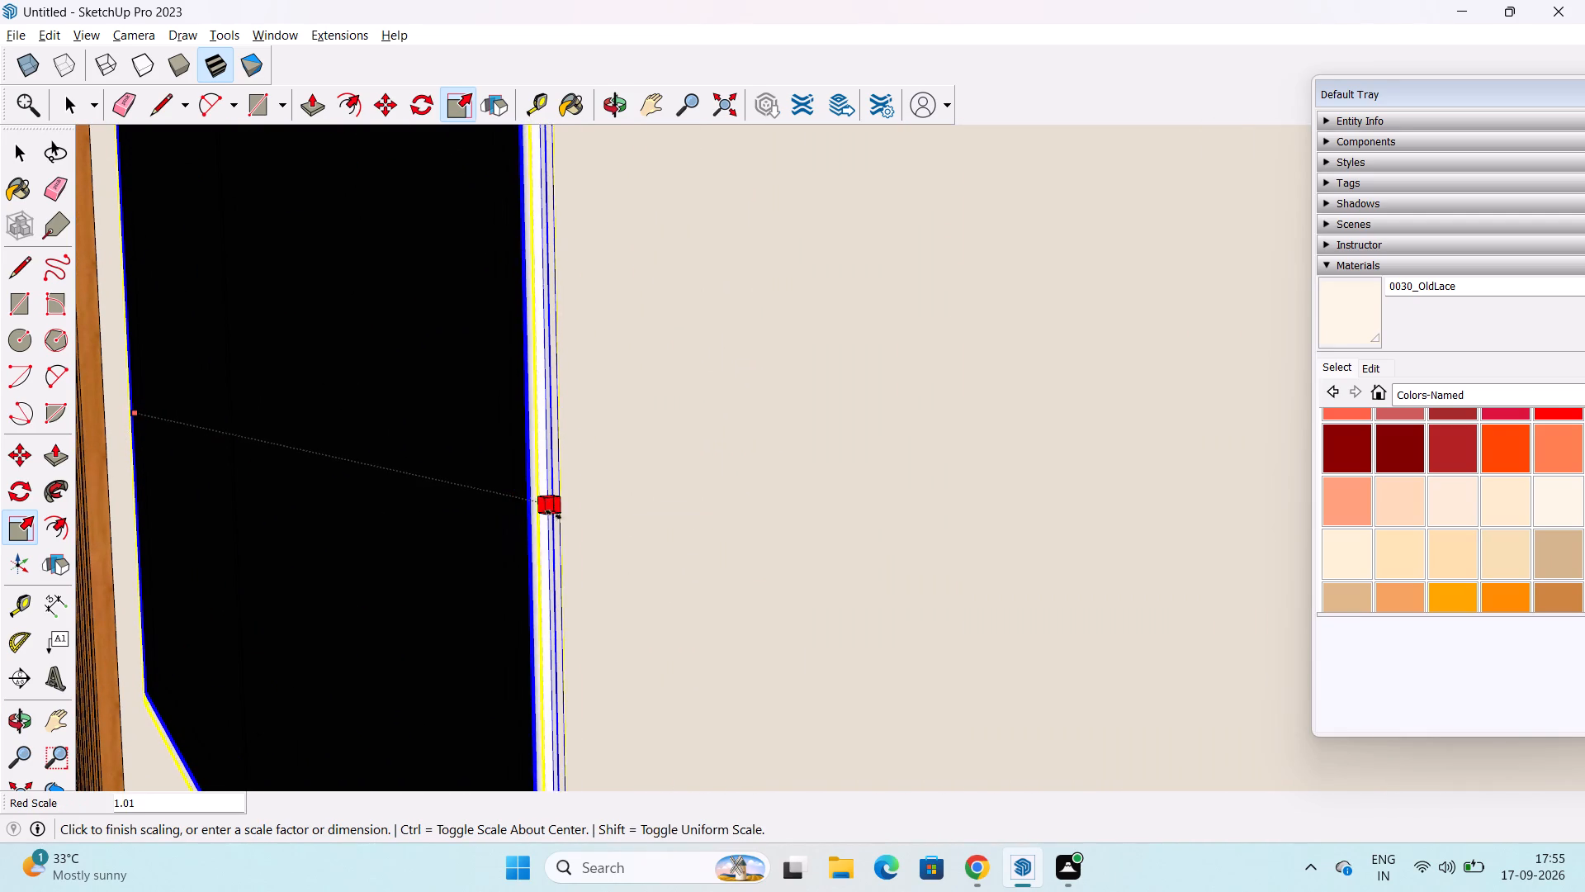
drag(554, 515, 999, 642)
Scale the TV markedly wider from its left edge along the red axis, balancing it about the central panel seam.
scroll(1001, 641, down, 18)
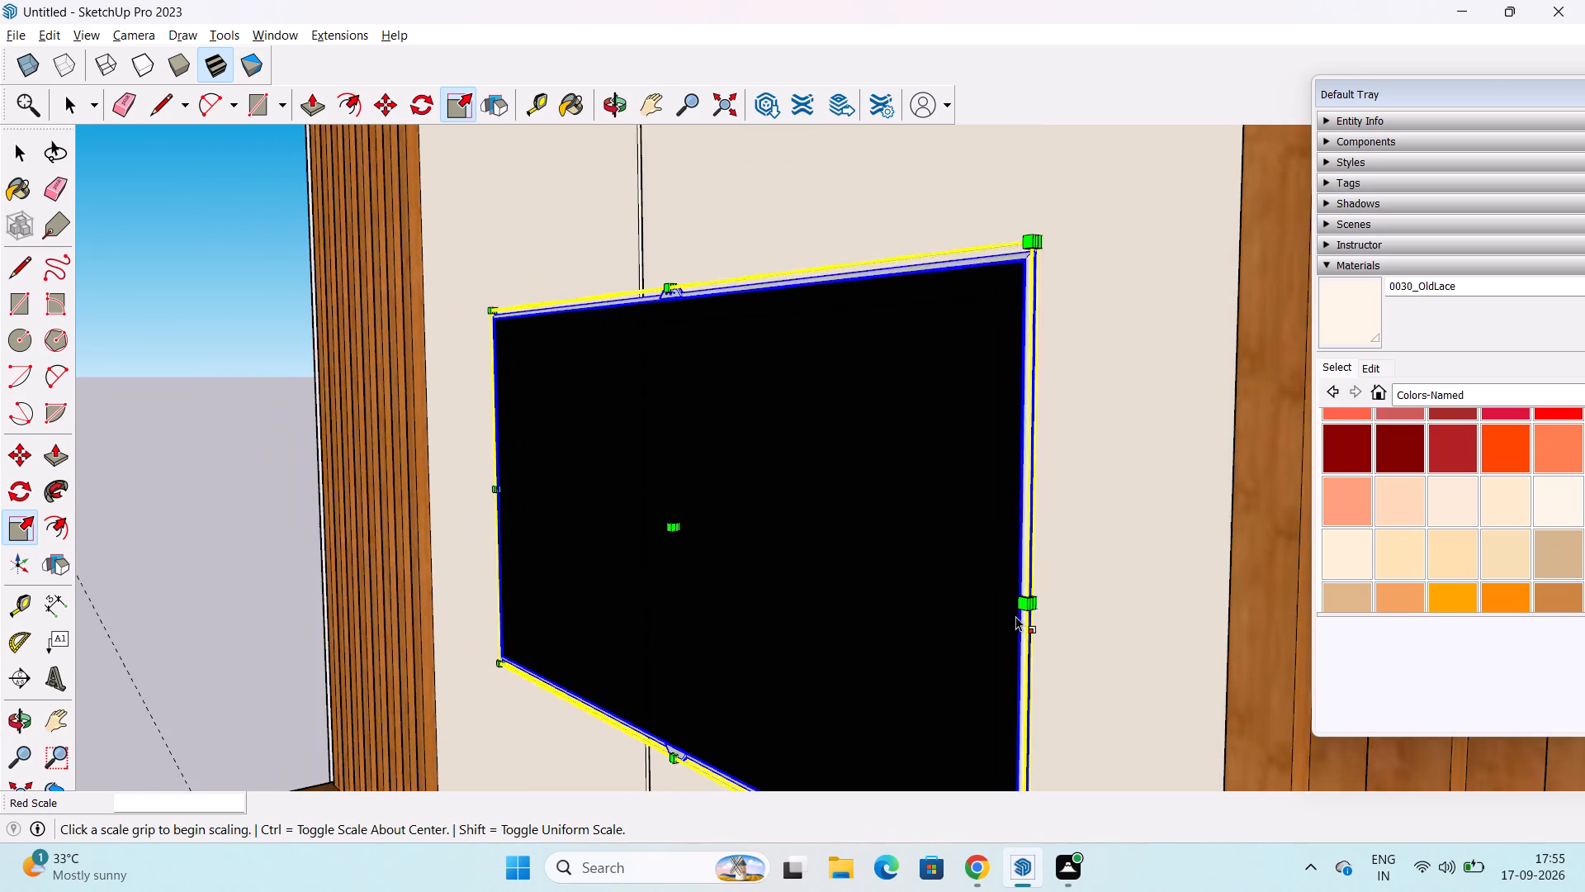
scroll(1015, 616, down, 4)
scroll(909, 575, down, 2)
middle_drag(899, 534, 1078, 586)
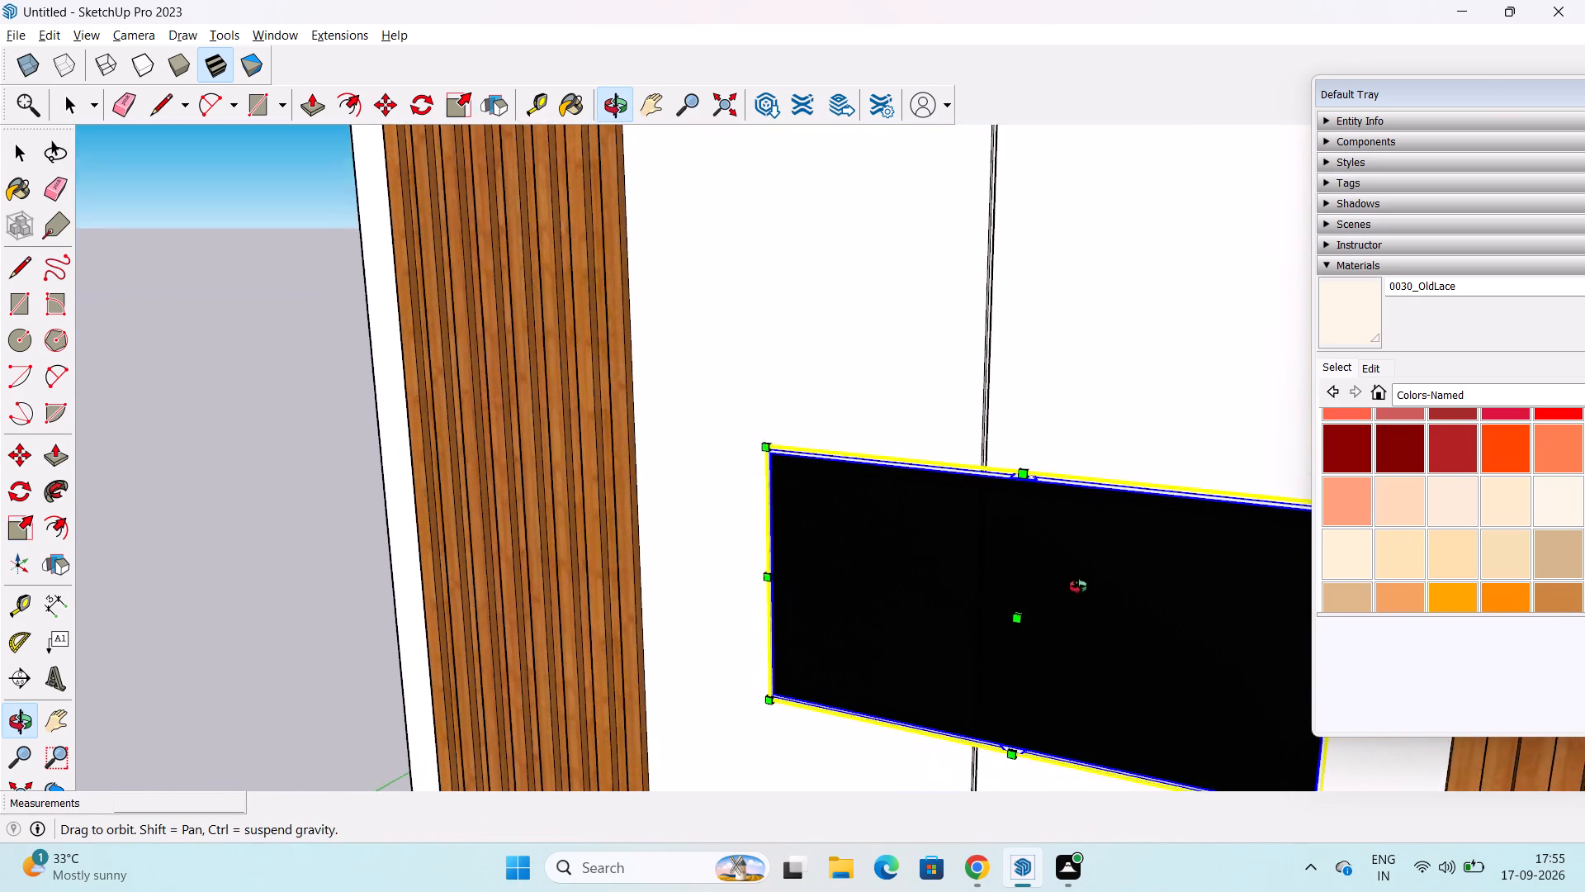
middle_drag(1078, 586, 1077, 567)
scroll(1029, 534, down, 6)
middle_drag(1039, 548, 1191, 448)
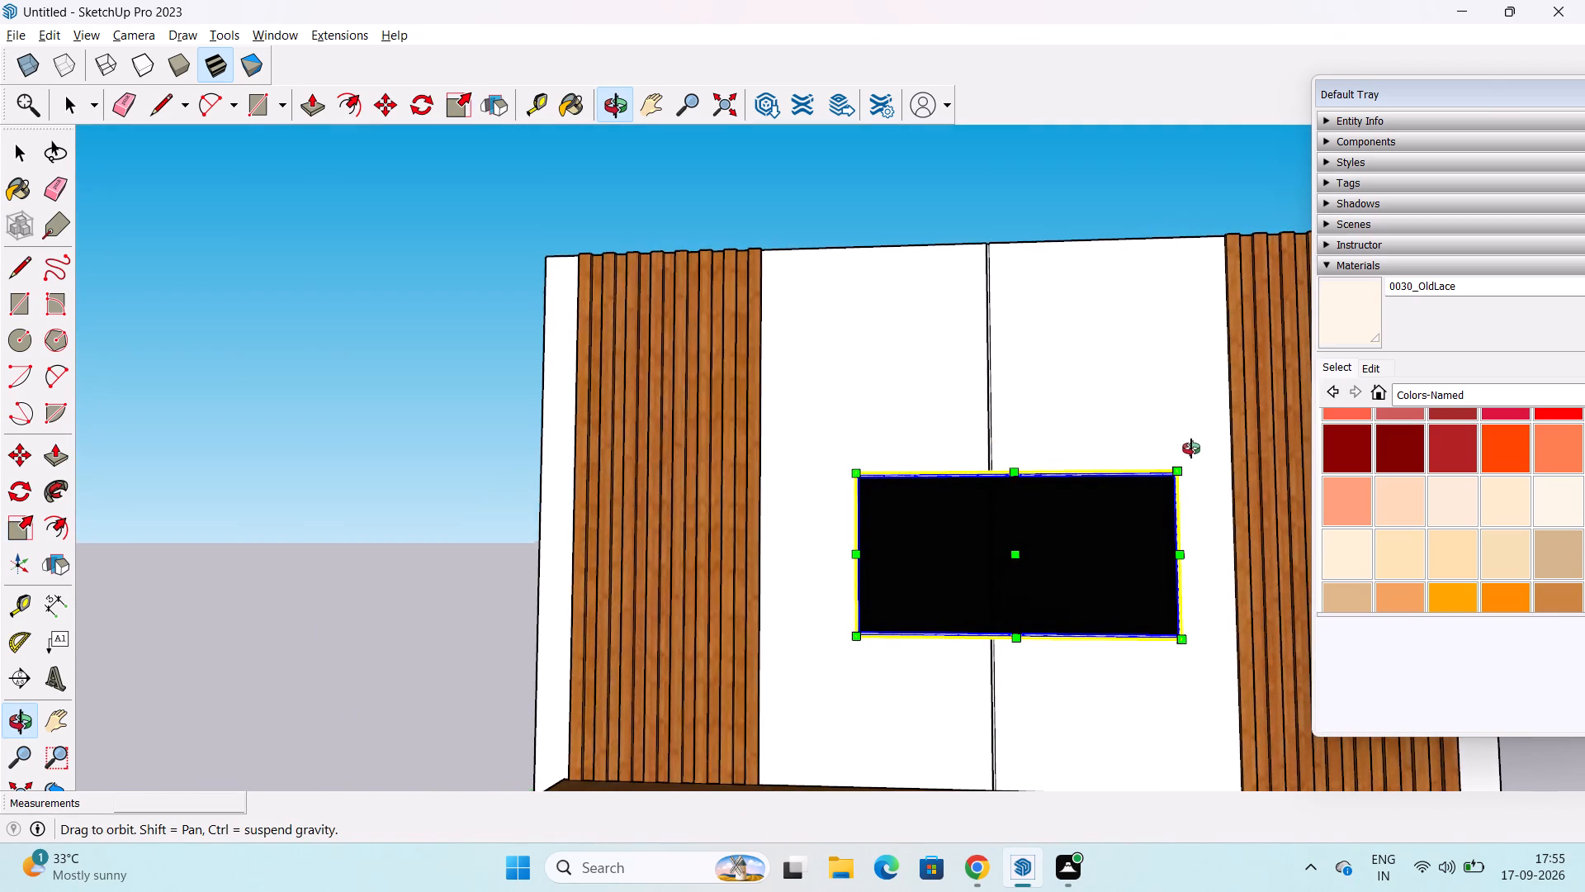
middle_drag(1191, 448, 1192, 448)
middle_drag(921, 584, 1202, 588)
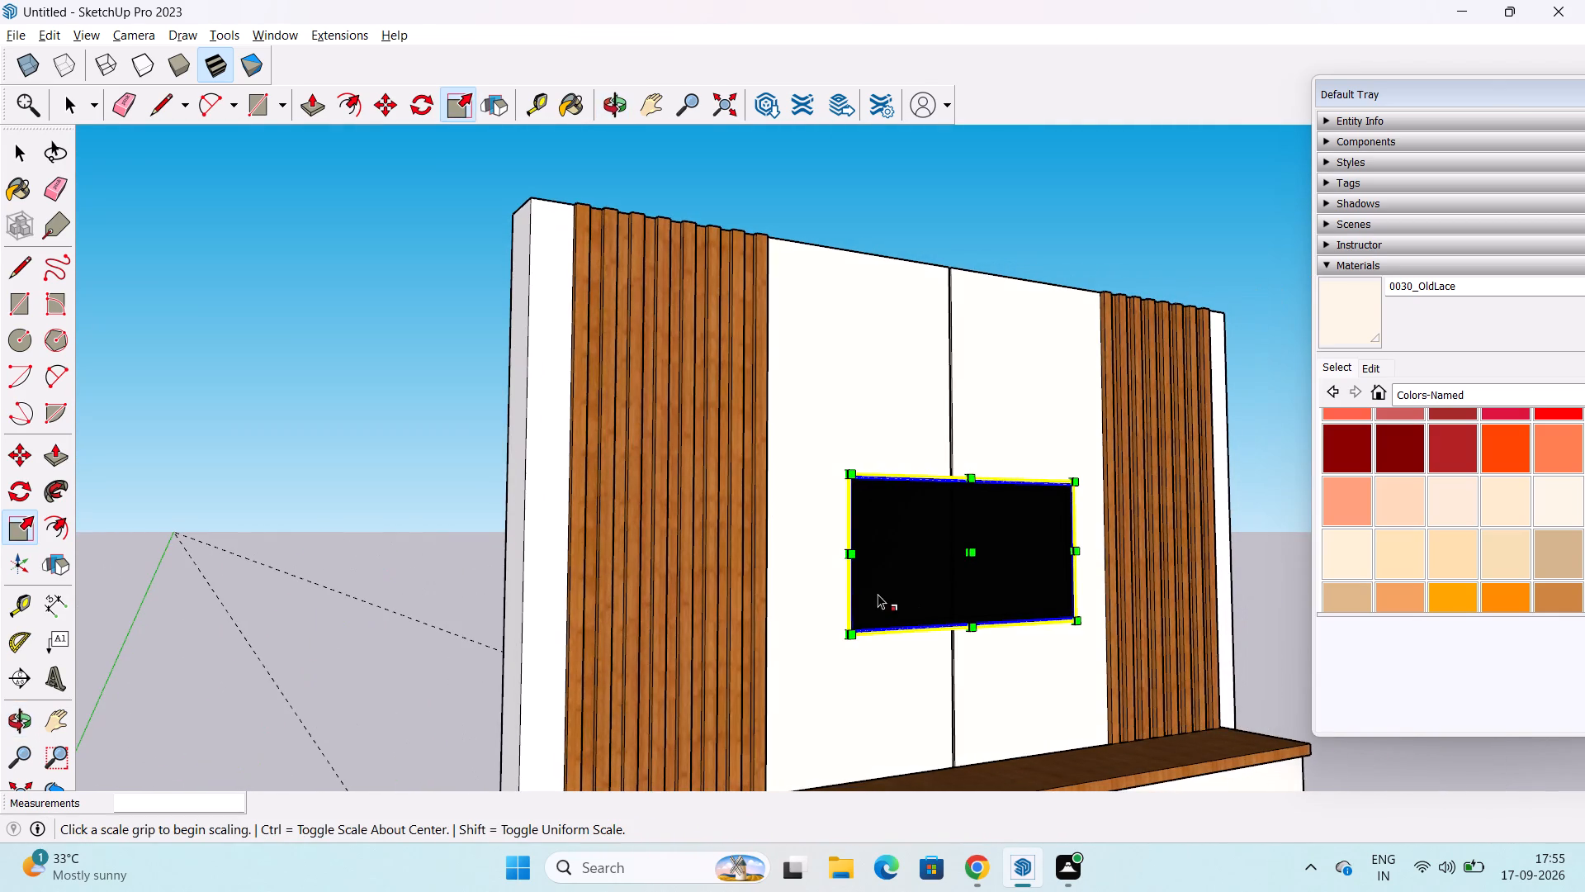
scroll(838, 559, up, 14)
middle_drag(846, 557, 996, 610)
scroll(1012, 604, down, 1)
scroll(1015, 624, up, 16)
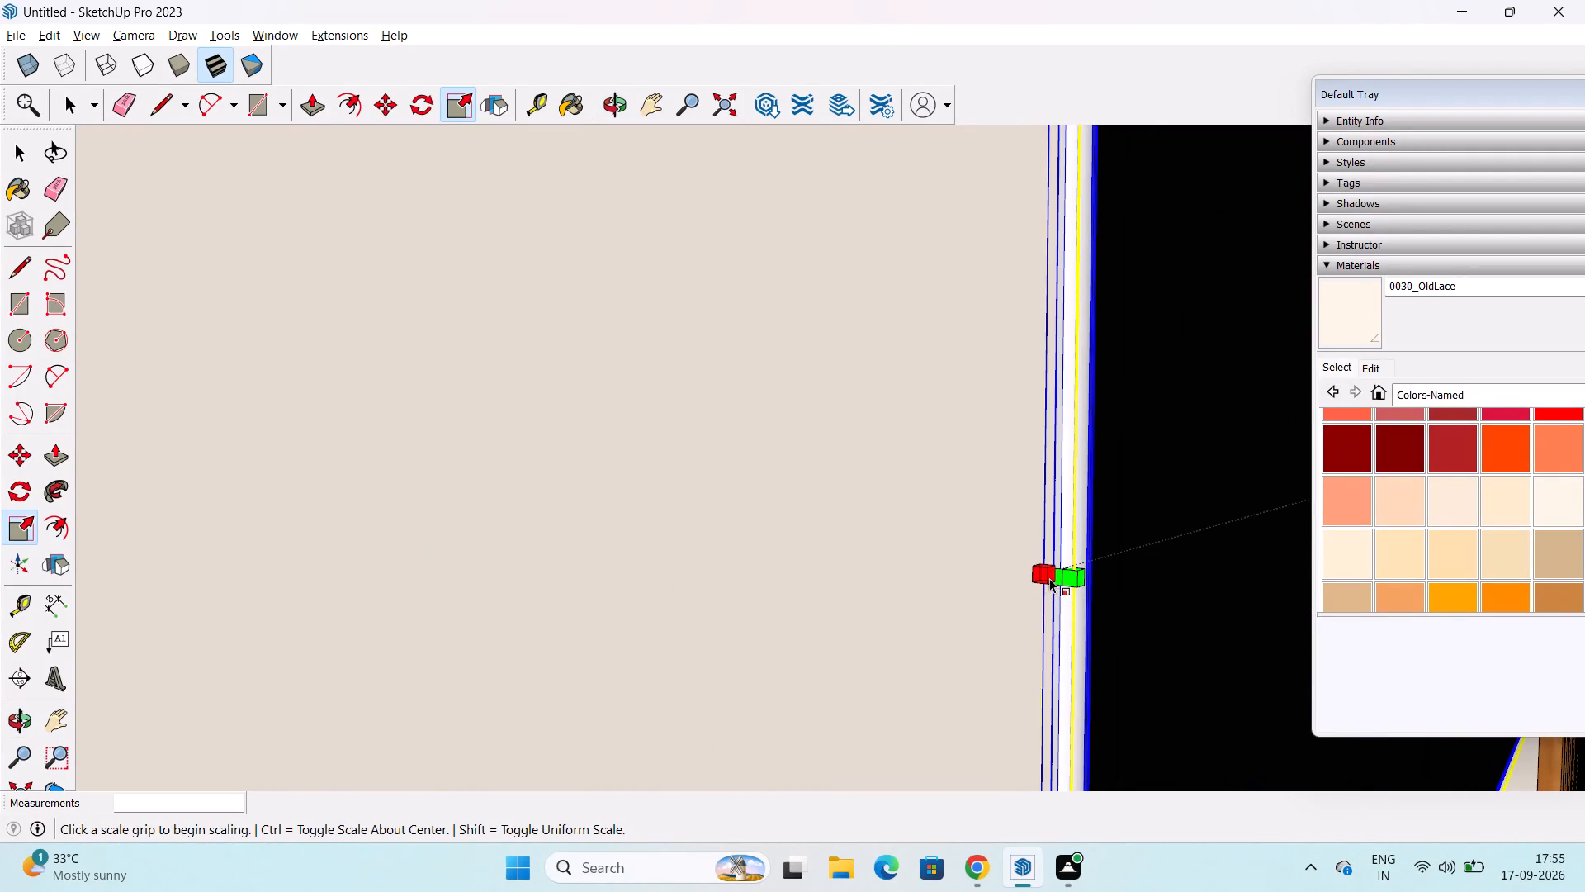
drag(1057, 577, 309, 655)
scroll(376, 602, down, 20)
scroll(376, 602, down, 4)
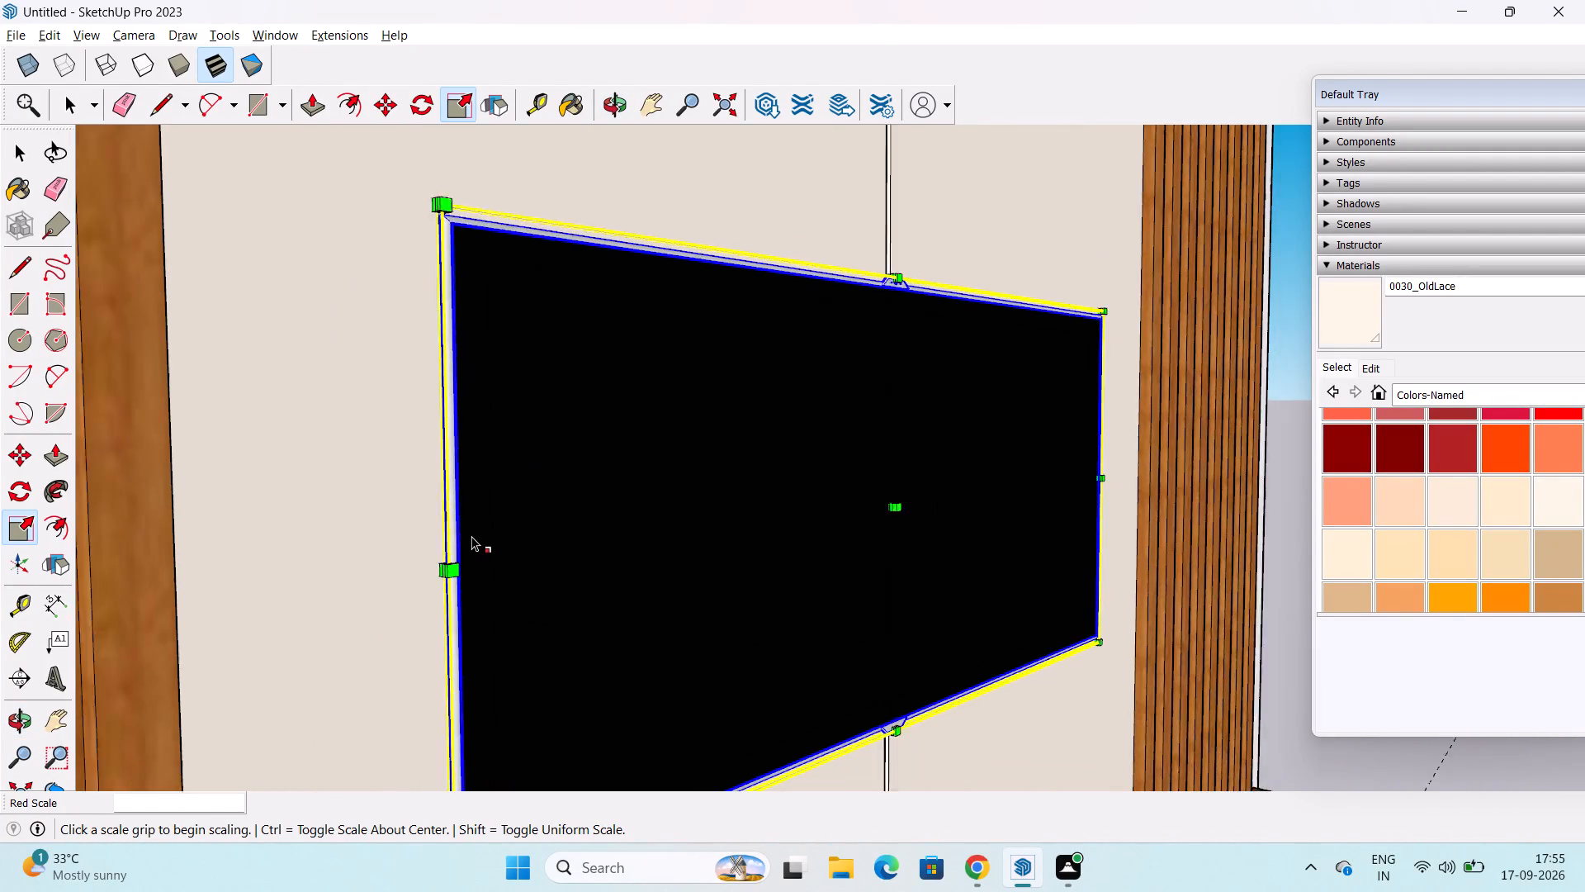
scroll(471, 536, down, 1)
middle_drag(471, 536, 286, 549)
scroll(581, 554, down, 9)
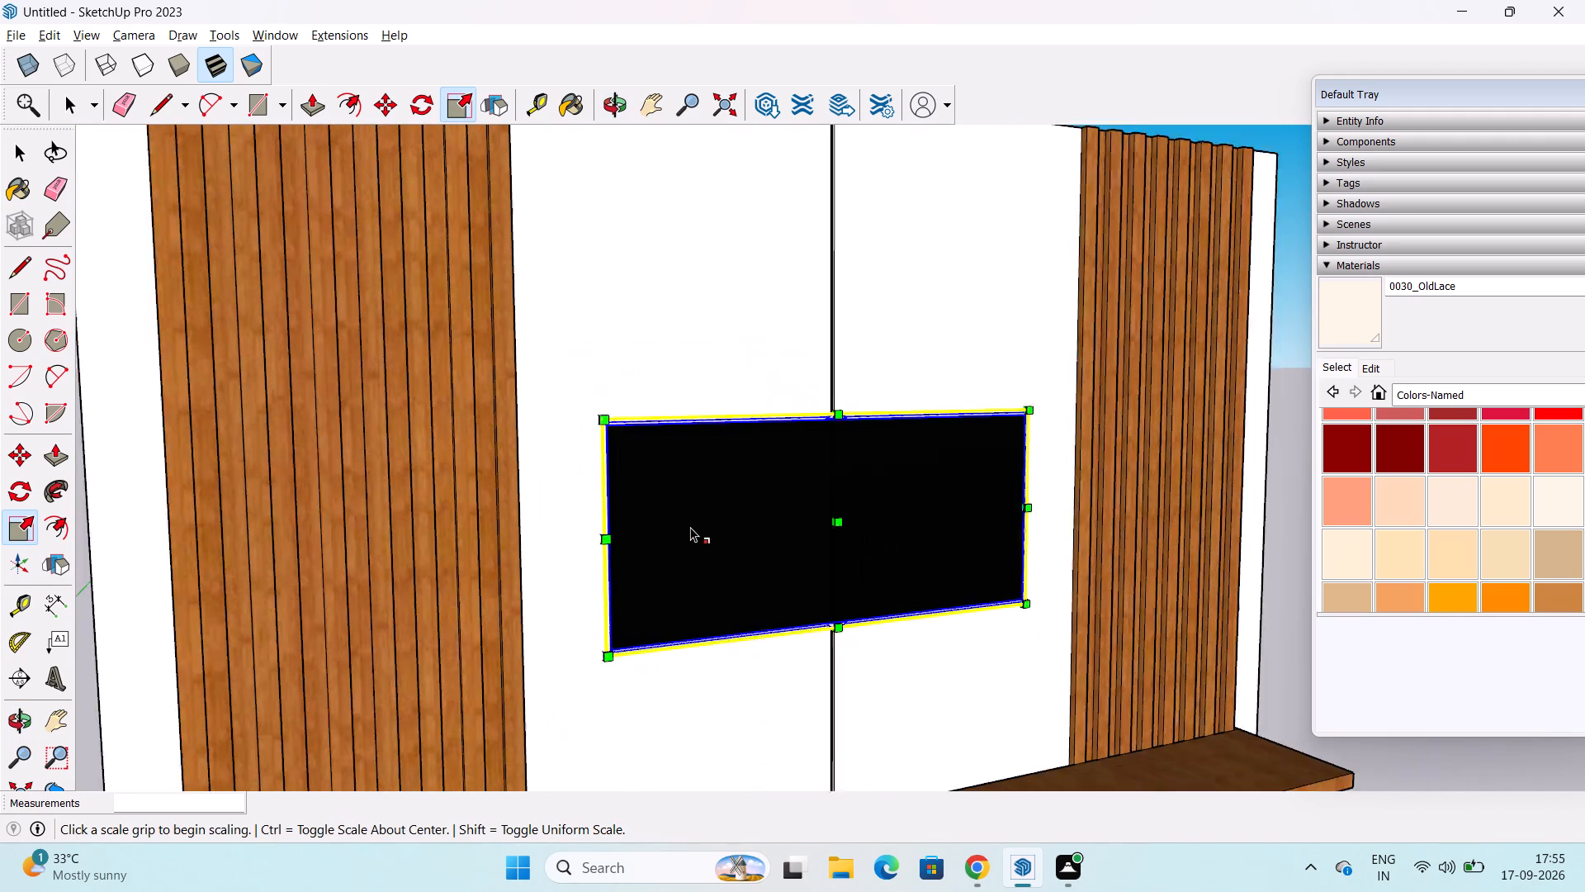
Scale the TV slightly taller by extending its bottom edge downward along the blue axis.
scroll(690, 527, down, 1)
middle_drag(773, 529, 603, 542)
middle_drag(753, 603, 762, 520)
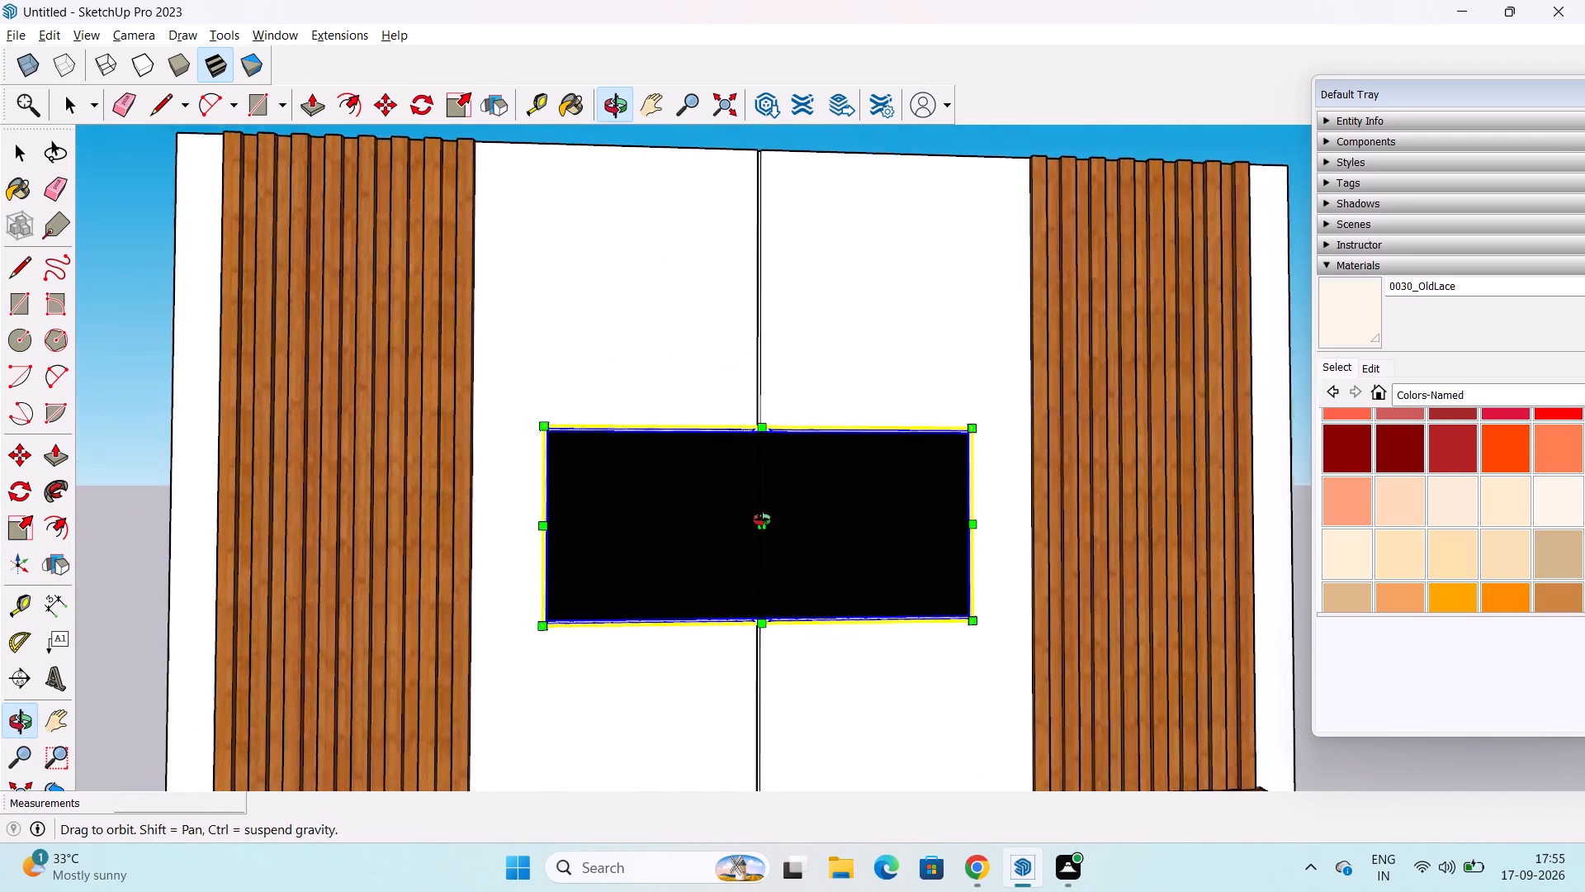
middle_drag(762, 520, 783, 344)
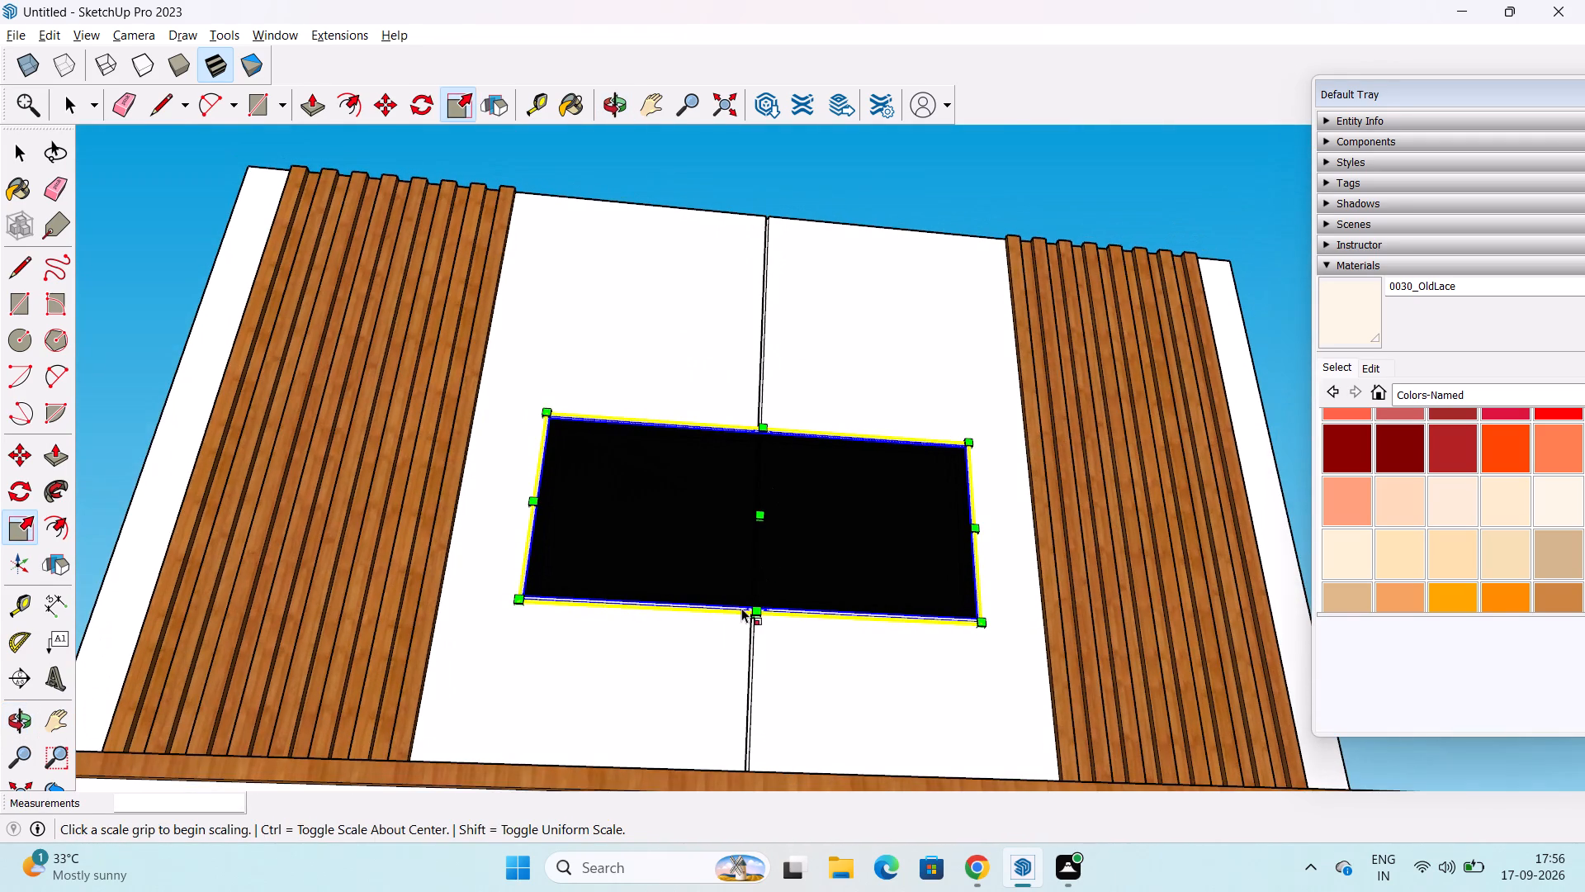
scroll(741, 608, up, 20)
scroll(741, 608, up, 1)
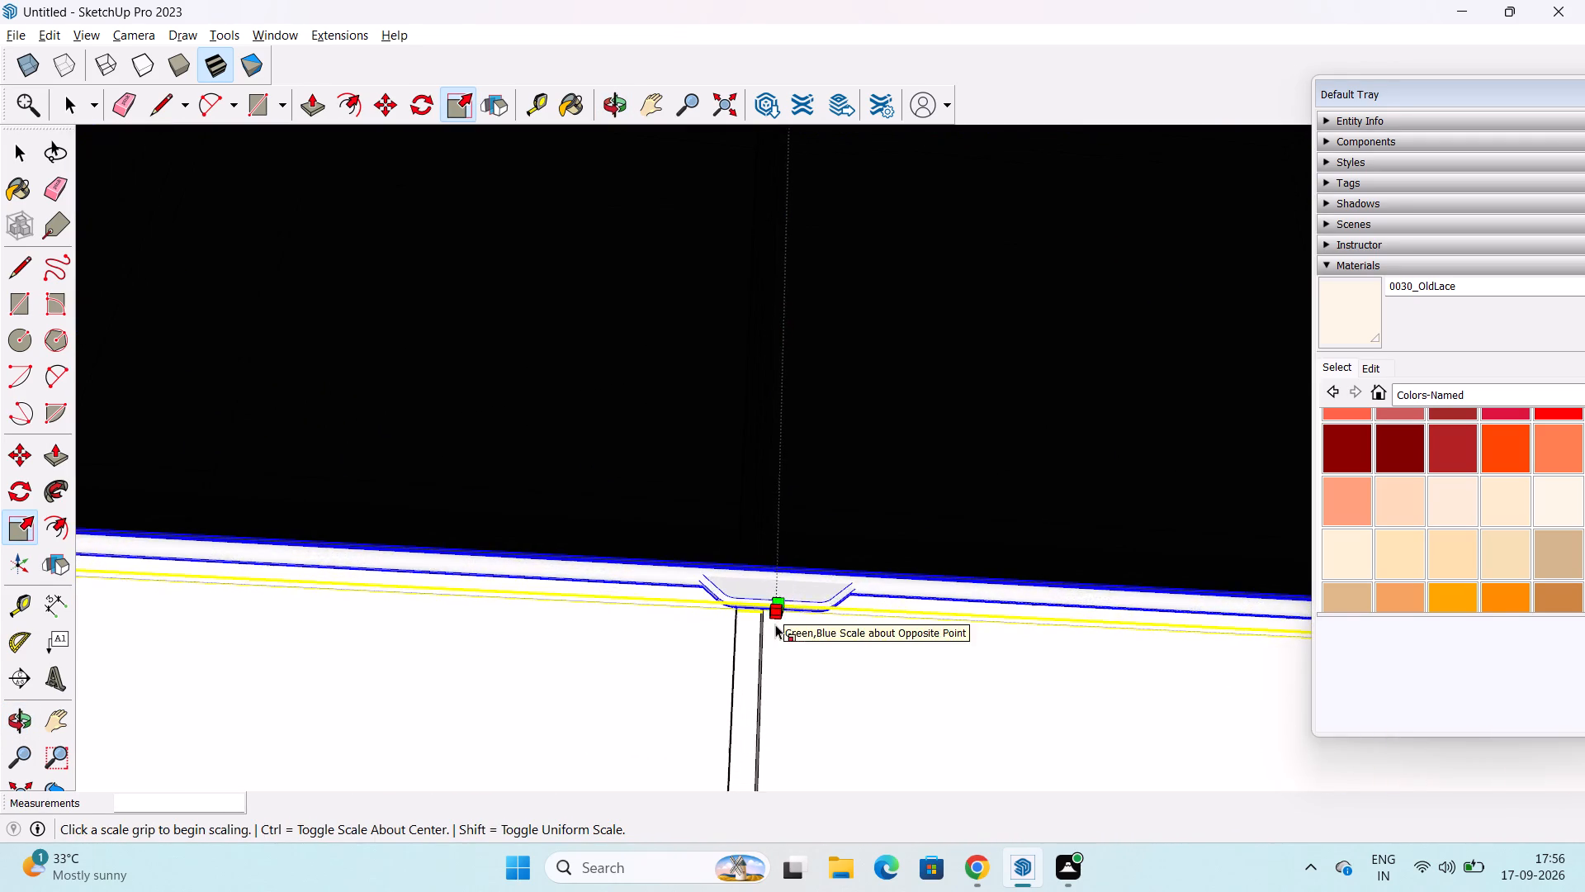
scroll(775, 624, up, 15)
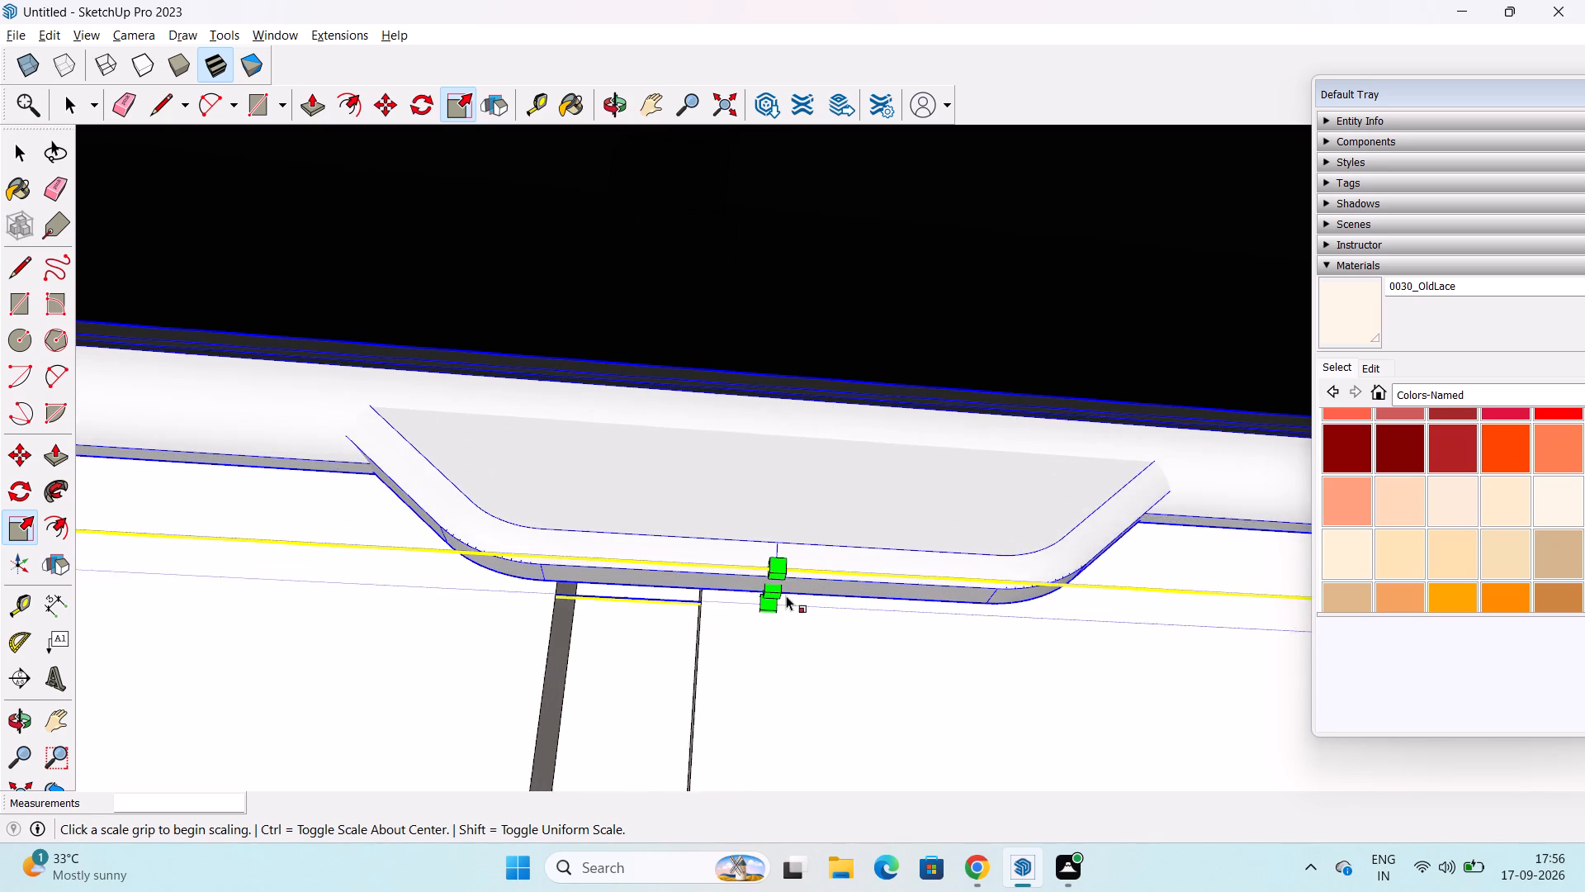
scroll(786, 595, up, 5)
drag(786, 592, 767, 663)
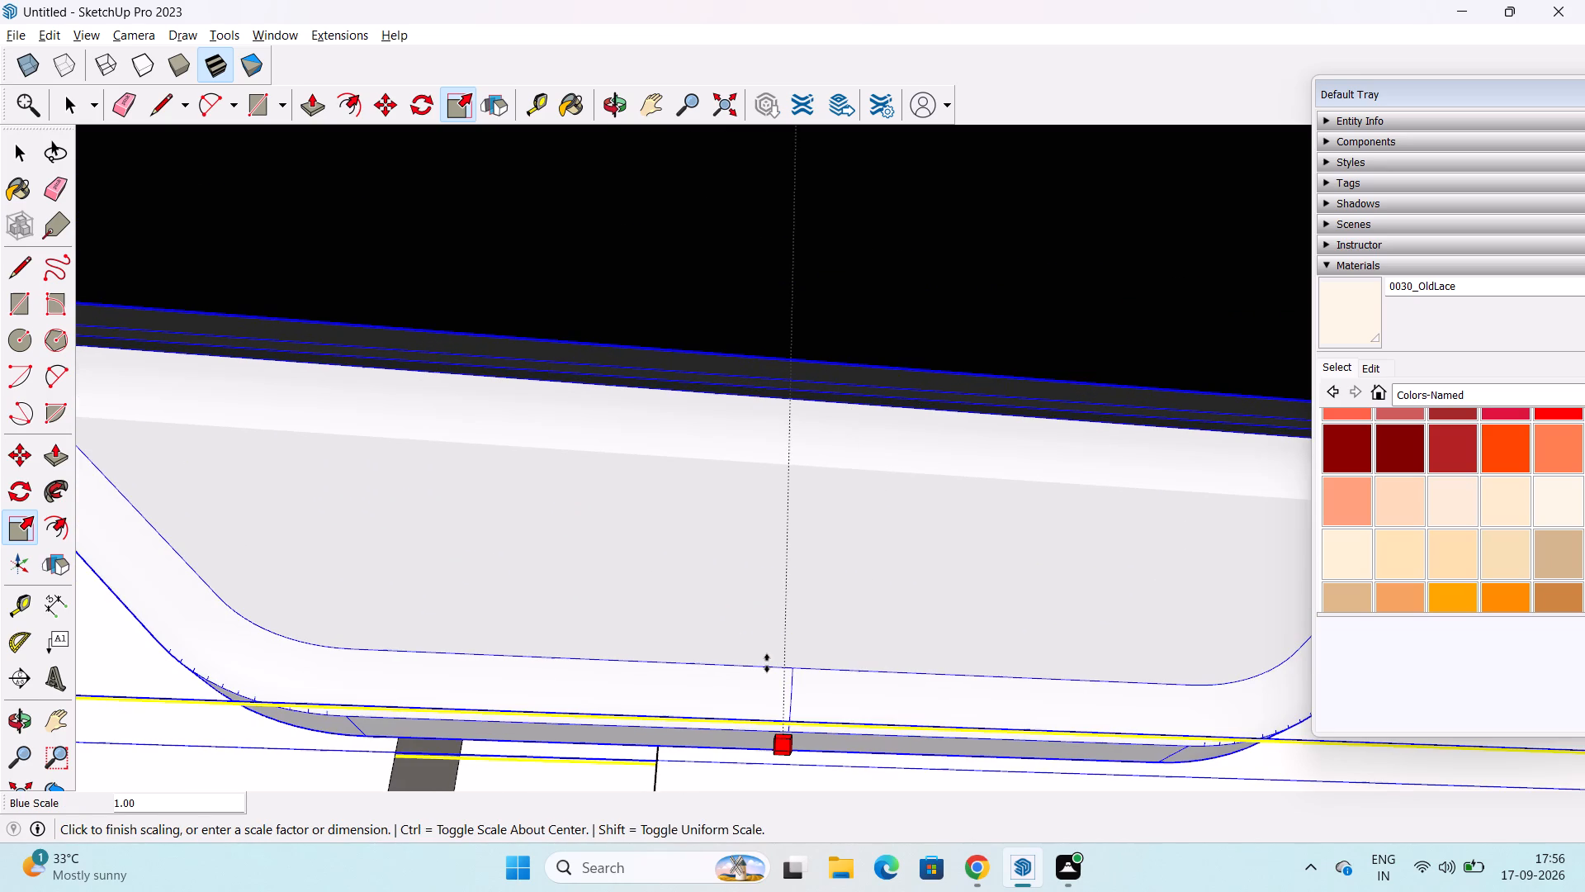
drag(767, 663, 737, 809)
Examine the TV's new height against the slatted panels and the shelf unit from the front.
scroll(759, 703, down, 18)
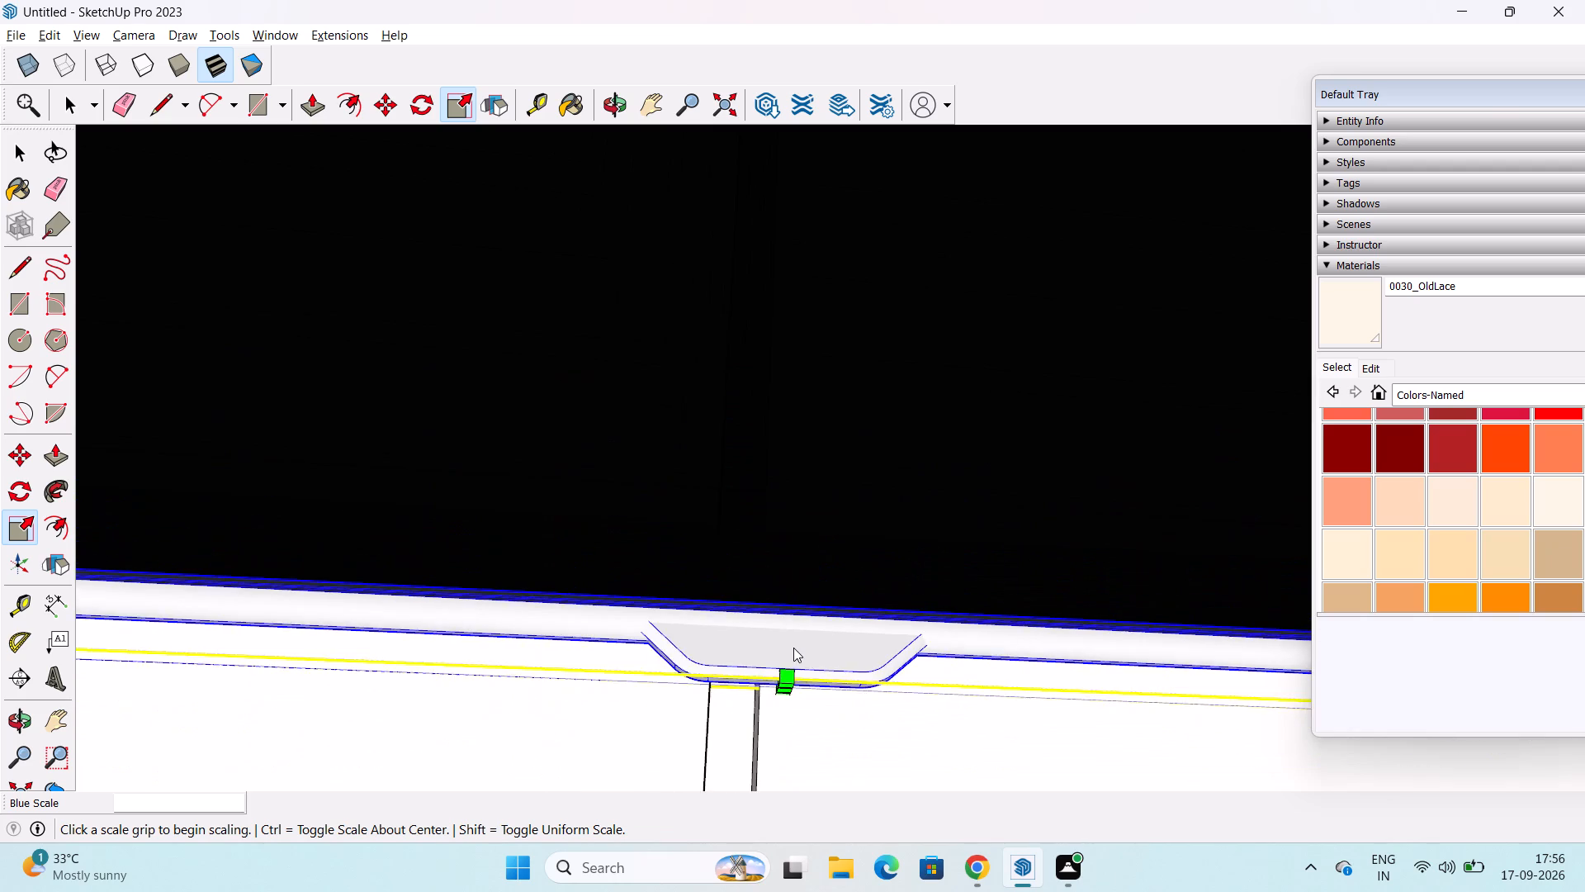
scroll(793, 648, down, 20)
scroll(793, 648, down, 4)
scroll(814, 573, down, 1)
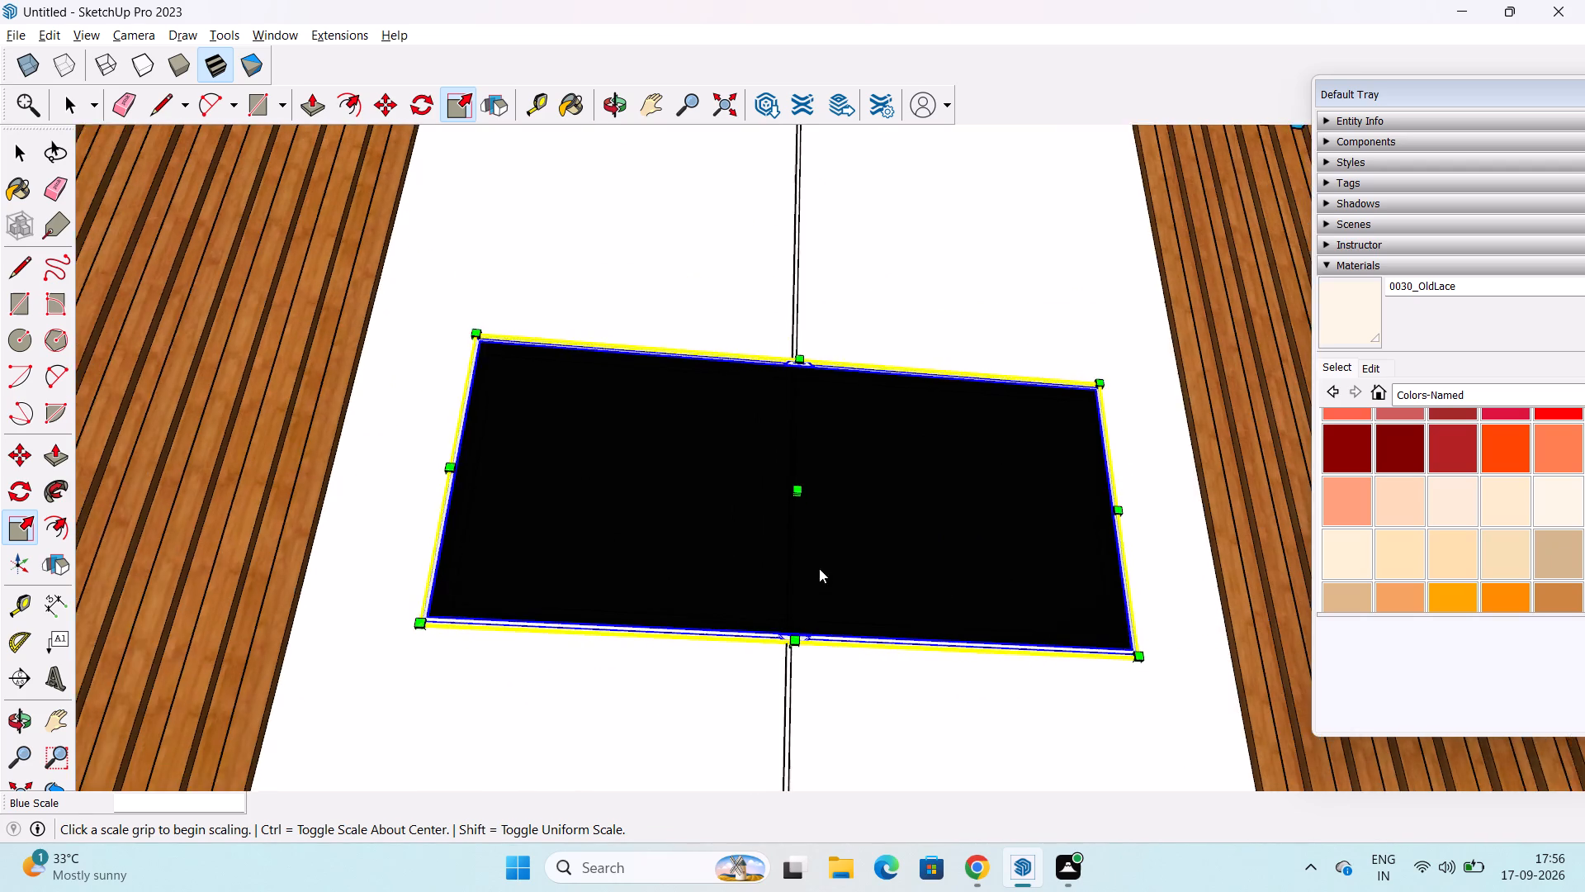
scroll(819, 568, down, 2)
middle_drag(836, 523, 766, 683)
middle_drag(812, 487, 814, 538)
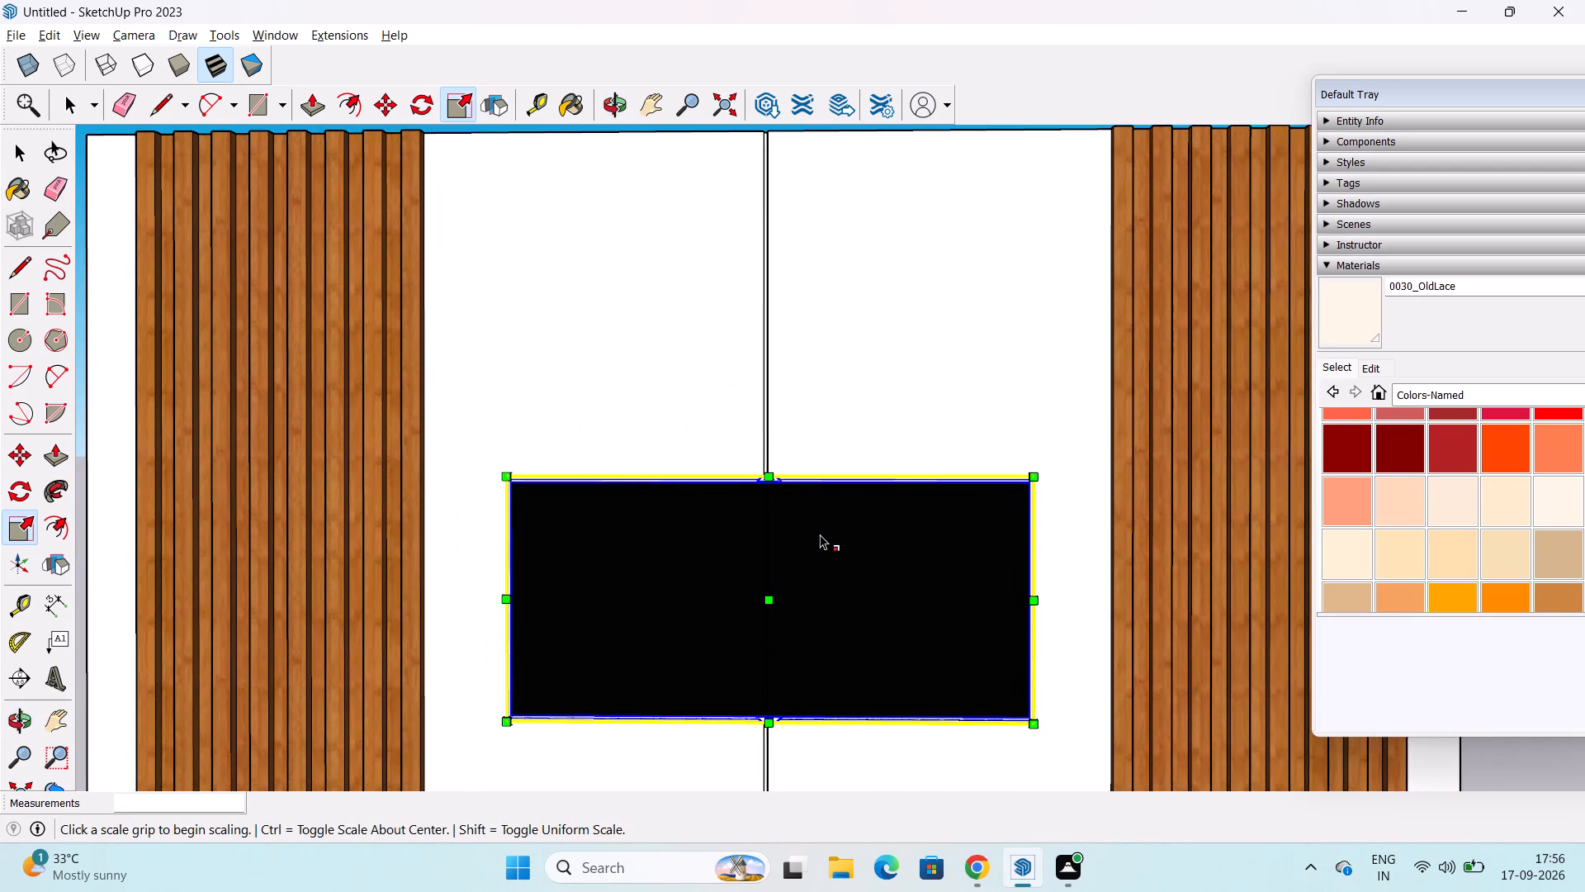
shift+middle_drag(794, 596, 876, 104)
scroll(890, 175, down, 2)
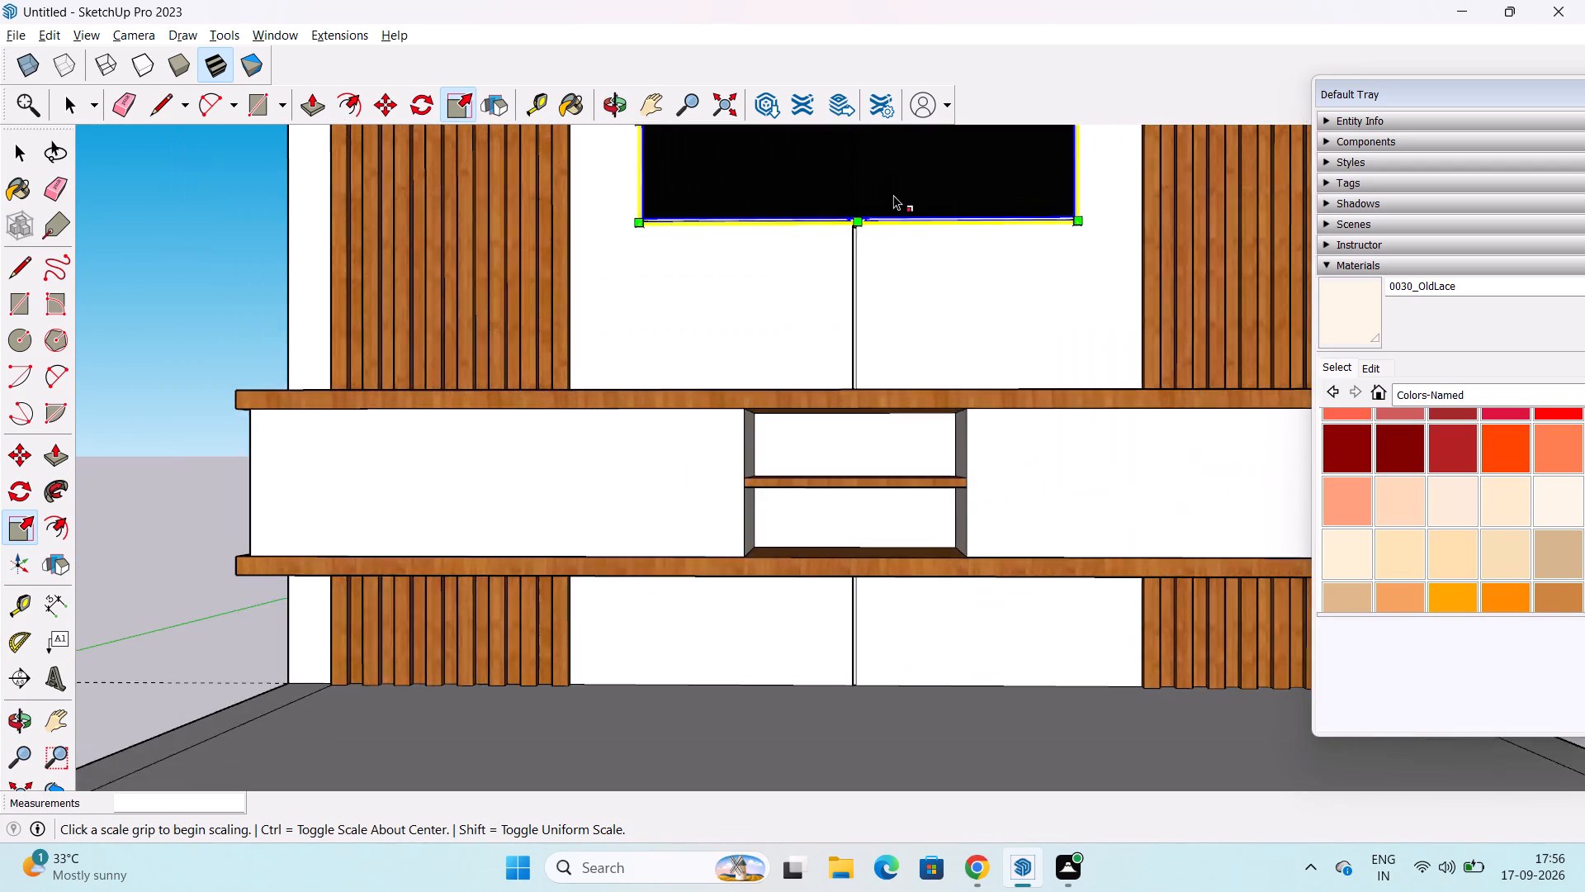
scroll(893, 200, down, 2)
shift+middle_drag(893, 203, 854, 432)
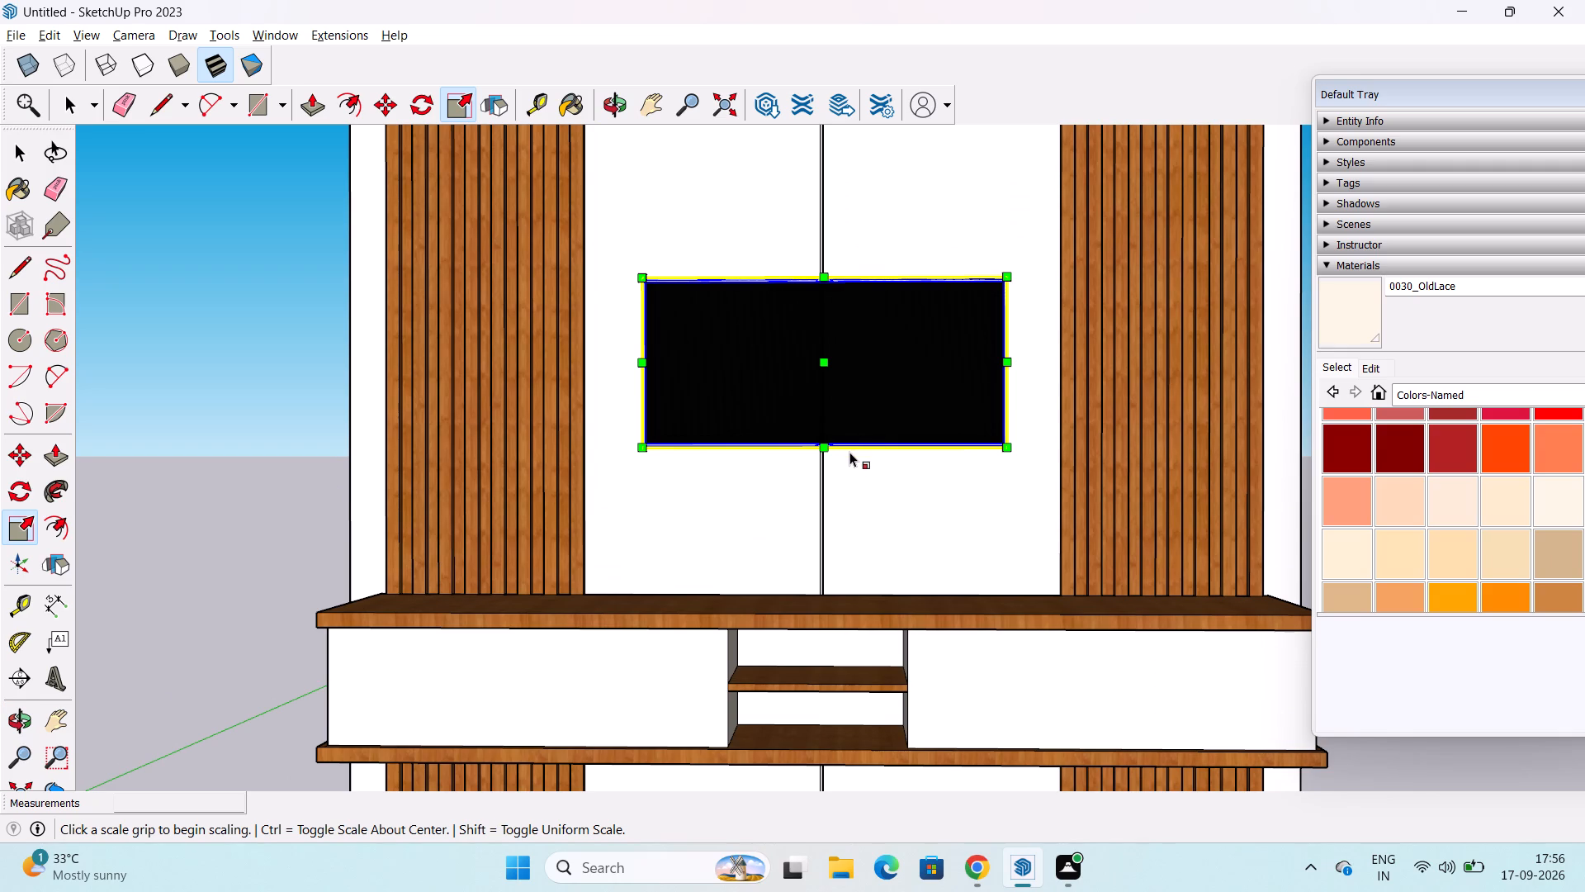
Scale the TV slightly taller again from its bottom edge along the blue axis.
middle_drag(813, 439, 823, 312)
scroll(797, 464, up, 4)
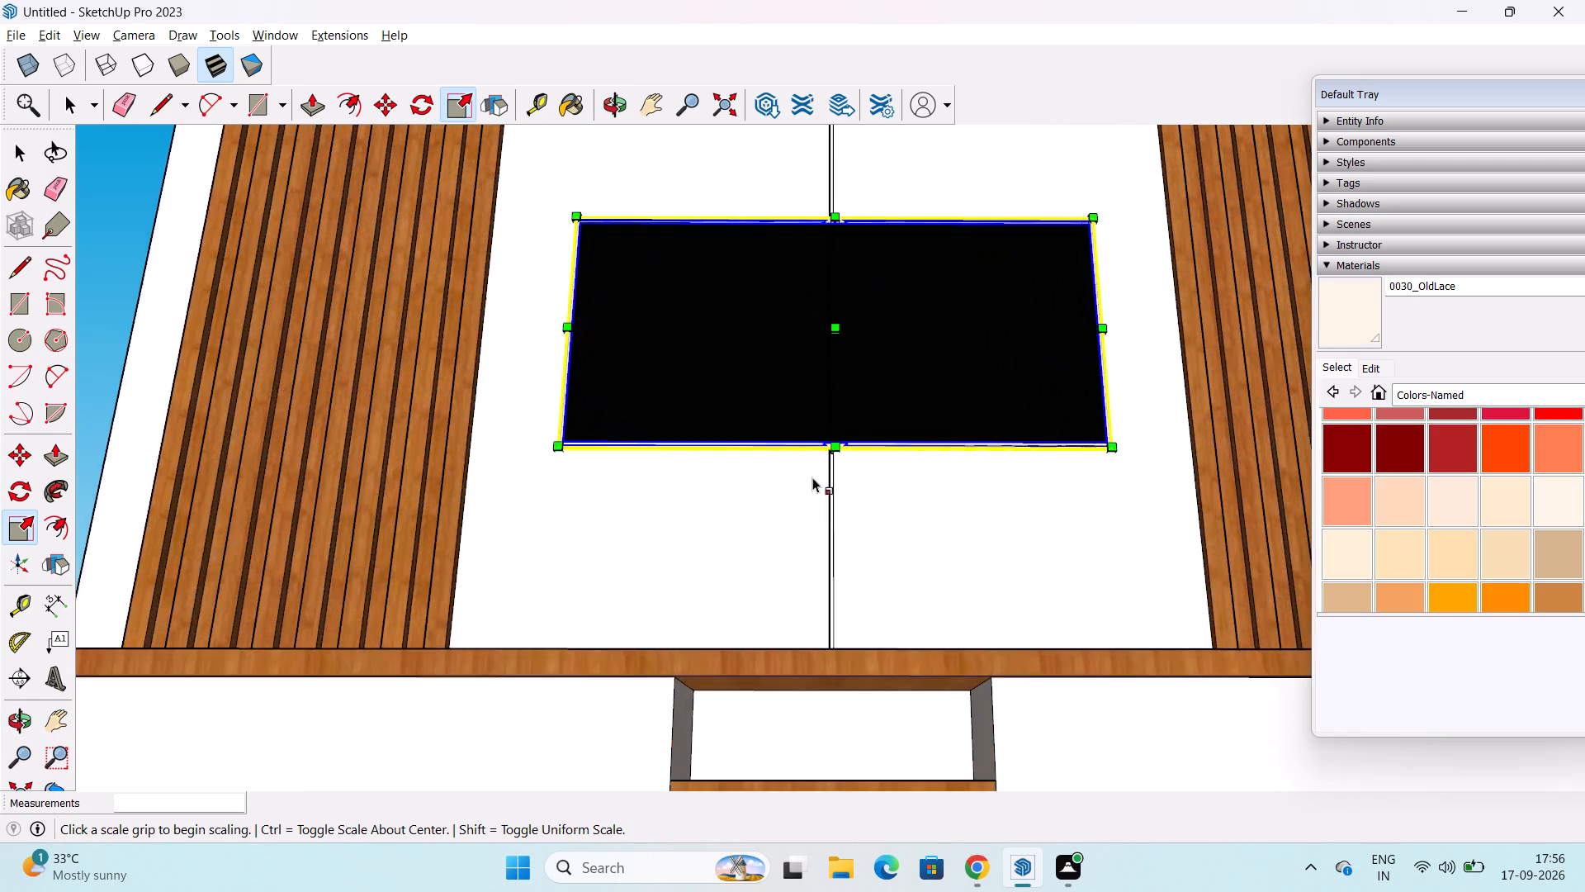
scroll(833, 410, up, 16)
middle_drag(792, 498, 810, 314)
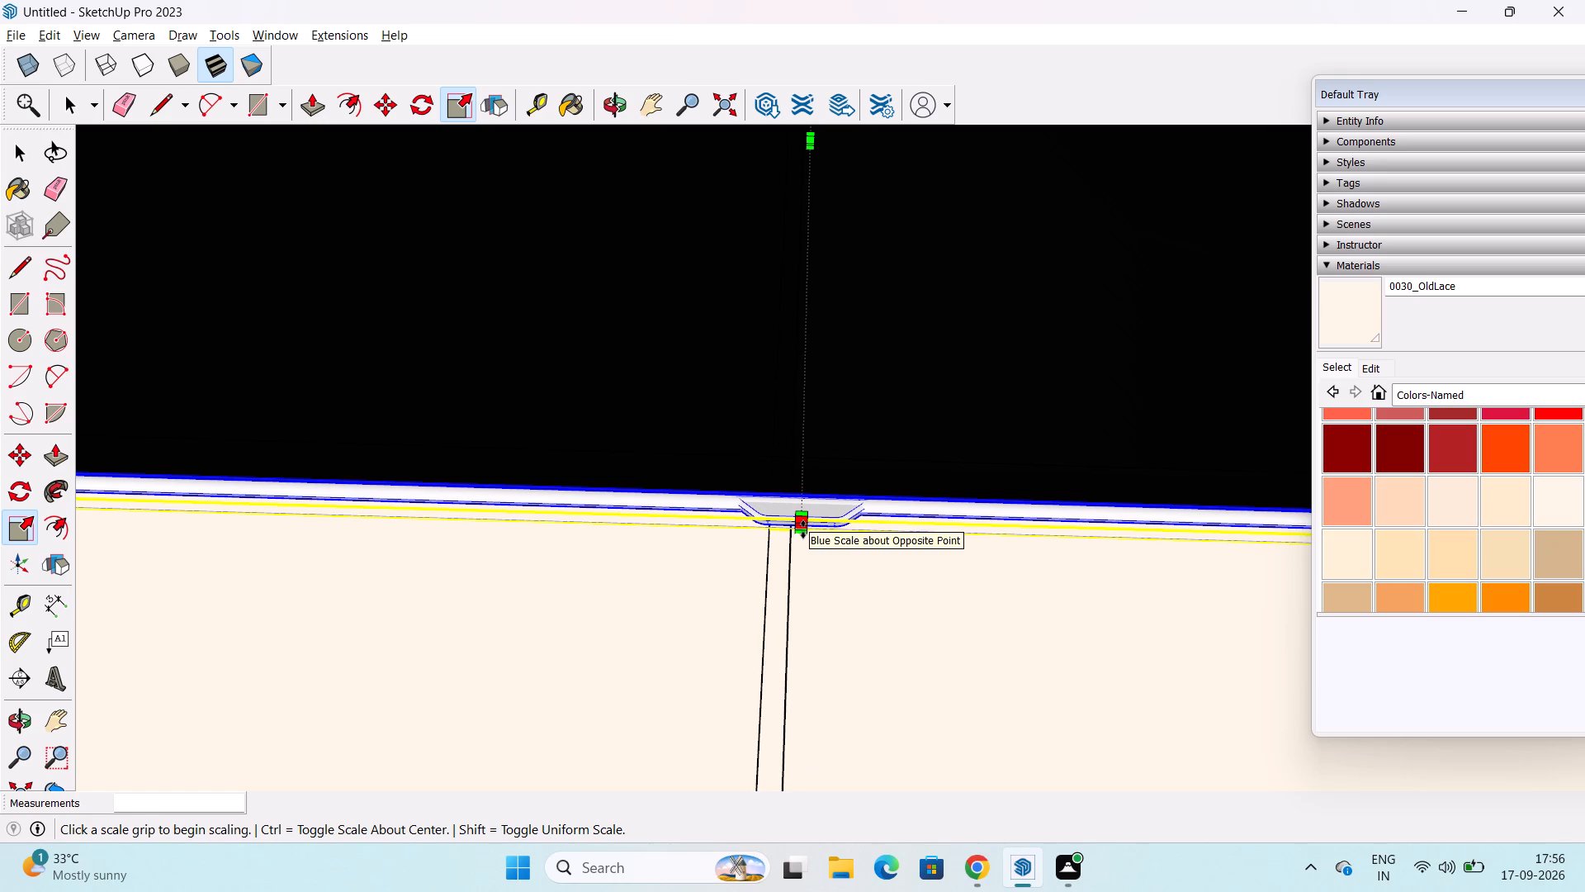
drag(803, 529, 755, 686)
Examine the TV's proportions and its spacing above the wooden shelf from the front, above and below.
scroll(812, 491, down, 12)
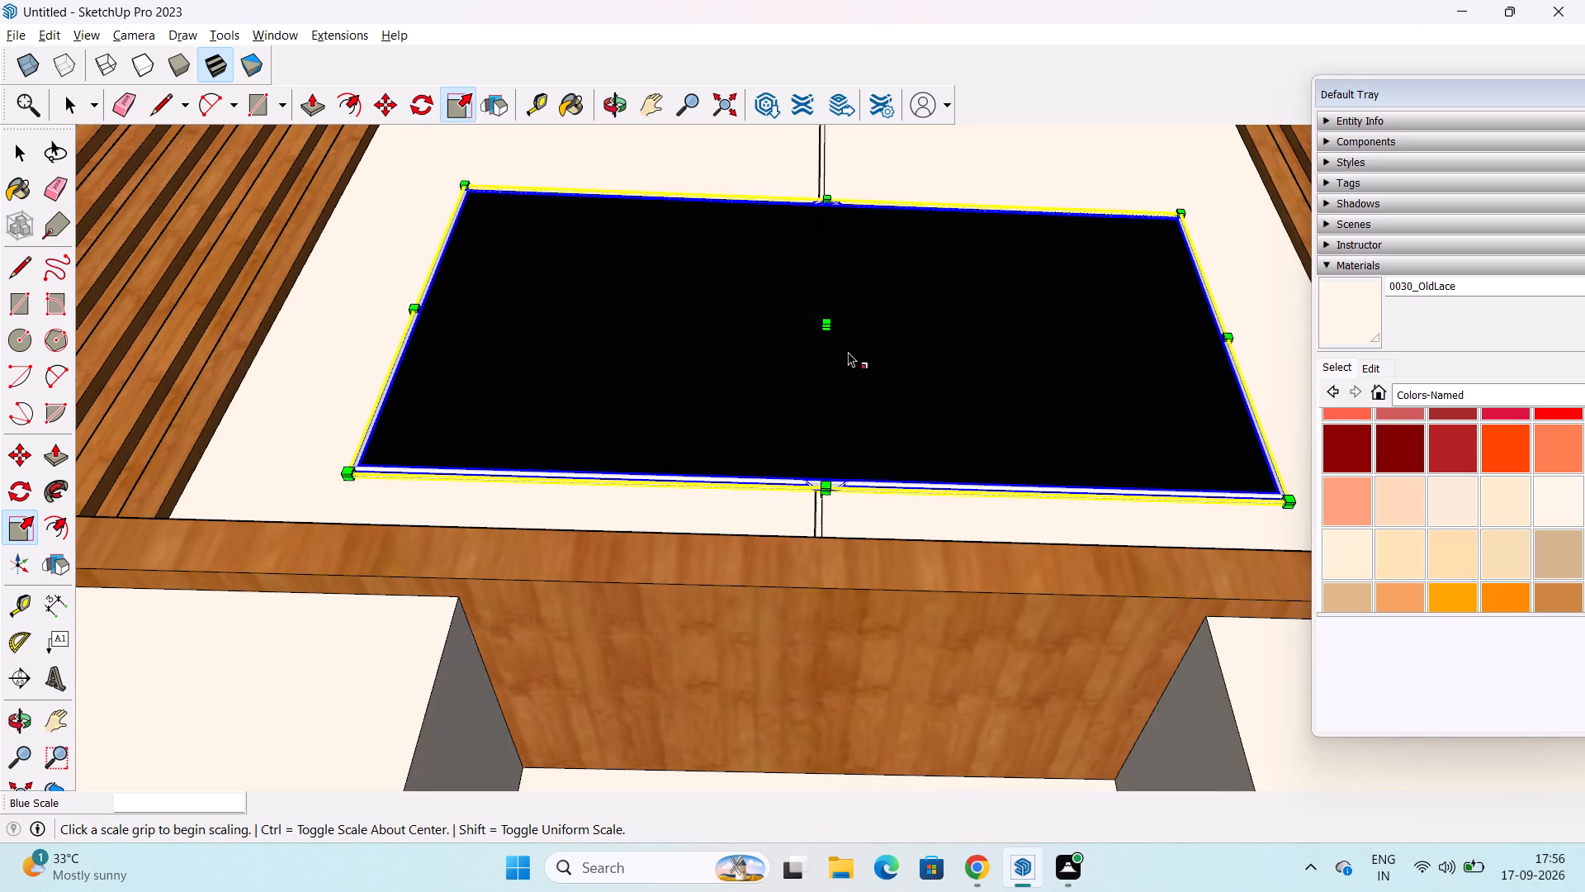
middle_drag(856, 309, 831, 548)
scroll(866, 406, down, 7)
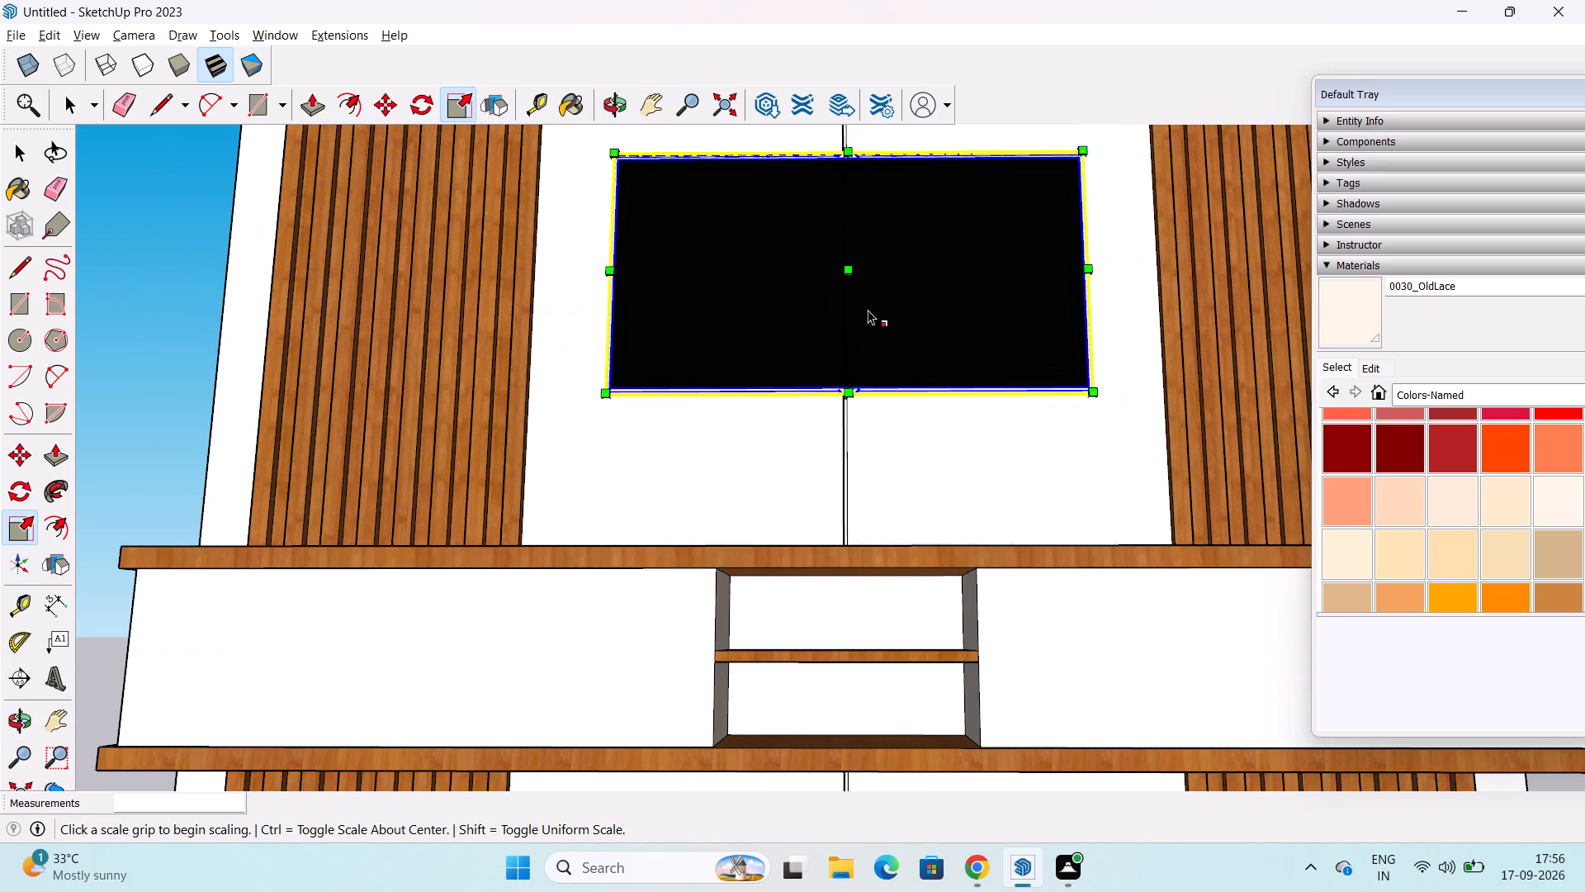
scroll(868, 288, down, 2)
middle_drag(877, 262, 878, 402)
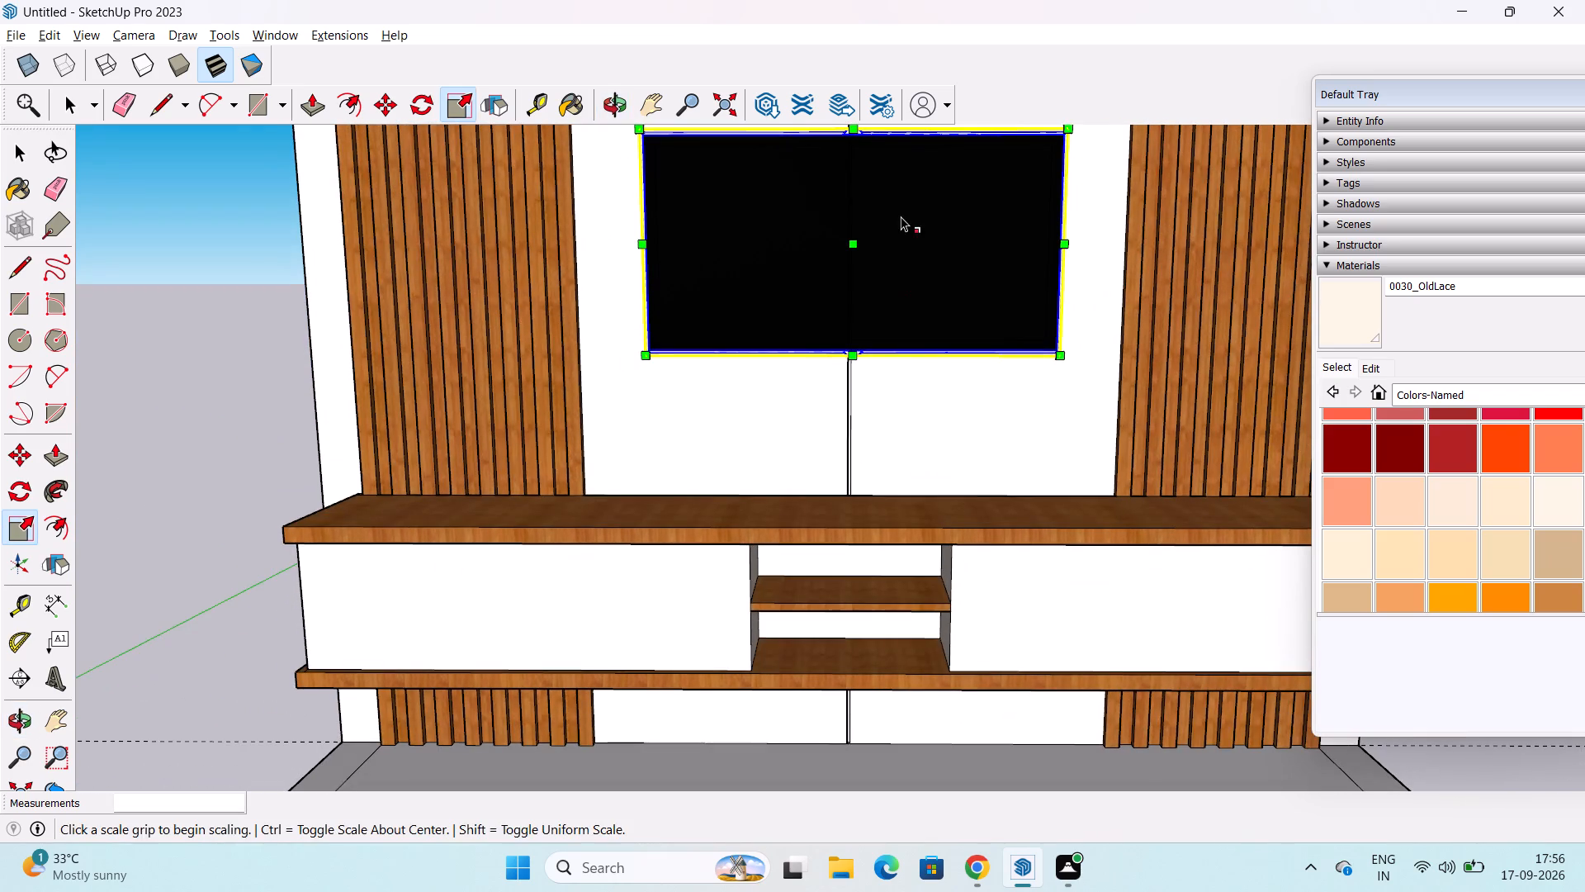
shift+middle_drag(901, 199, 844, 566)
middle_drag(853, 536, 852, 535)
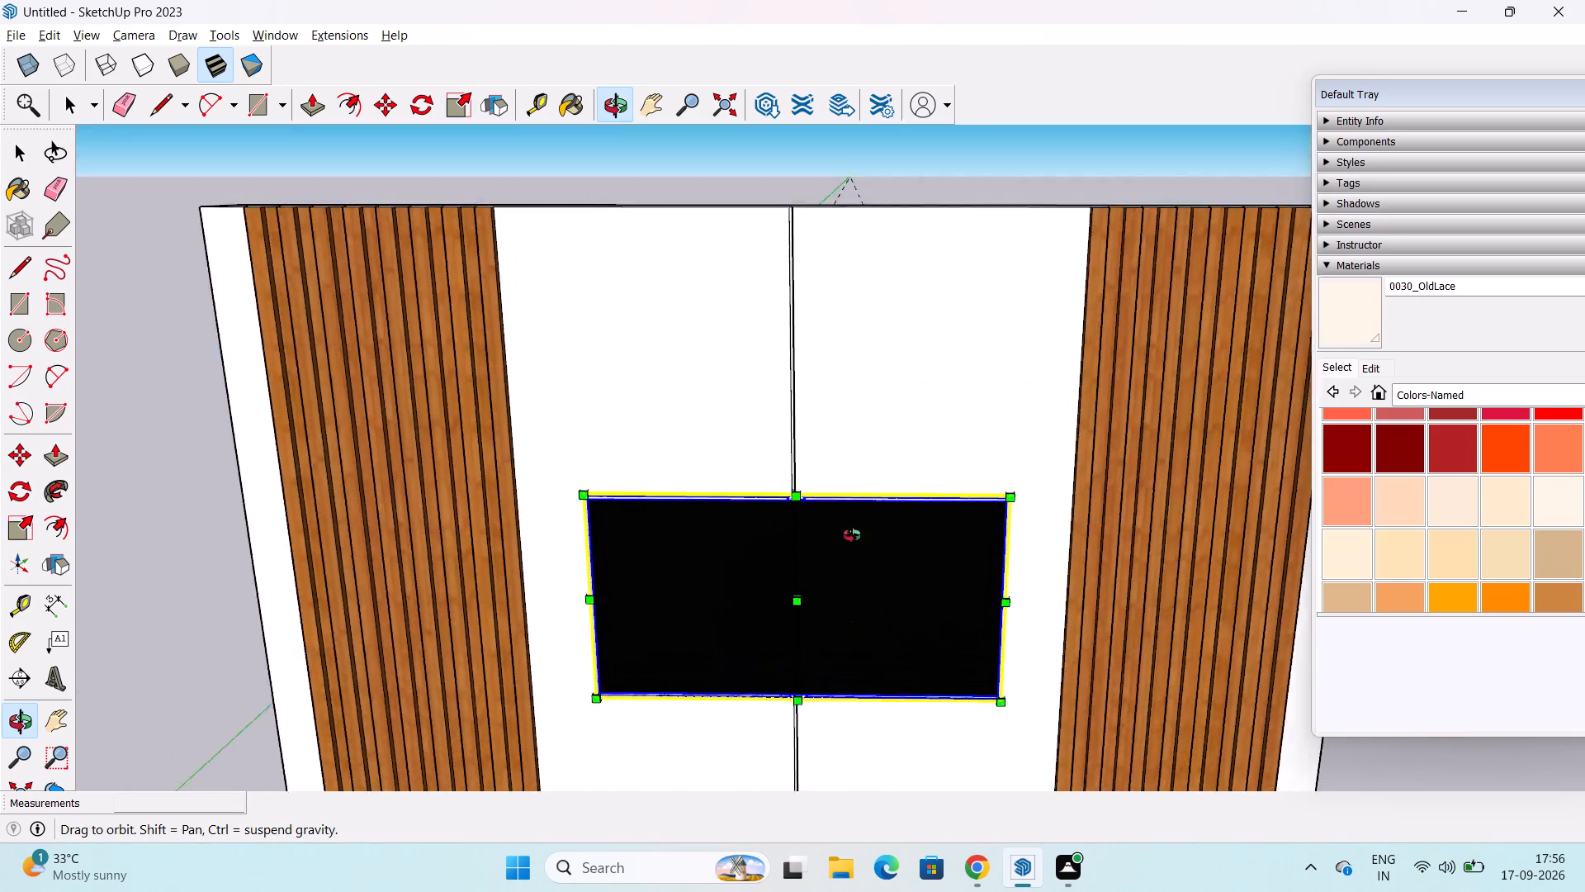
middle_drag(852, 535, 858, 444)
scroll(865, 439, down, 5)
middle_drag(863, 674, 863, 653)
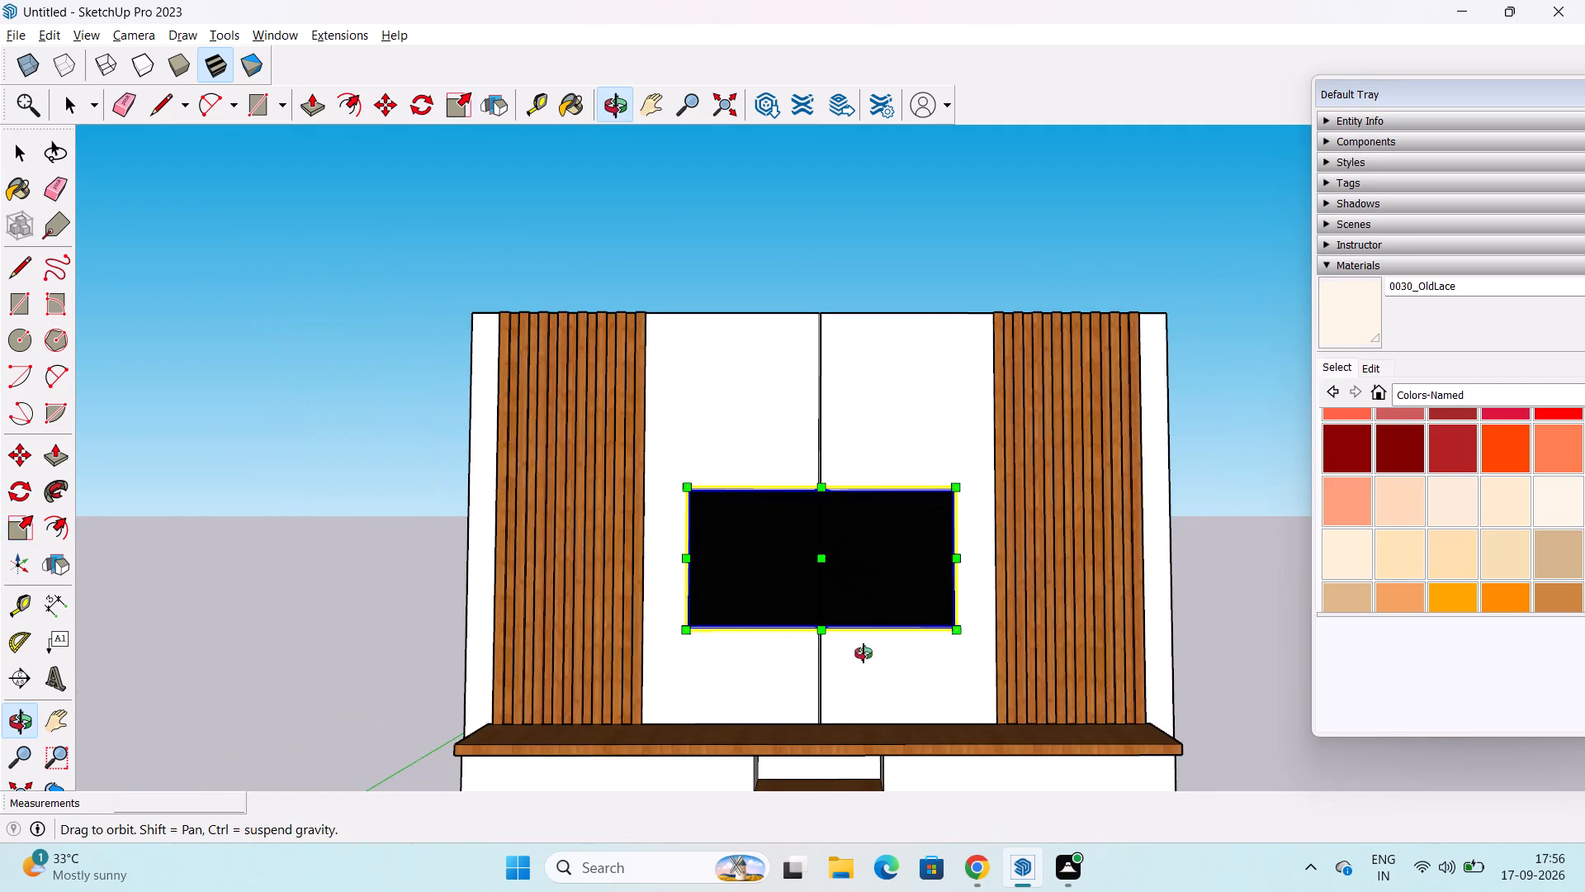
middle_drag(863, 653, 865, 406)
middle_drag(865, 406, 858, 494)
scroll(748, 604, up, 4)
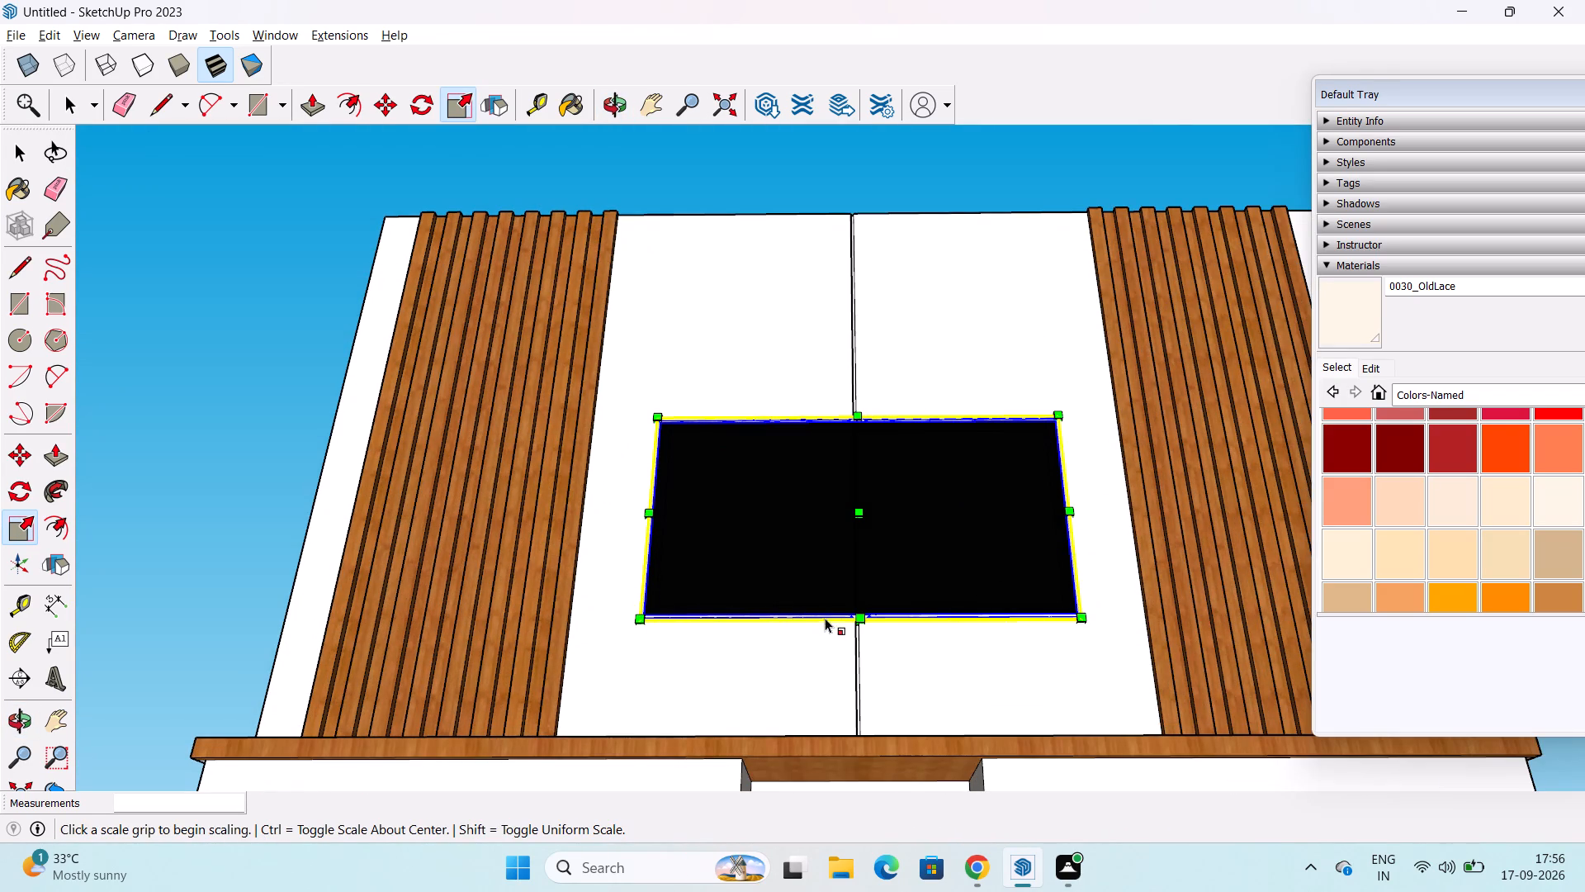
middle_drag(880, 412, 863, 658)
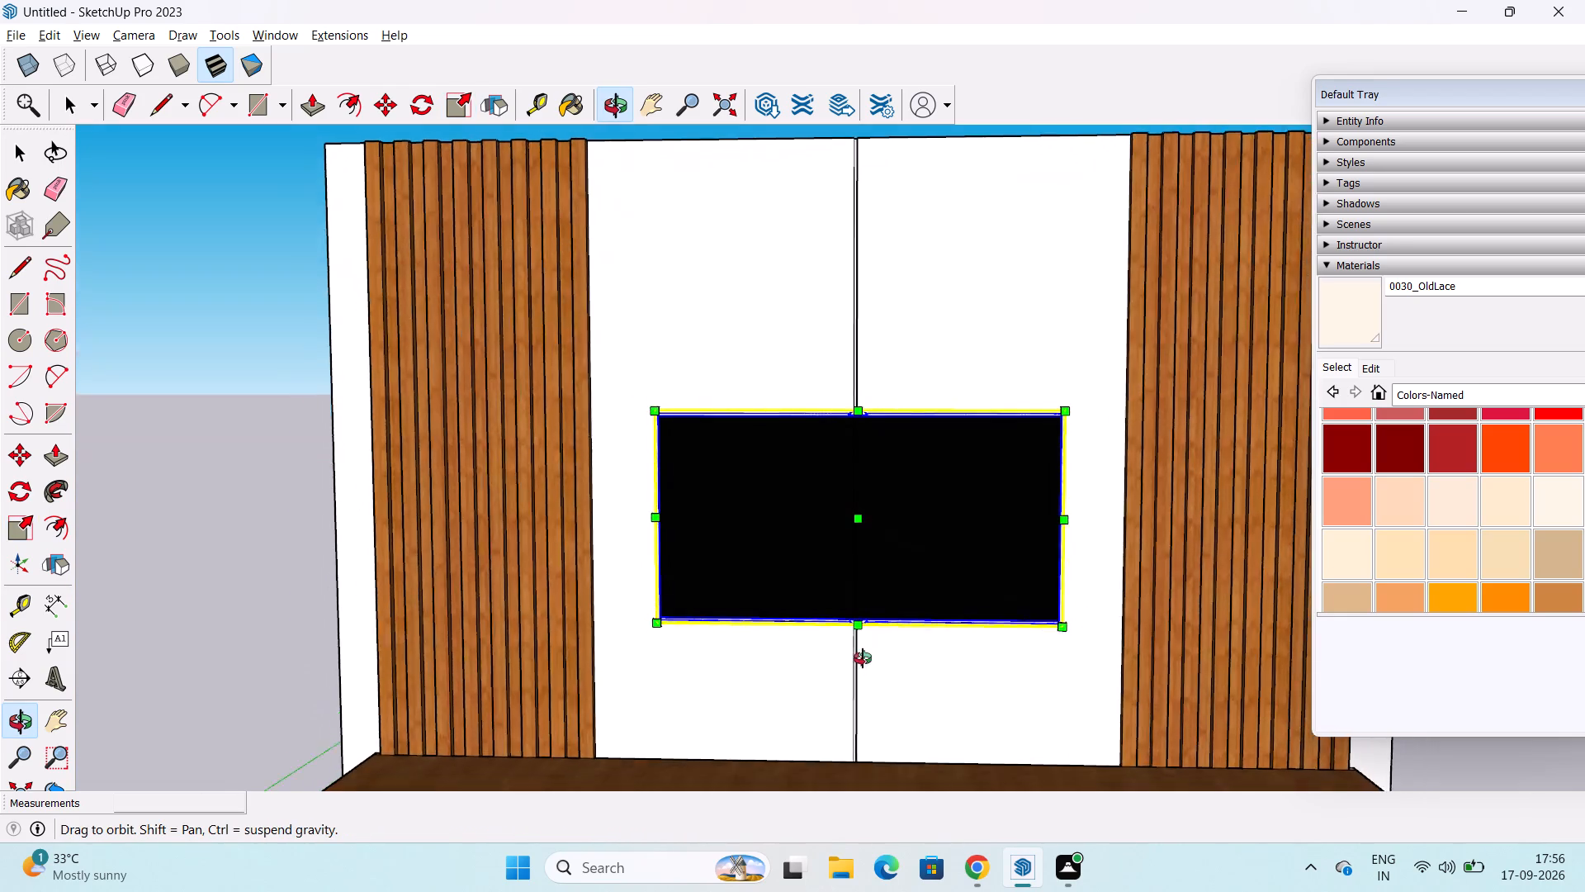
middle_drag(863, 658, 863, 664)
middle_drag(826, 680, 847, 419)
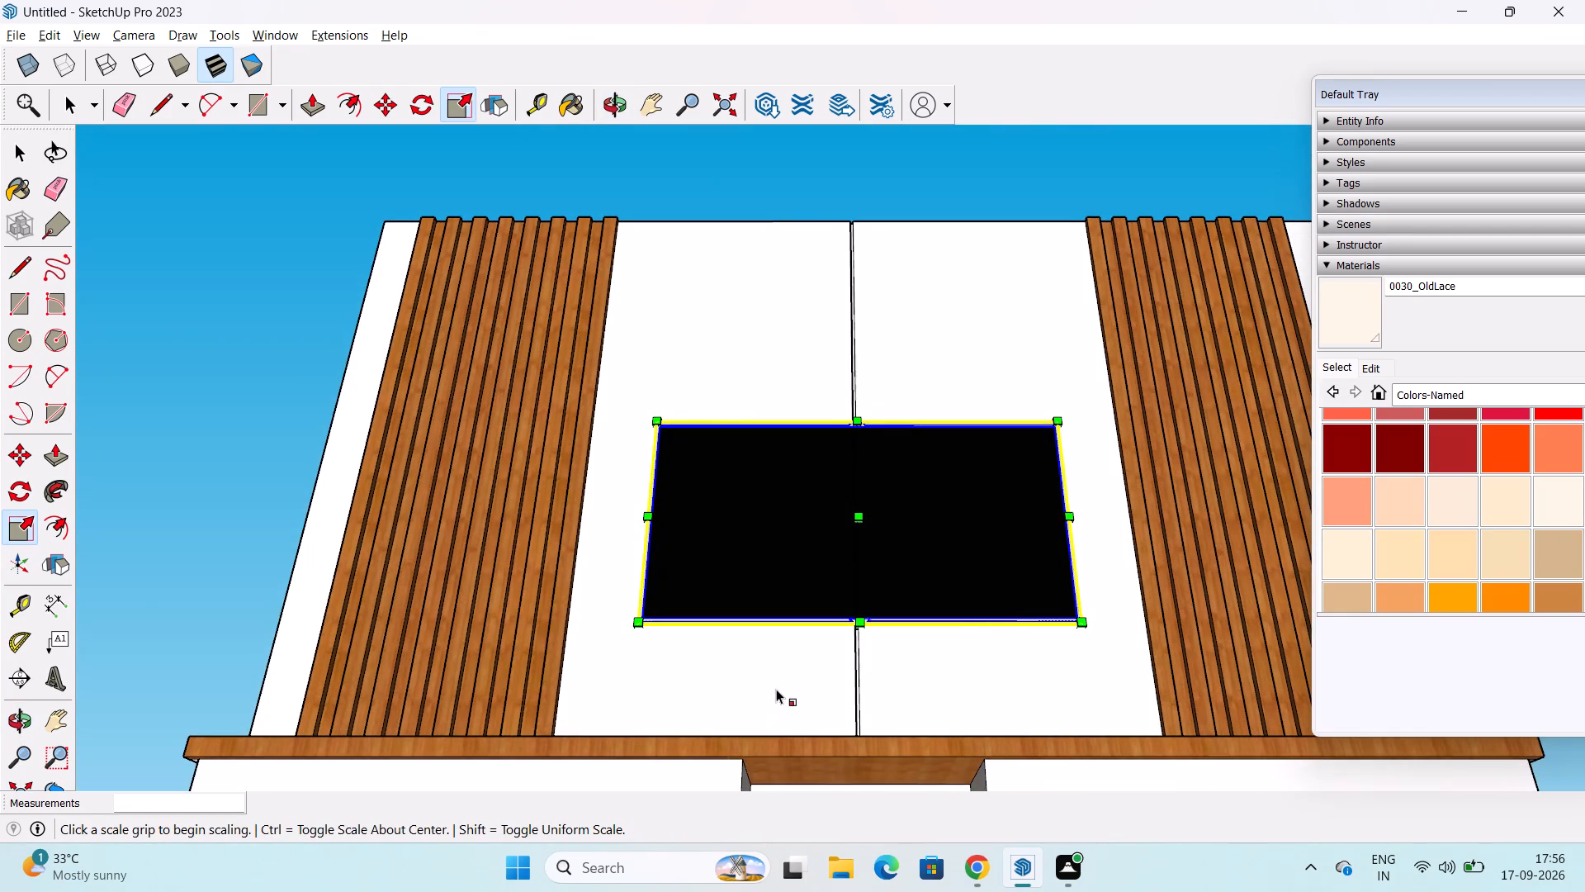
Stretch the TV's bottom edge down along the blue axis in two small increments, the first by a factor of 1.01.
scroll(780, 685, up, 16)
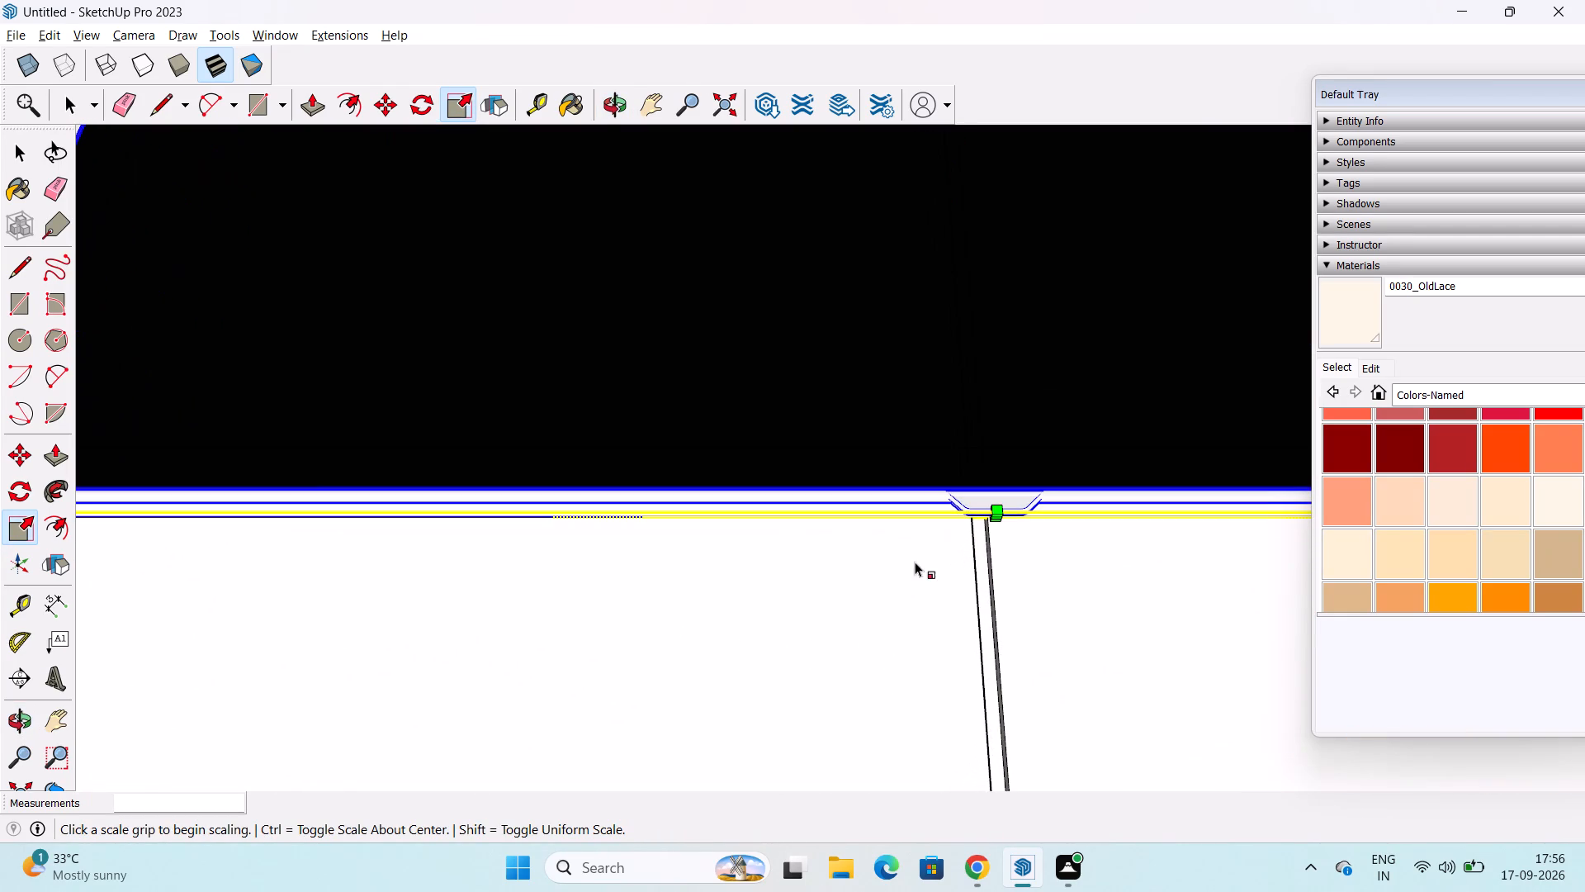
scroll(997, 520, up, 3)
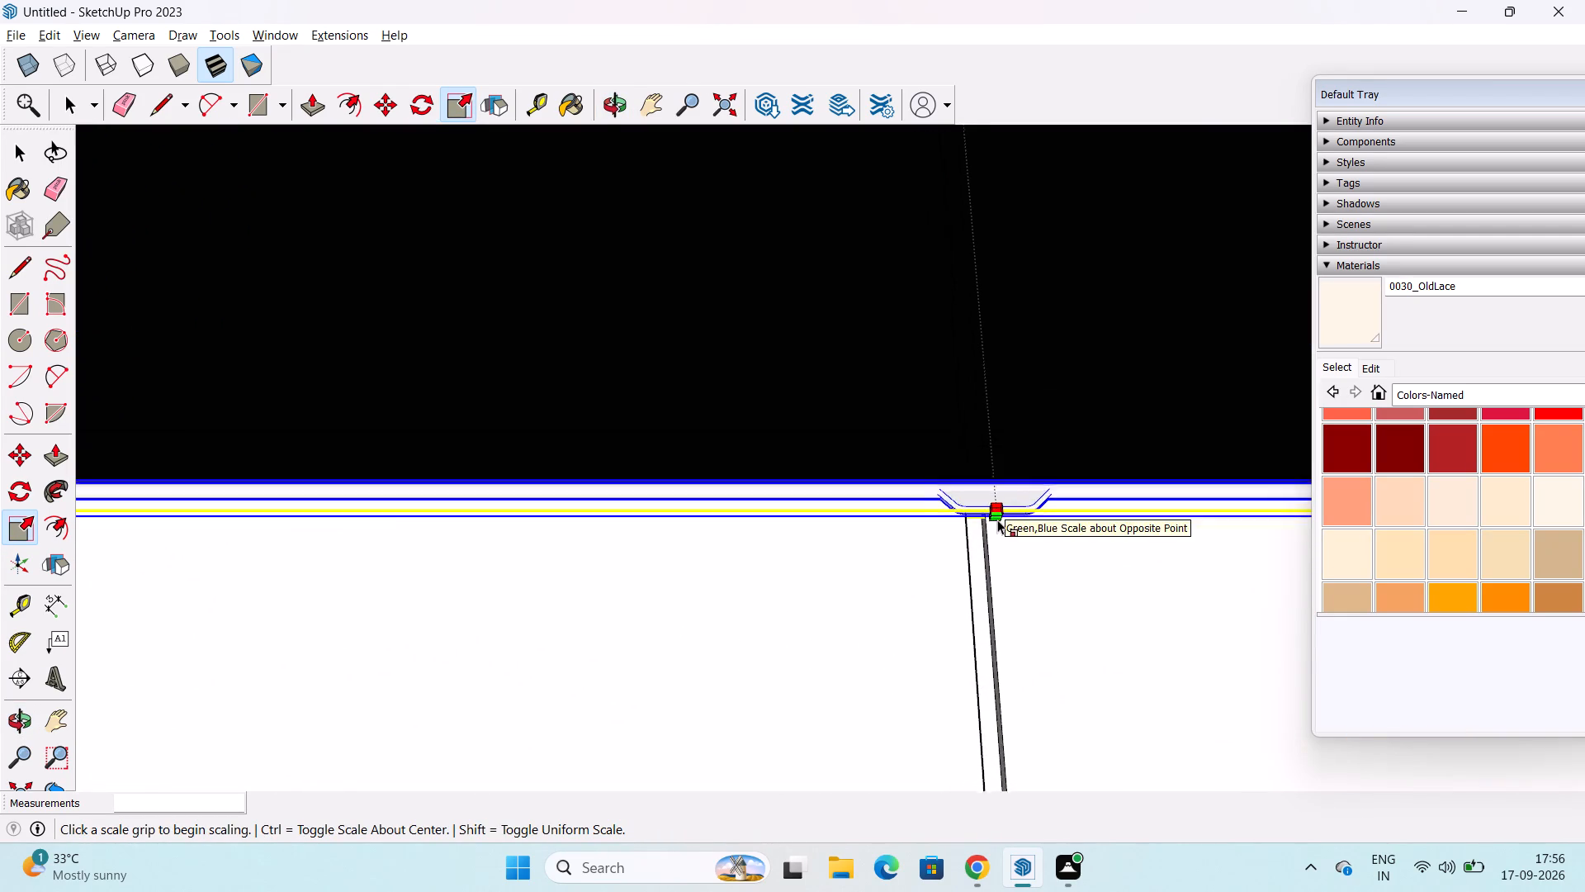
scroll(997, 520, up, 6)
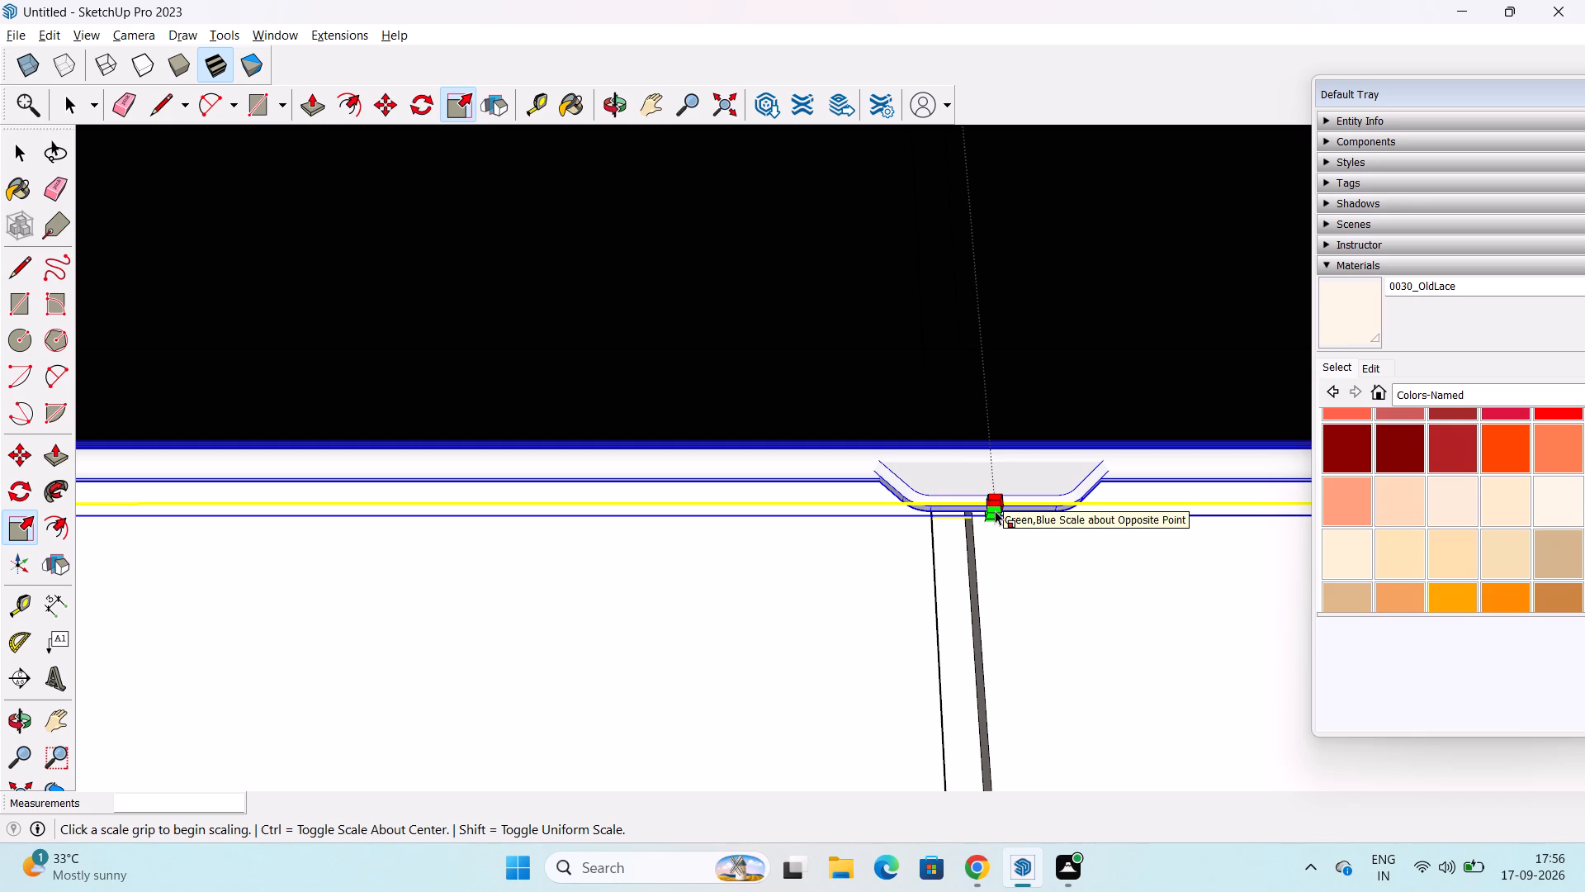
scroll(995, 510, up, 7)
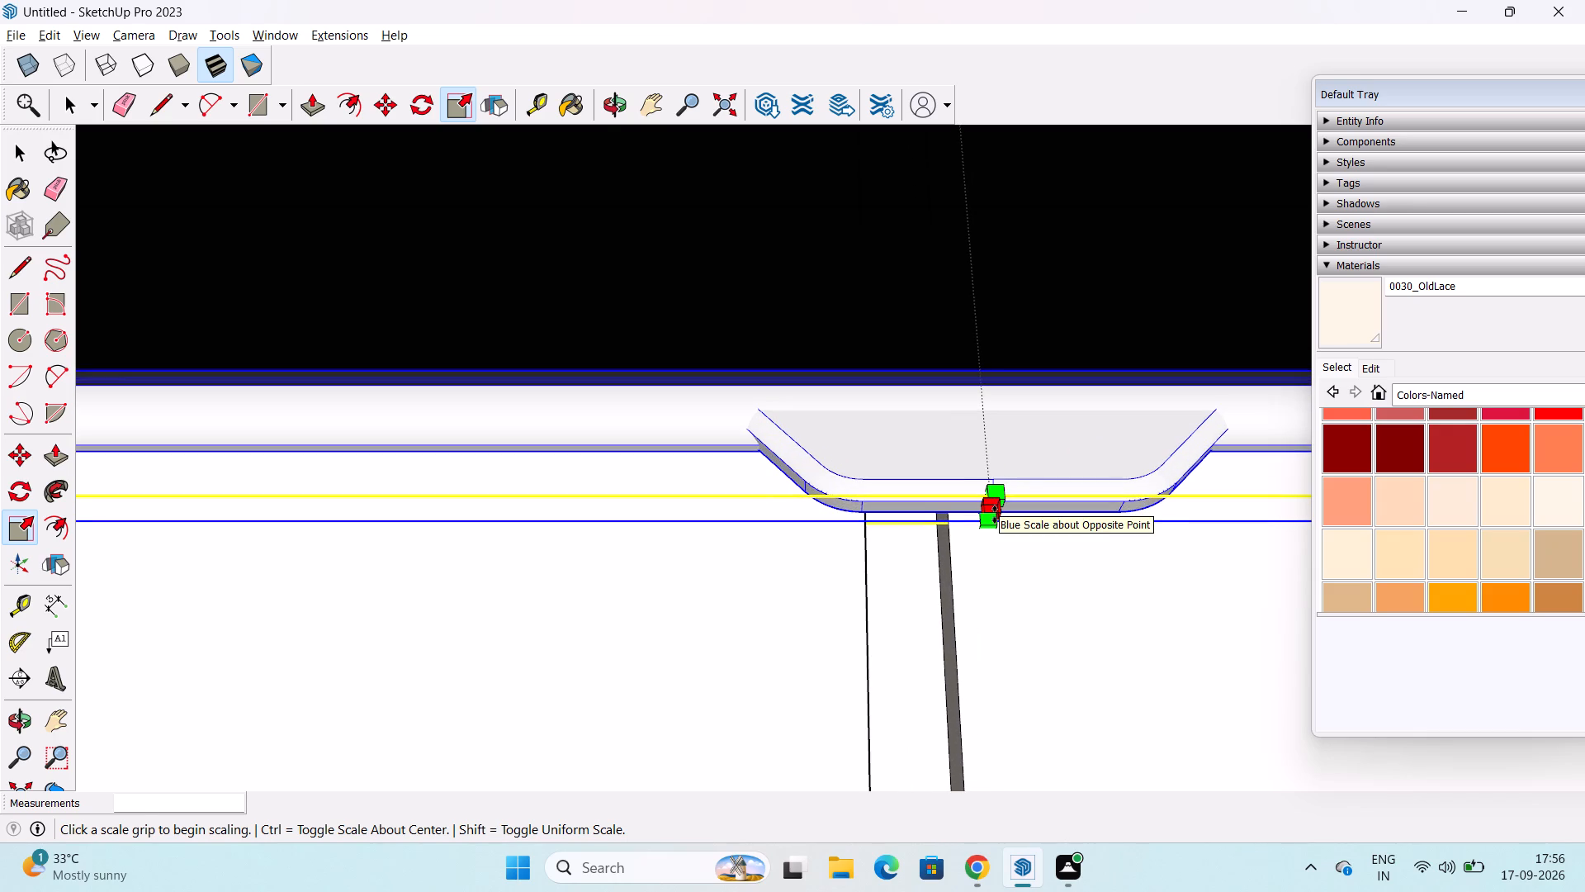
drag(995, 515, 992, 539)
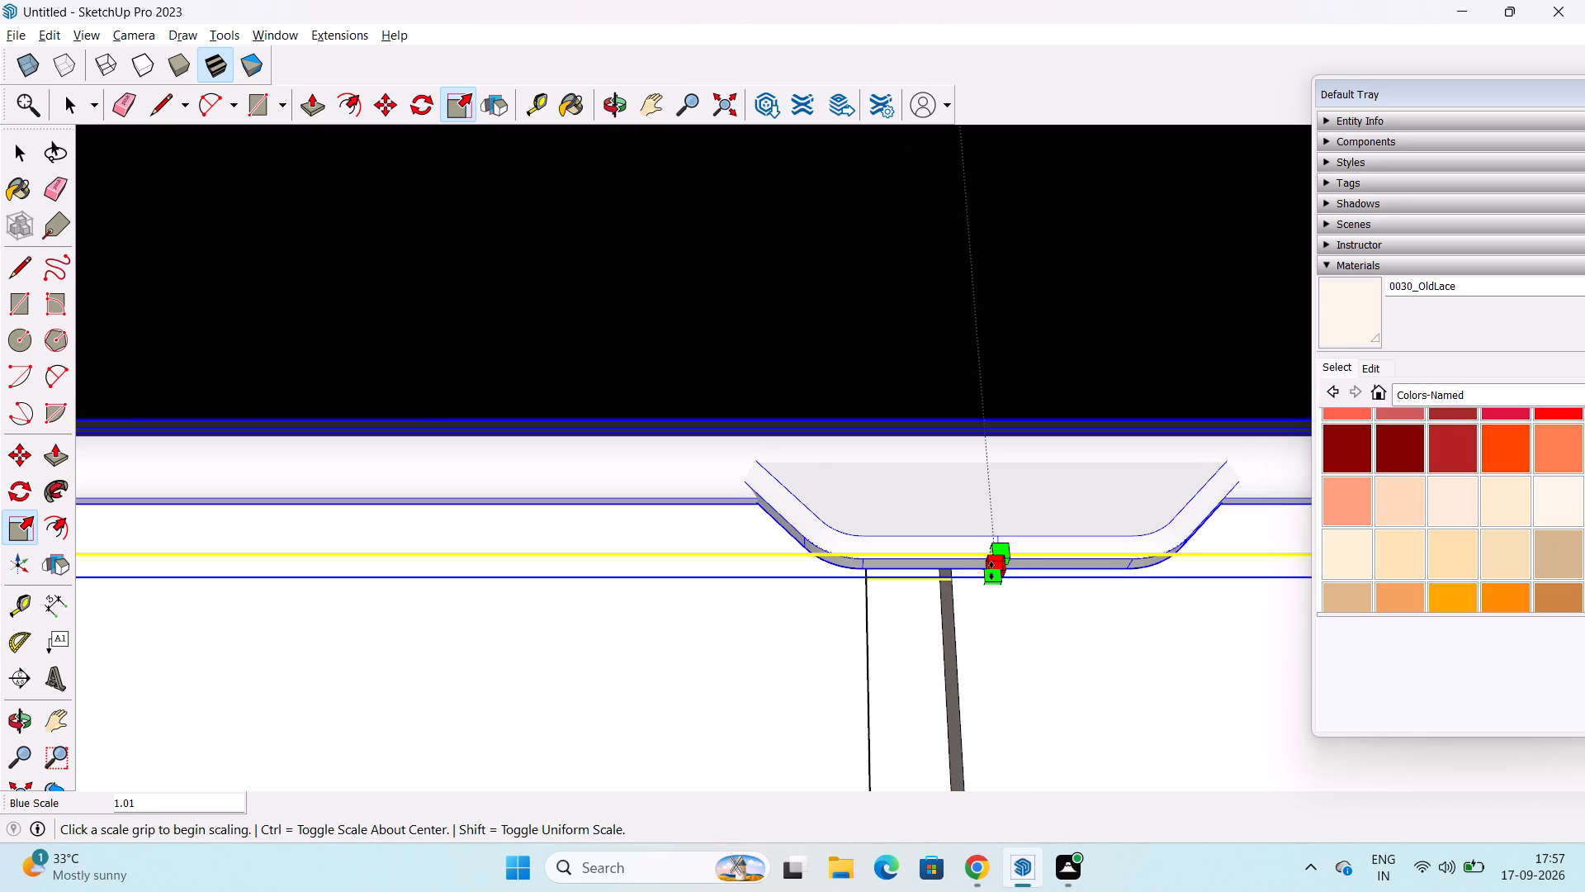
scroll(1016, 589, up, 10)
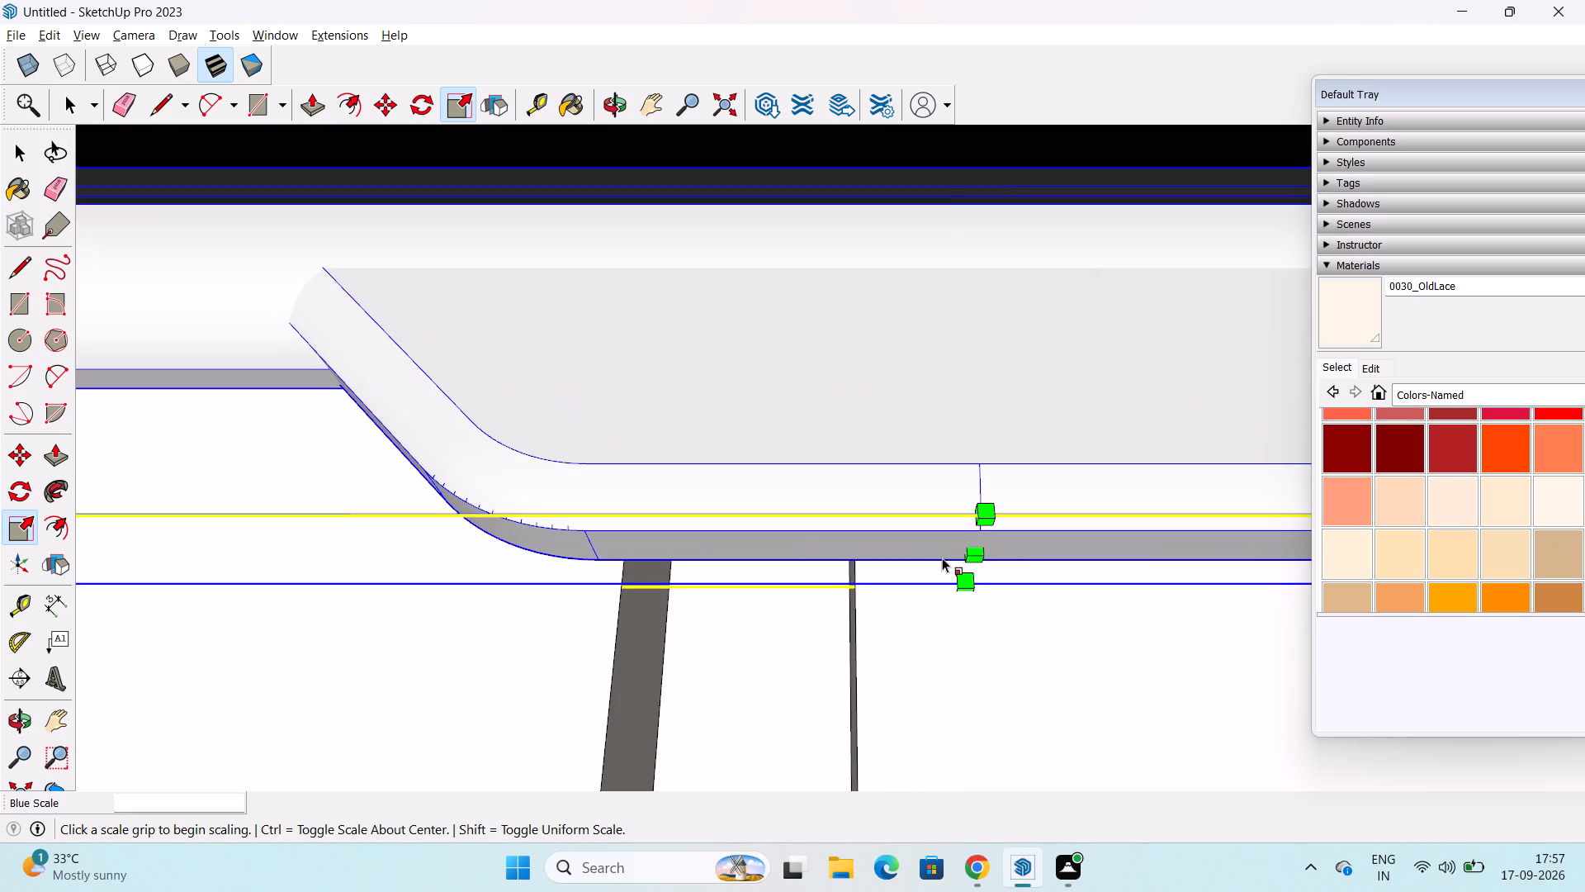
drag(975, 556, 947, 688)
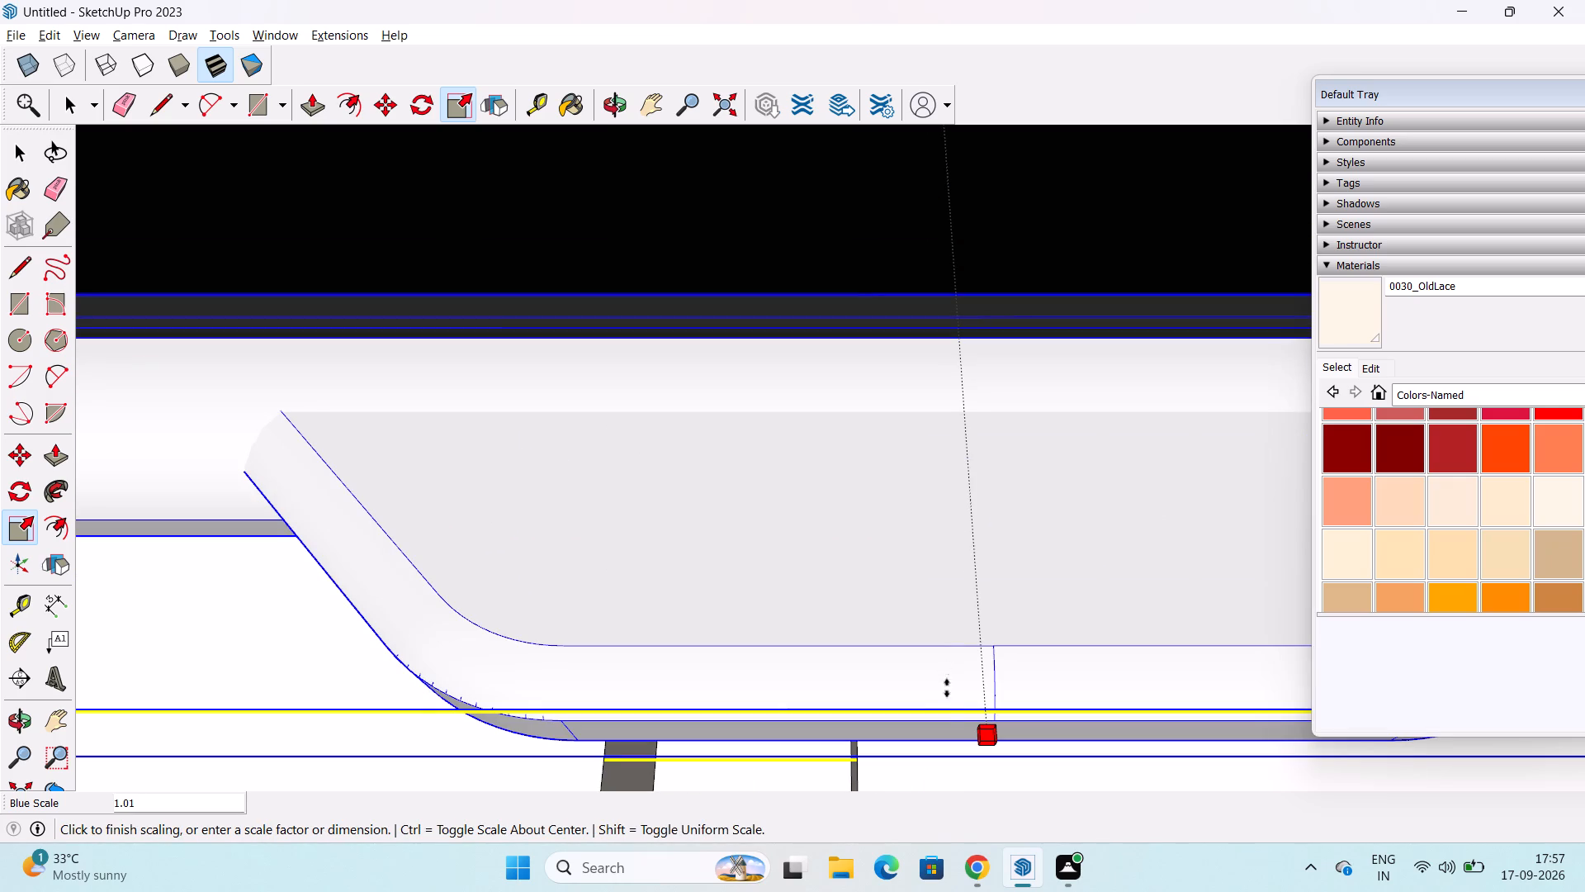
drag(947, 688, 944, 874)
Deselect the TV and examine the whole wall unit from the front.
scroll(911, 609, down, 3)
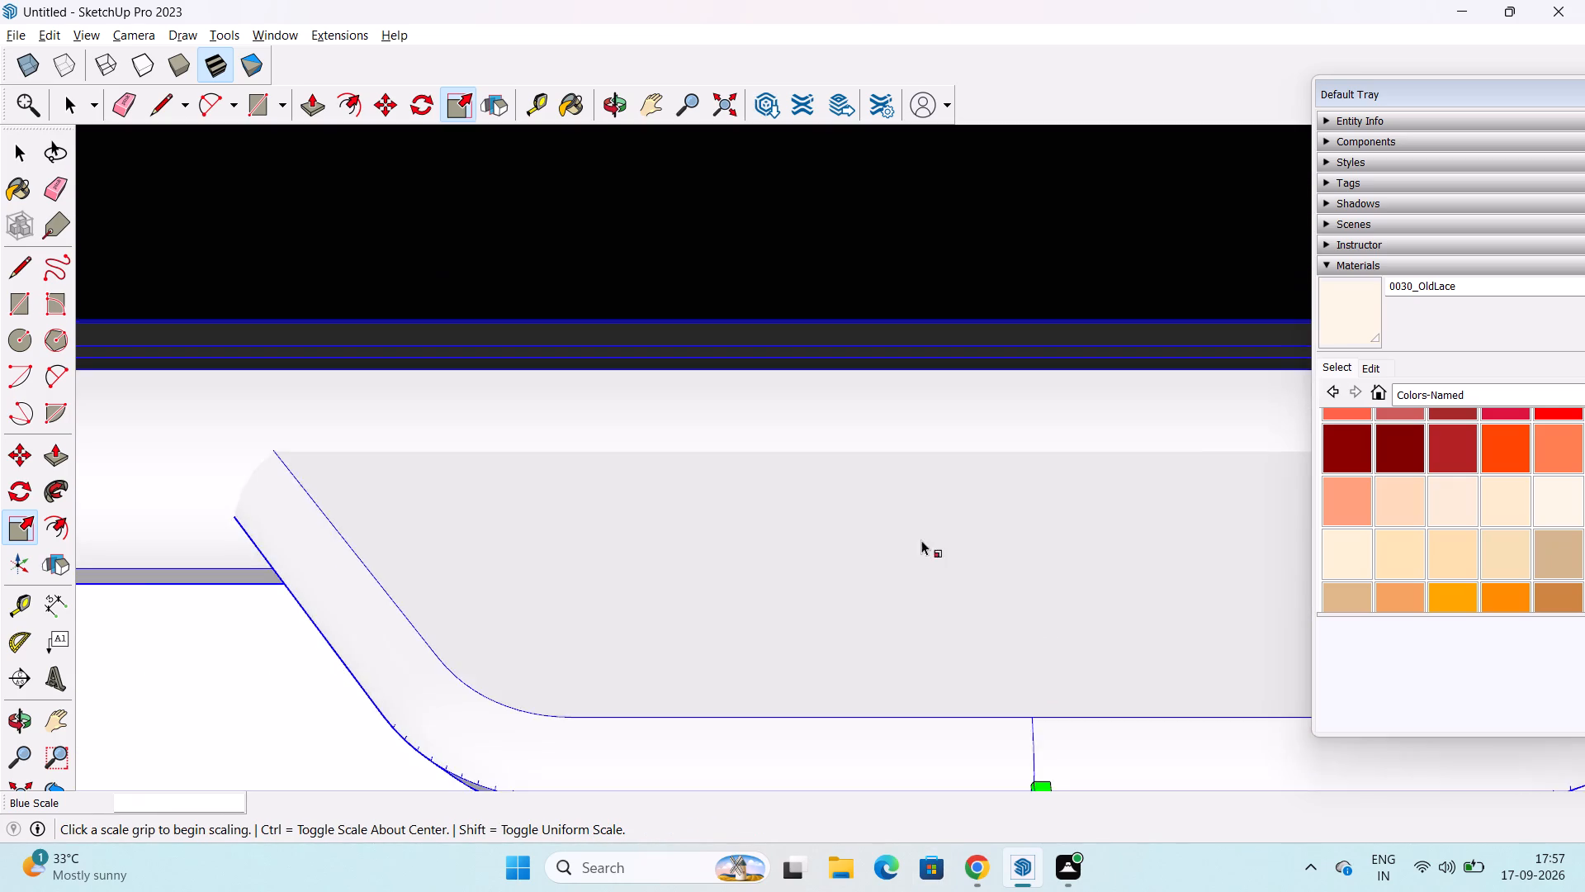
scroll(921, 540, down, 14)
scroll(1023, 550, down, 8)
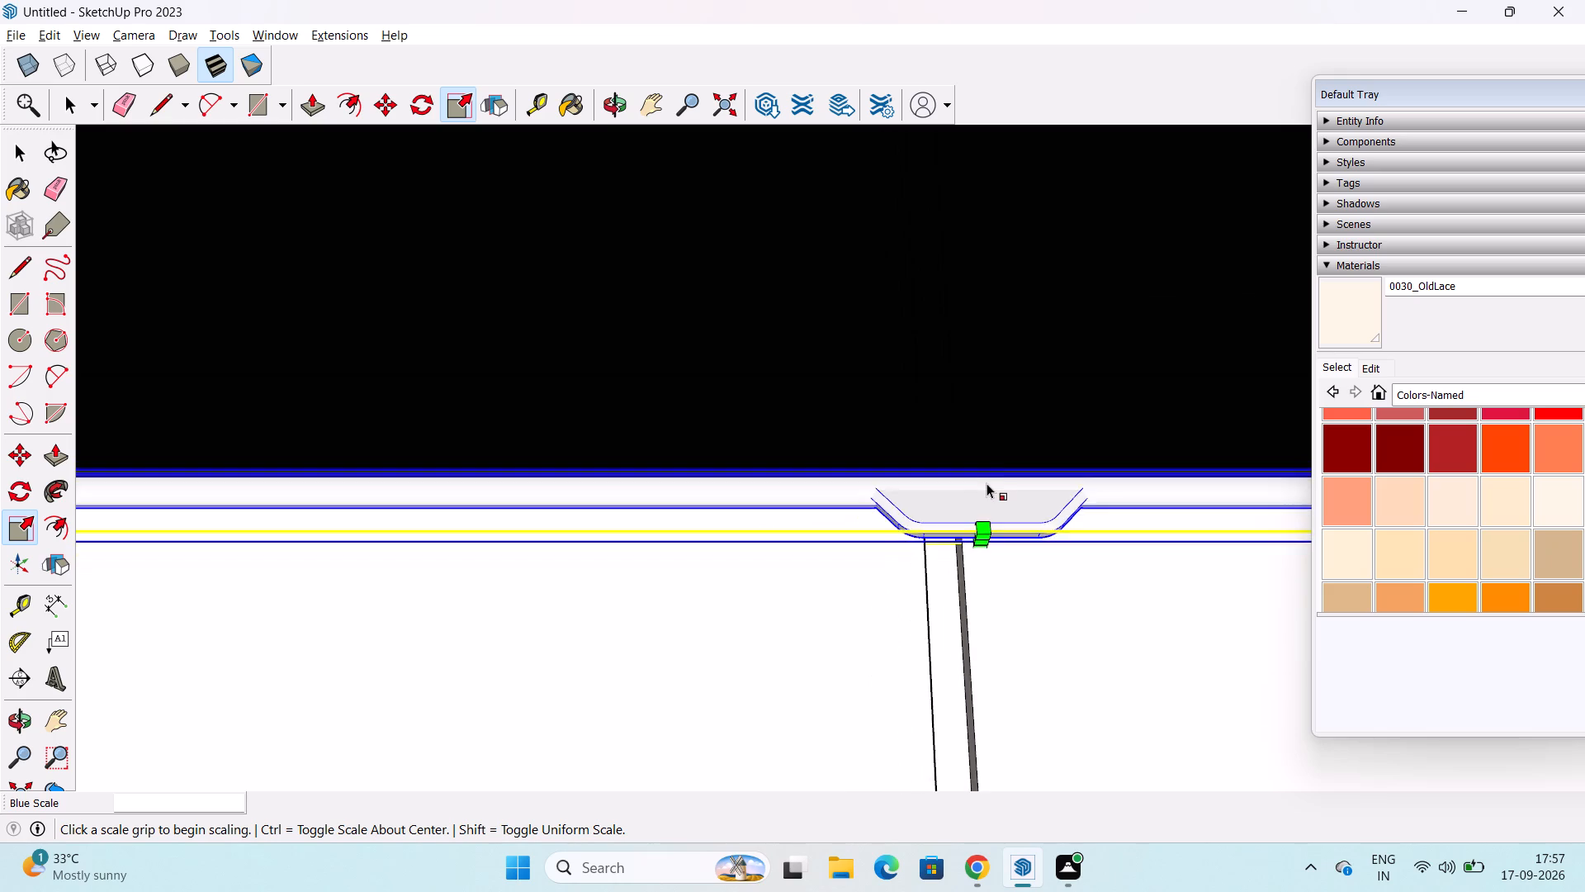
scroll(986, 483, down, 20)
scroll(986, 483, down, 1)
middle_drag(993, 444, 965, 652)
scroll(1031, 405, down, 5)
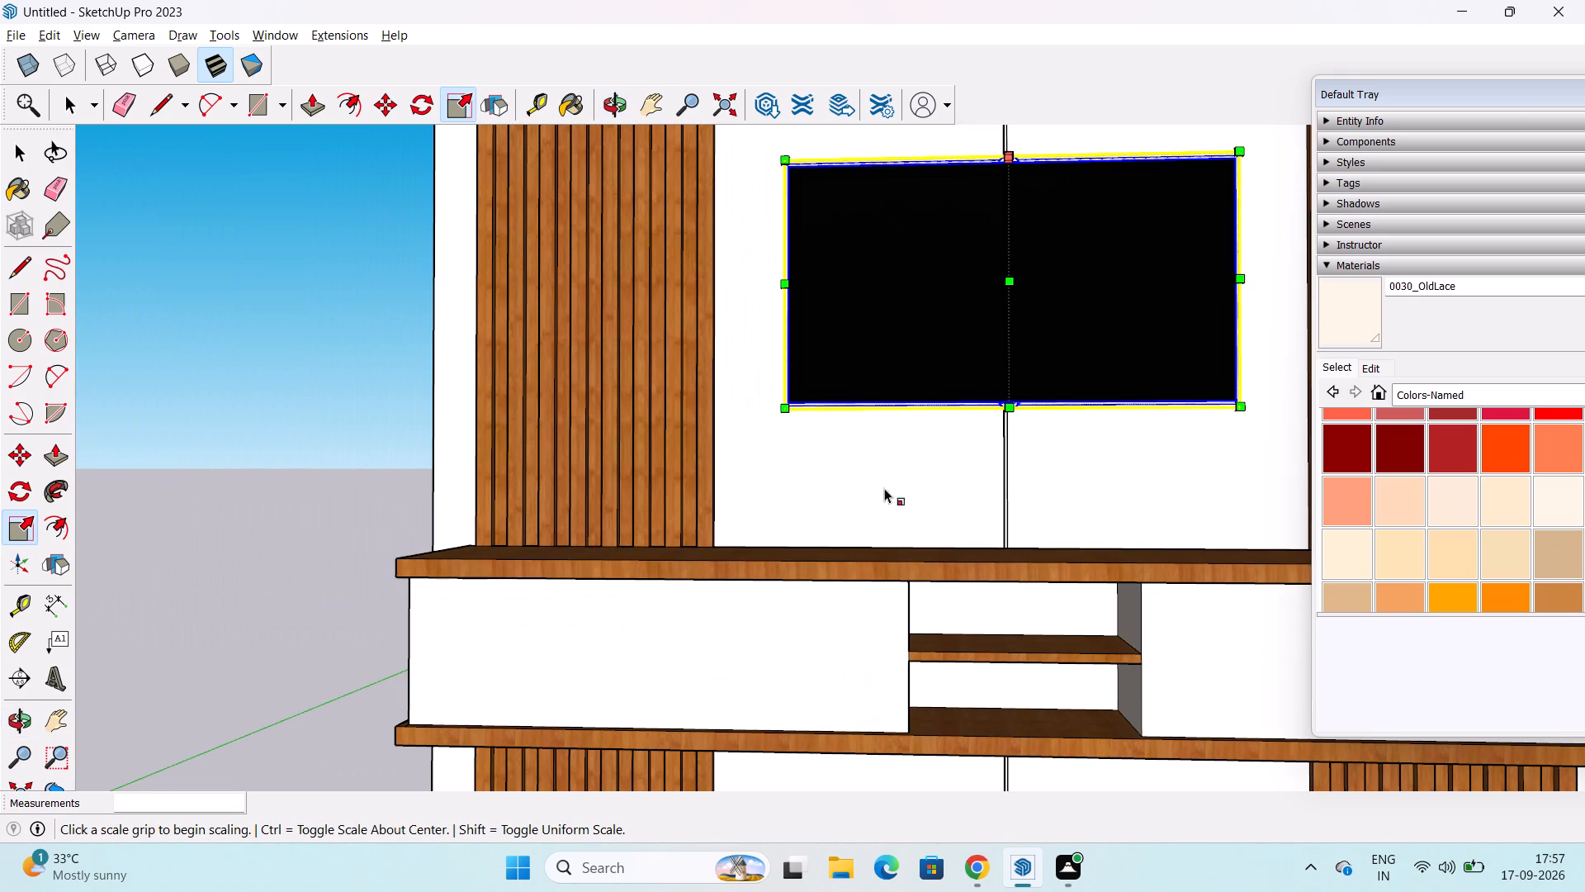
key(space)
click(208, 531)
scroll(1067, 468, down, 2)
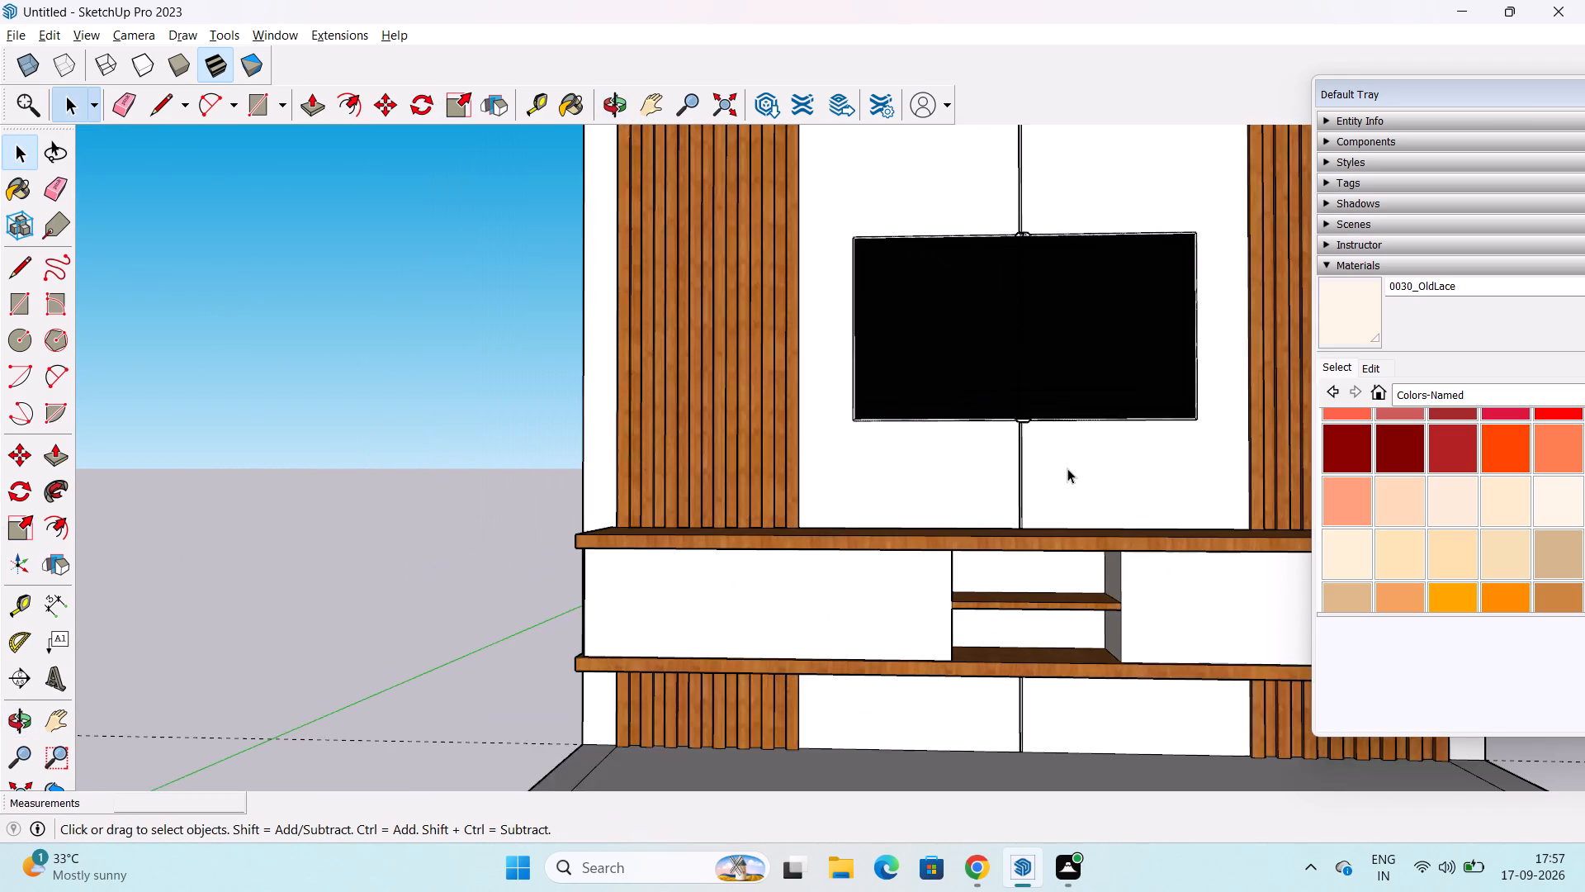
scroll(1067, 468, down, 3)
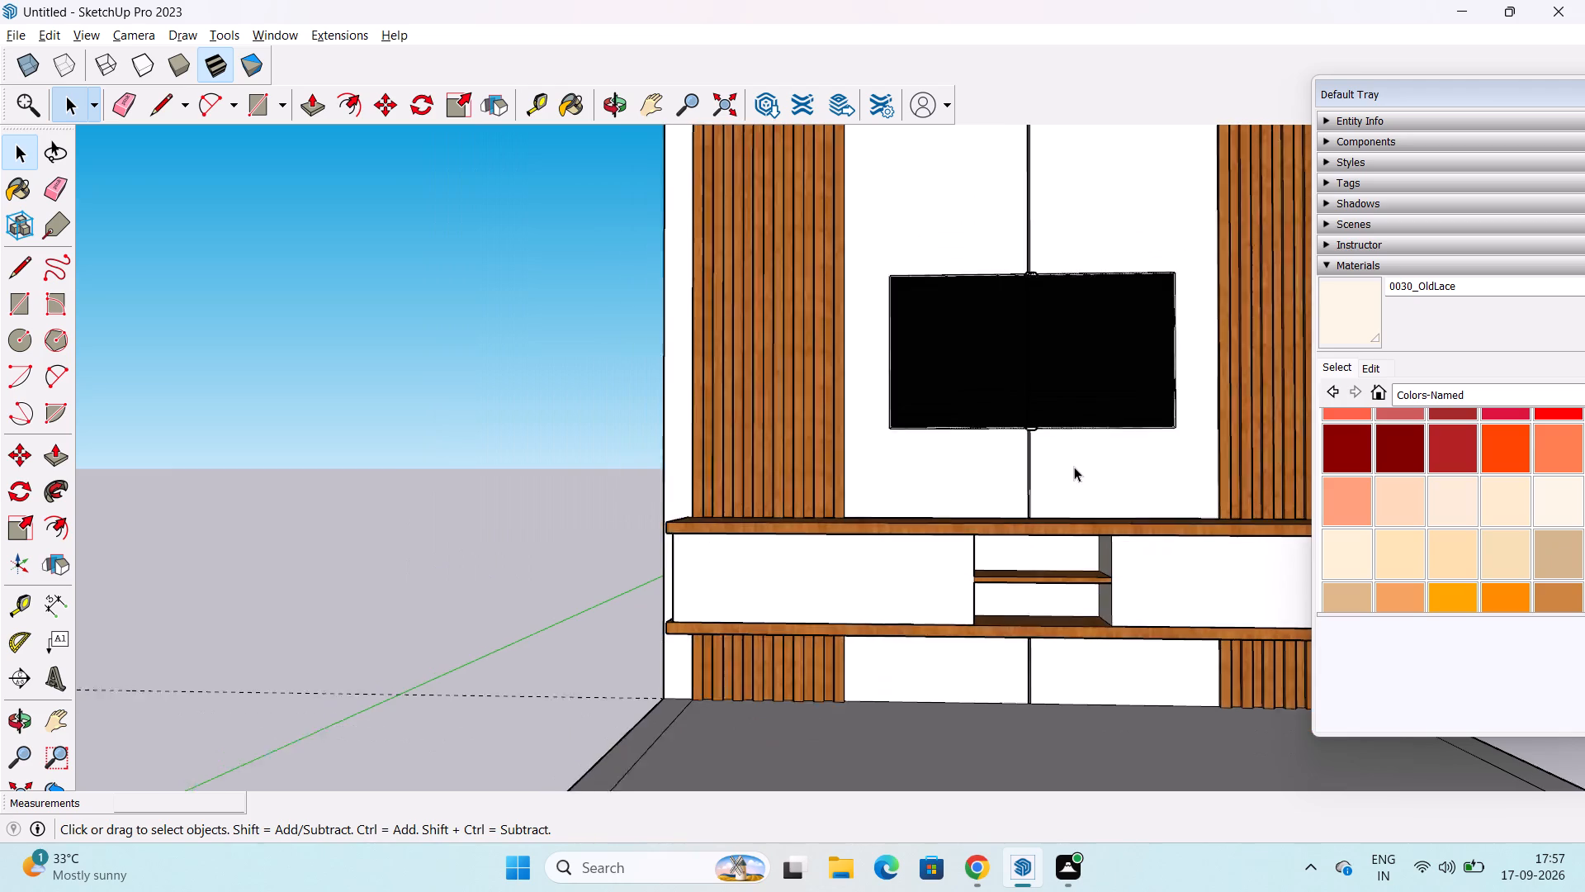
scroll(1074, 467, down, 1)
middle_drag(1100, 454, 1147, 477)
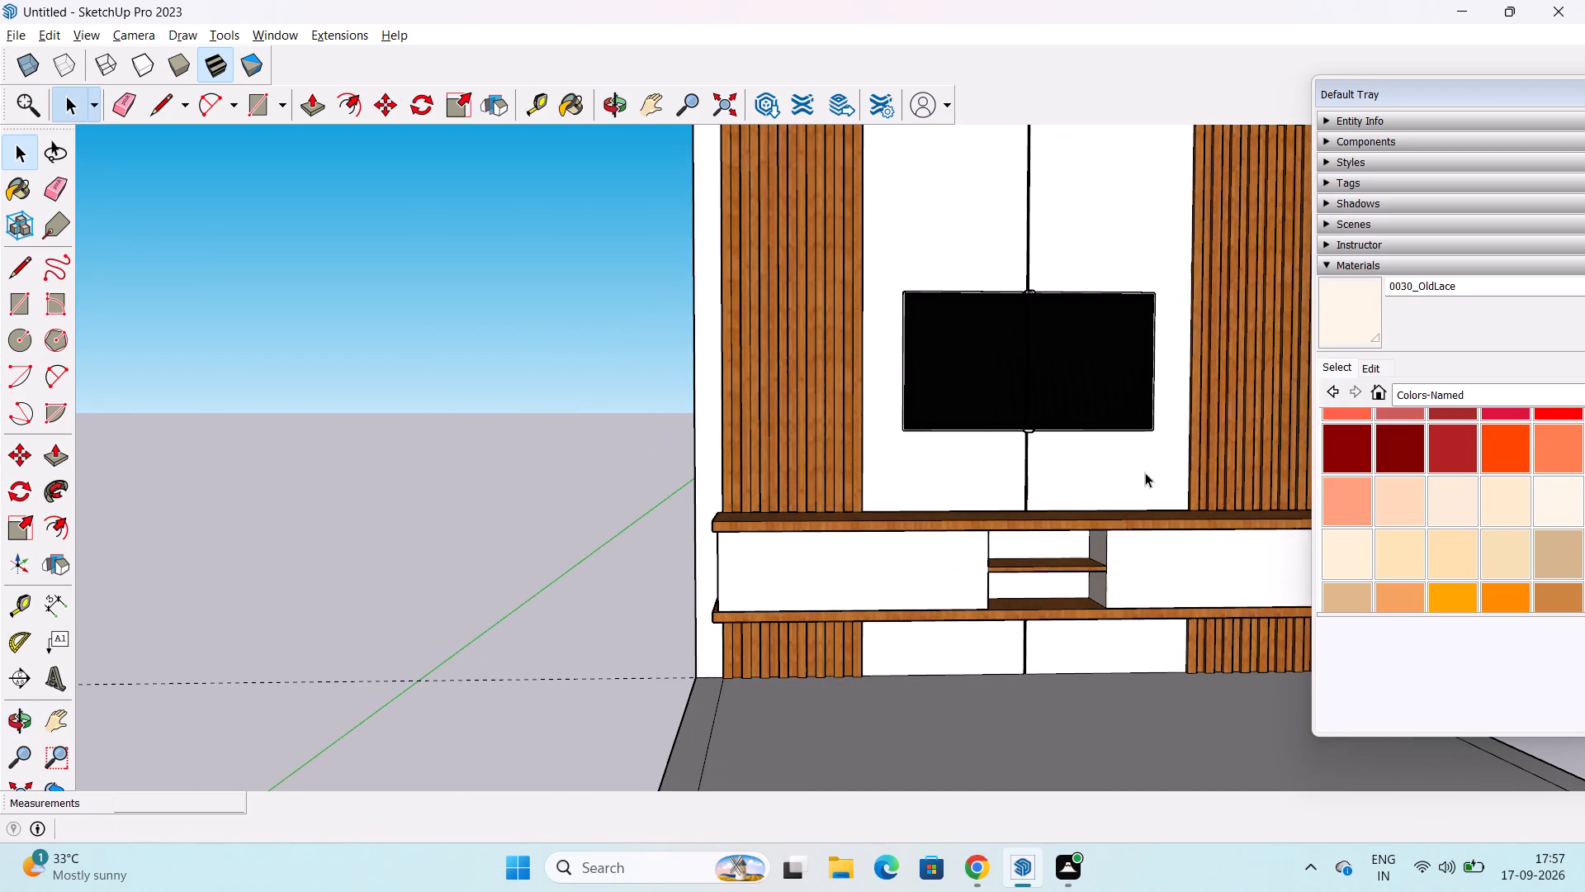
shift+middle_drag(1103, 453, 860, 535)
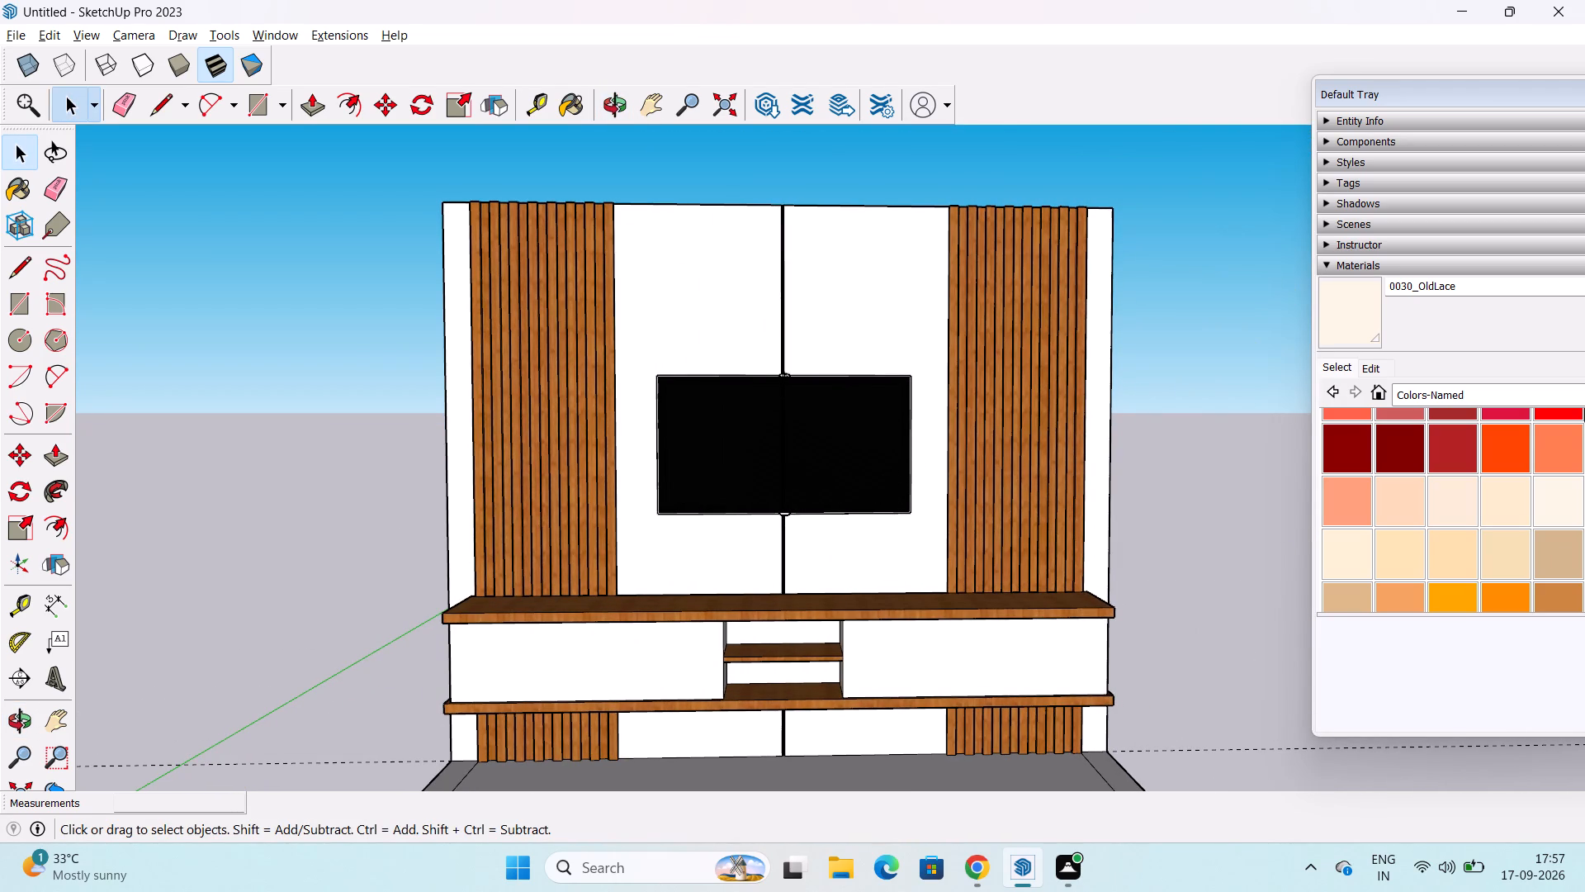
Browse the Tile material collection for a finish suited to the wall and floor.
click(1555, 395)
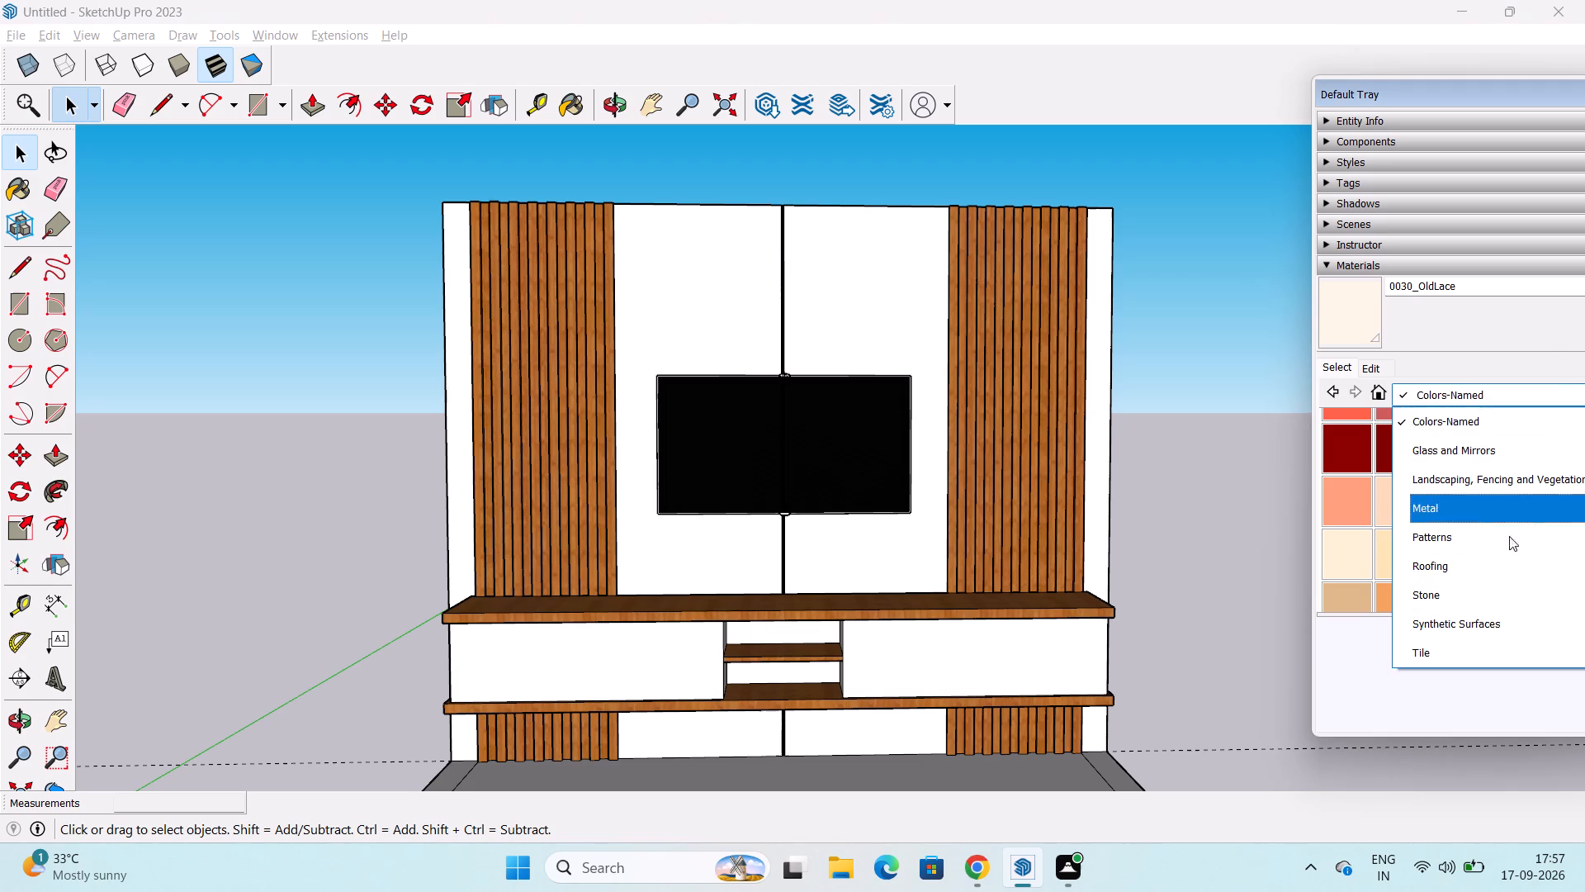
scroll(1509, 553, down, 7)
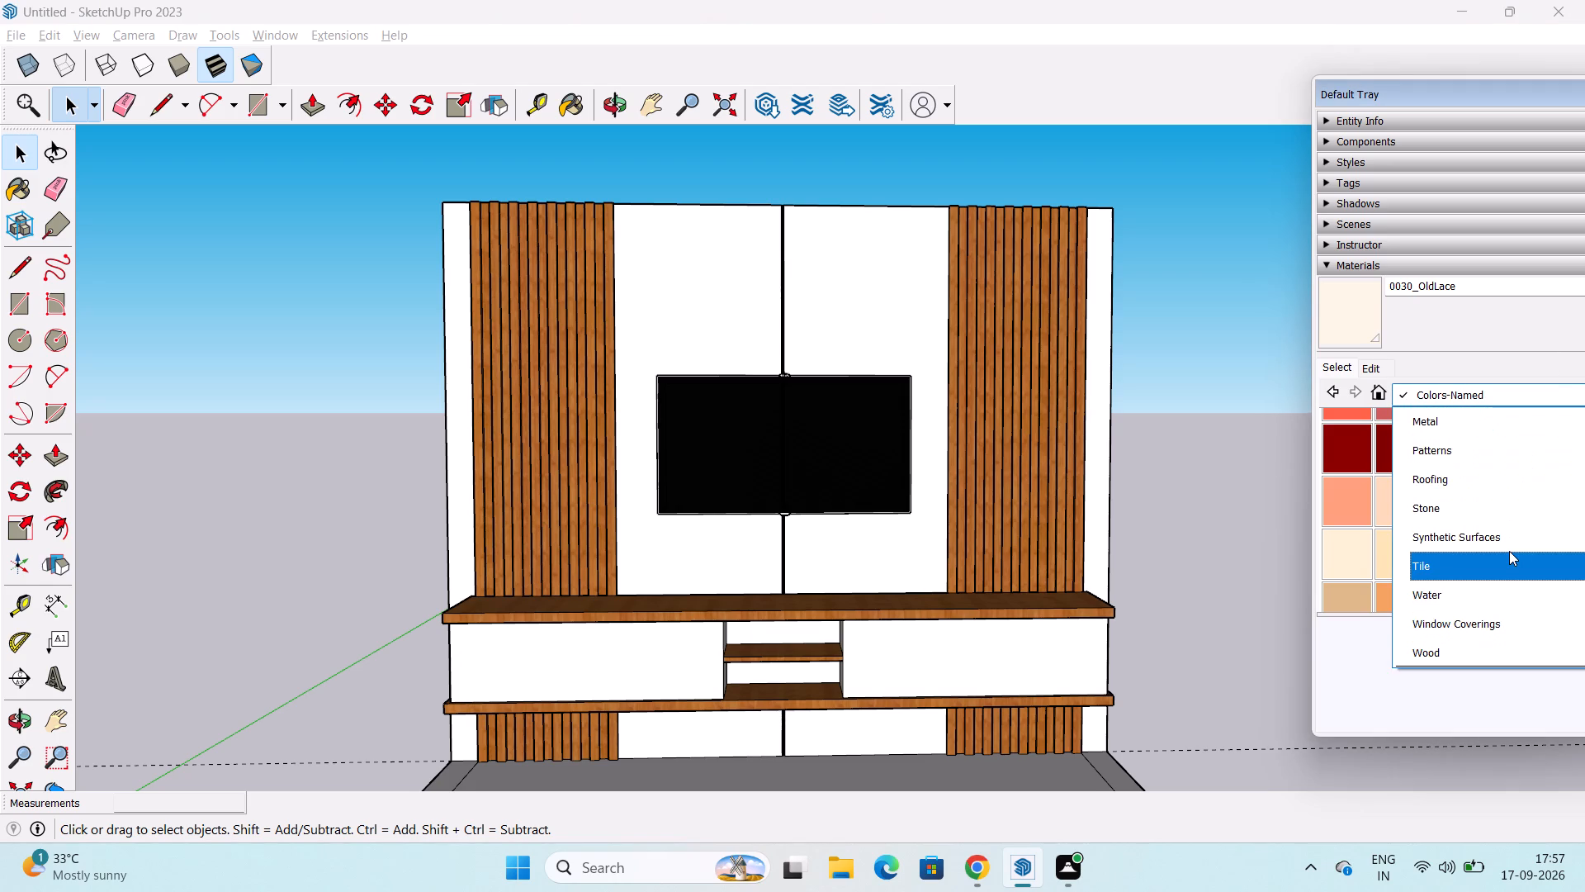
click(1486, 567)
scroll(1484, 539, up, 1)
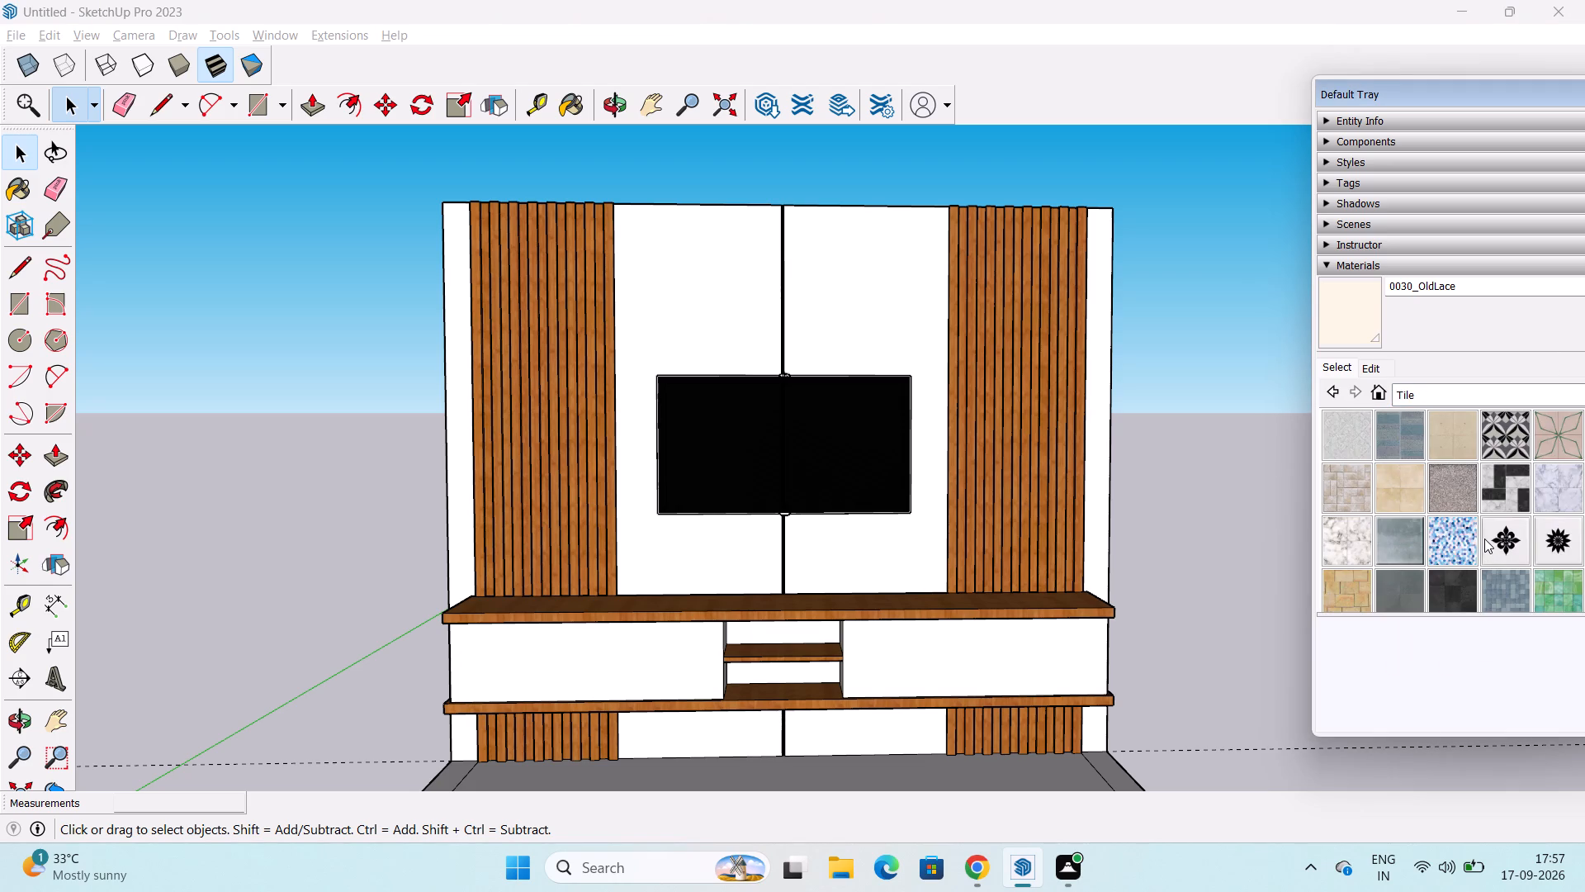
scroll(1484, 539, up, 1)
scroll(1488, 534, down, 4)
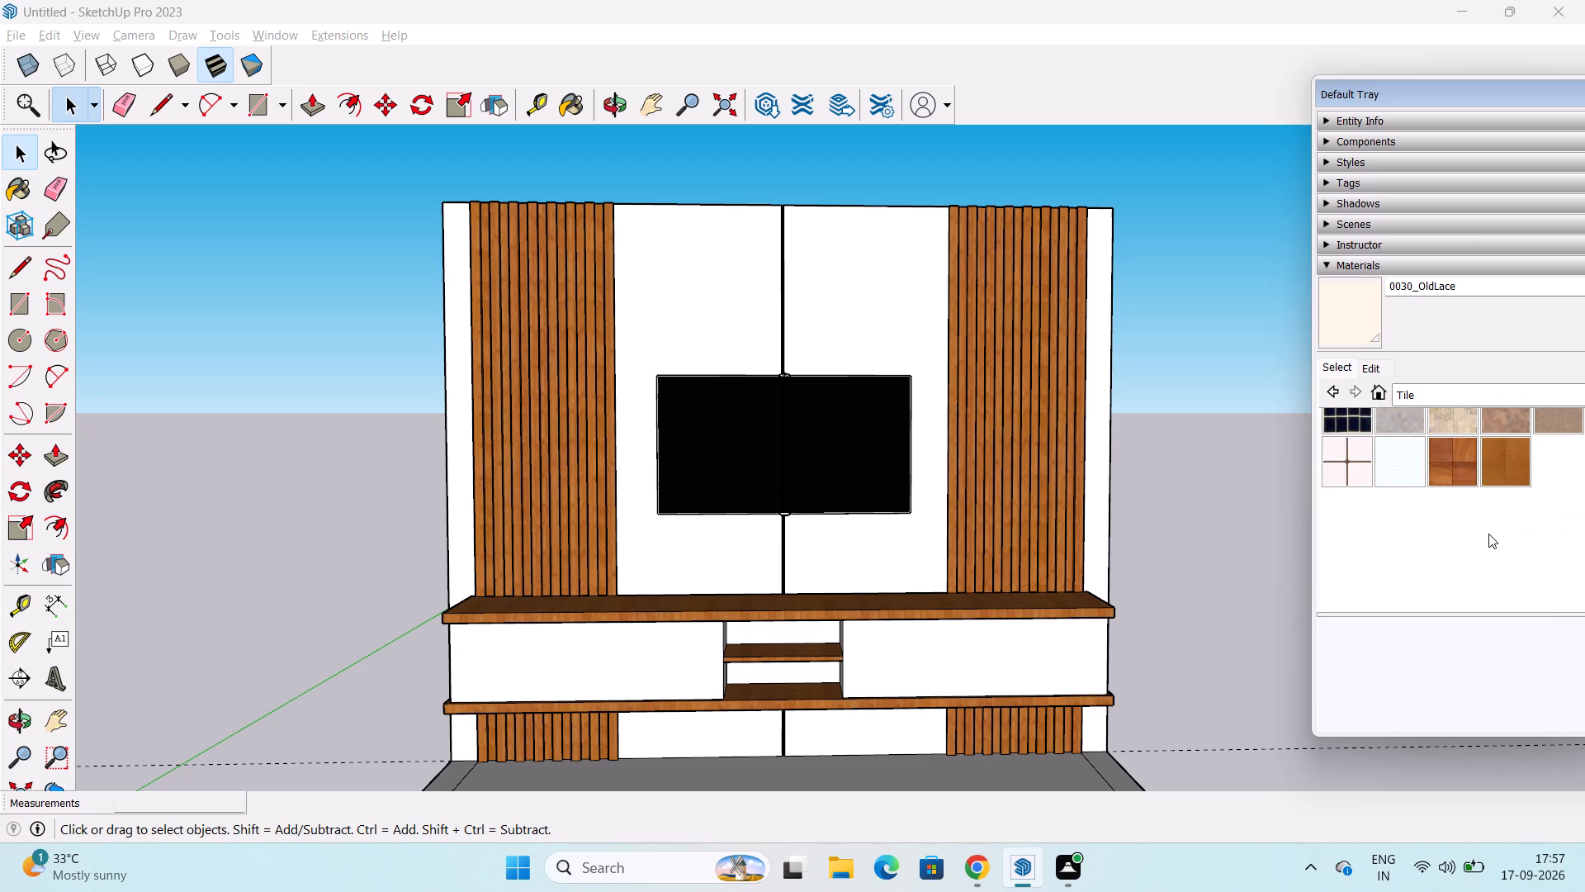
scroll(1470, 523, up, 4)
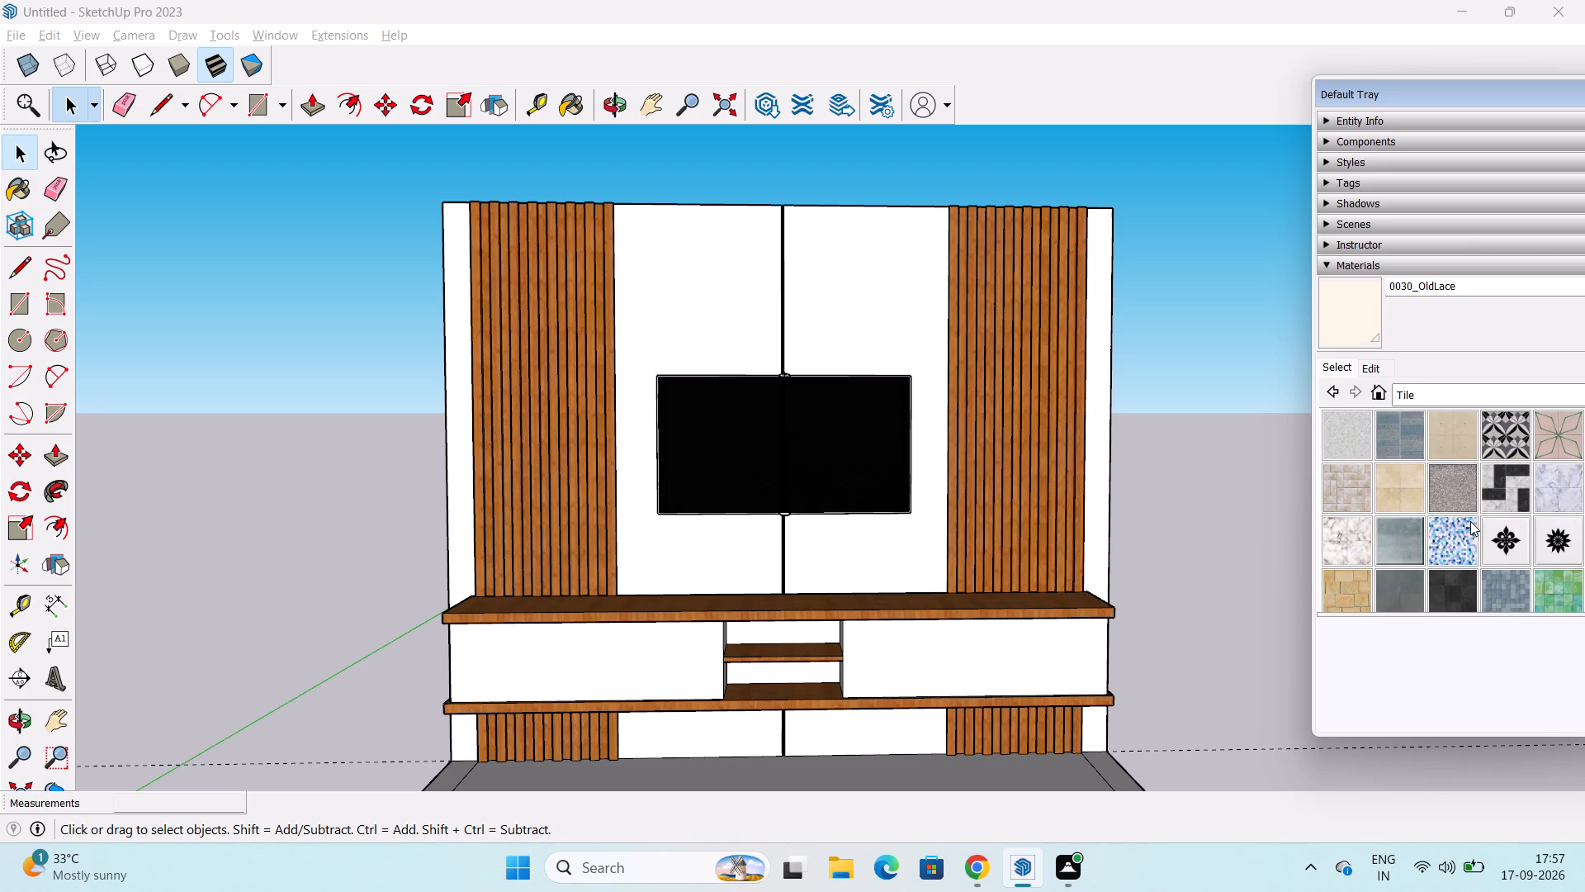
scroll(1470, 521, up, 2)
Paint the two outer back-wall strips and the floor with Carrera Marble from the Stone collection.
click(1522, 390)
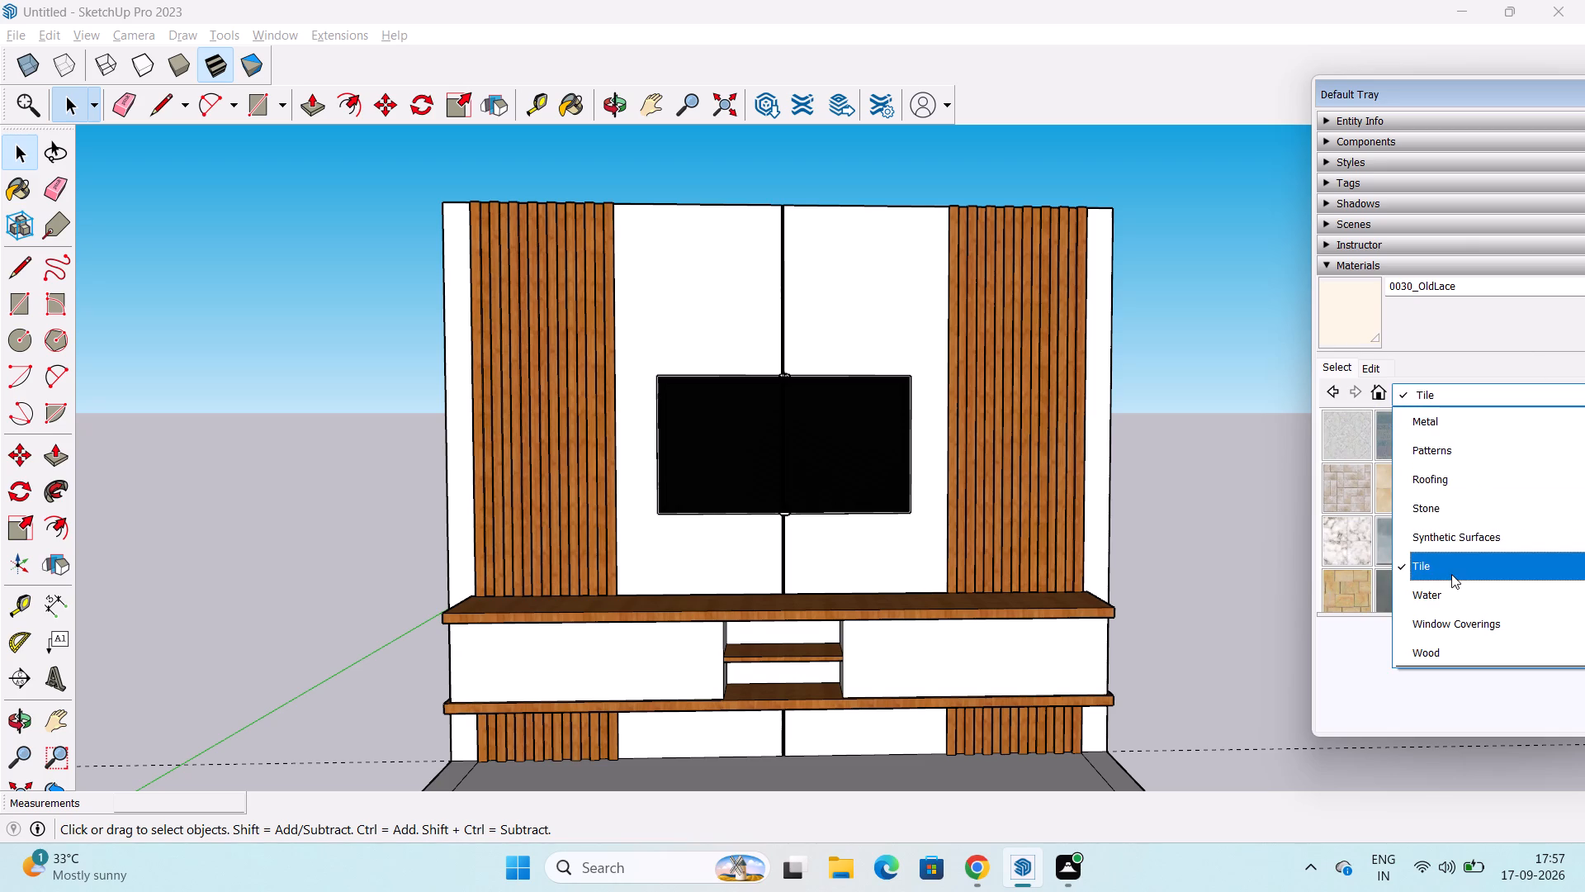
click(1465, 515)
scroll(1465, 513, up, 2)
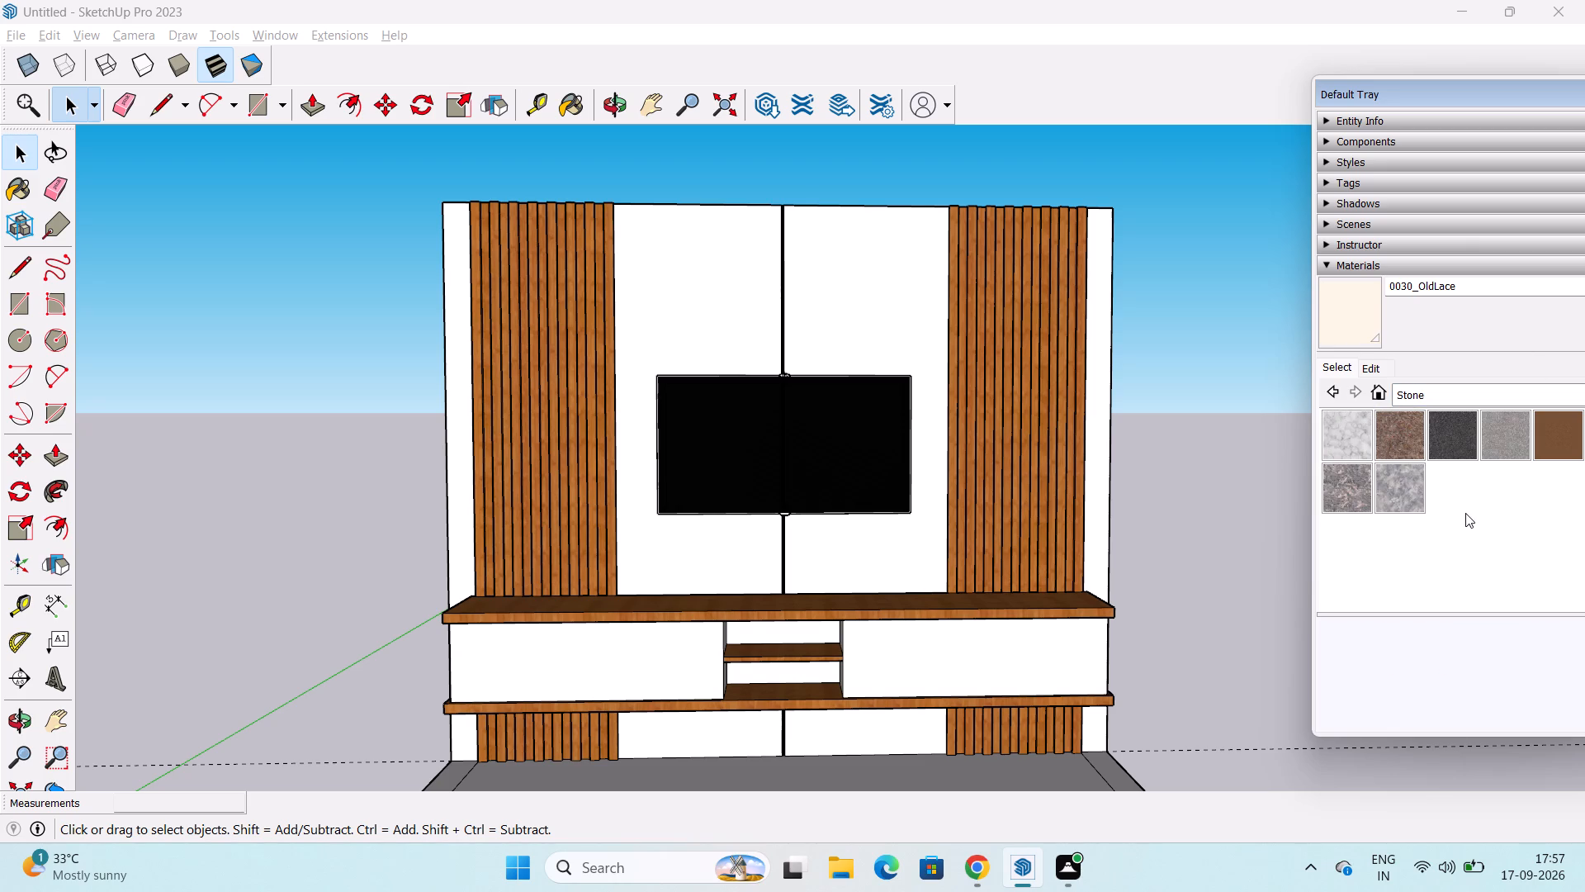
click(1341, 429)
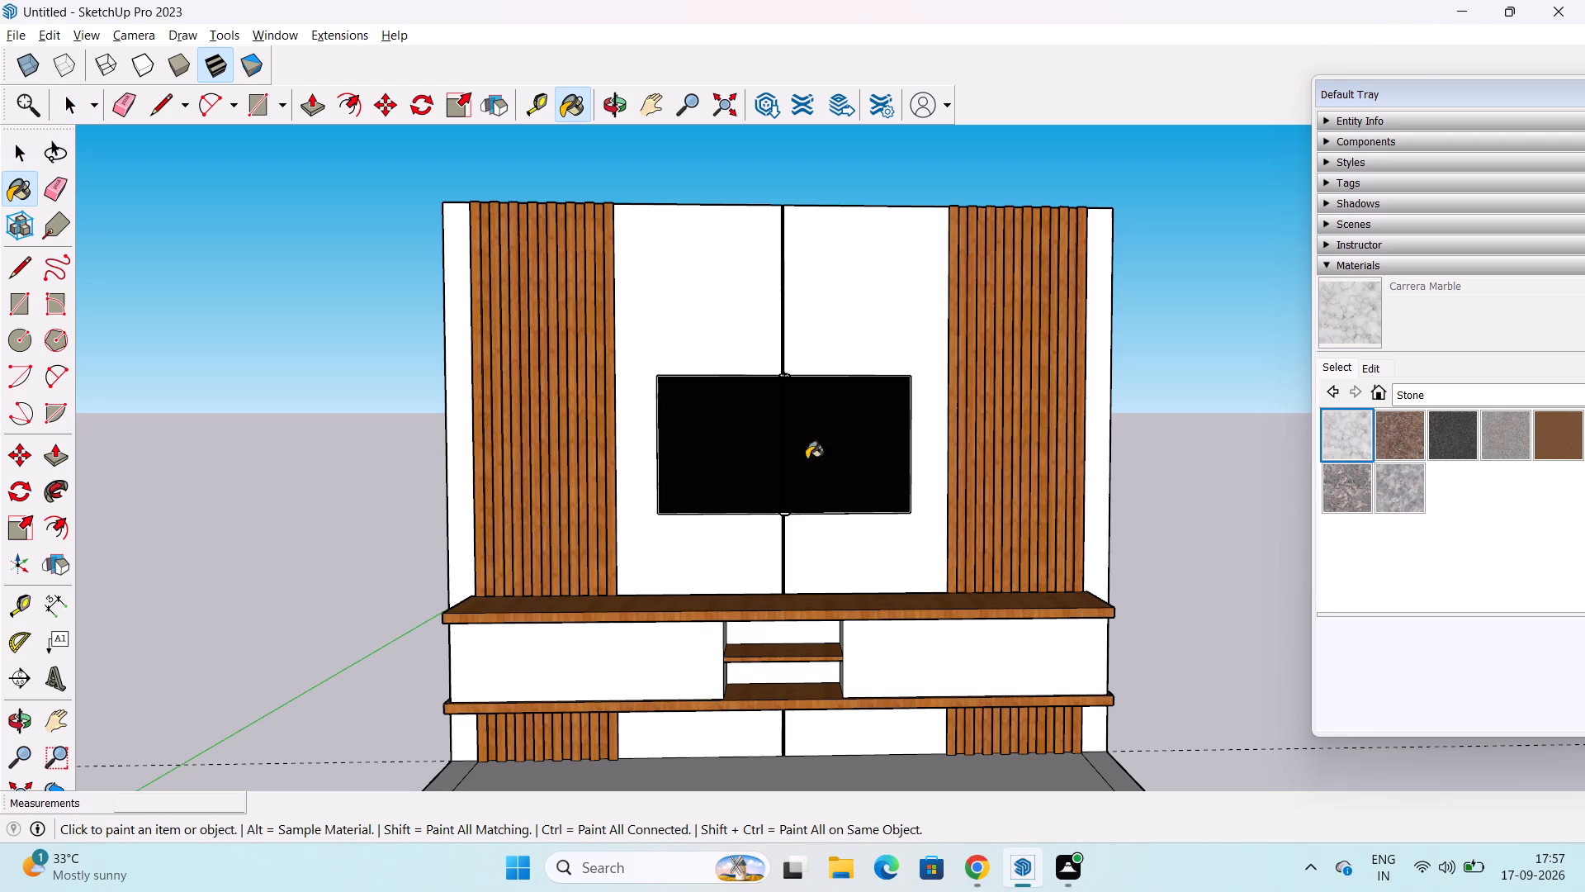
click(446, 432)
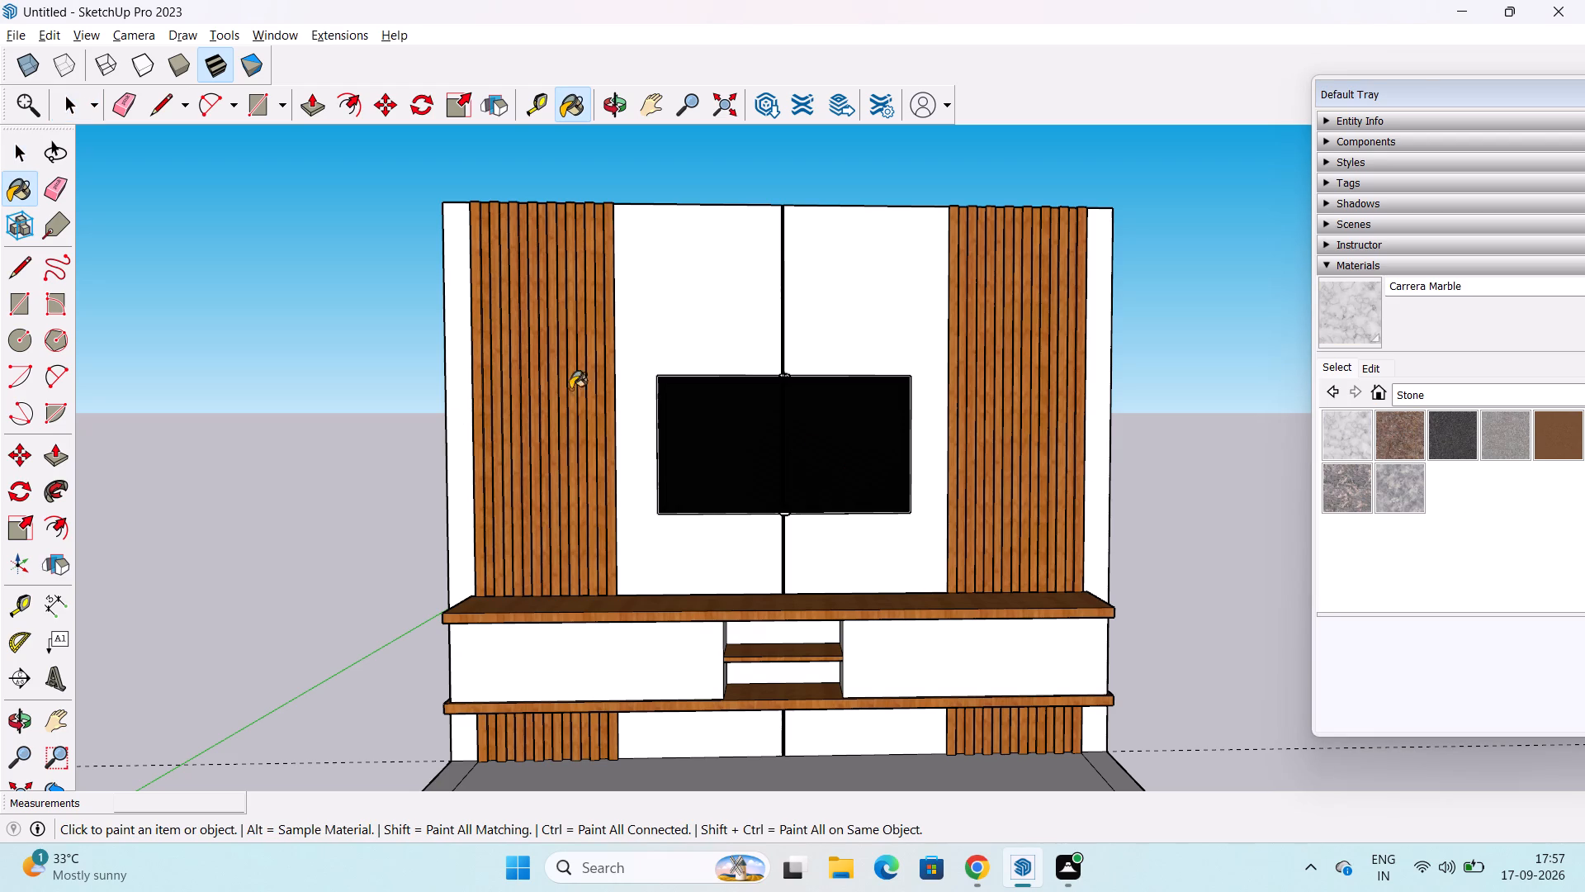
click(1100, 431)
click(461, 401)
click(1053, 776)
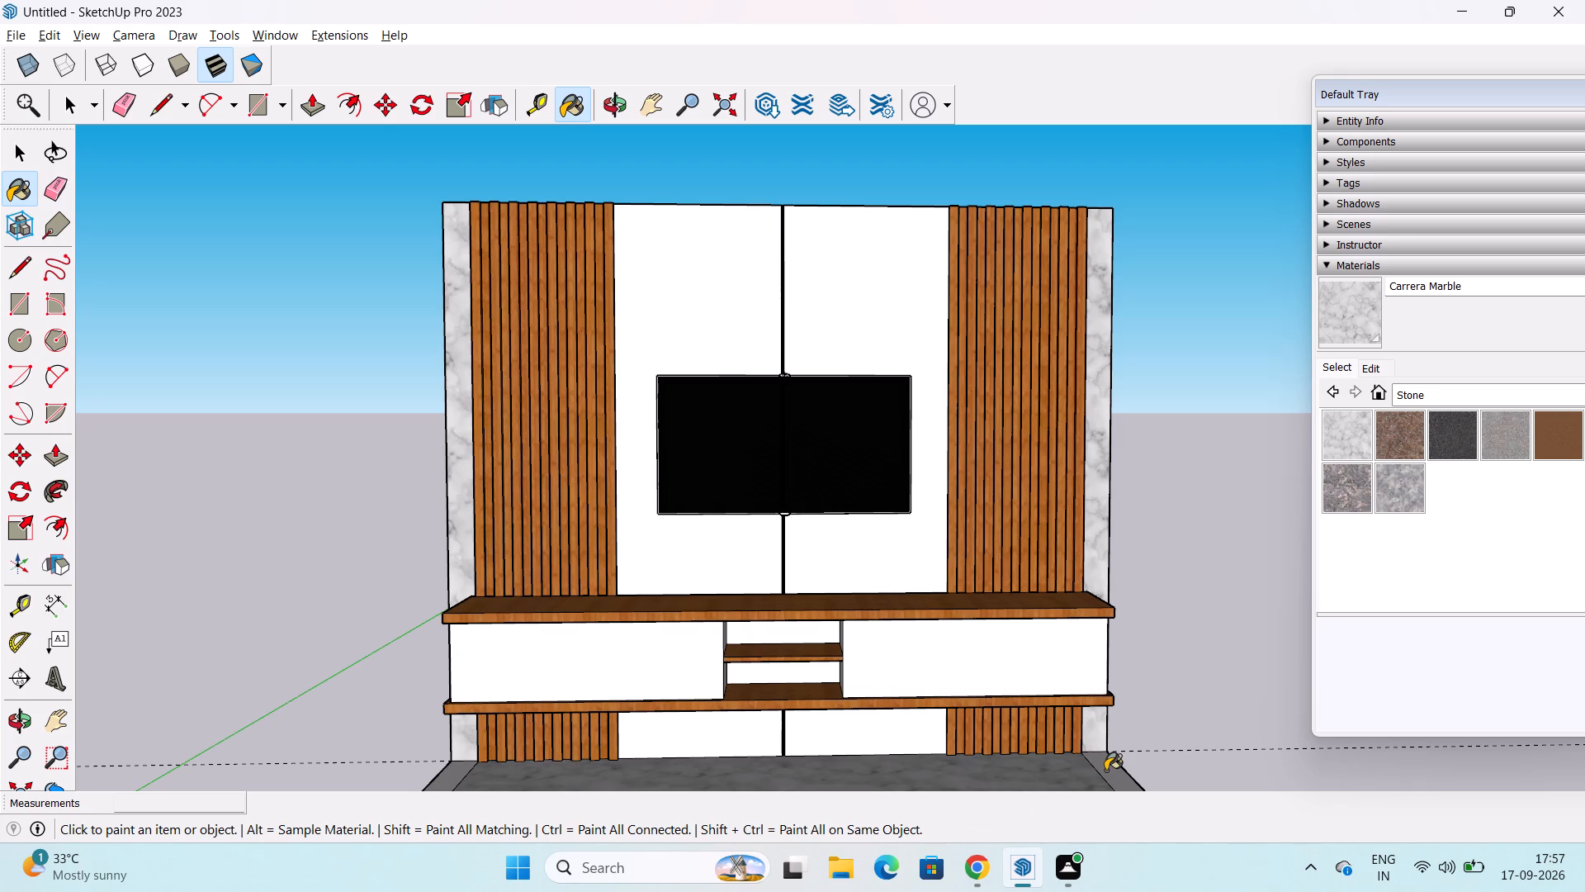
shift+middle_drag(1216, 527, 1227, 412)
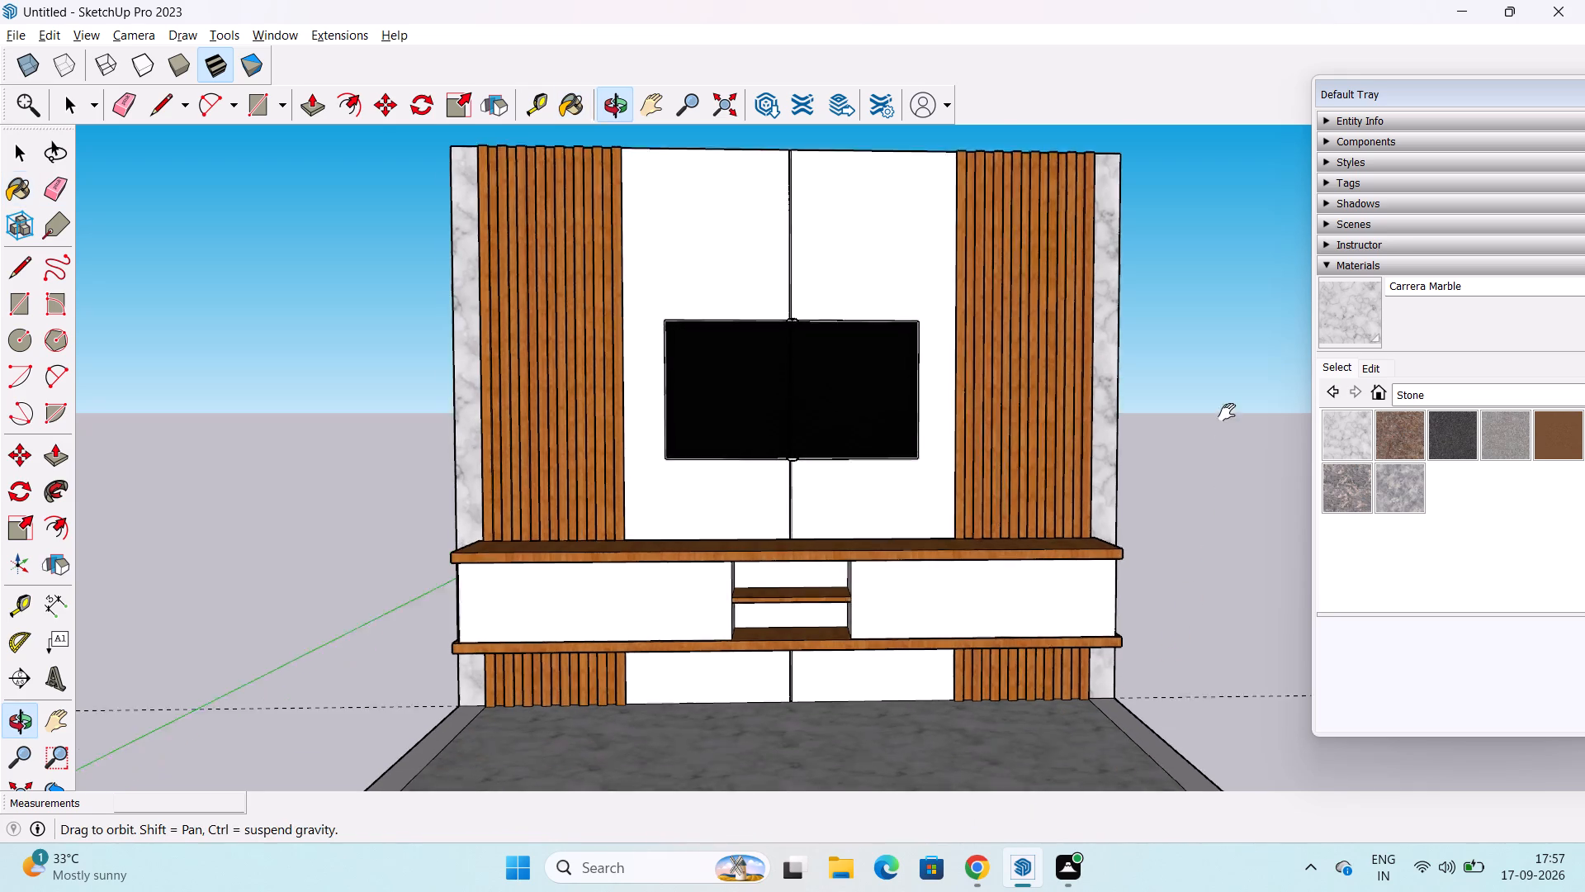
shift+middle_drag(1227, 412, 1218, 358)
middle_drag(1216, 356, 1075, 623)
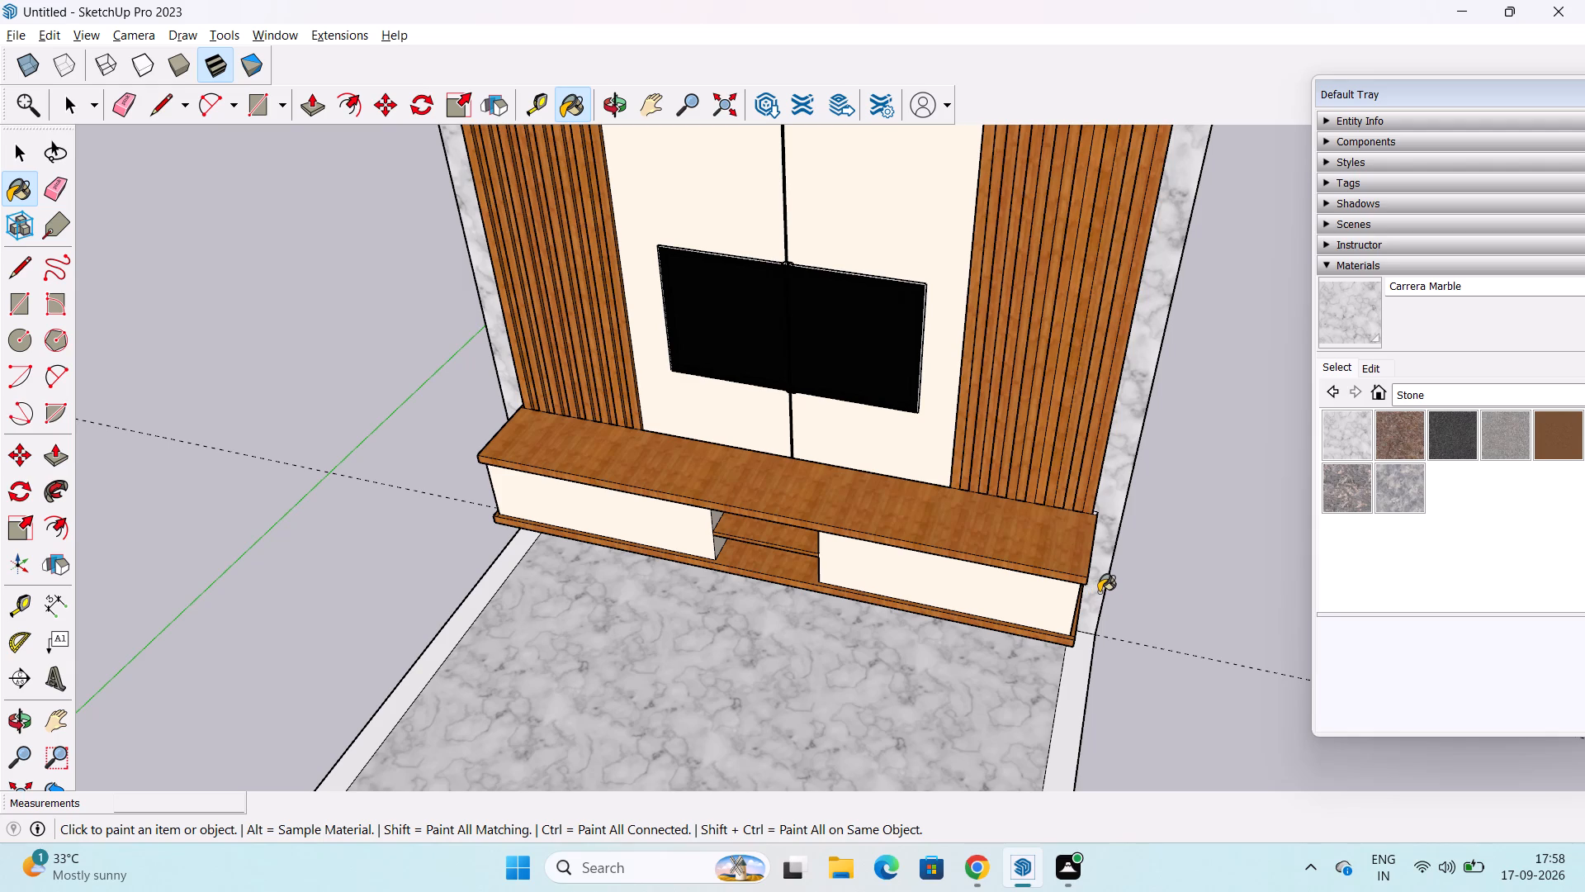
key(space)
Examine the marble finish on the wall strips and floor from above, the side and the front.
scroll(842, 612, down, 2)
middle_drag(845, 608, 896, 433)
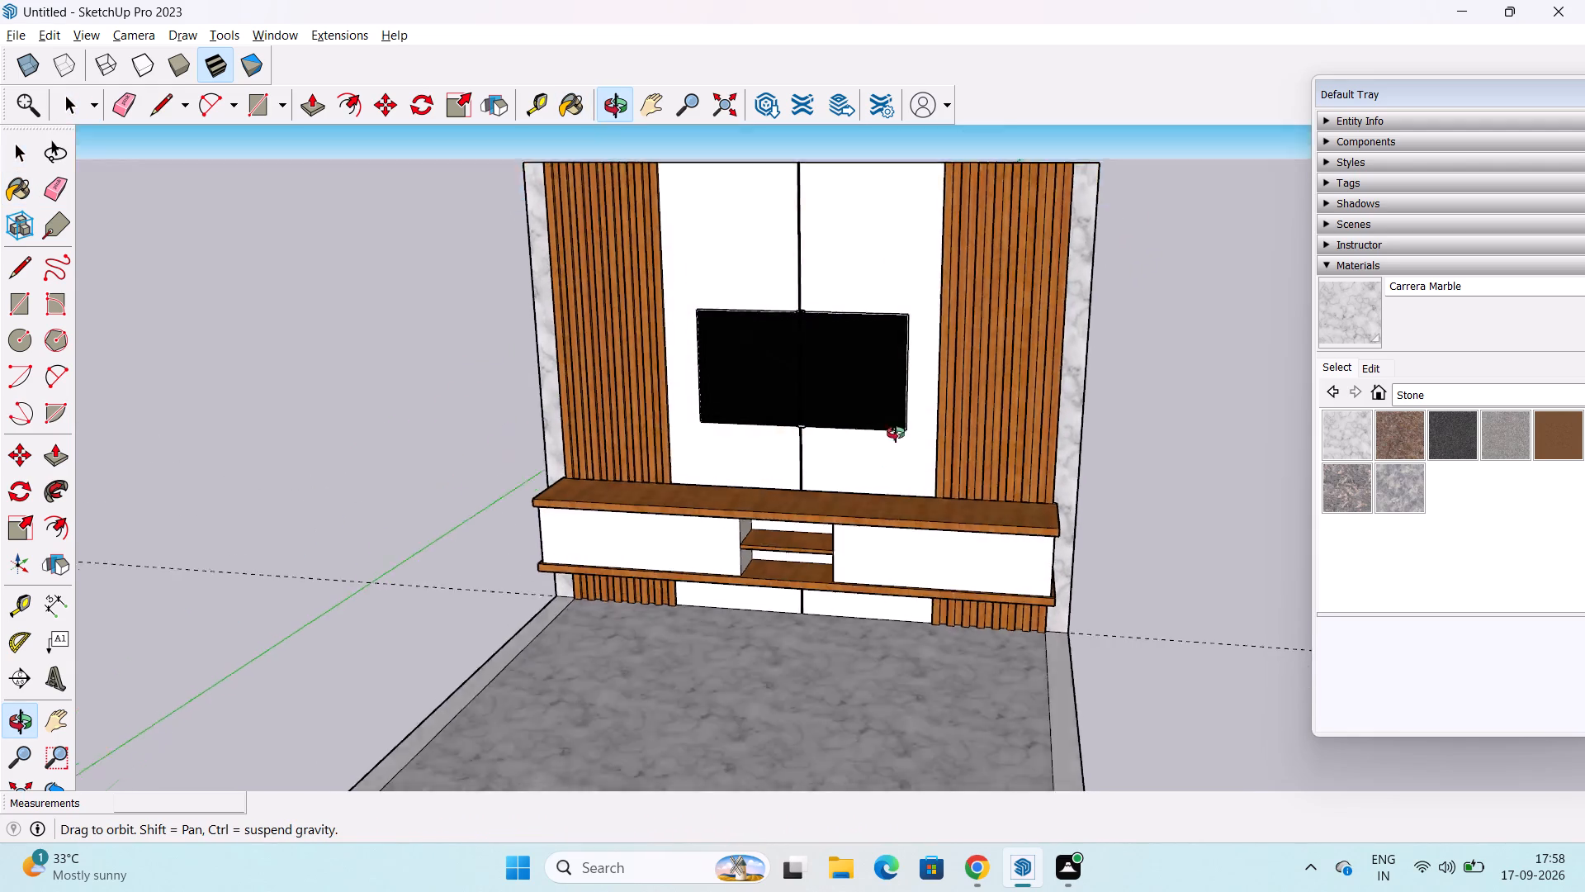
middle_drag(896, 433, 1125, 456)
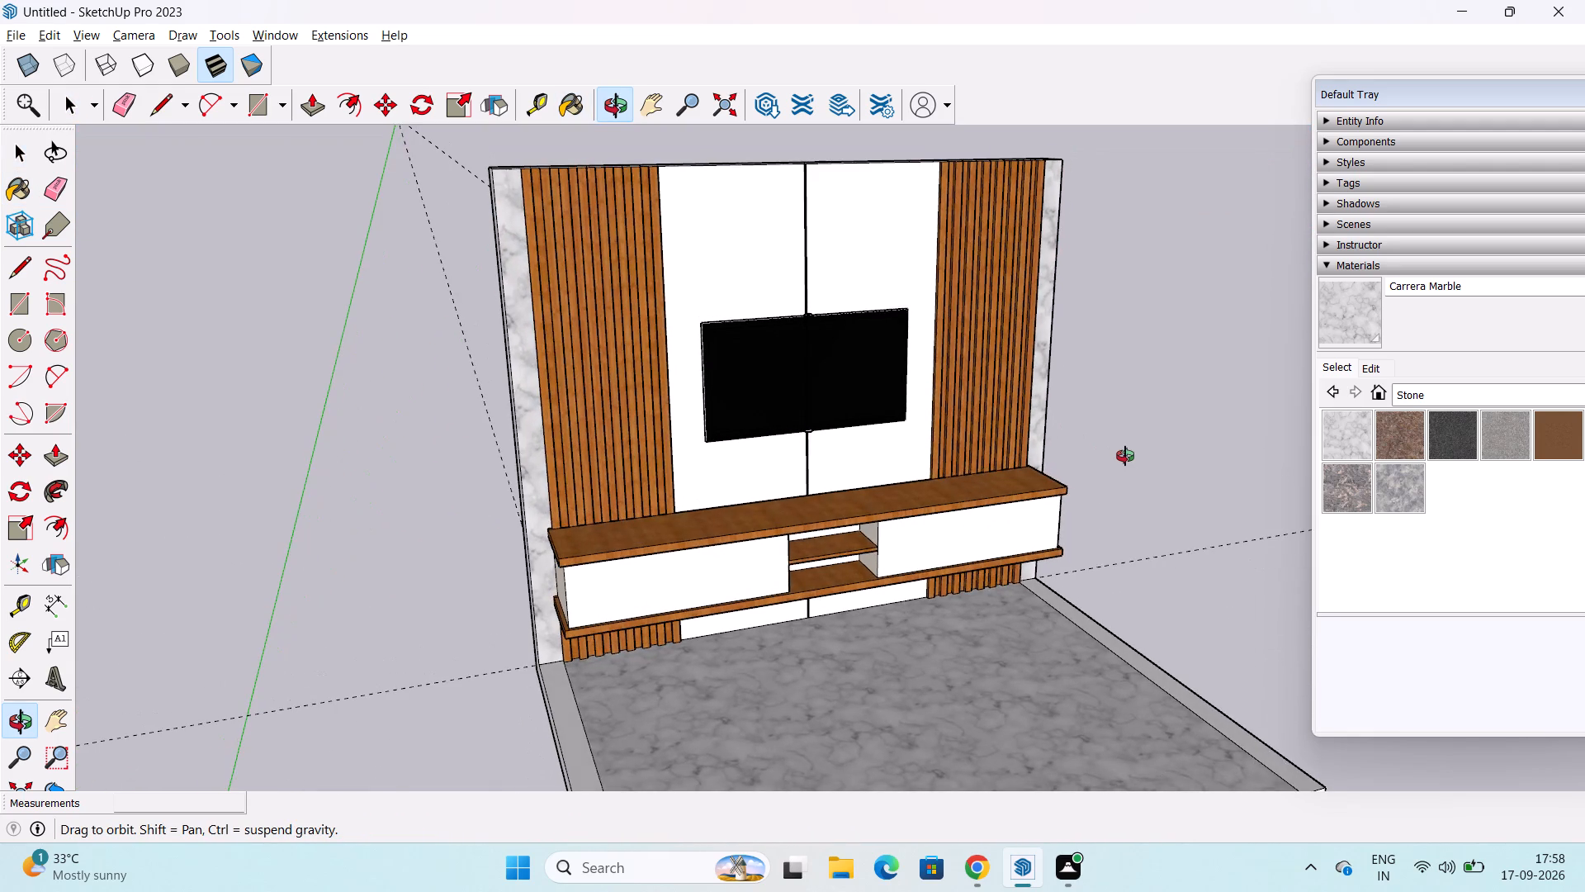
middle_drag(1125, 456, 968, 408)
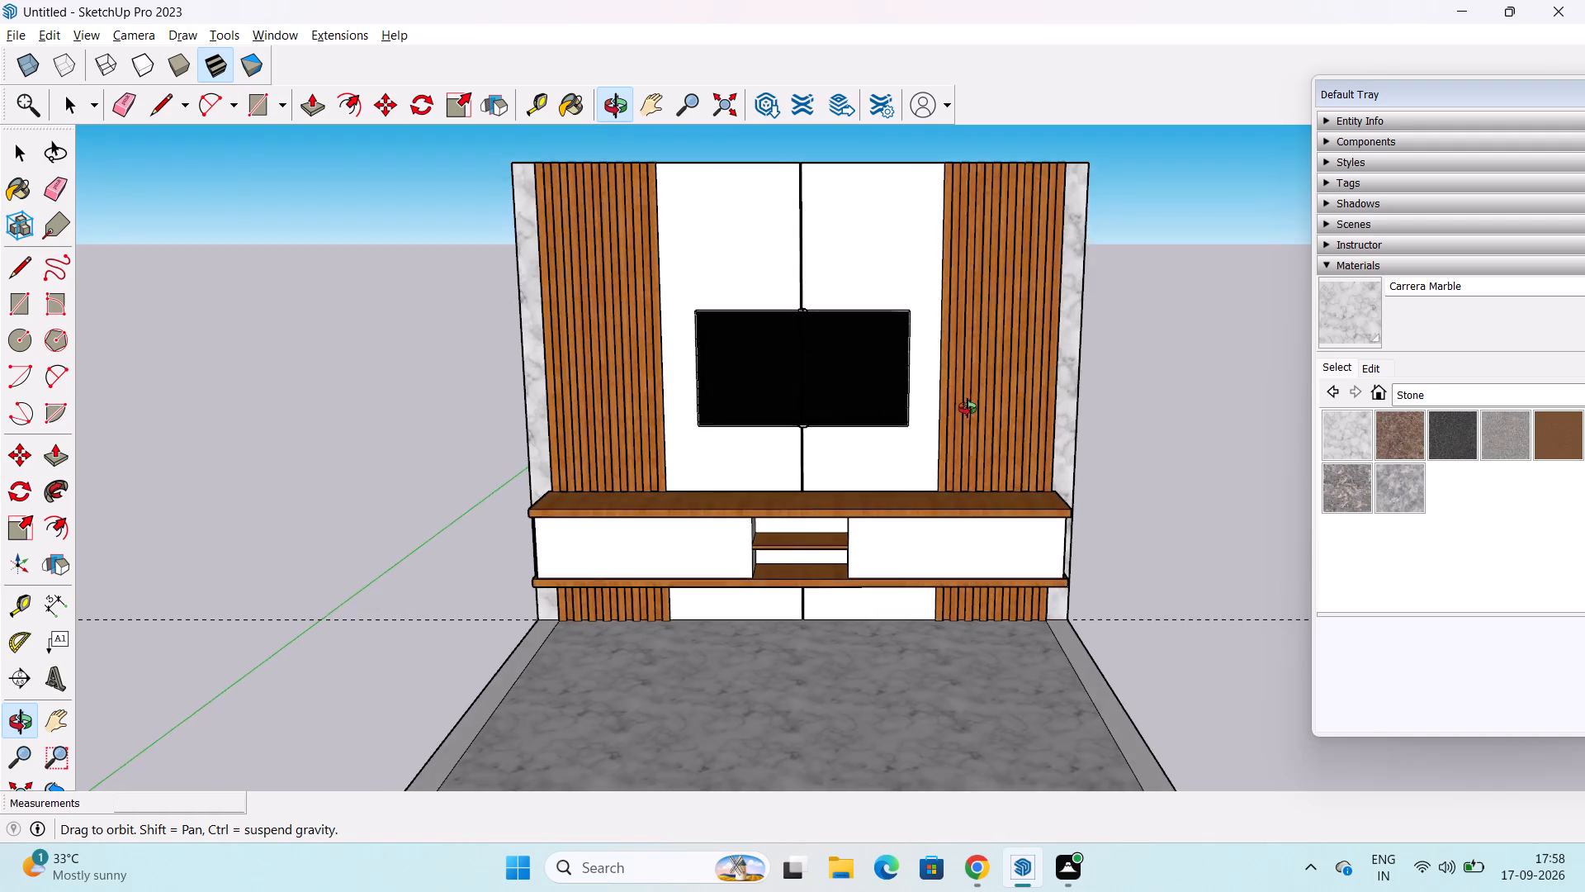
middle_drag(968, 408, 945, 358)
scroll(957, 348, down, 2)
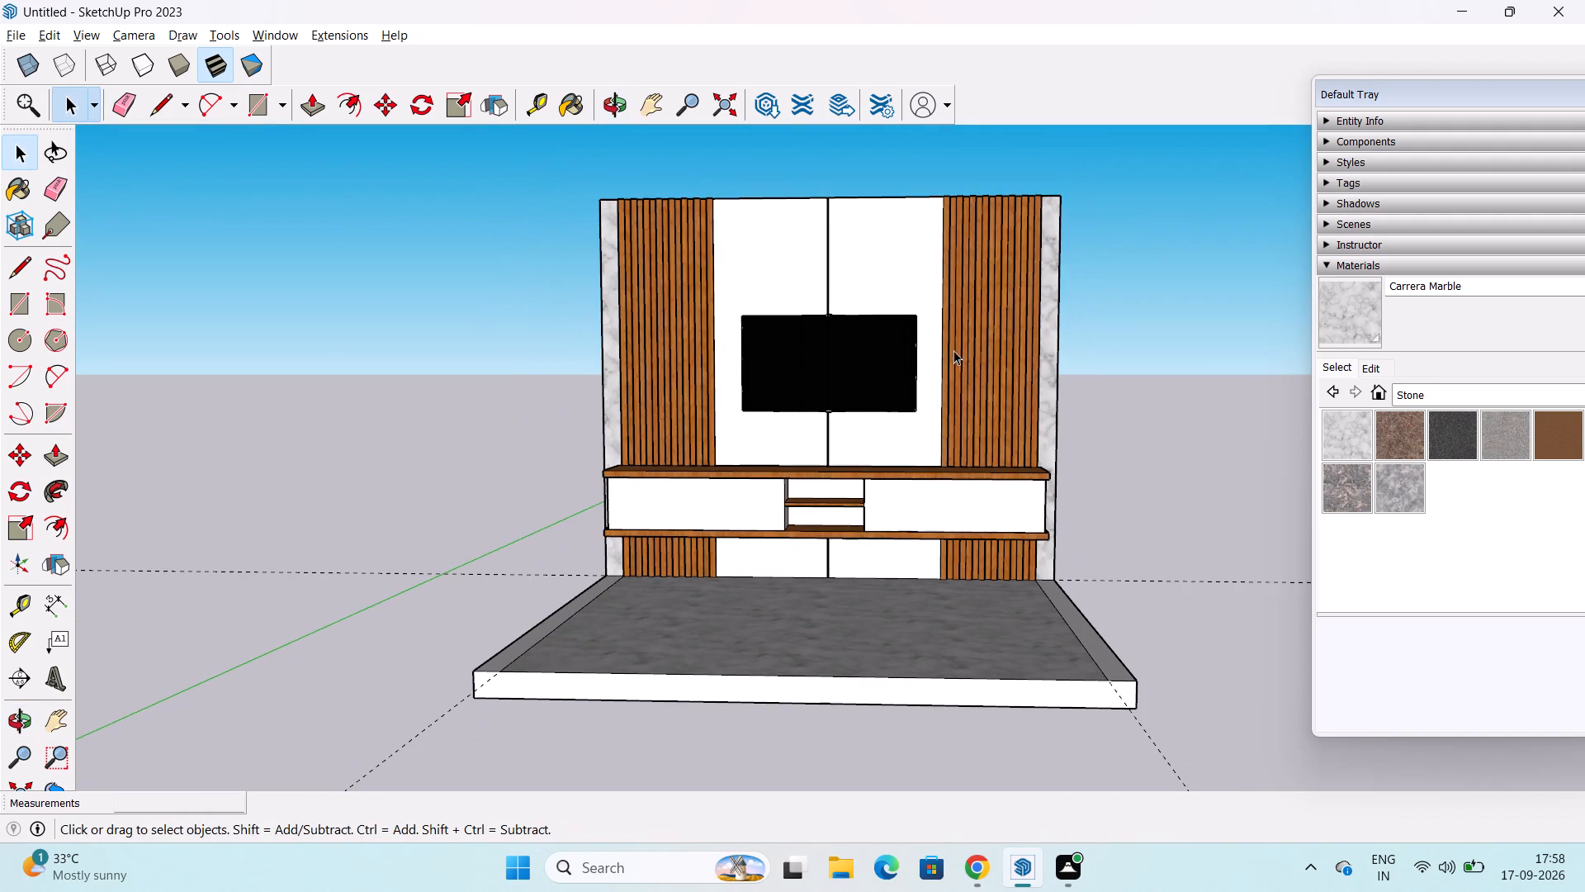
middle_drag(955, 348, 976, 435)
scroll(886, 512, up, 3)
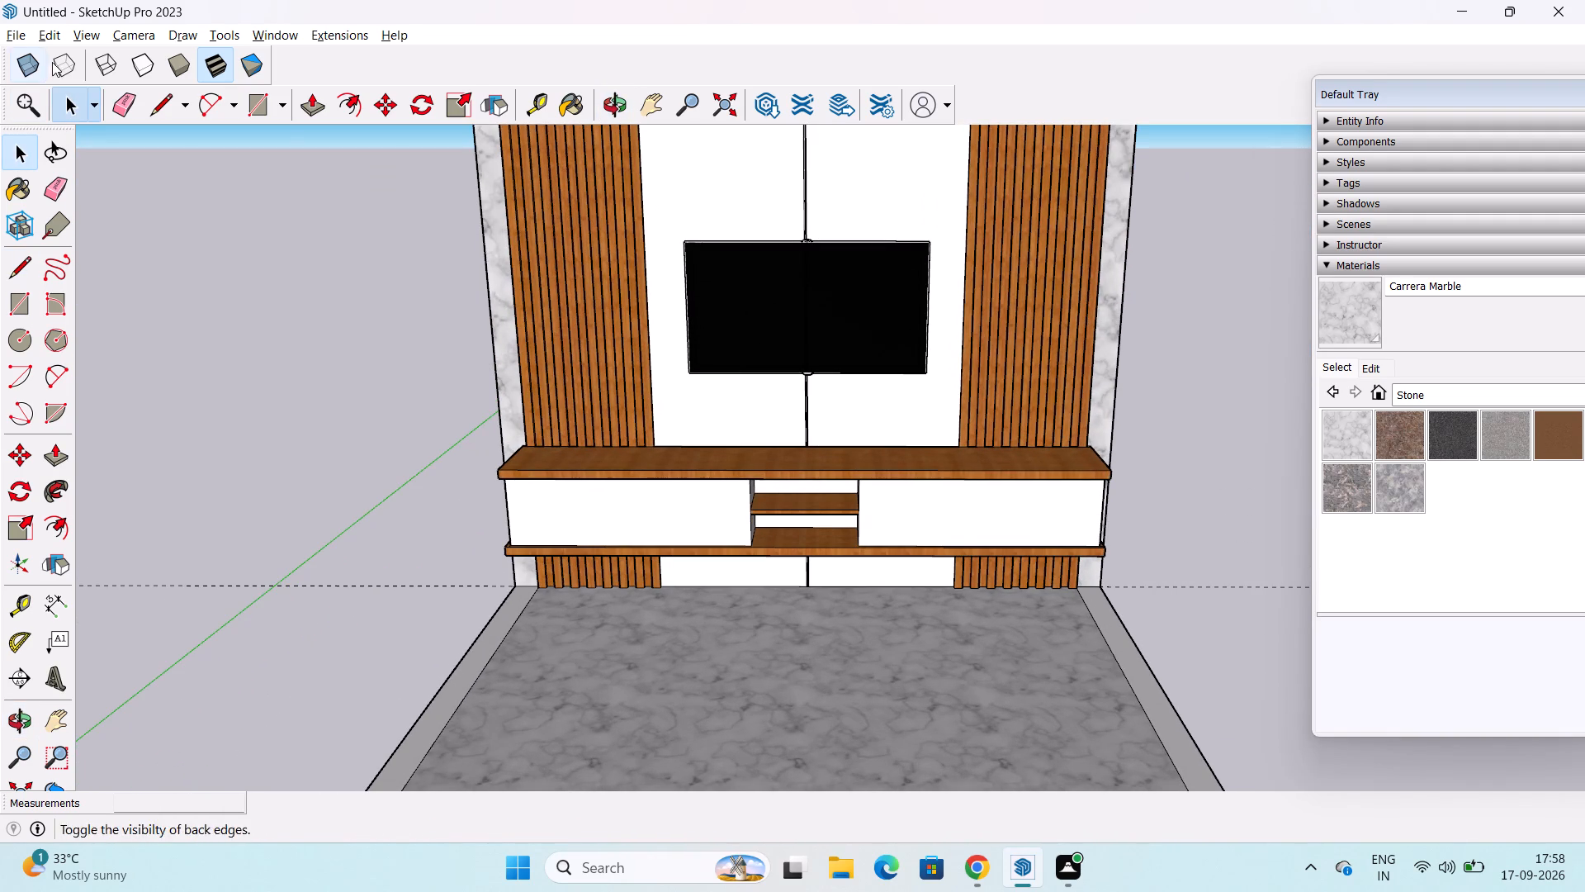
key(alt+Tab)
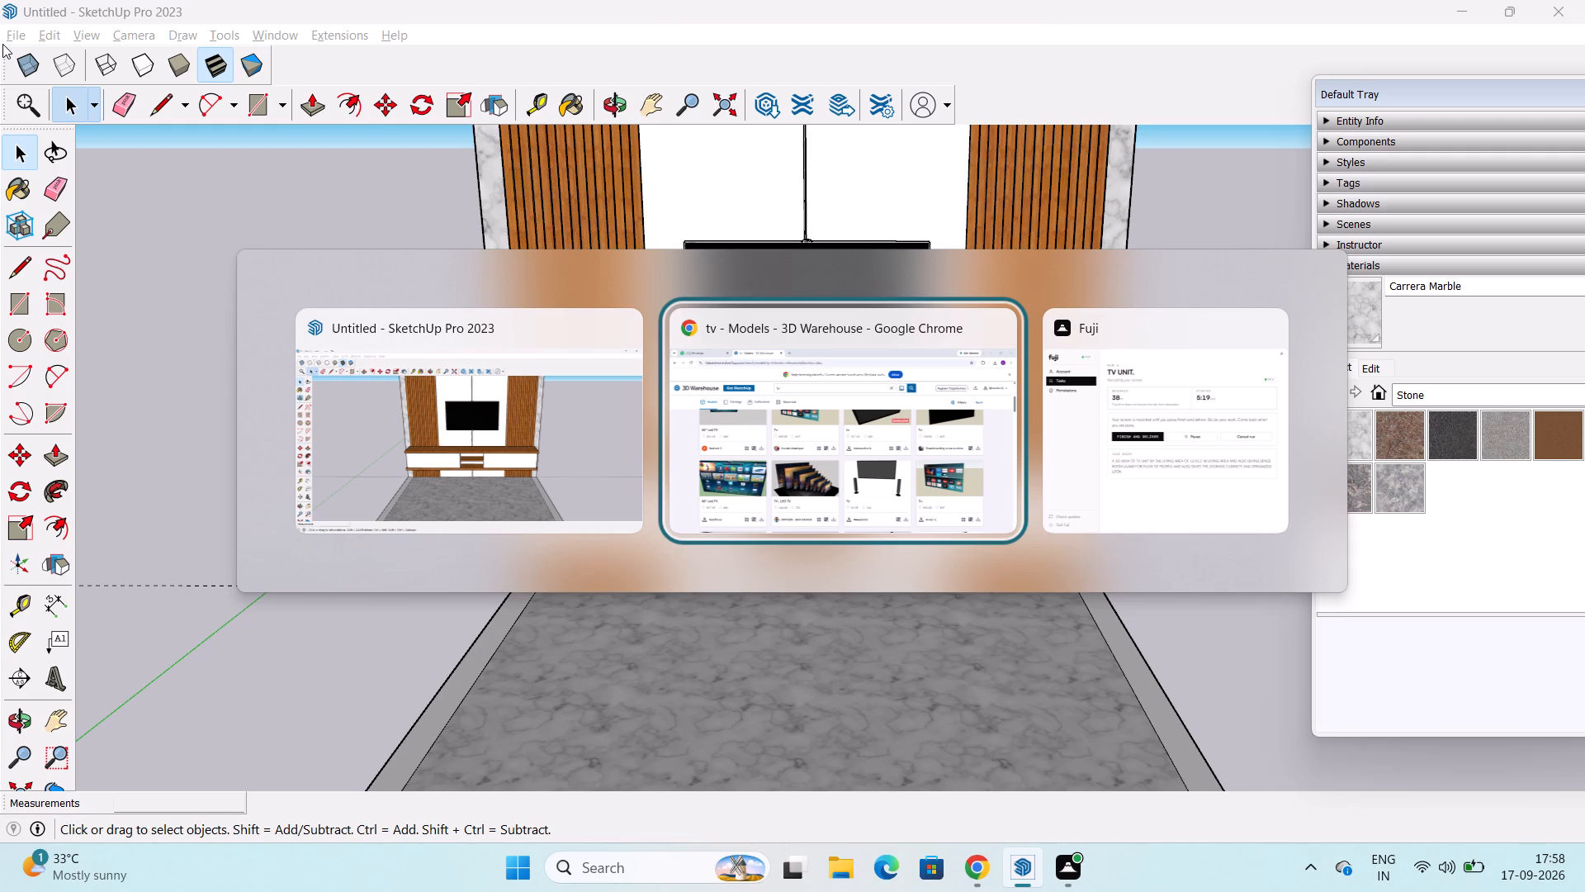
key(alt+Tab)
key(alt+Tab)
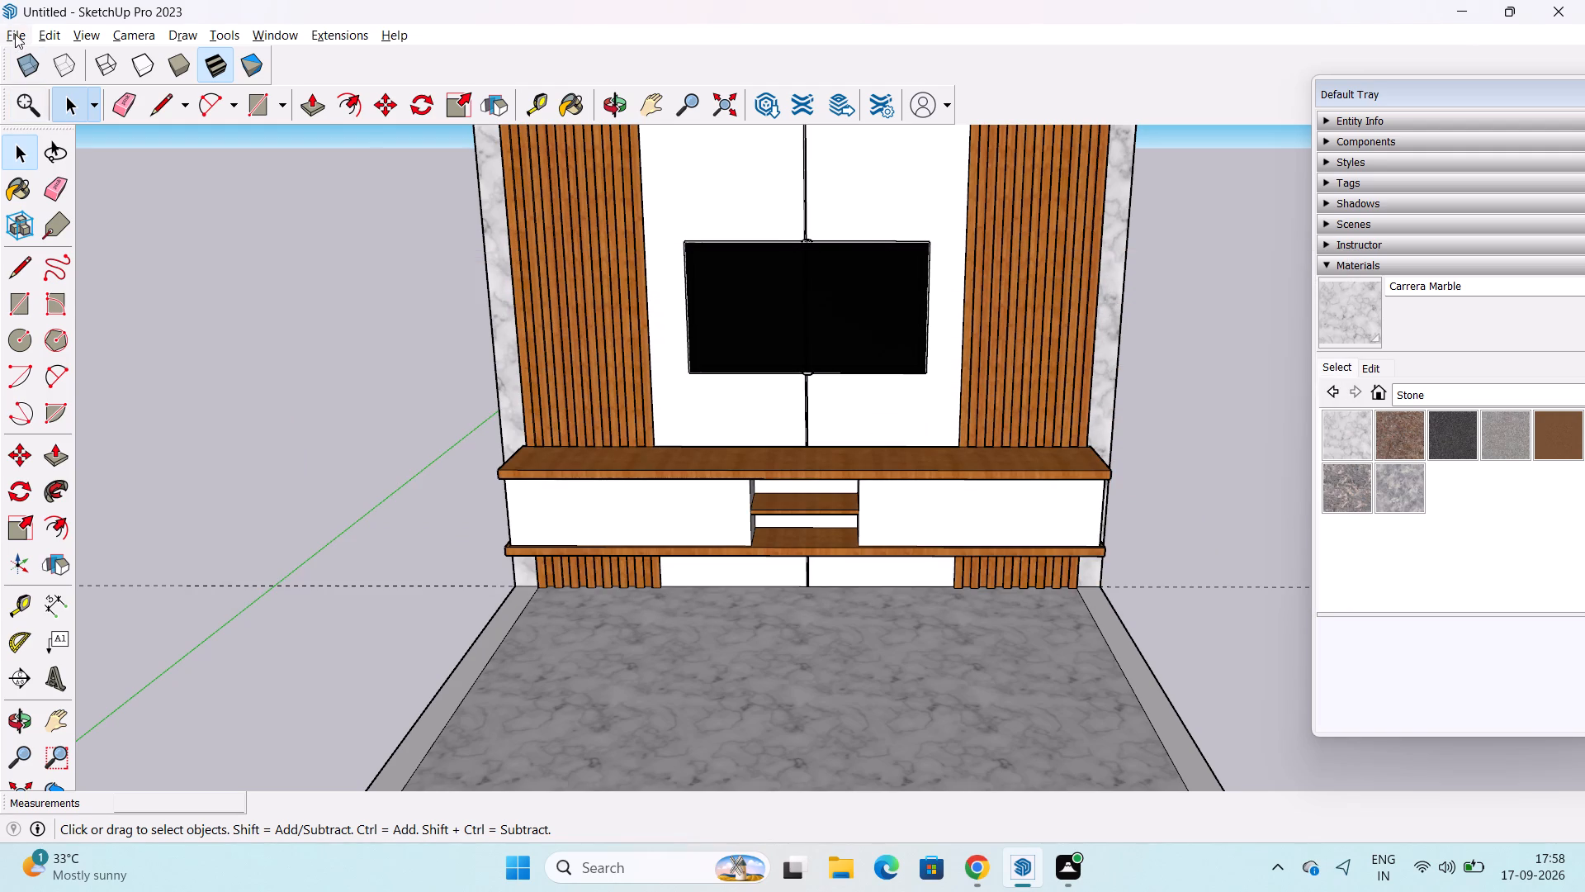
Import the vase_round model from the Downloads folder and place it just beyond the right end of the TV unit.
click(15, 34)
click(253, 352)
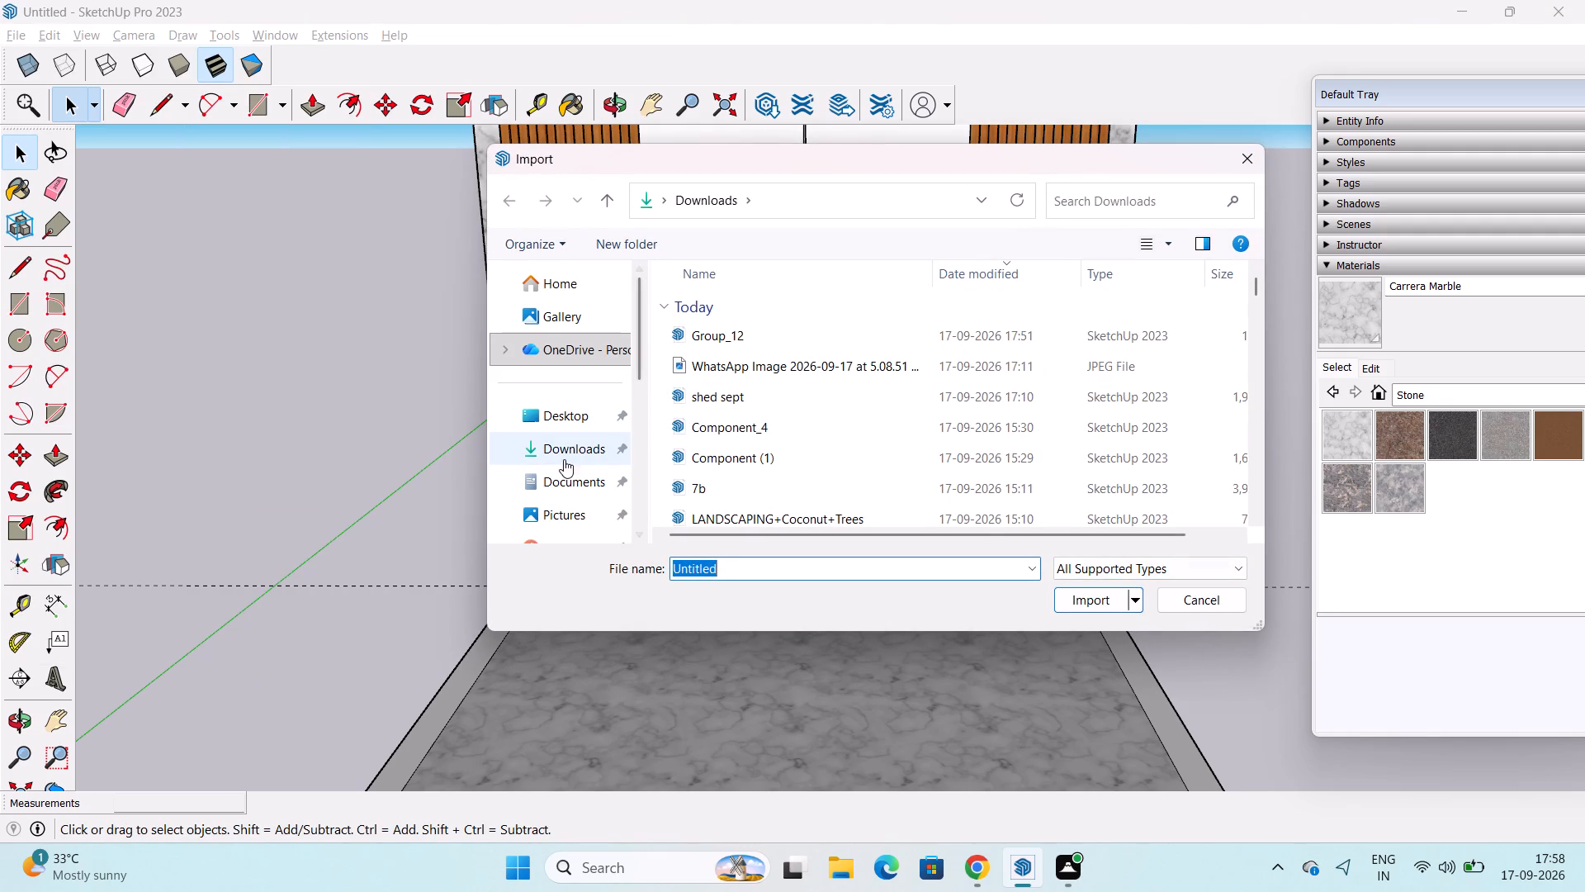
click(565, 448)
scroll(788, 404, down, 7)
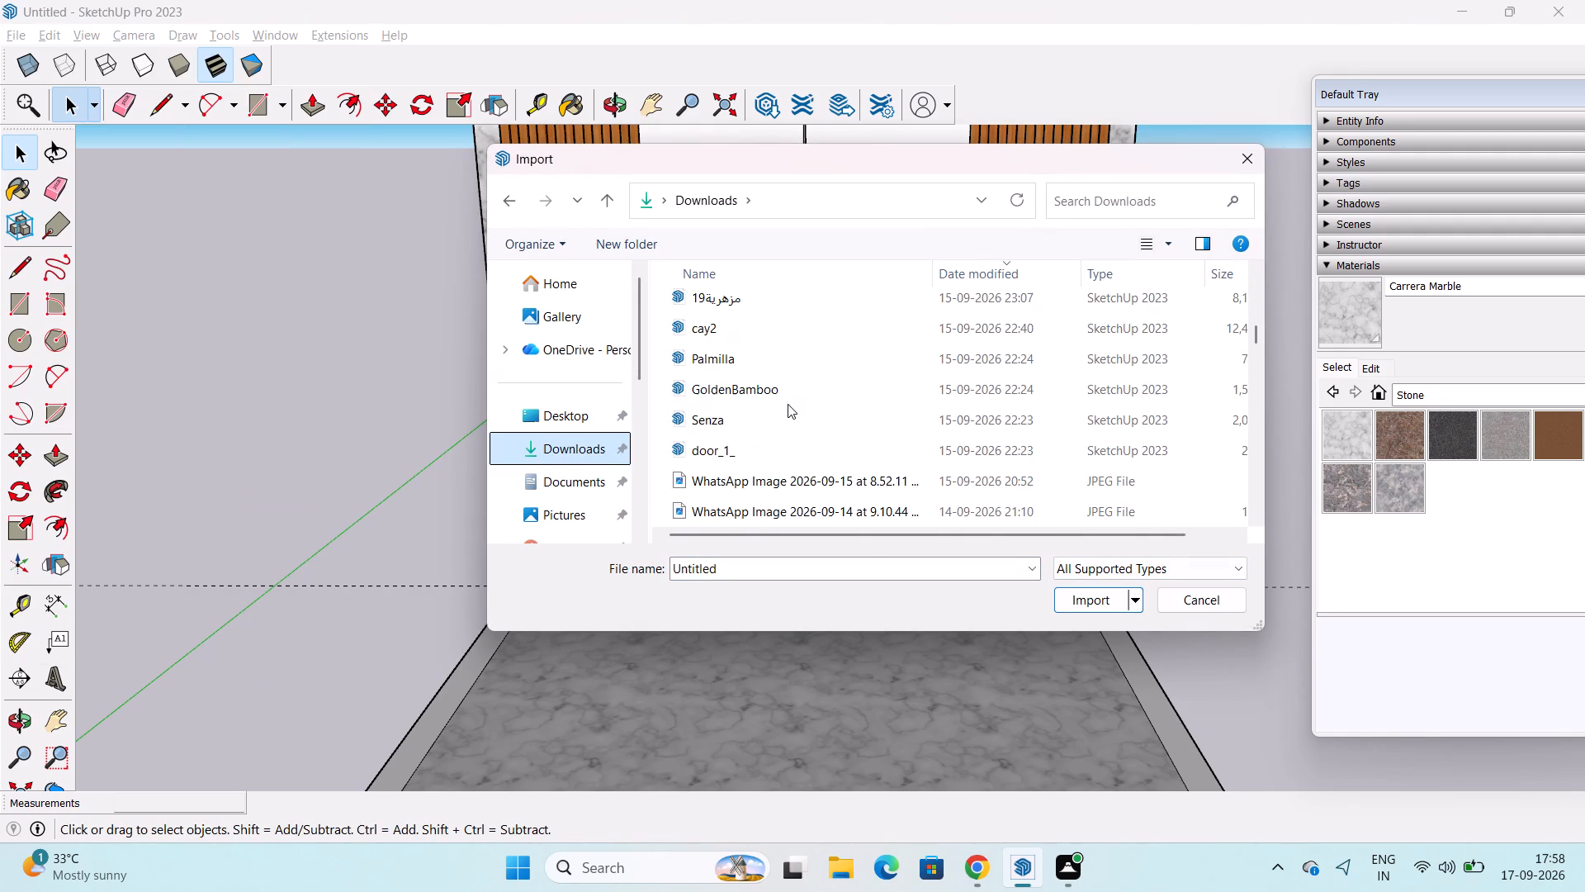
scroll(788, 404, down, 15)
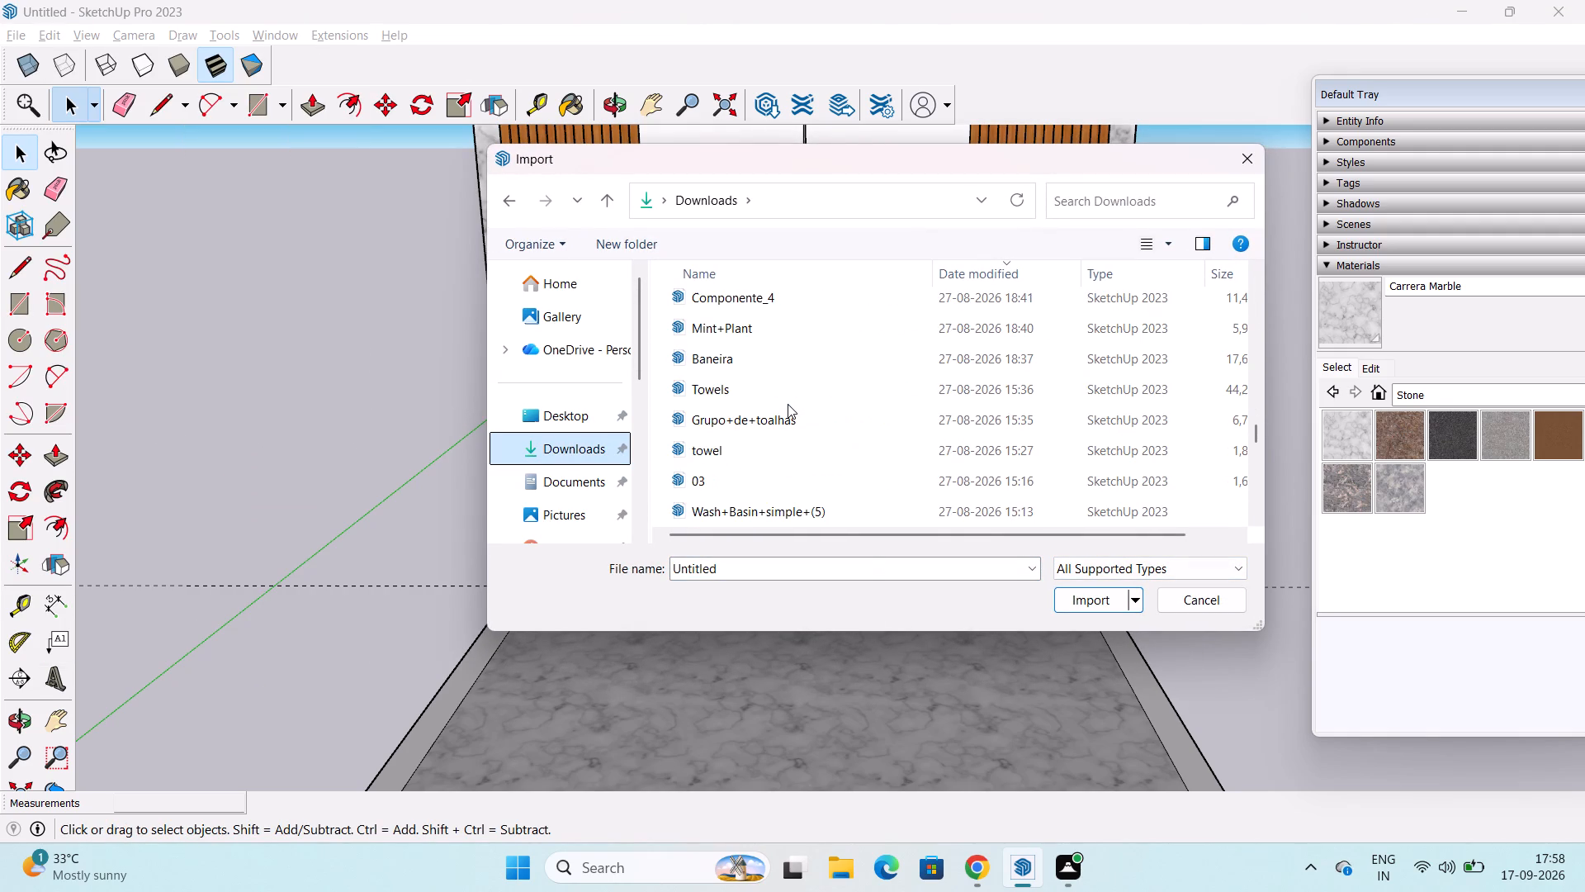
scroll(788, 404, down, 1)
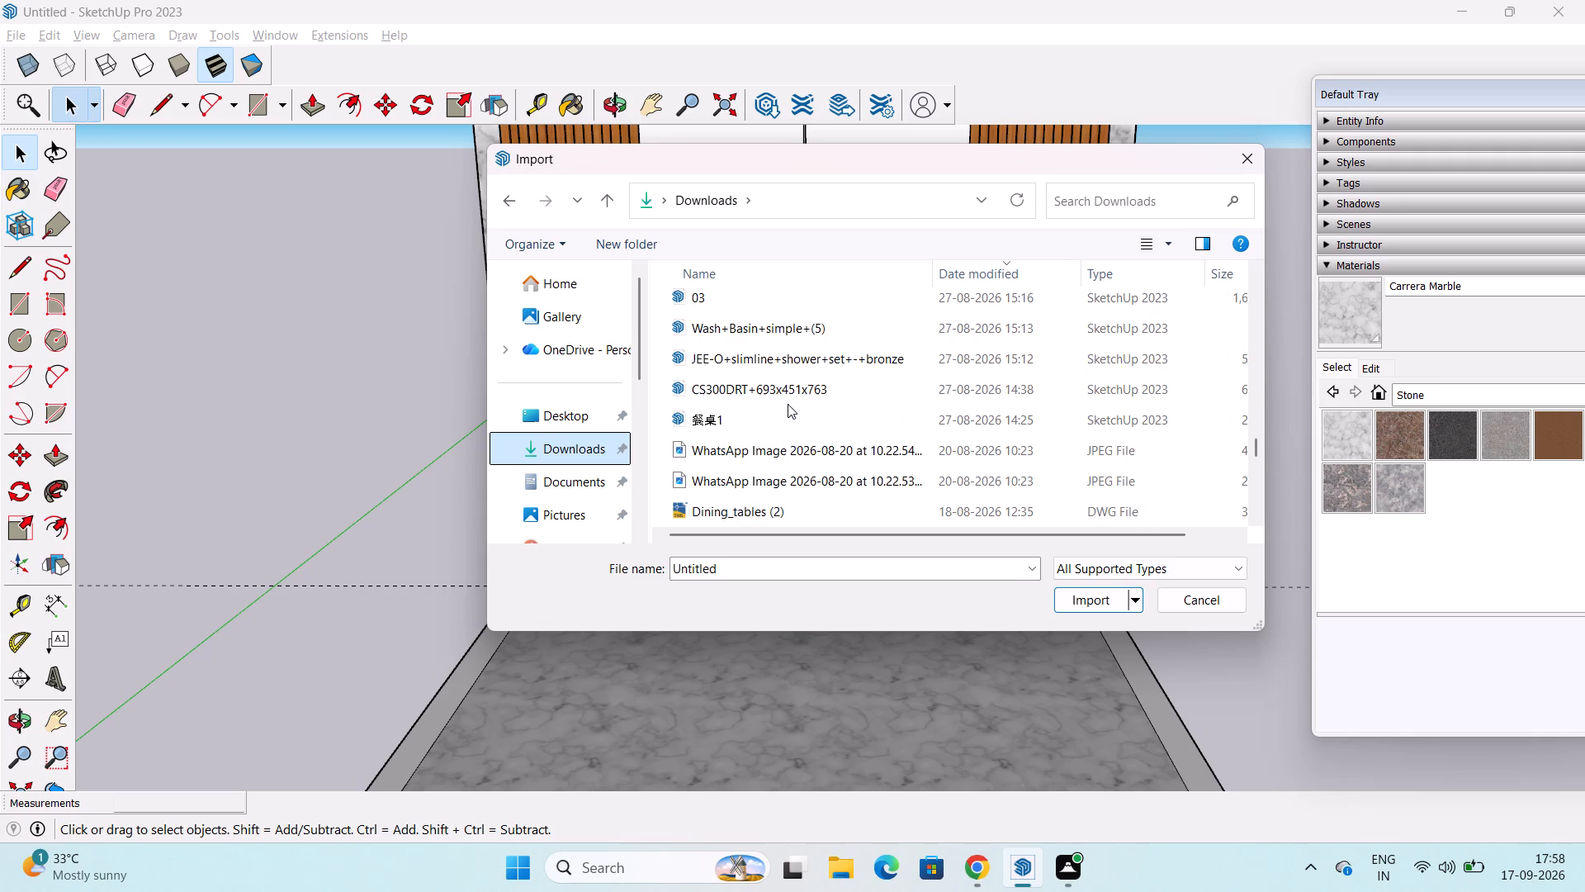
scroll(788, 404, up, 2)
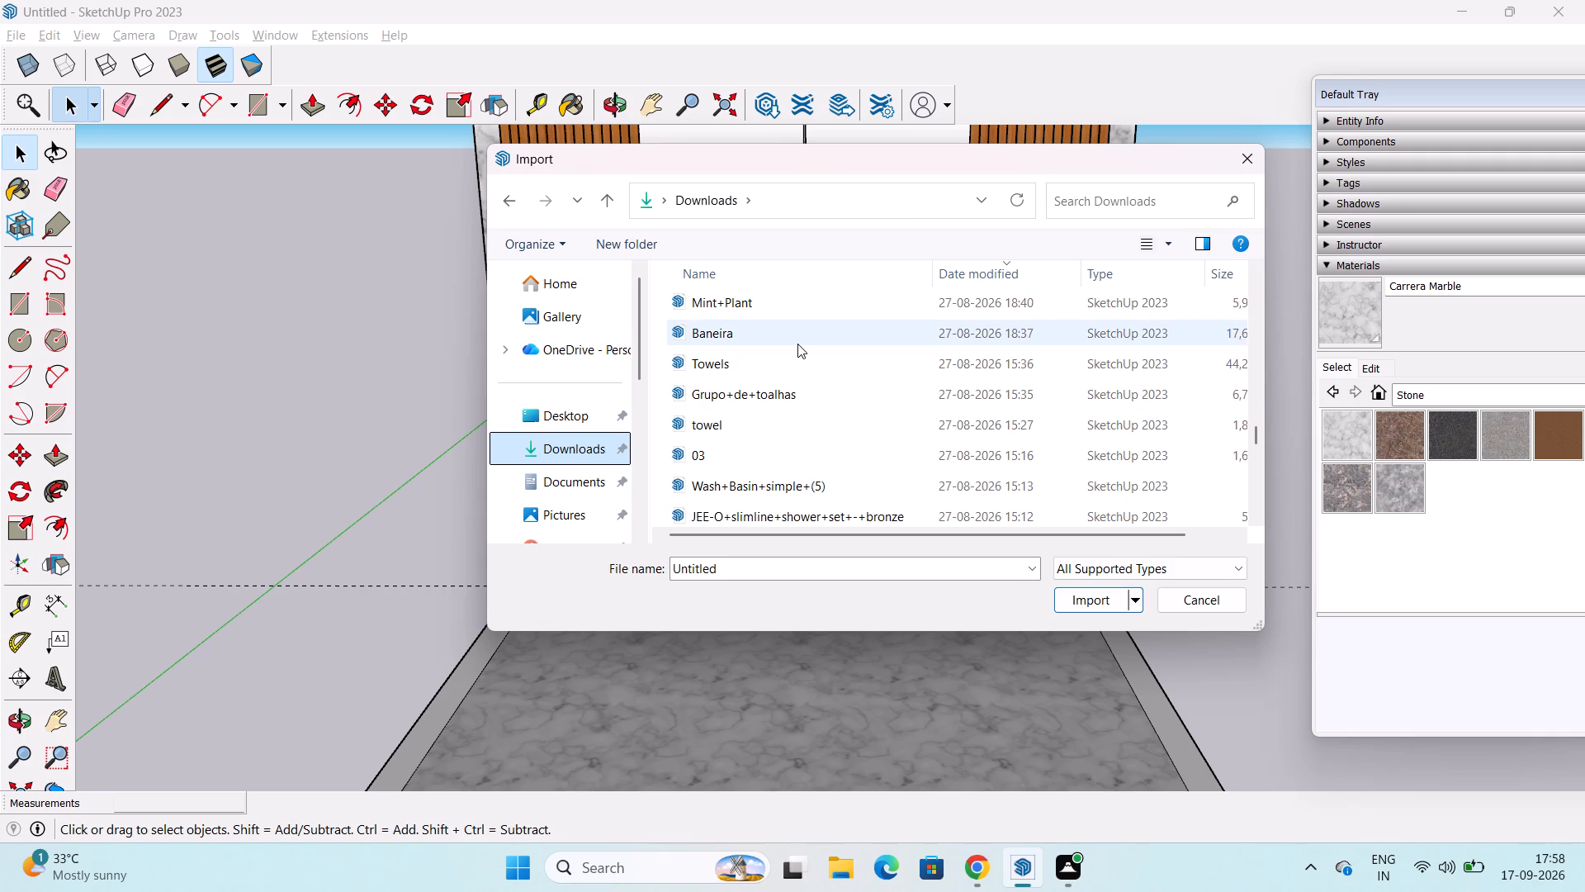
scroll(797, 344, up, 2)
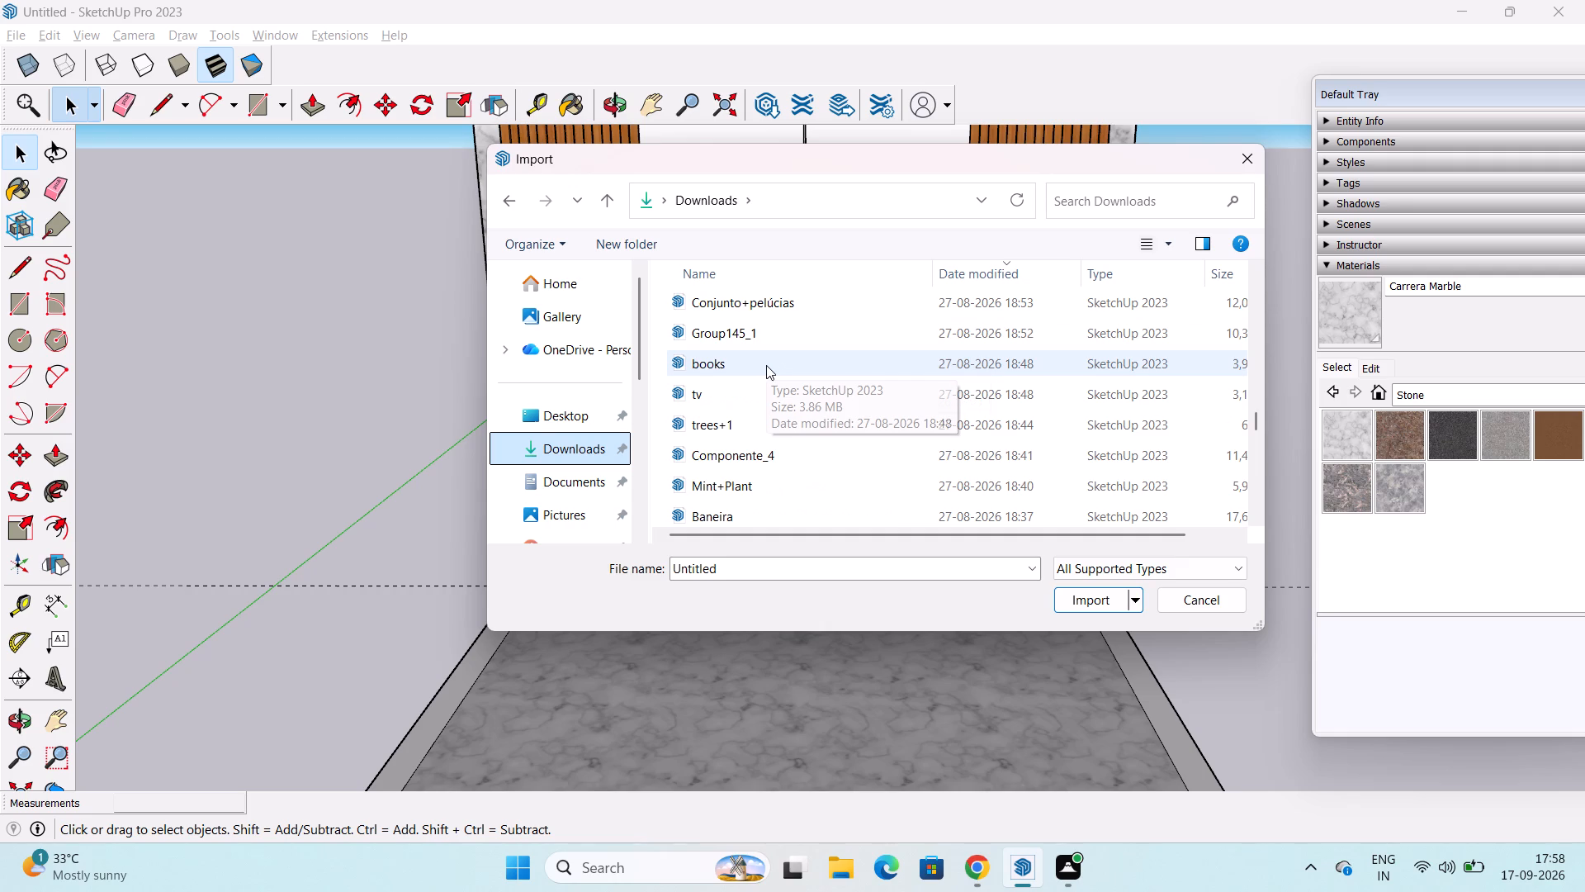
scroll(766, 365, up, 1)
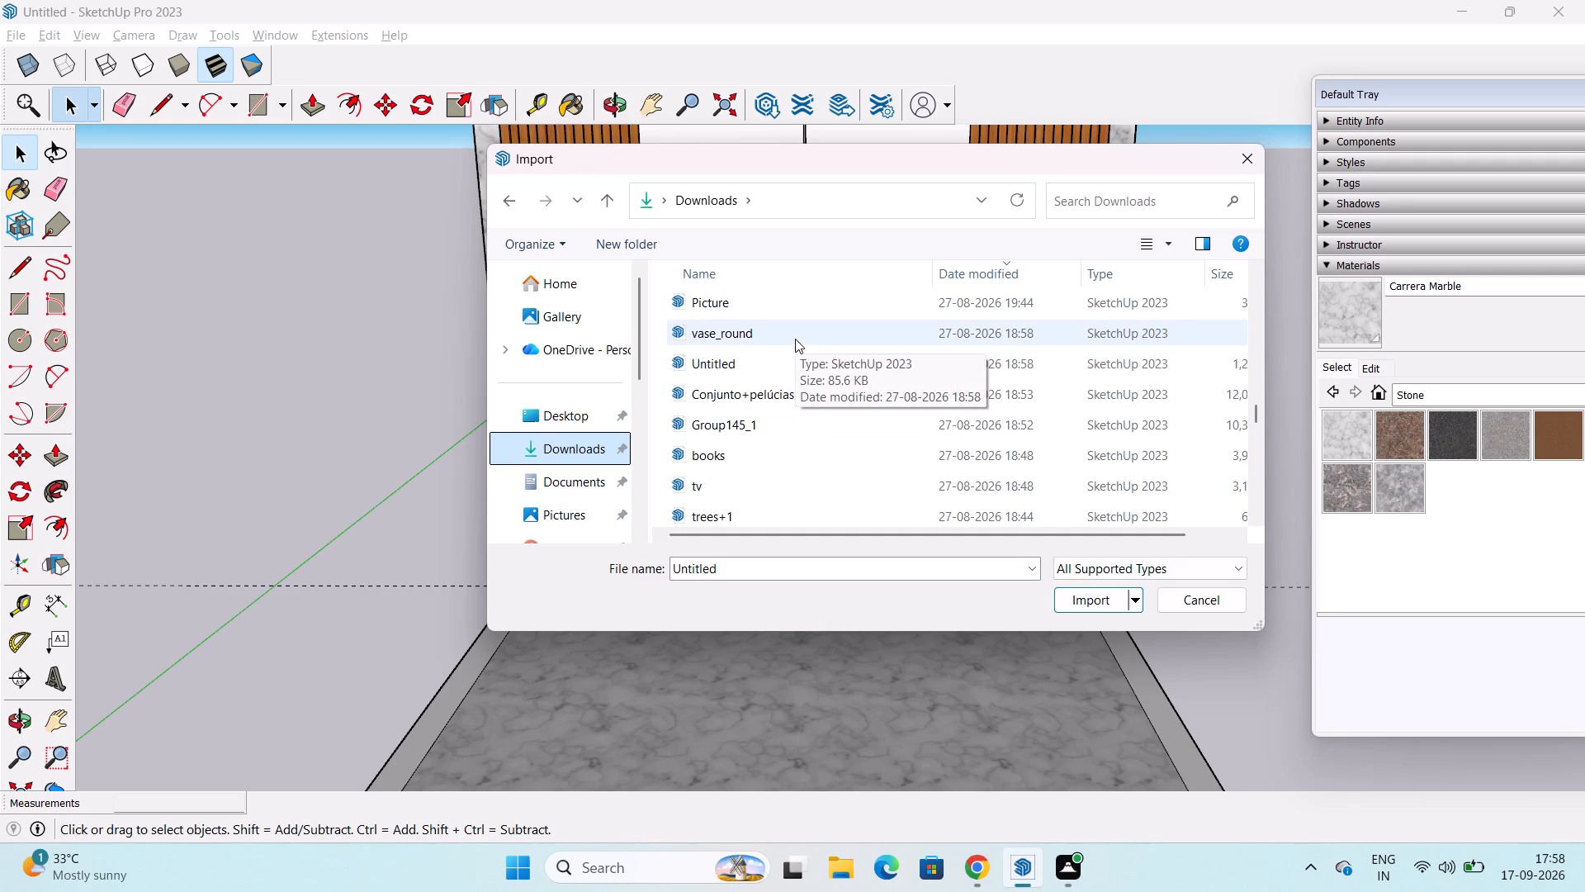
click(795, 339)
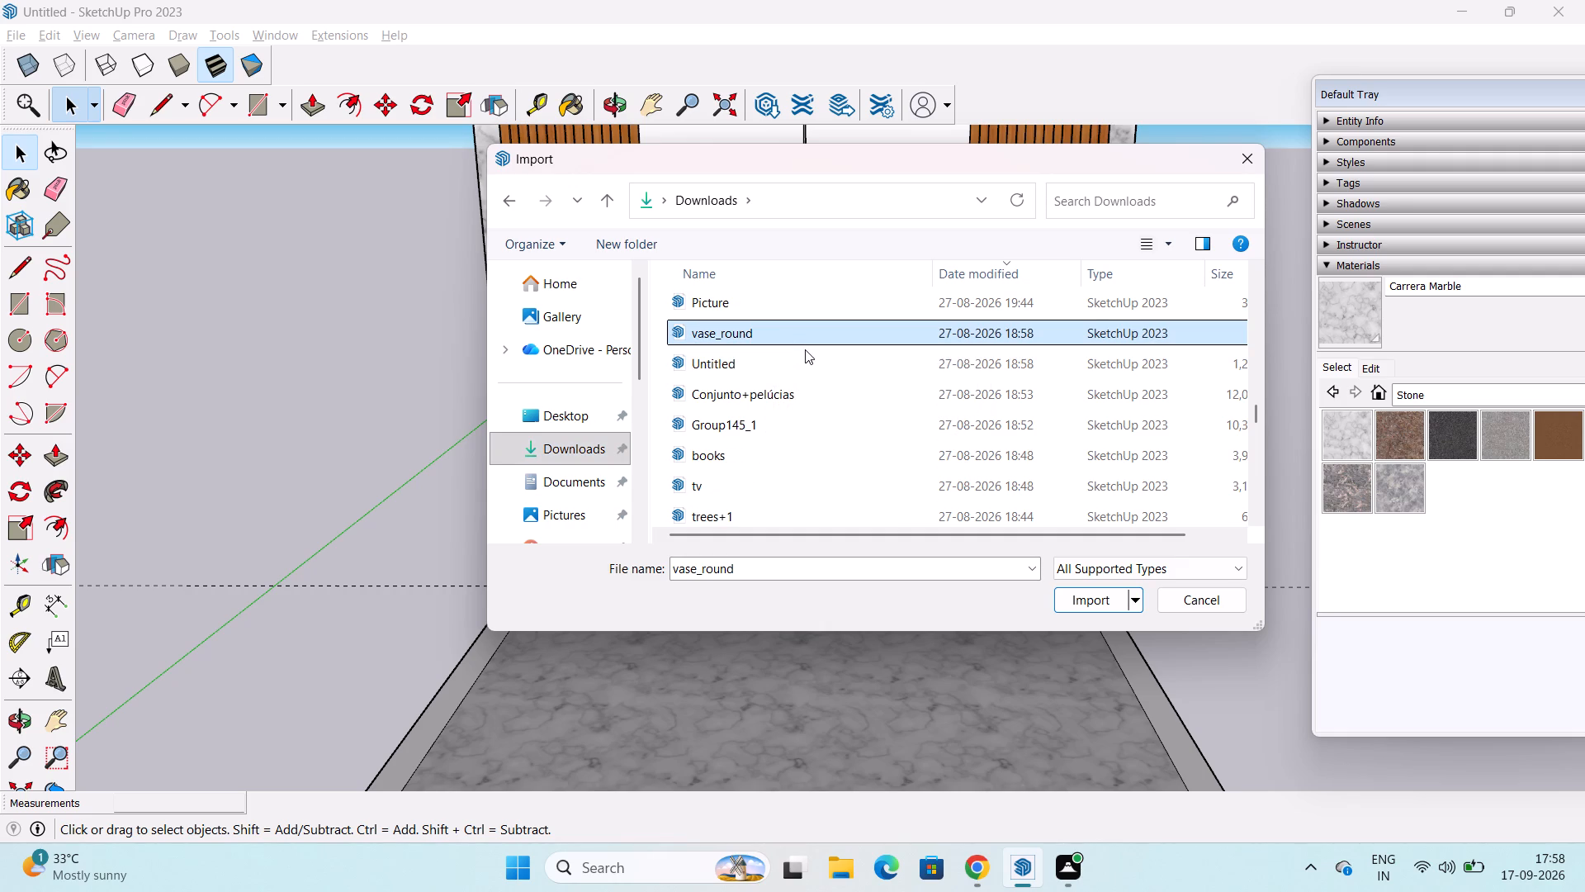
drag(838, 340, 846, 349)
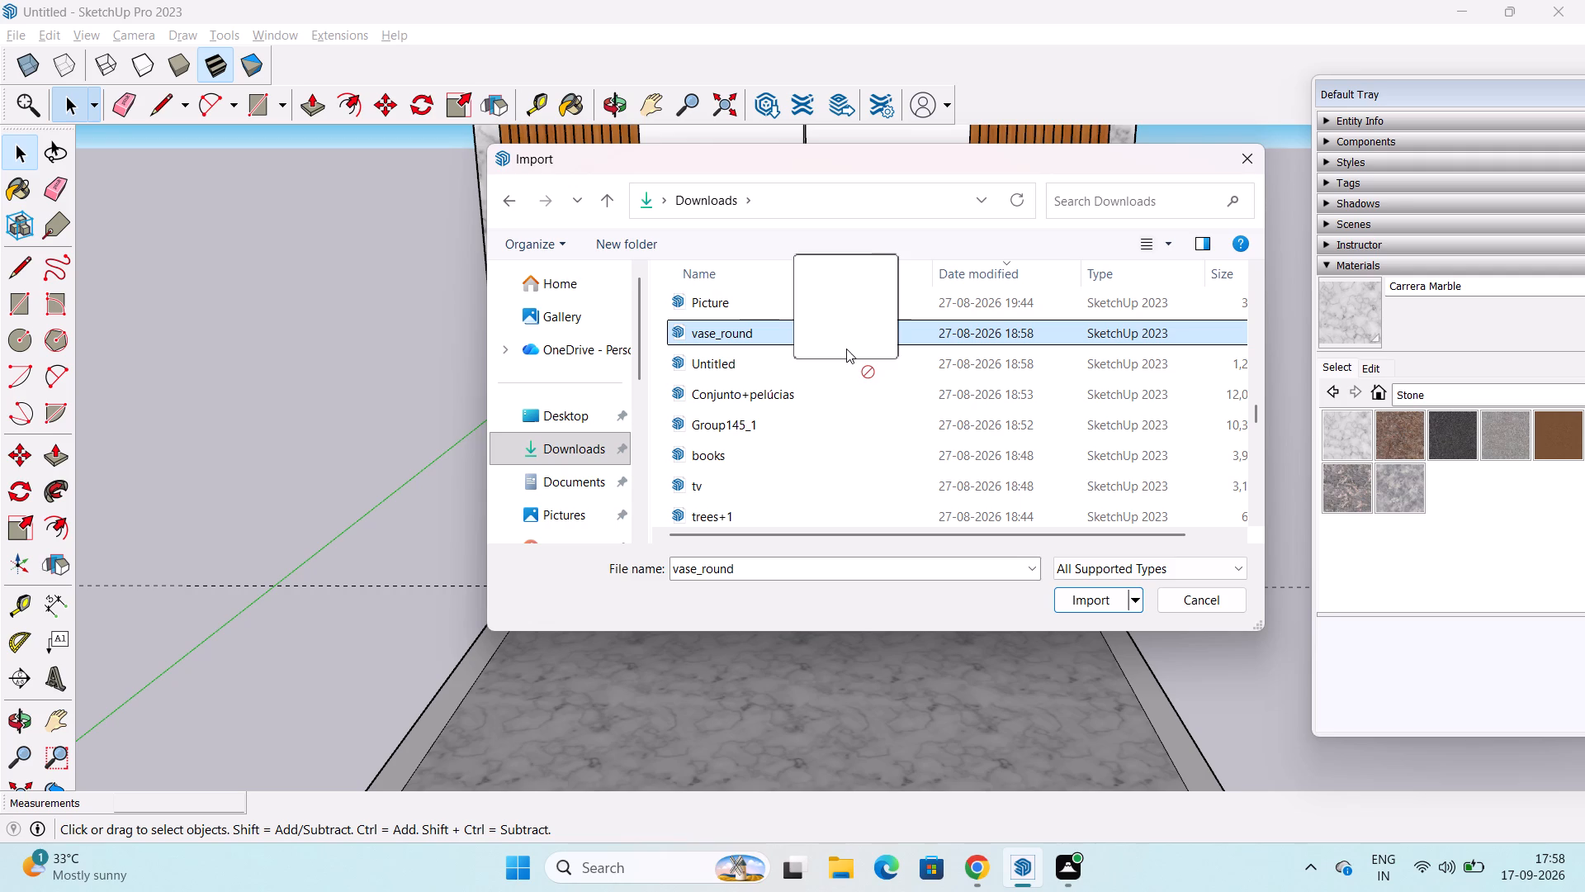
drag(846, 349, 846, 353)
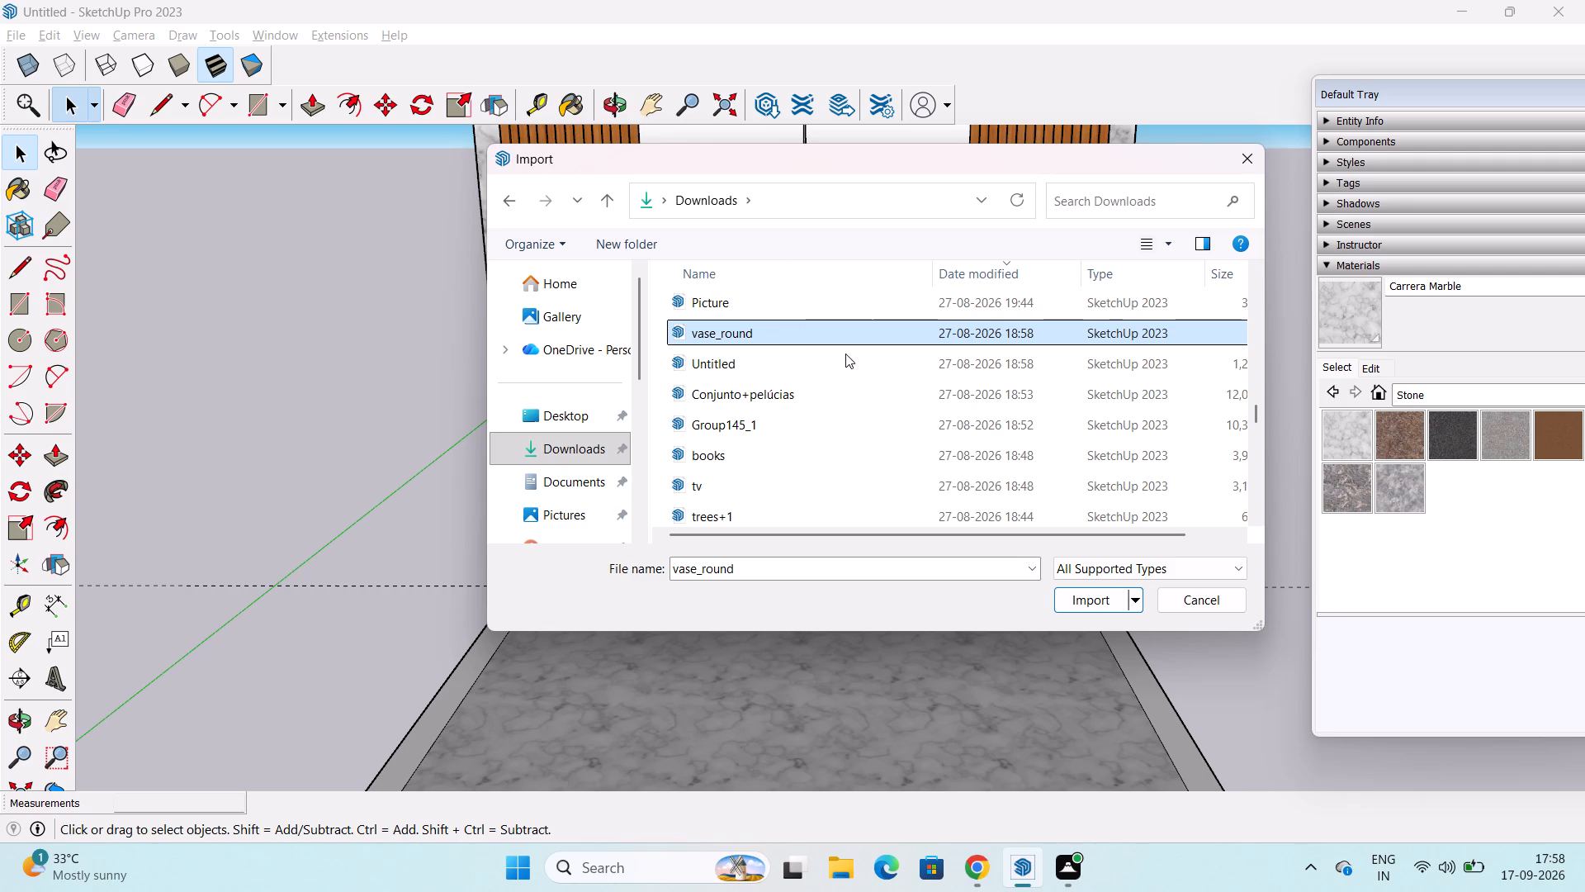
click(835, 343)
drag(801, 329, 802, 352)
click(1099, 605)
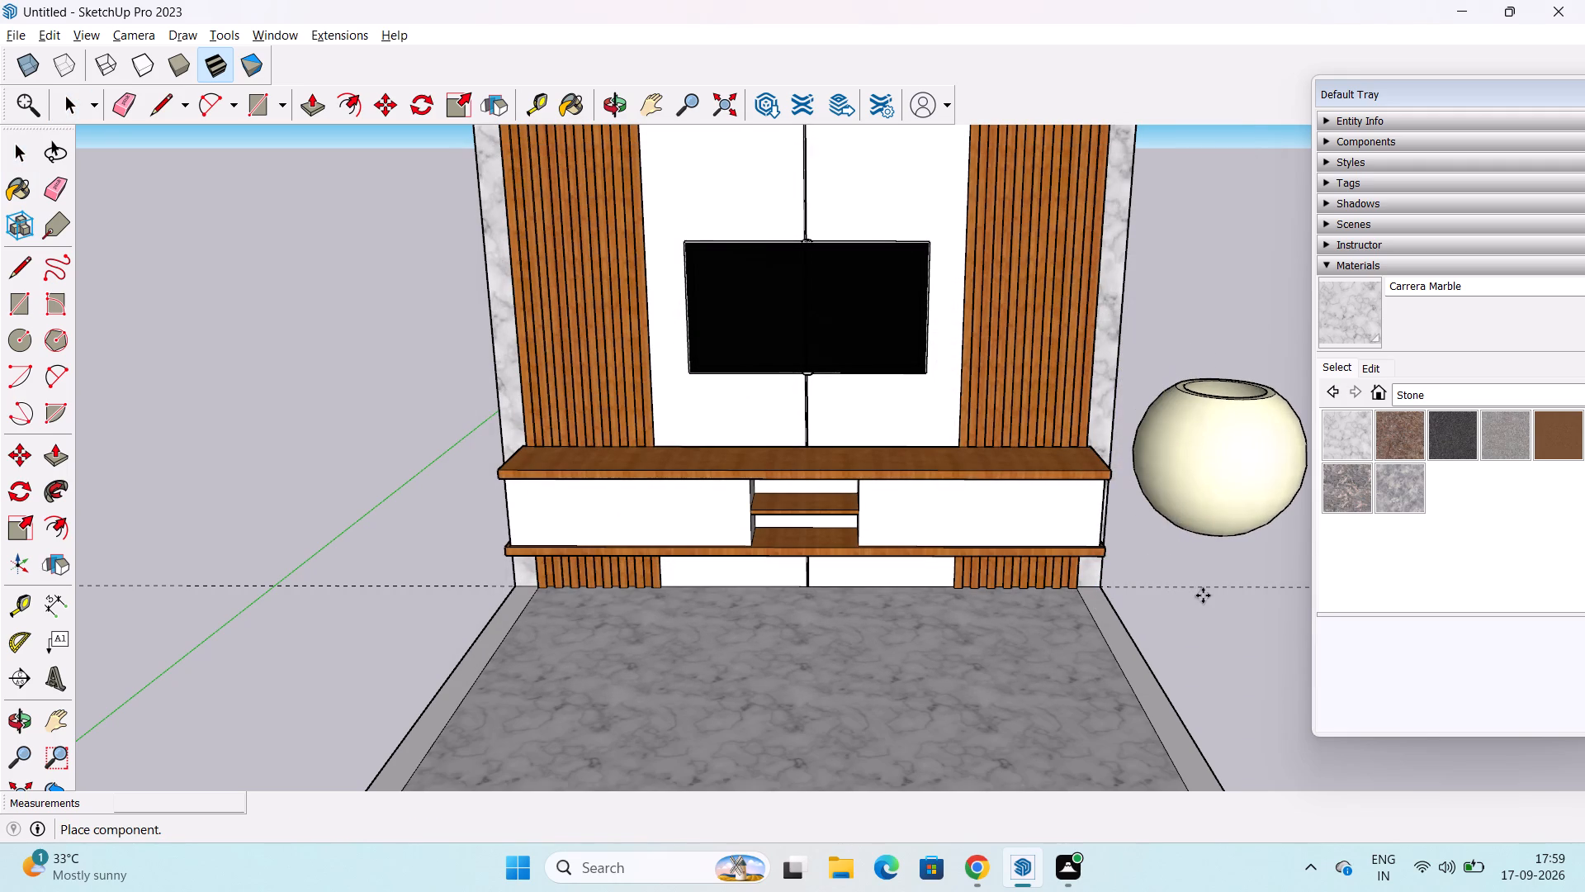
click(1203, 595)
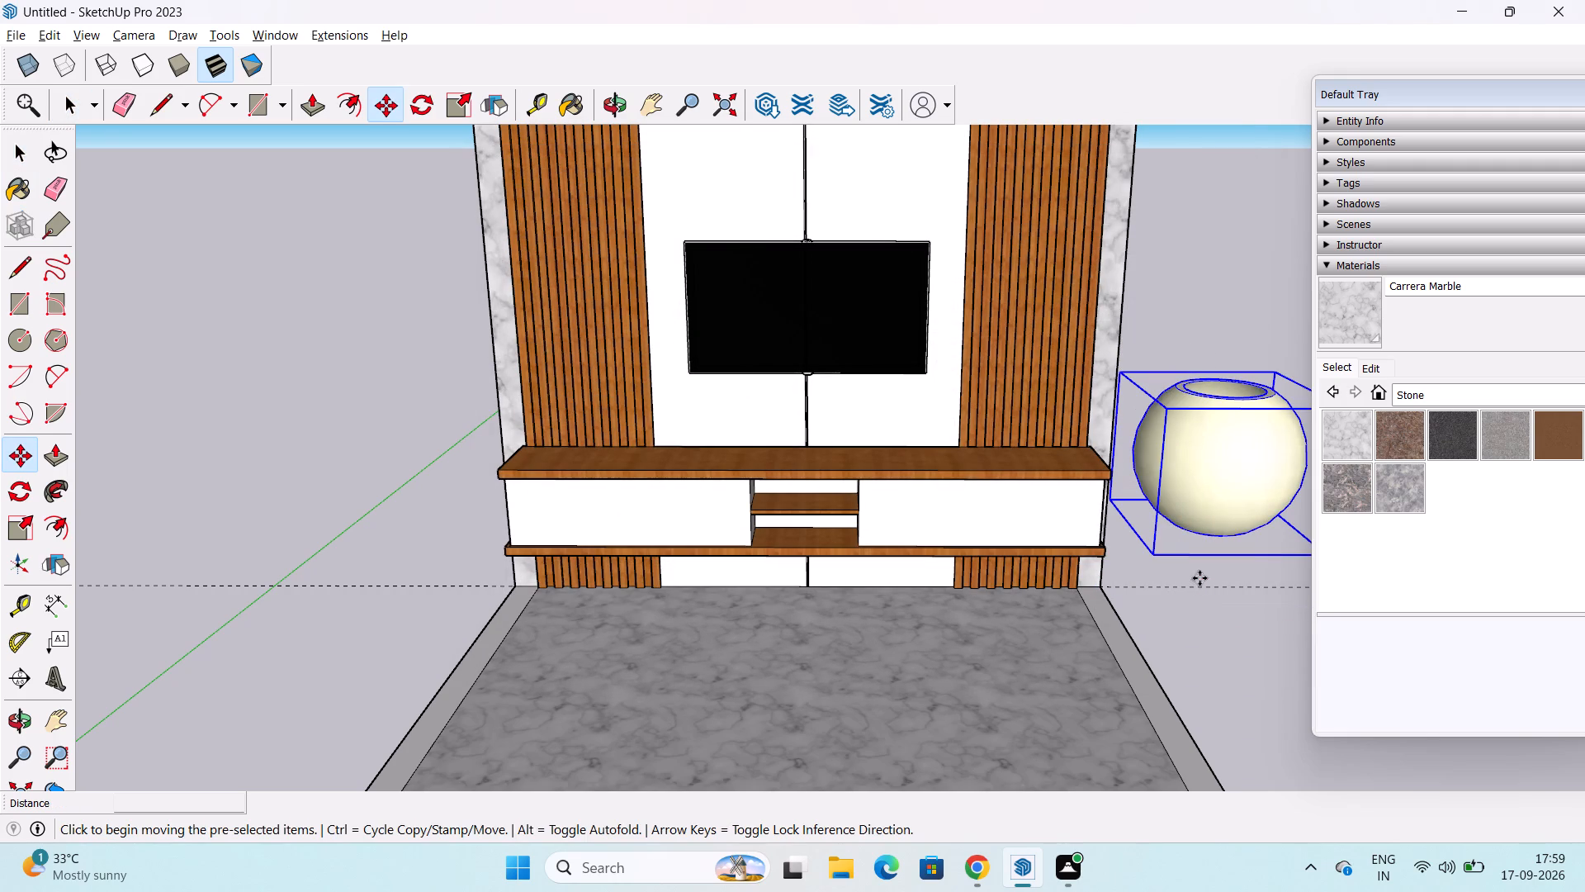
key(space)
Import the Mint+Plant model from the Downloads folder and place it just beyond the left end of the TV unit.
click(11, 28)
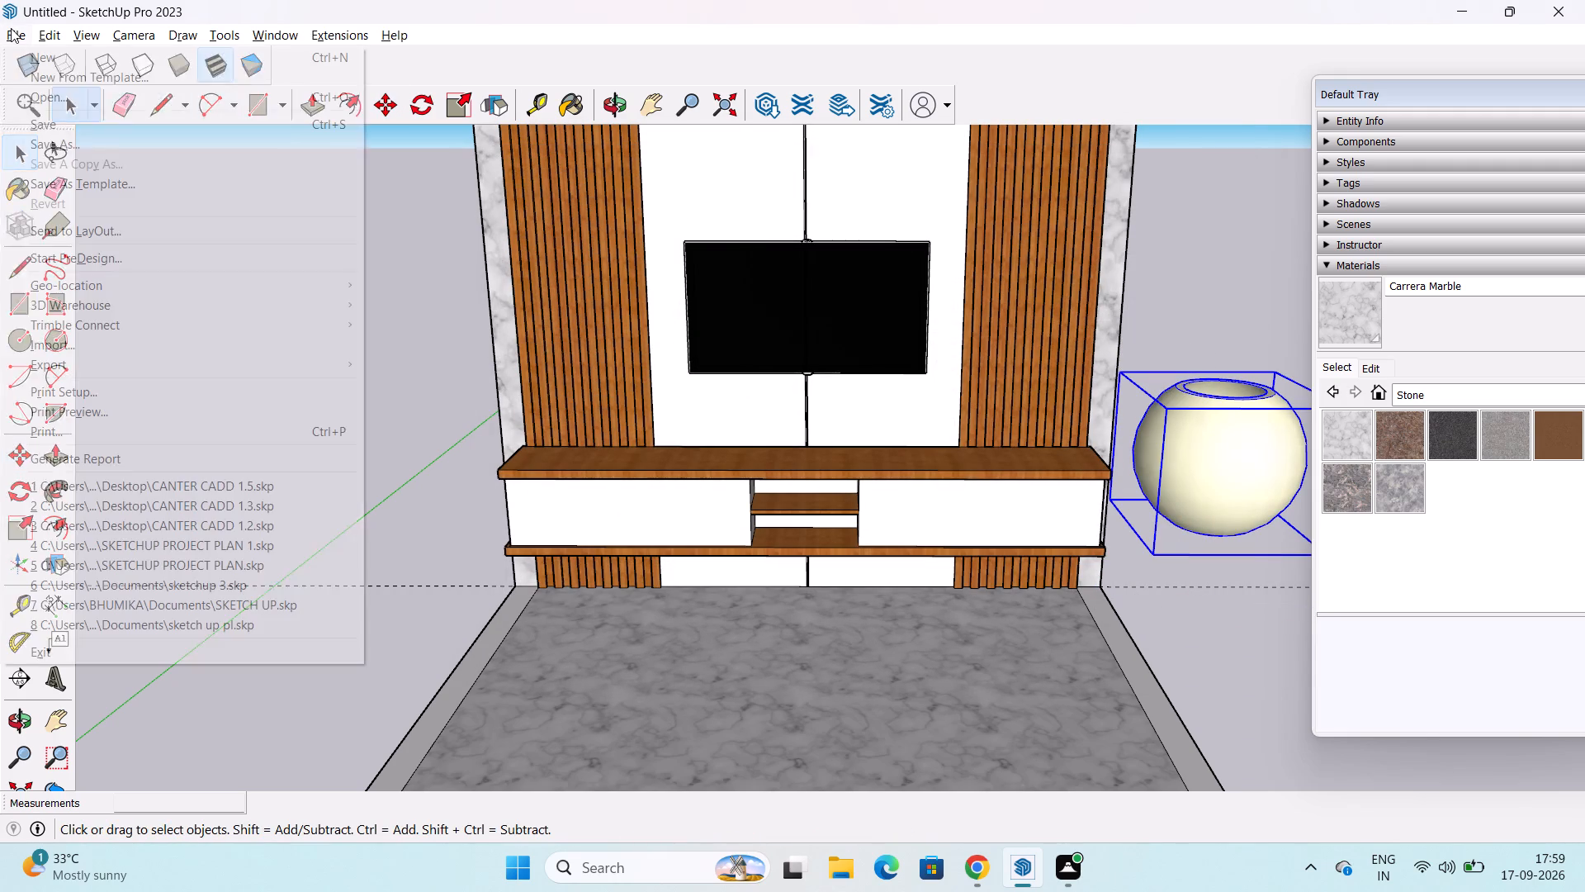
click(134, 351)
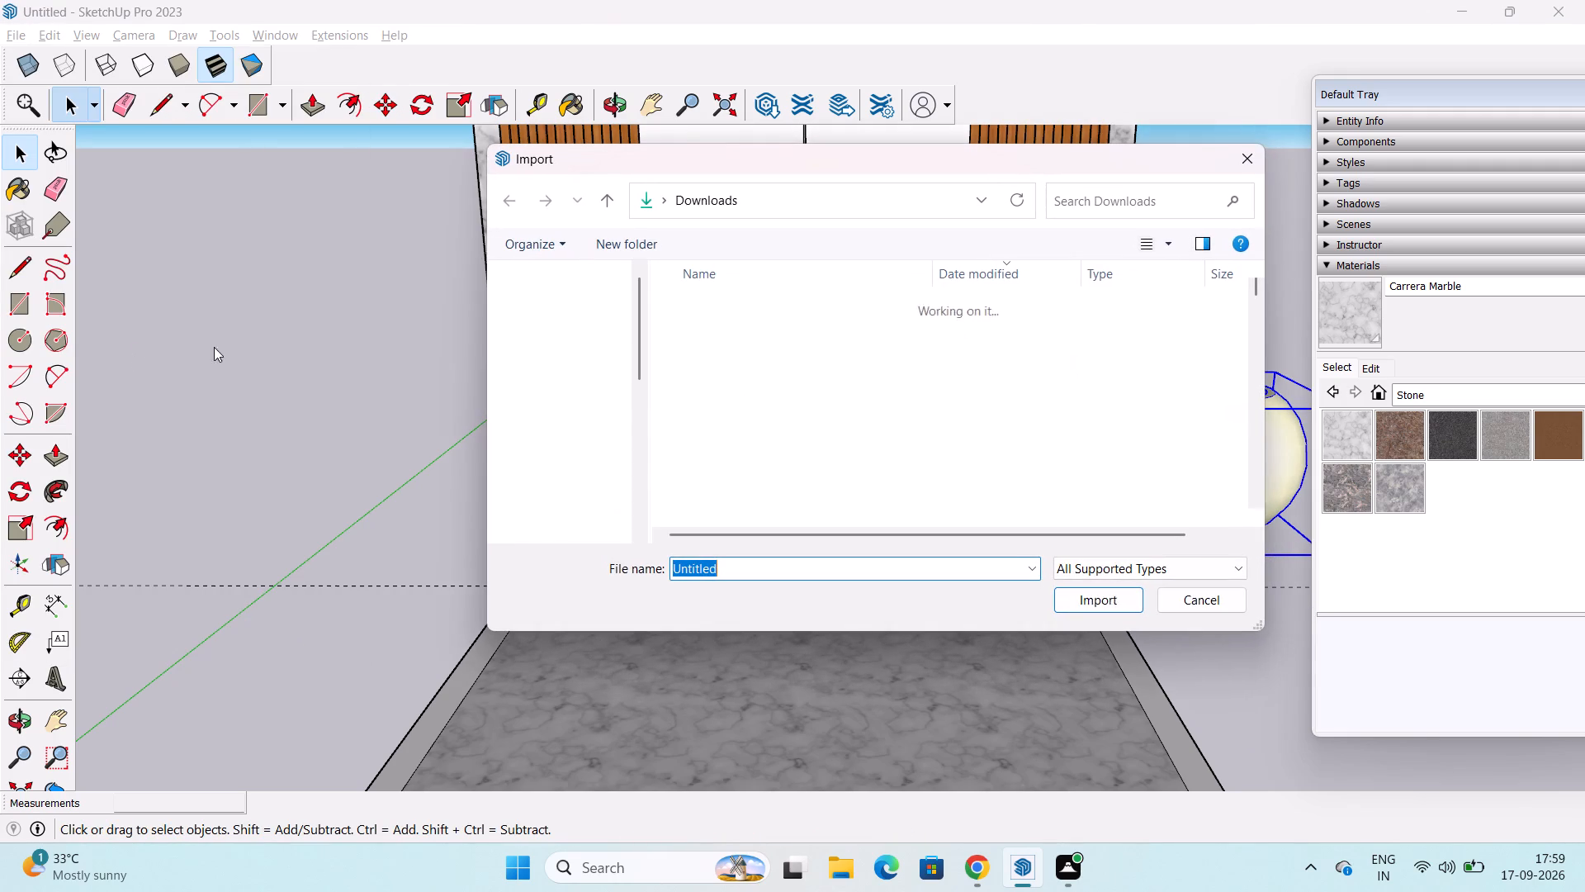
click(597, 456)
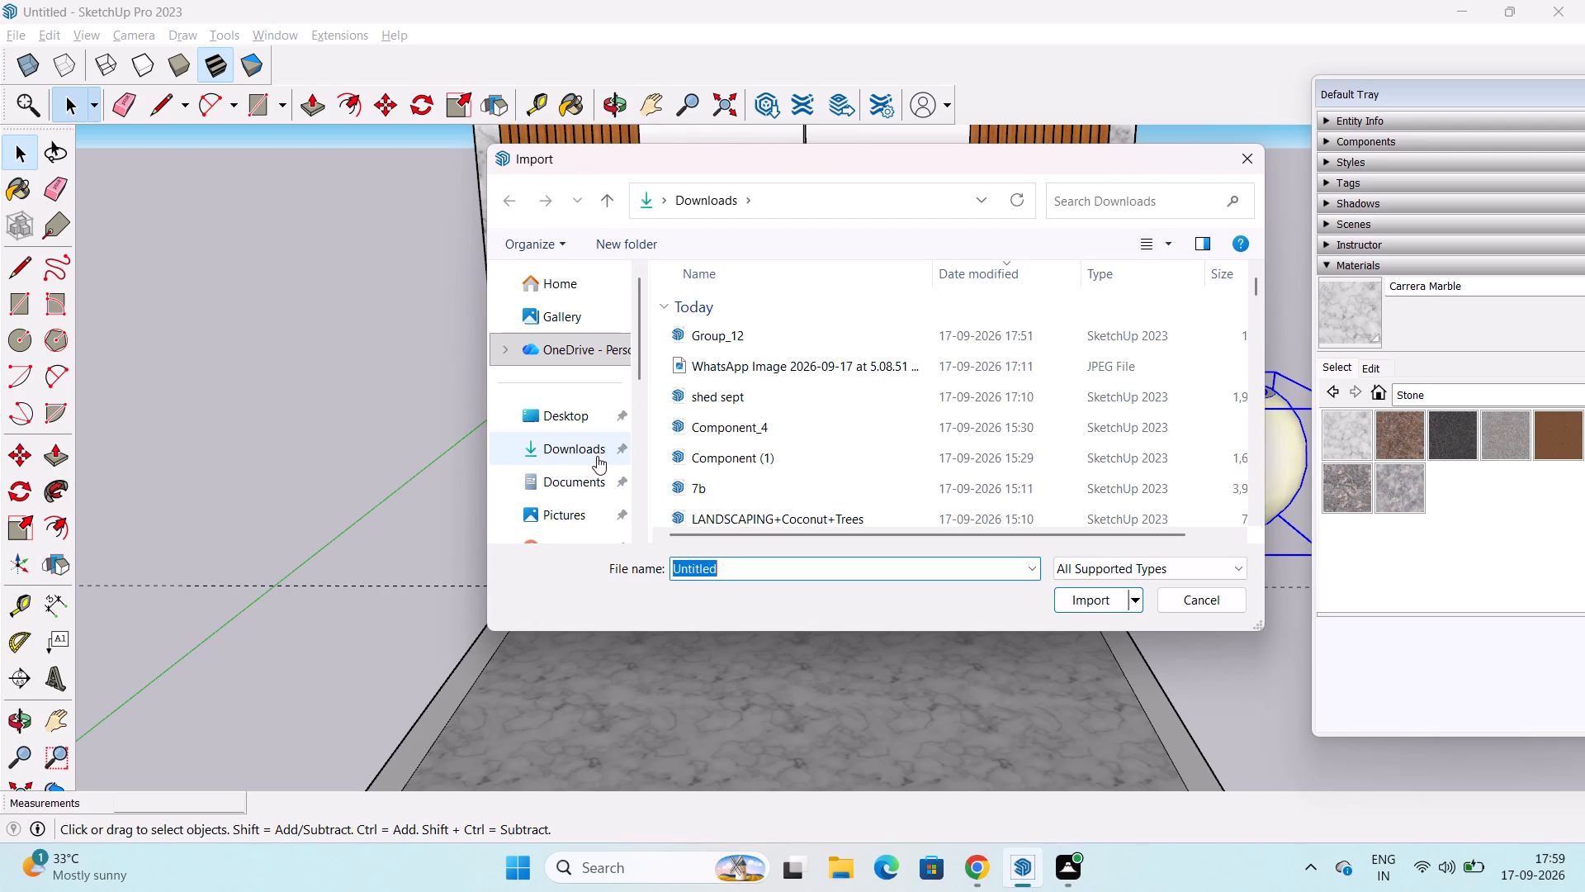
scroll(787, 439, down, 6)
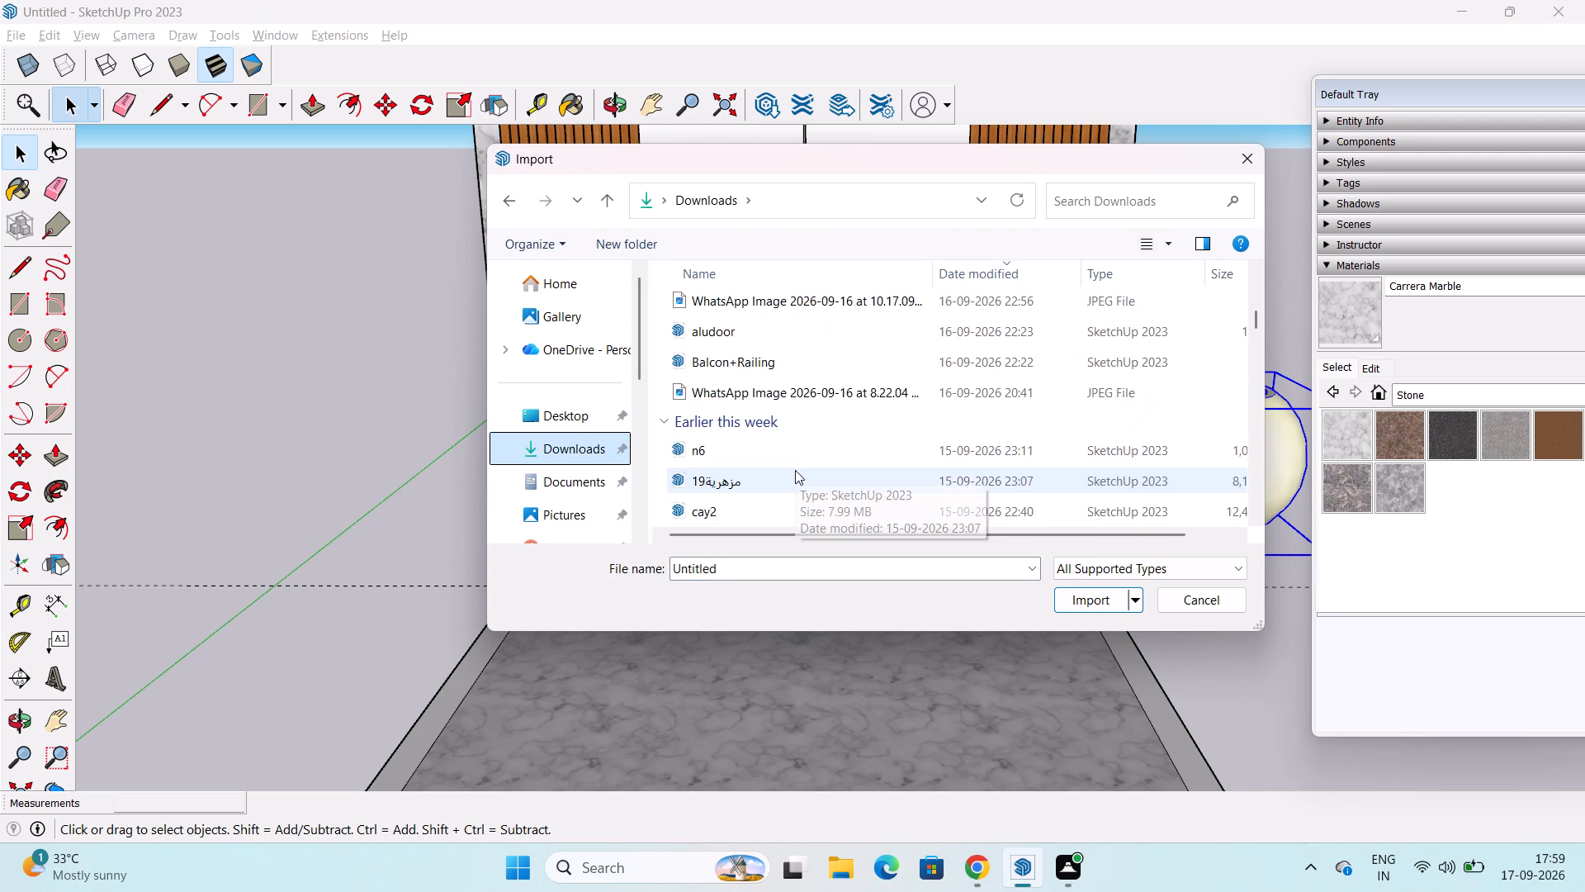
scroll(795, 470, down, 5)
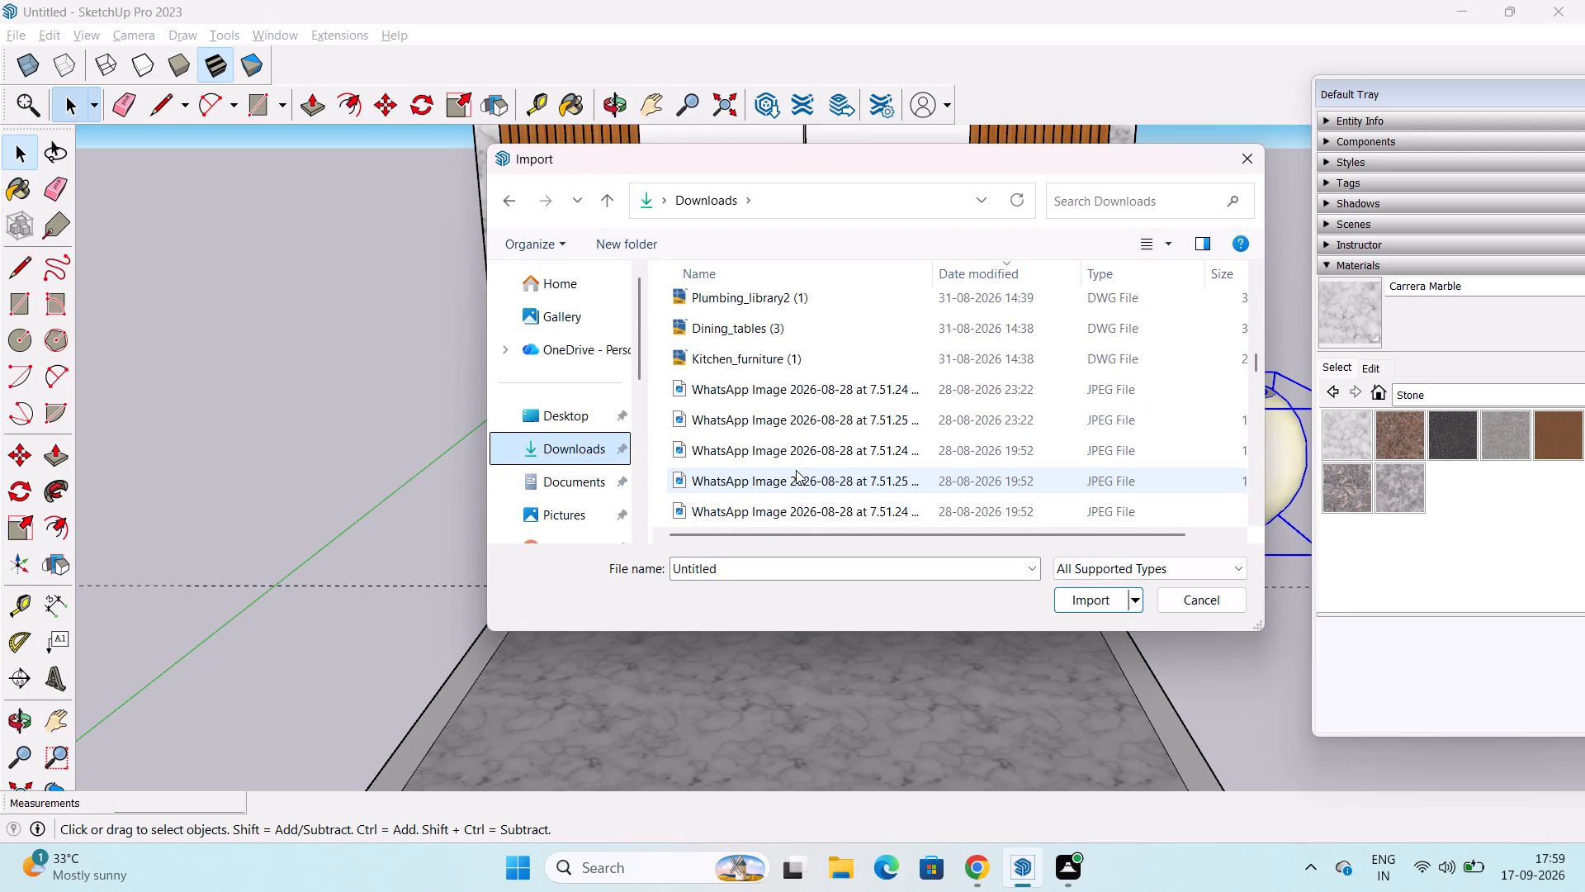
scroll(796, 470, down, 6)
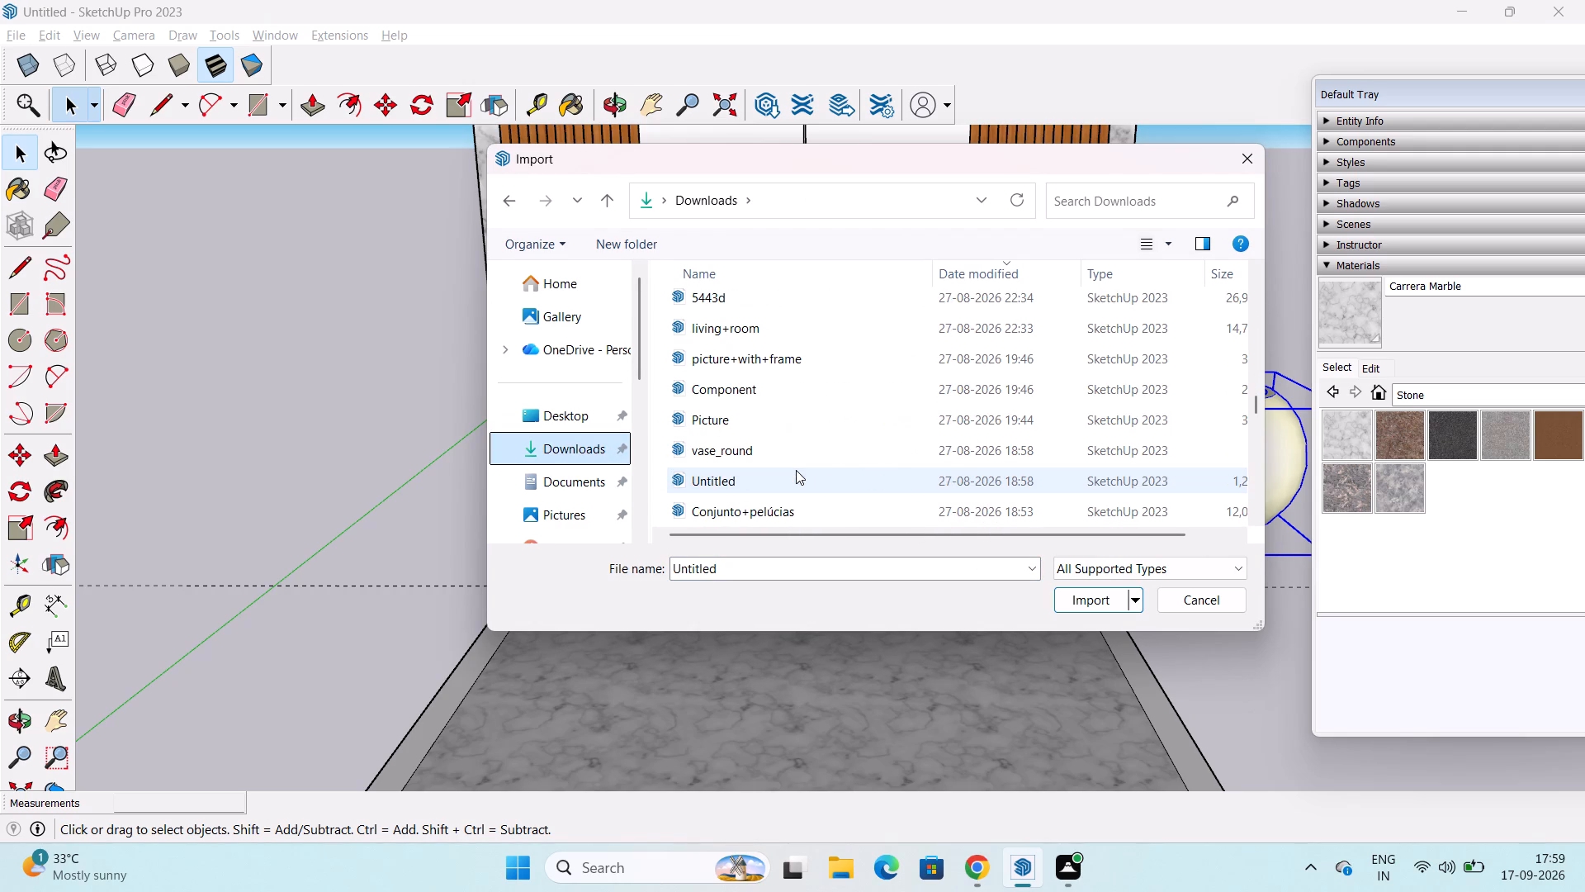
scroll(796, 470, down, 3)
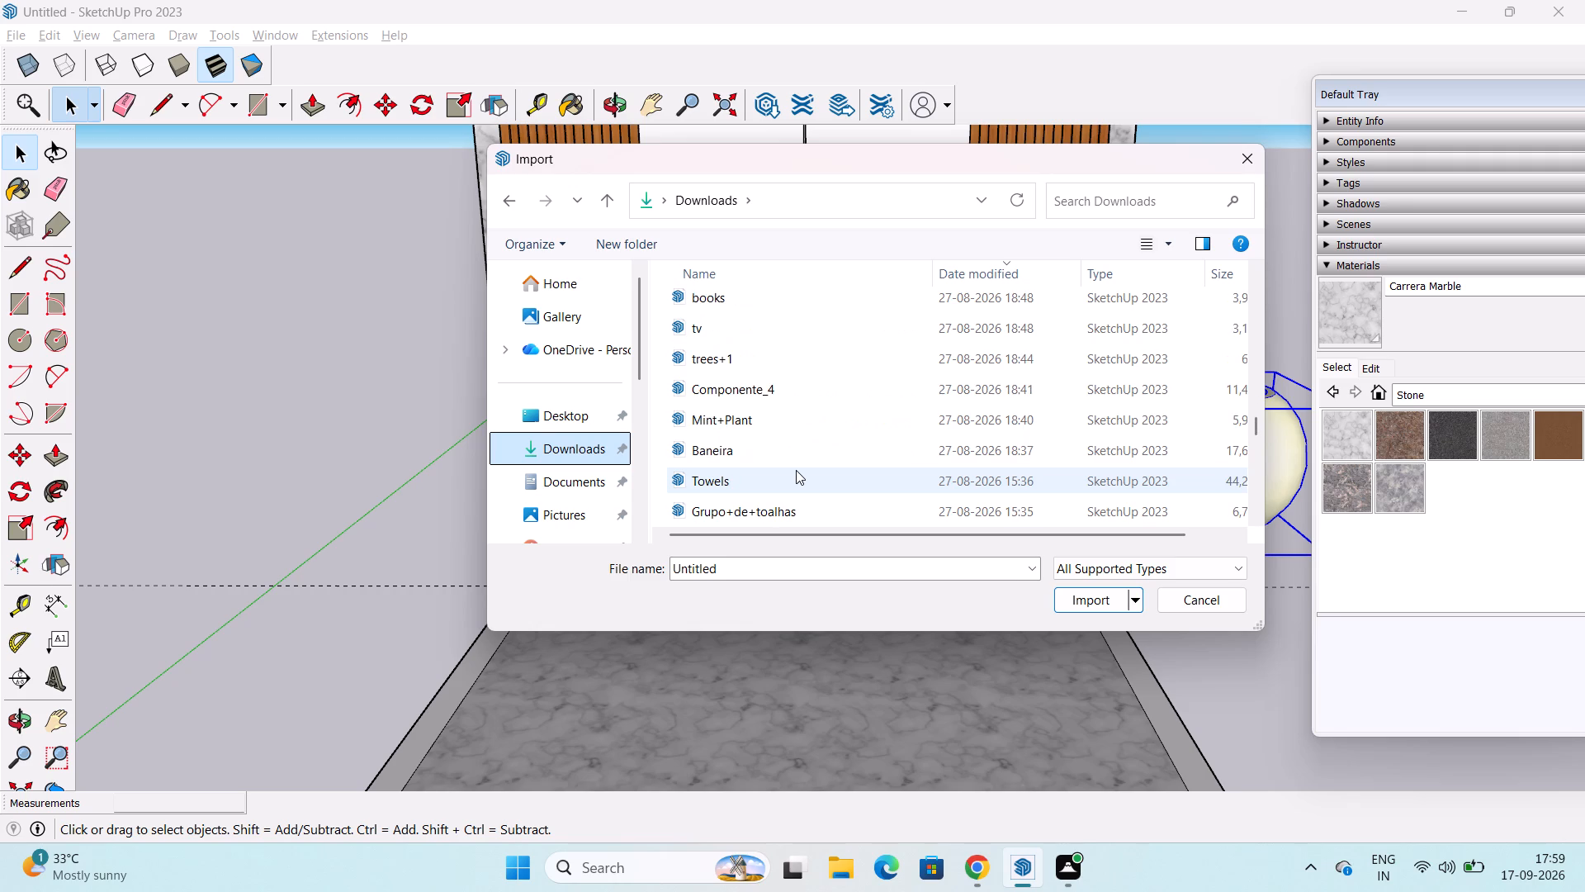
click(749, 417)
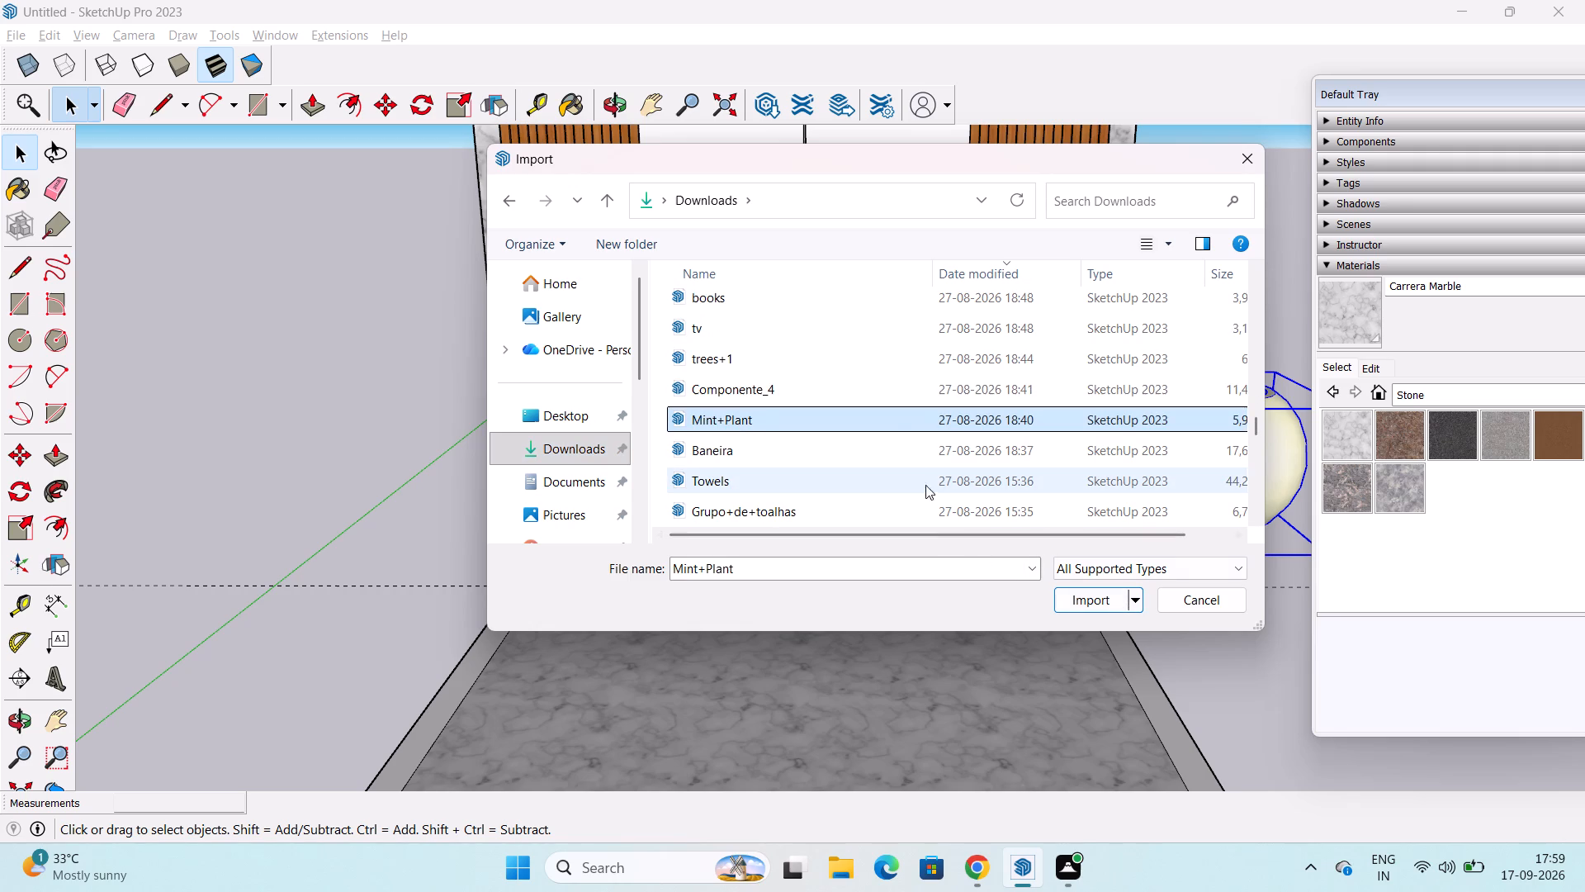
drag(867, 415, 873, 426)
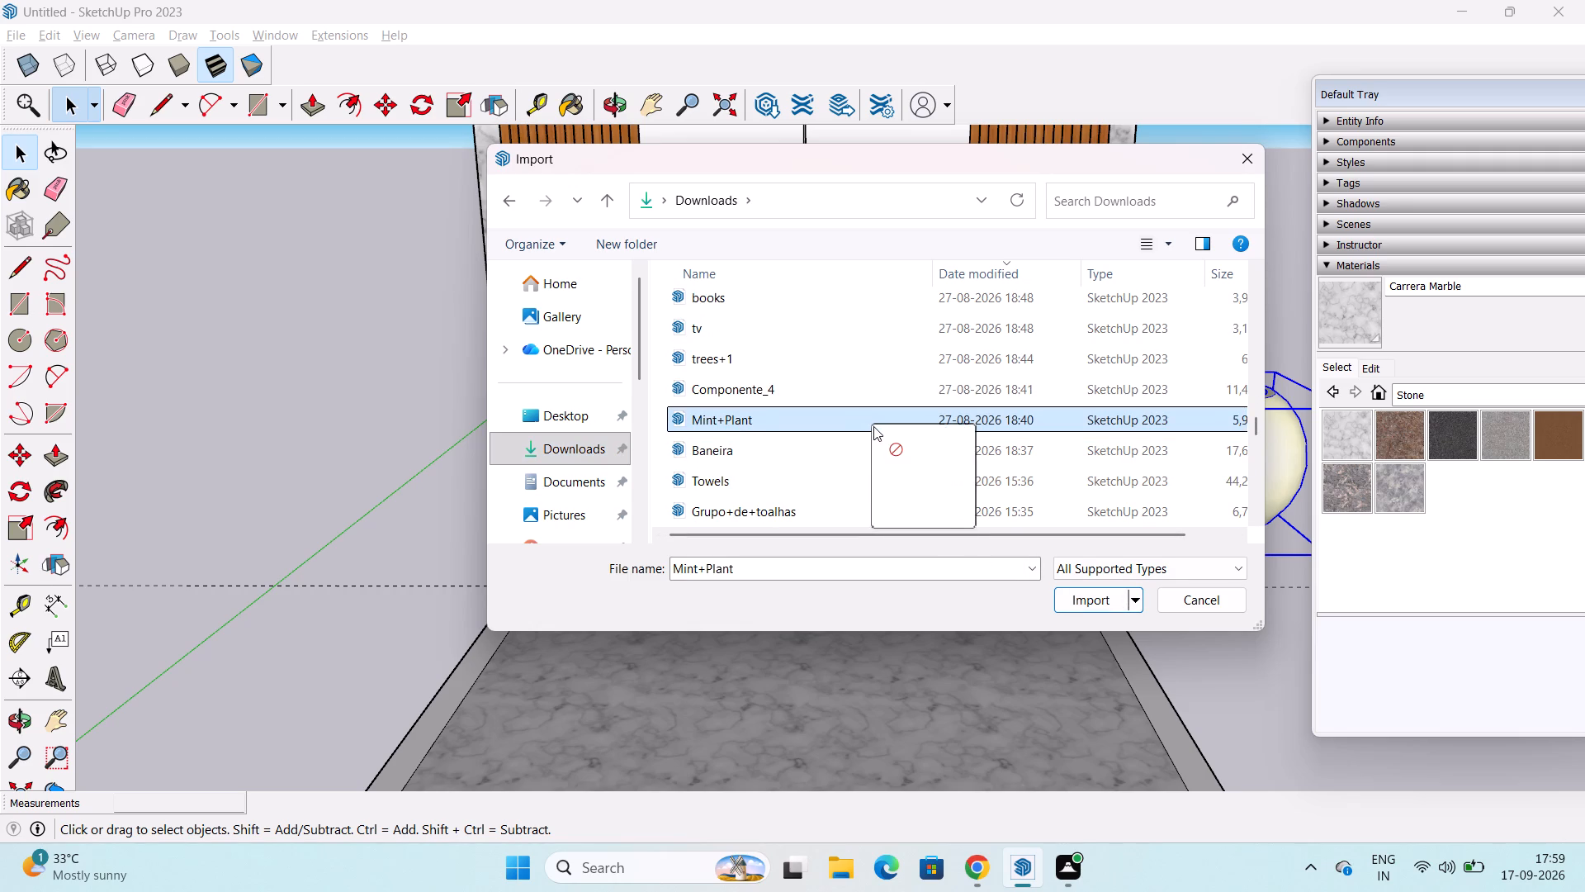
drag(873, 426, 821, 416)
click(1105, 602)
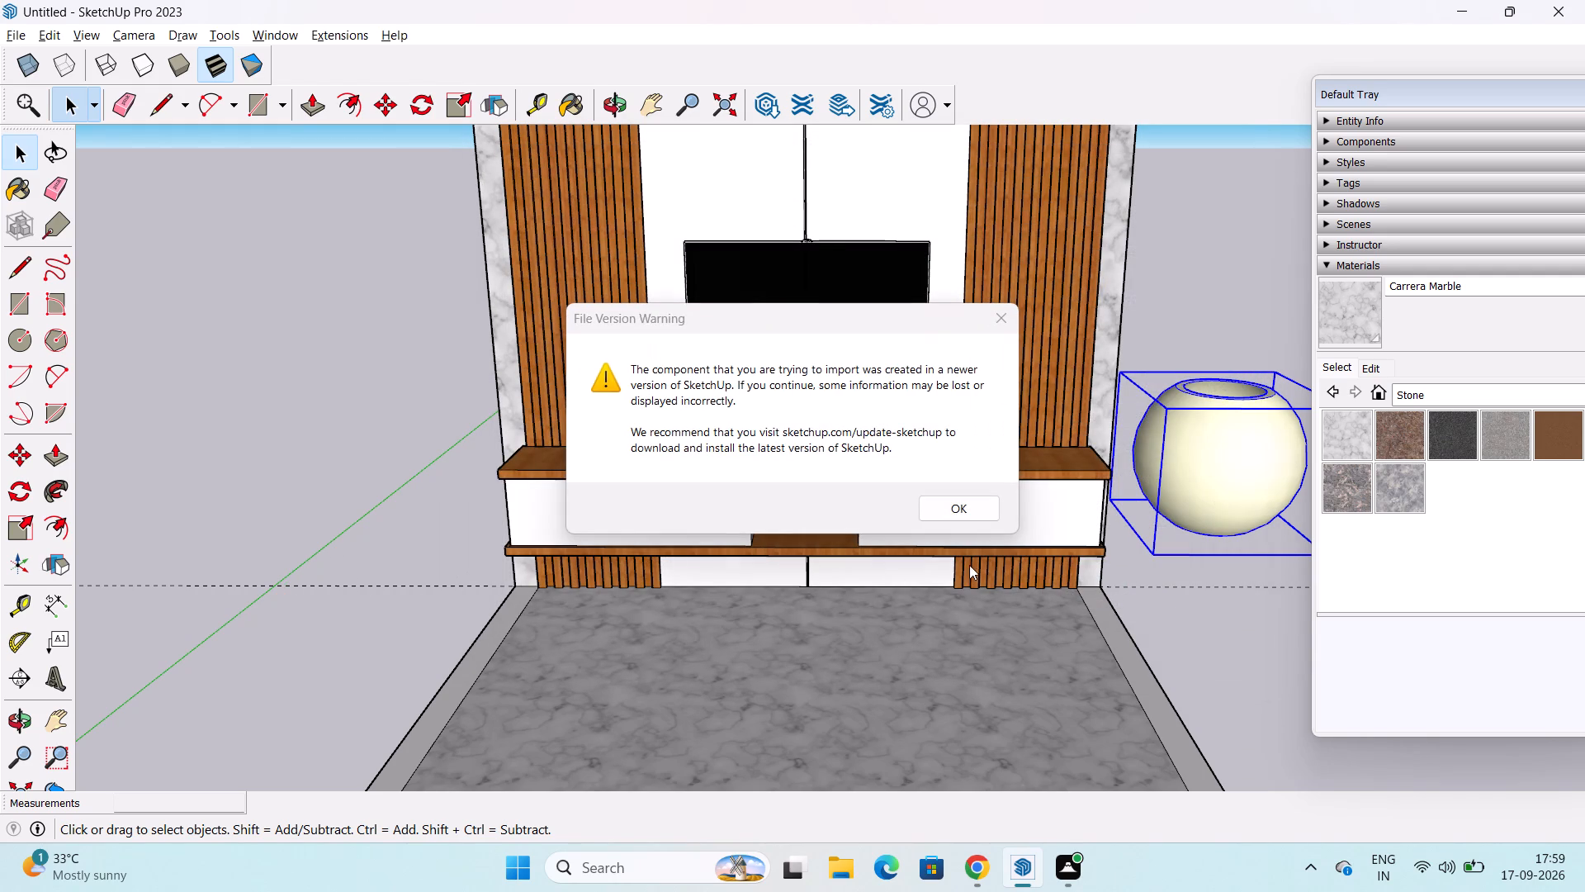
click(989, 515)
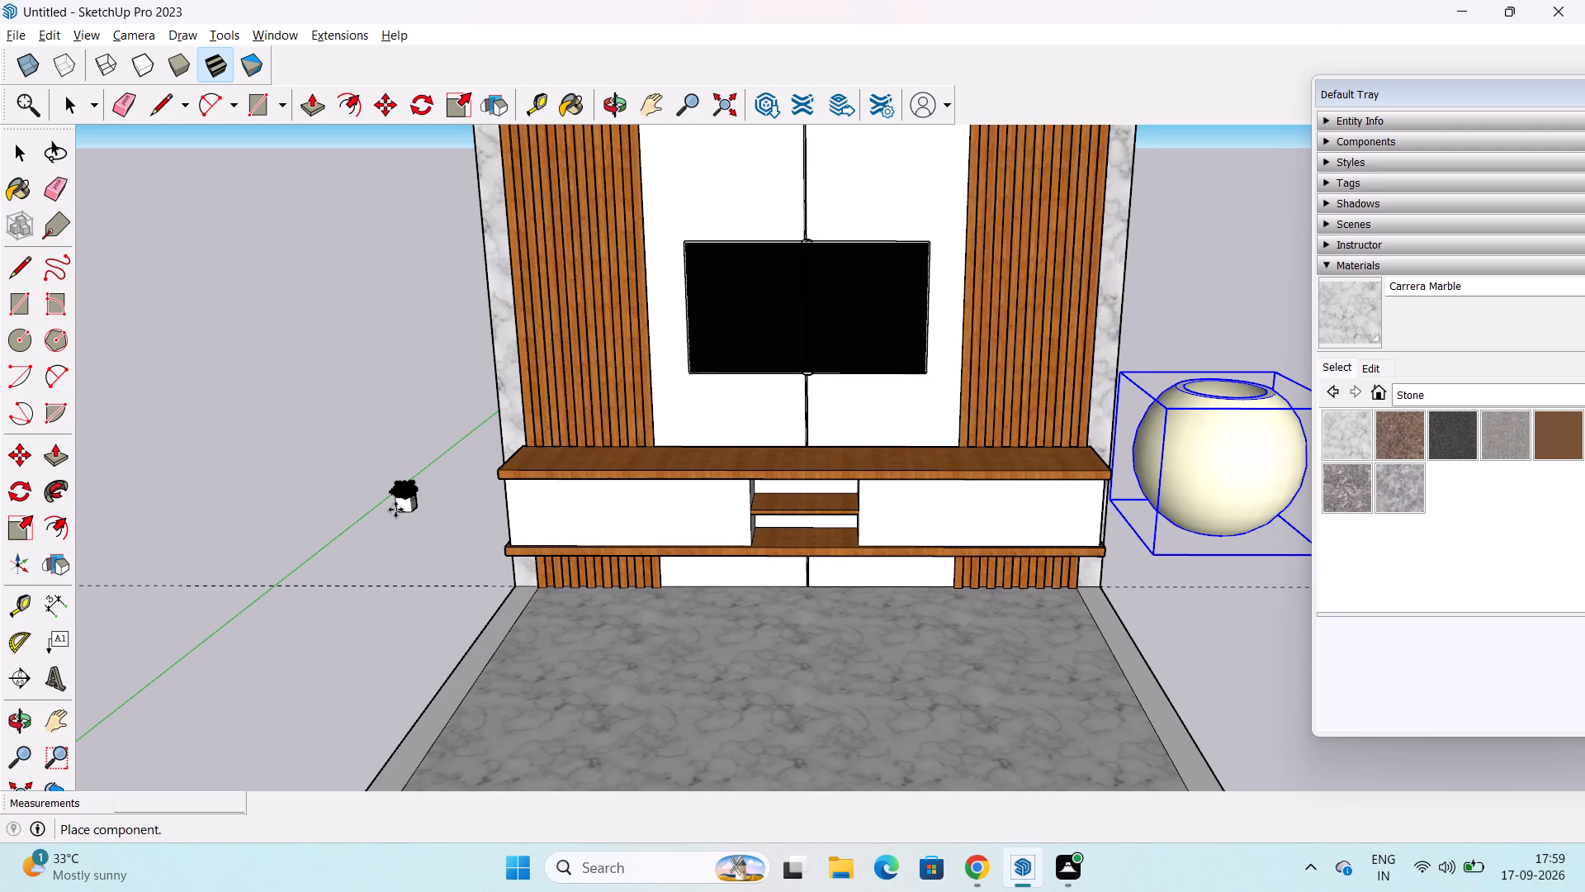
click(395, 510)
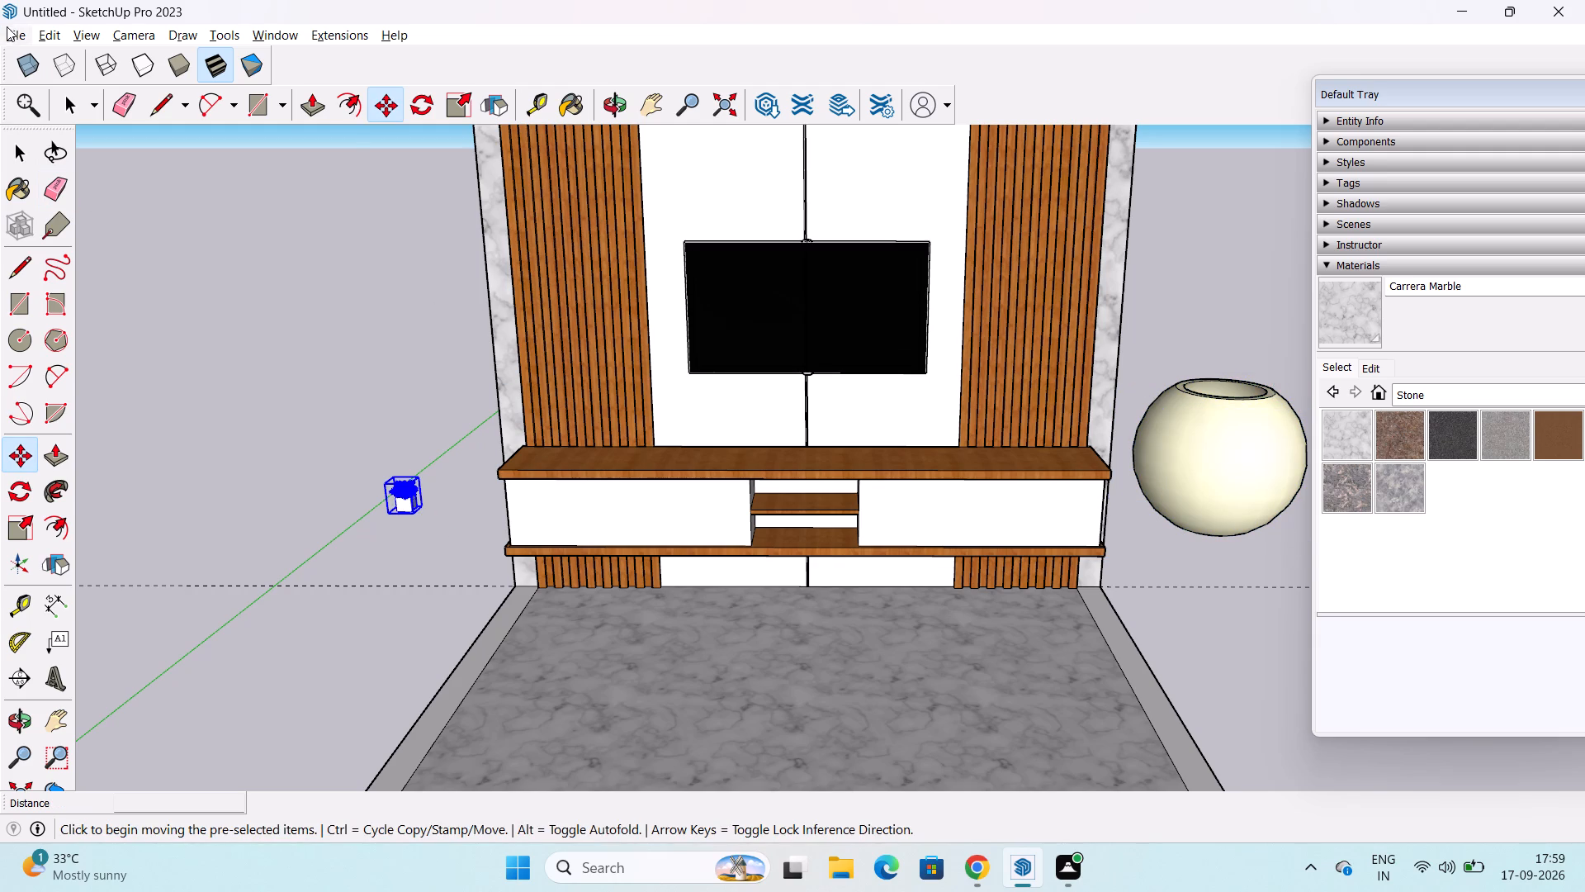
Import the Untitled model dated 27-08-2026 from the Downloads folder and place it on the far side of the mint plant from the TV unit.
click(7, 29)
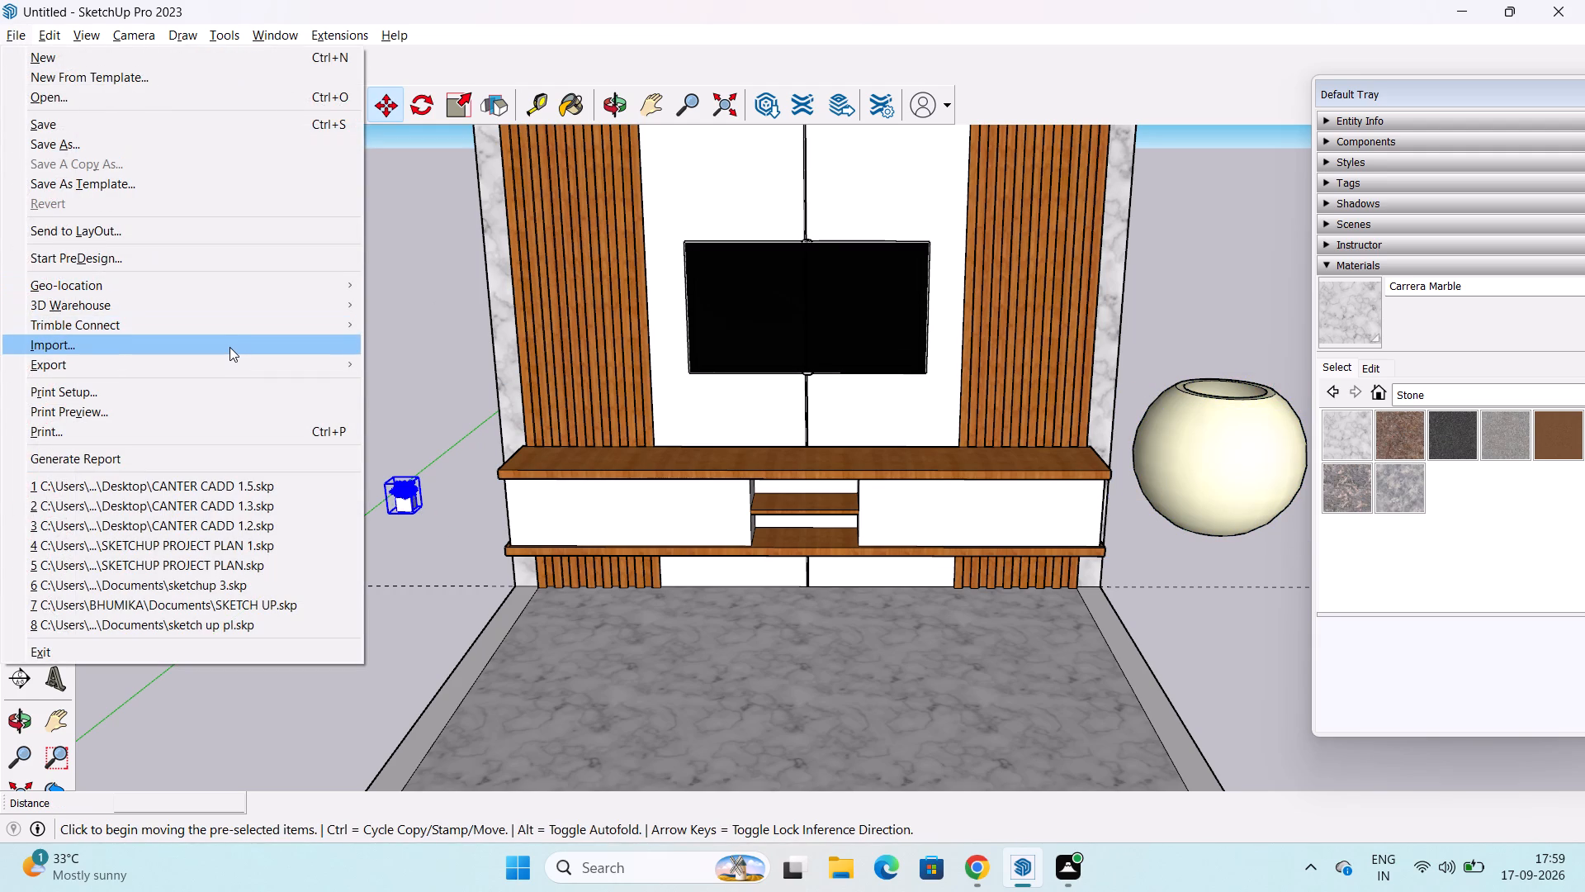
click(229, 347)
scroll(911, 432, down, 6)
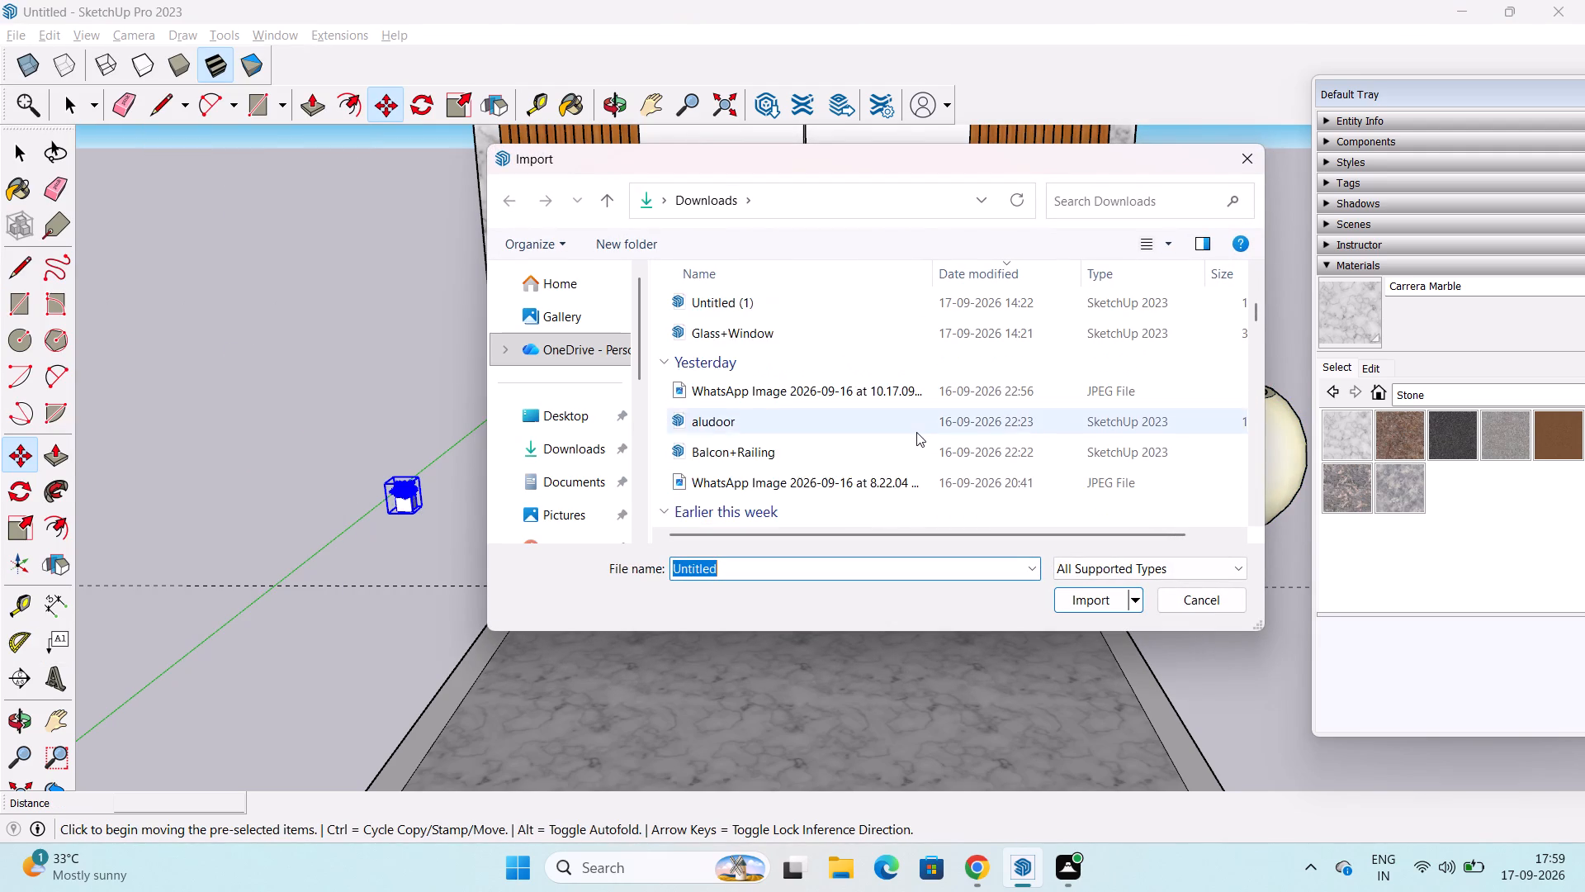
scroll(916, 432, down, 15)
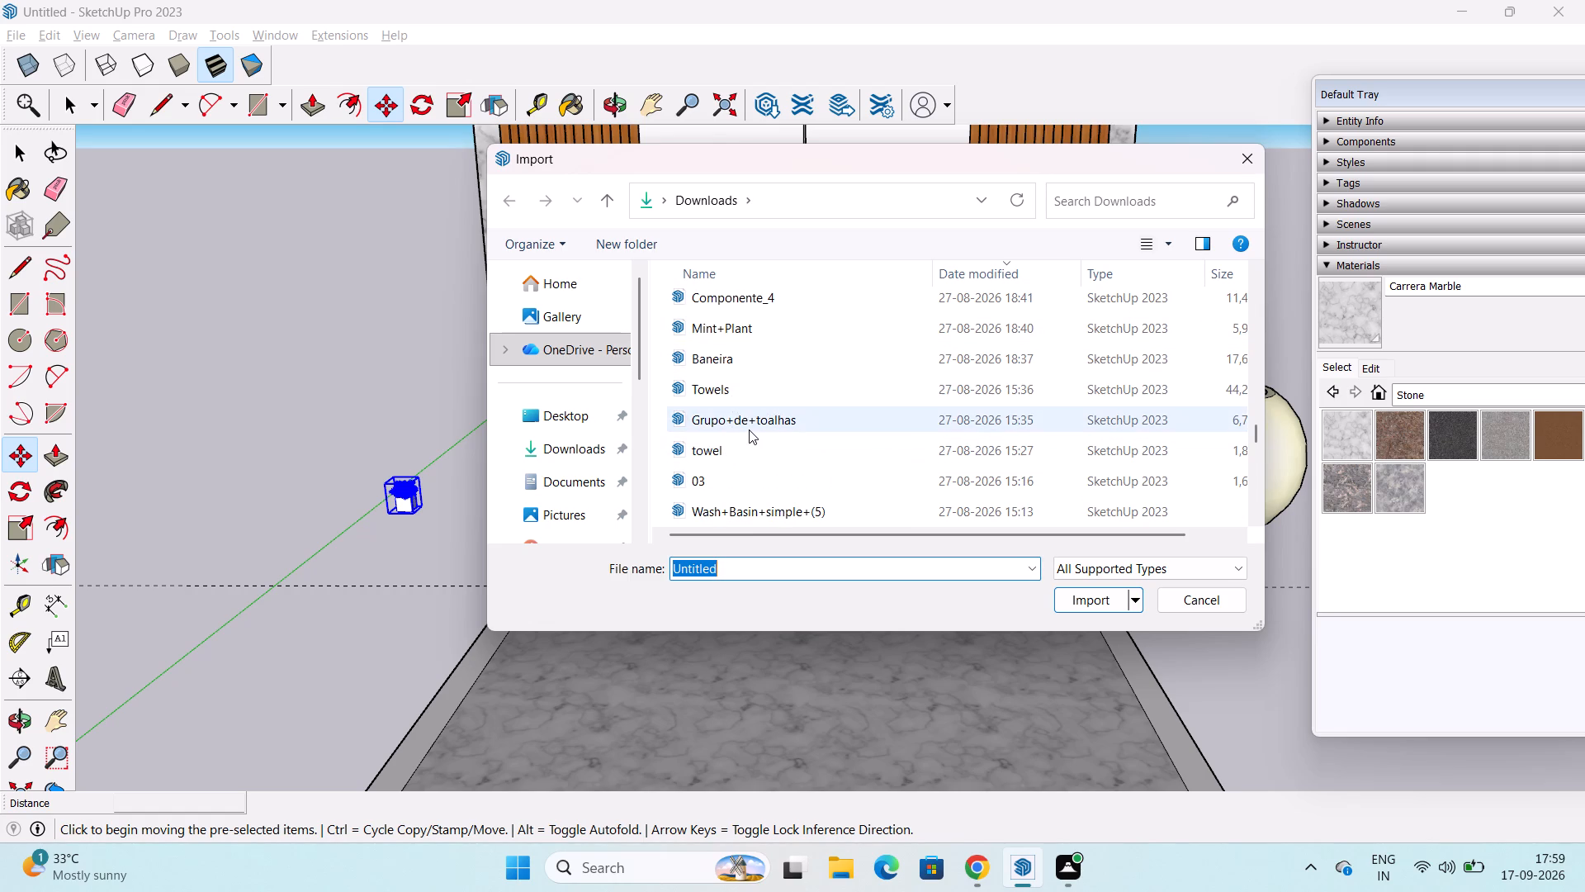
scroll(749, 429, down, 1)
scroll(750, 429, up, 1)
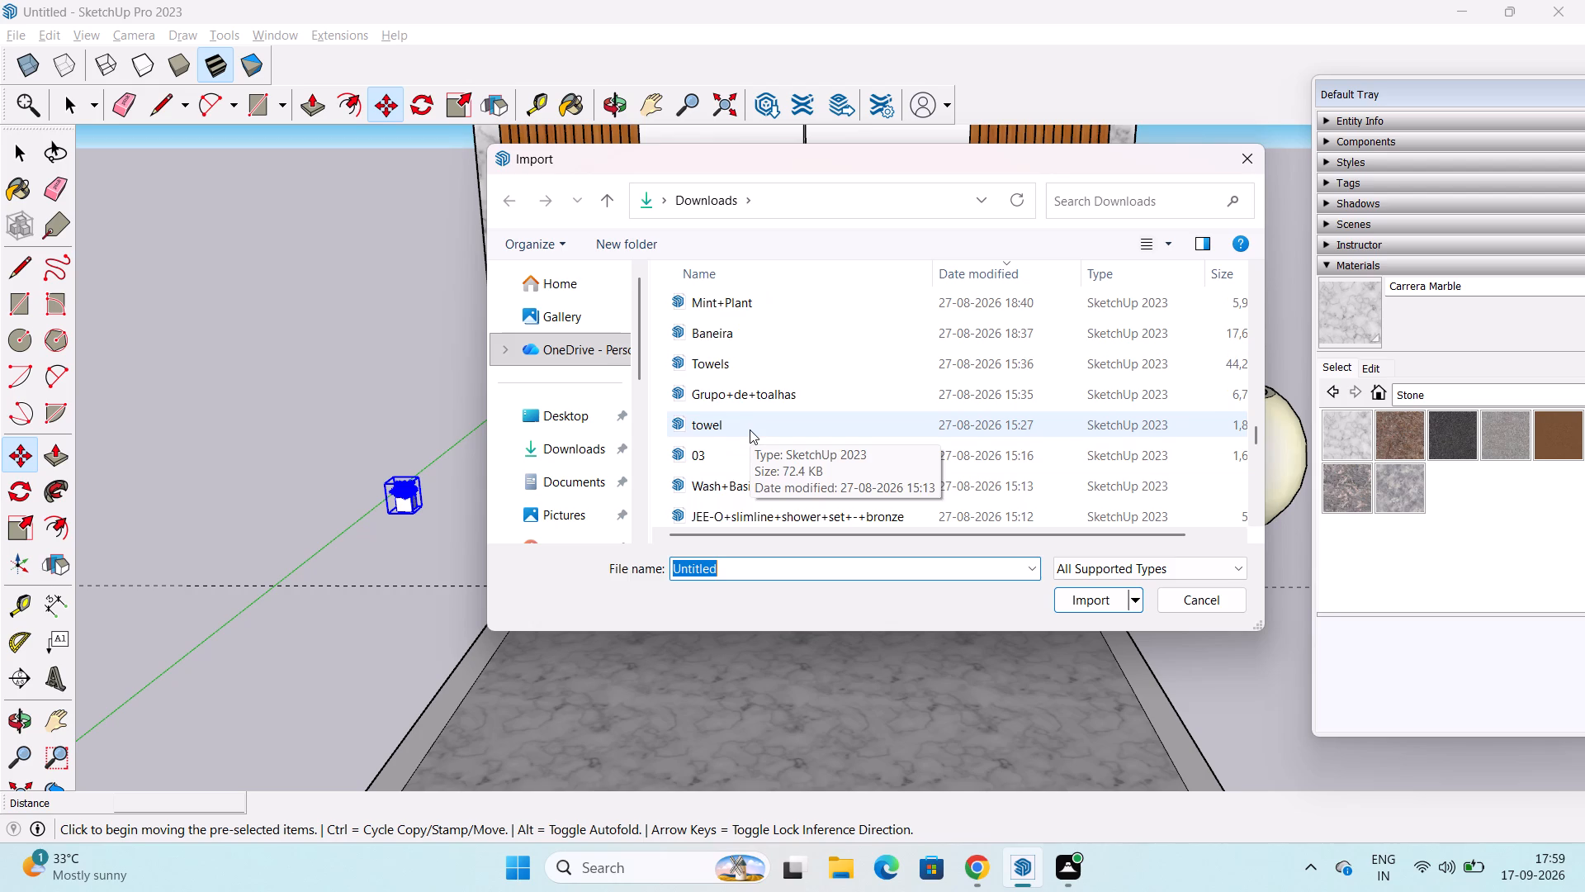
scroll(750, 429, up, 2)
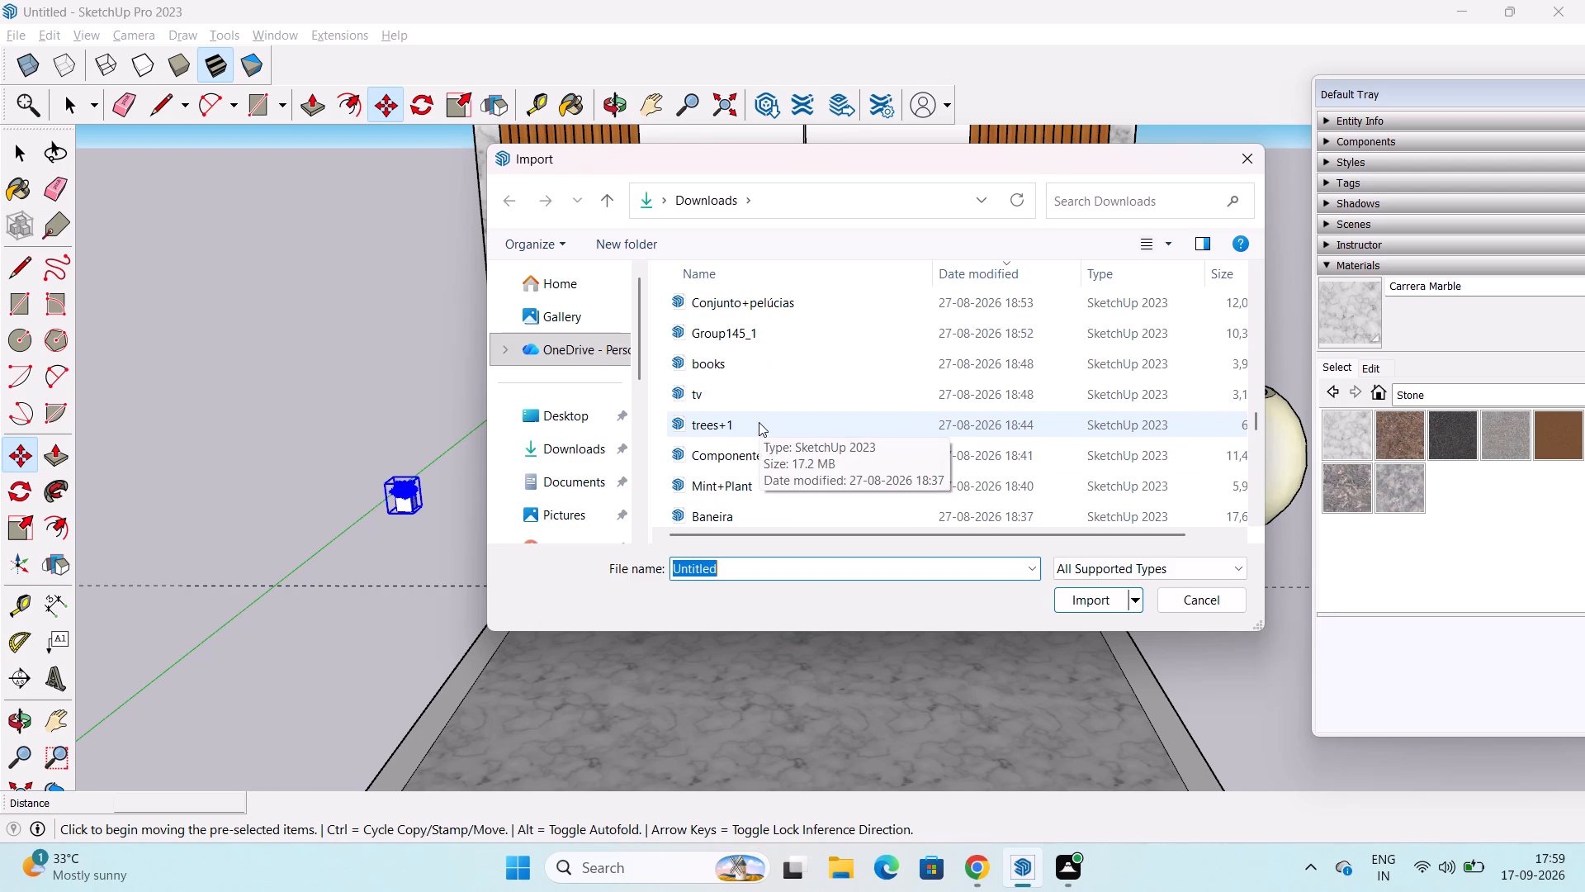
scroll(759, 422, up, 1)
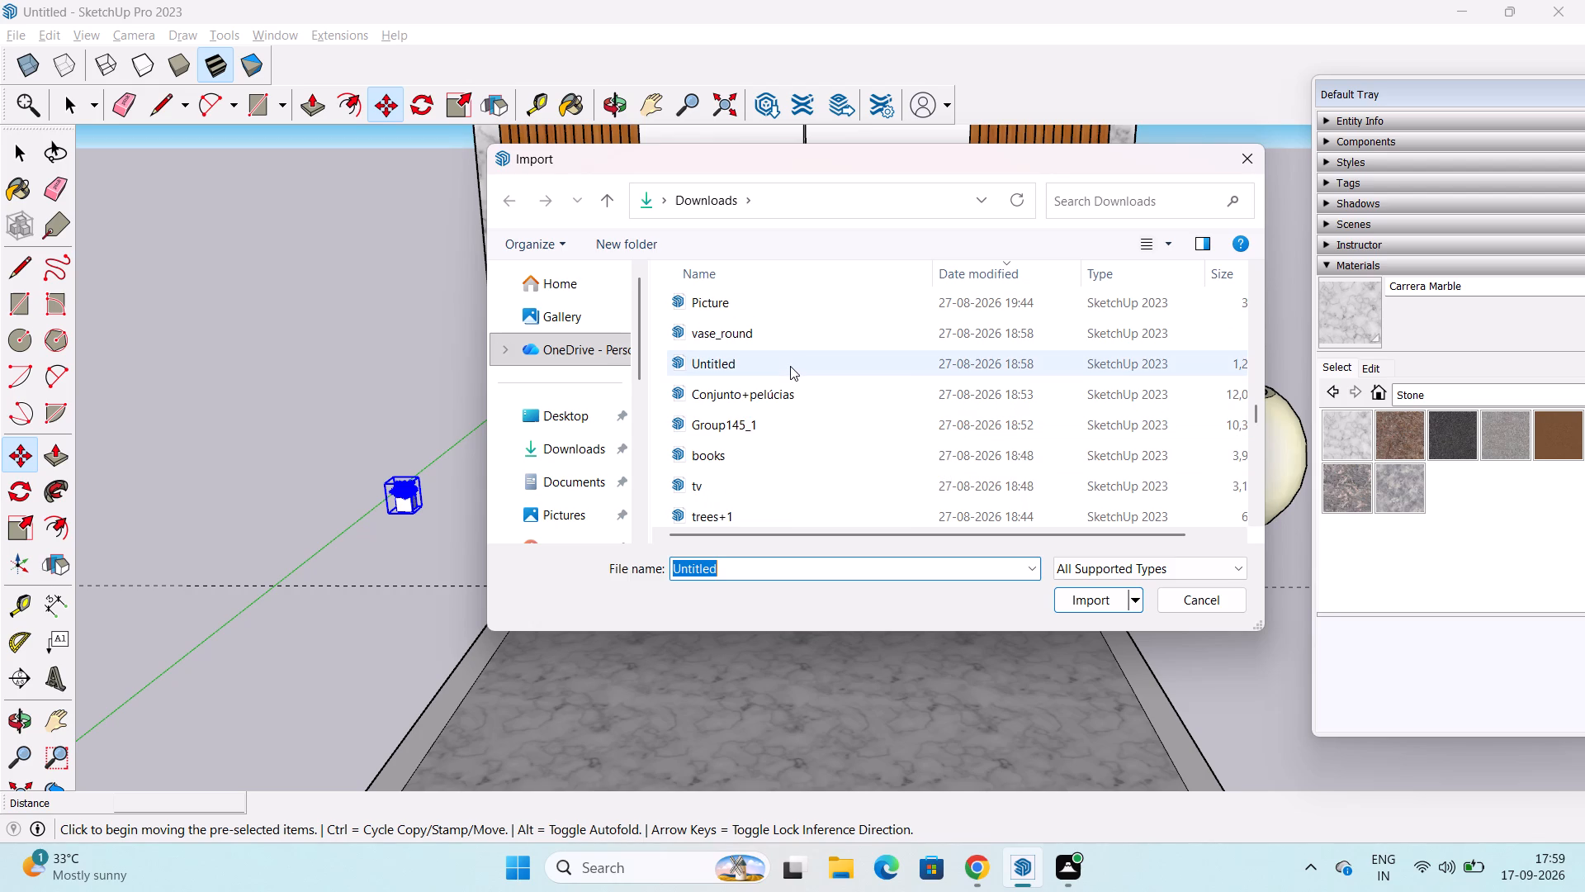
scroll(790, 366, up, 1)
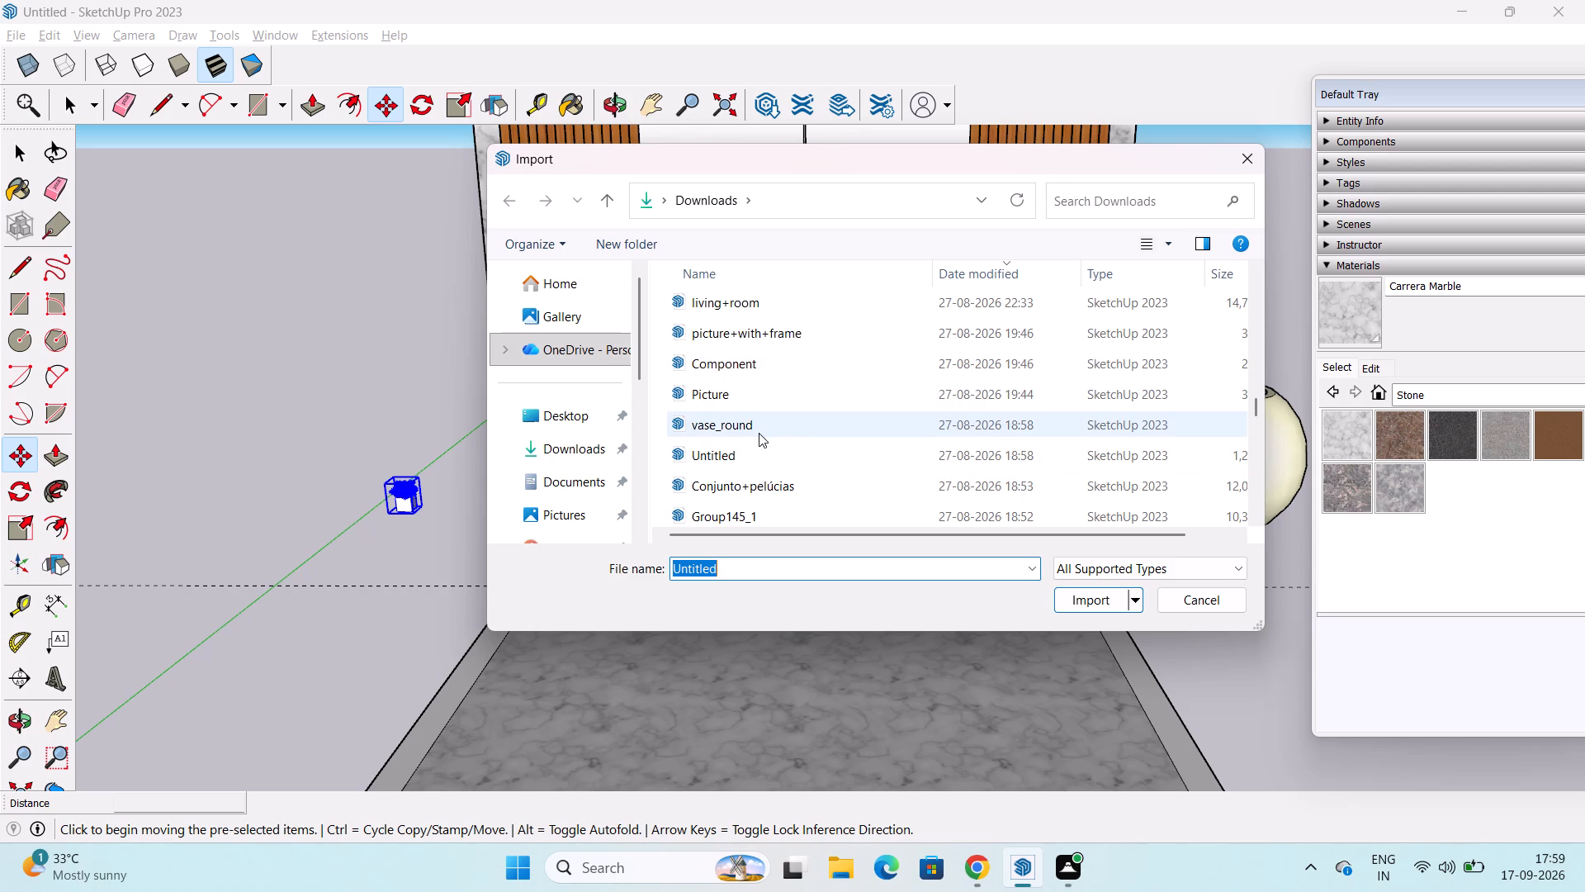
scroll(759, 433, up, 1)
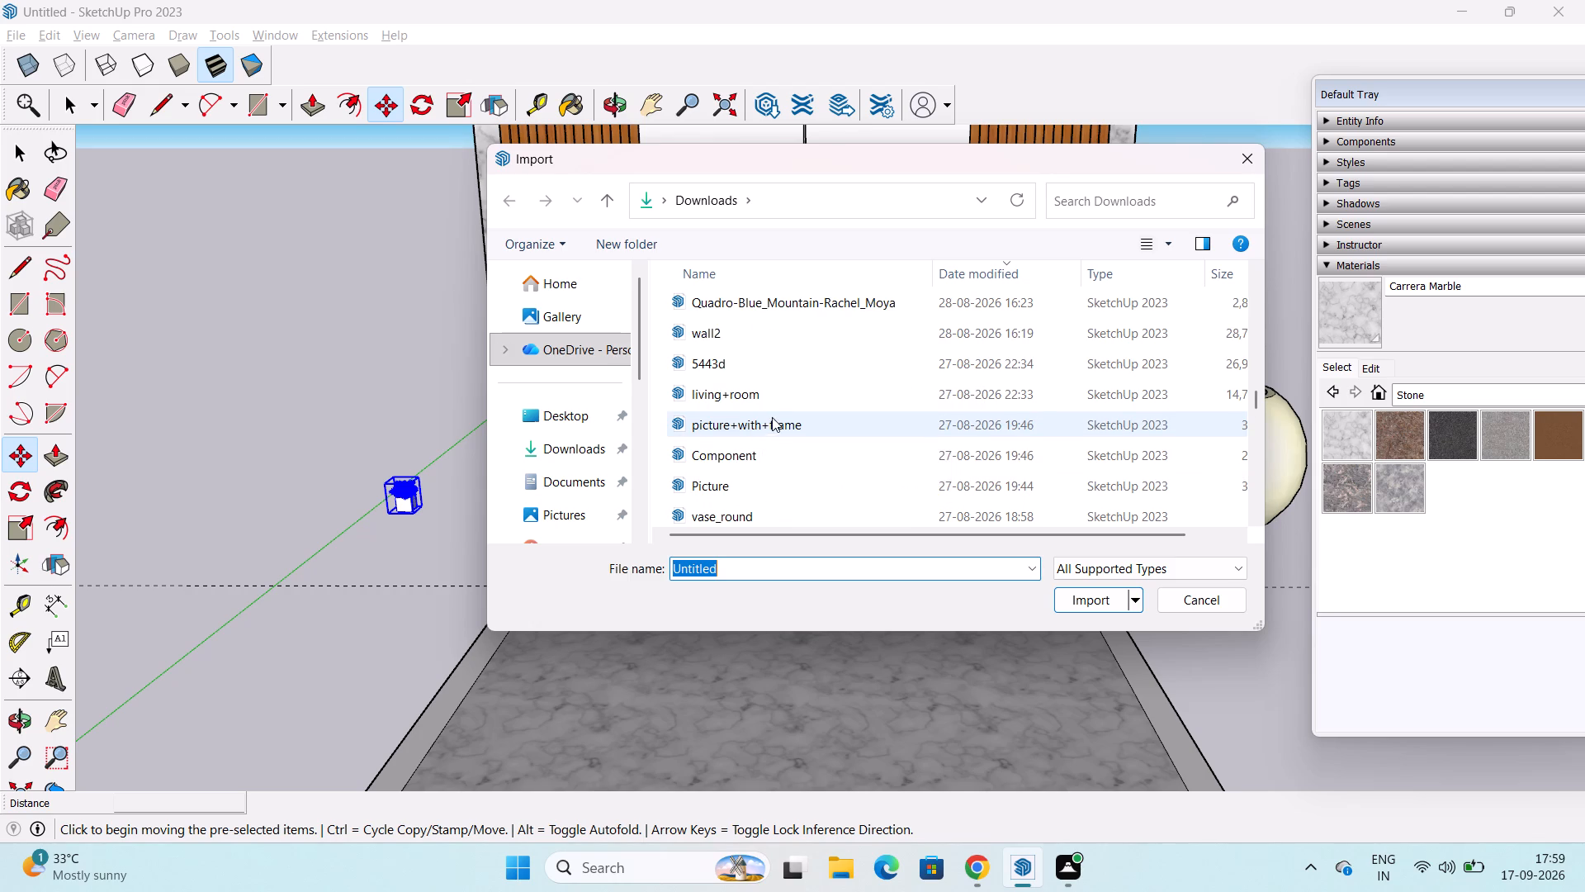
scroll(774, 415, up, 1)
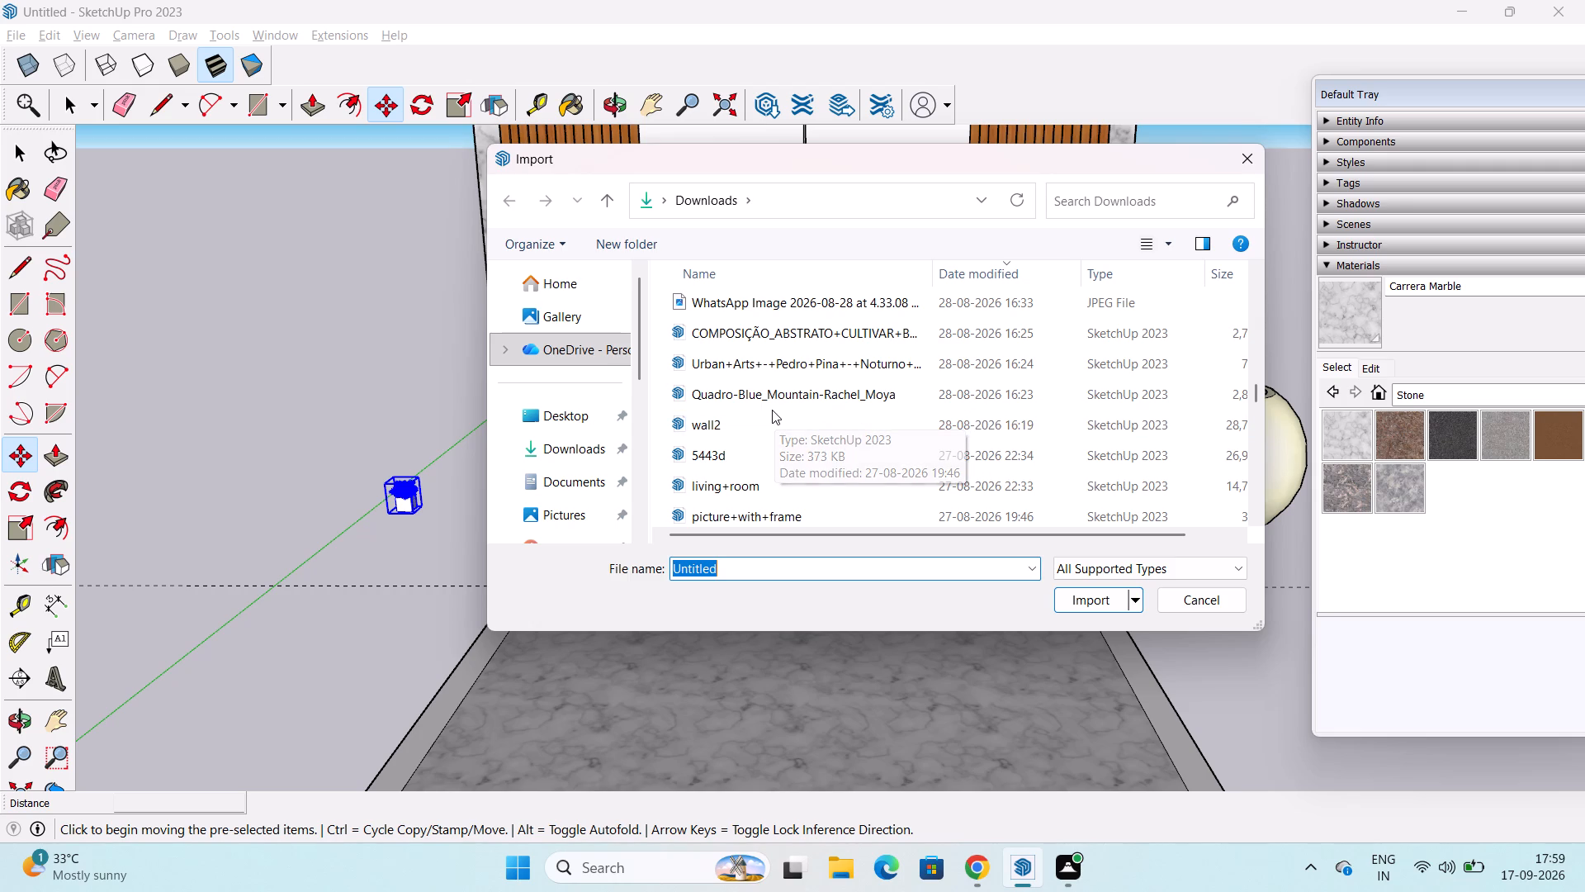
scroll(772, 410, down, 1)
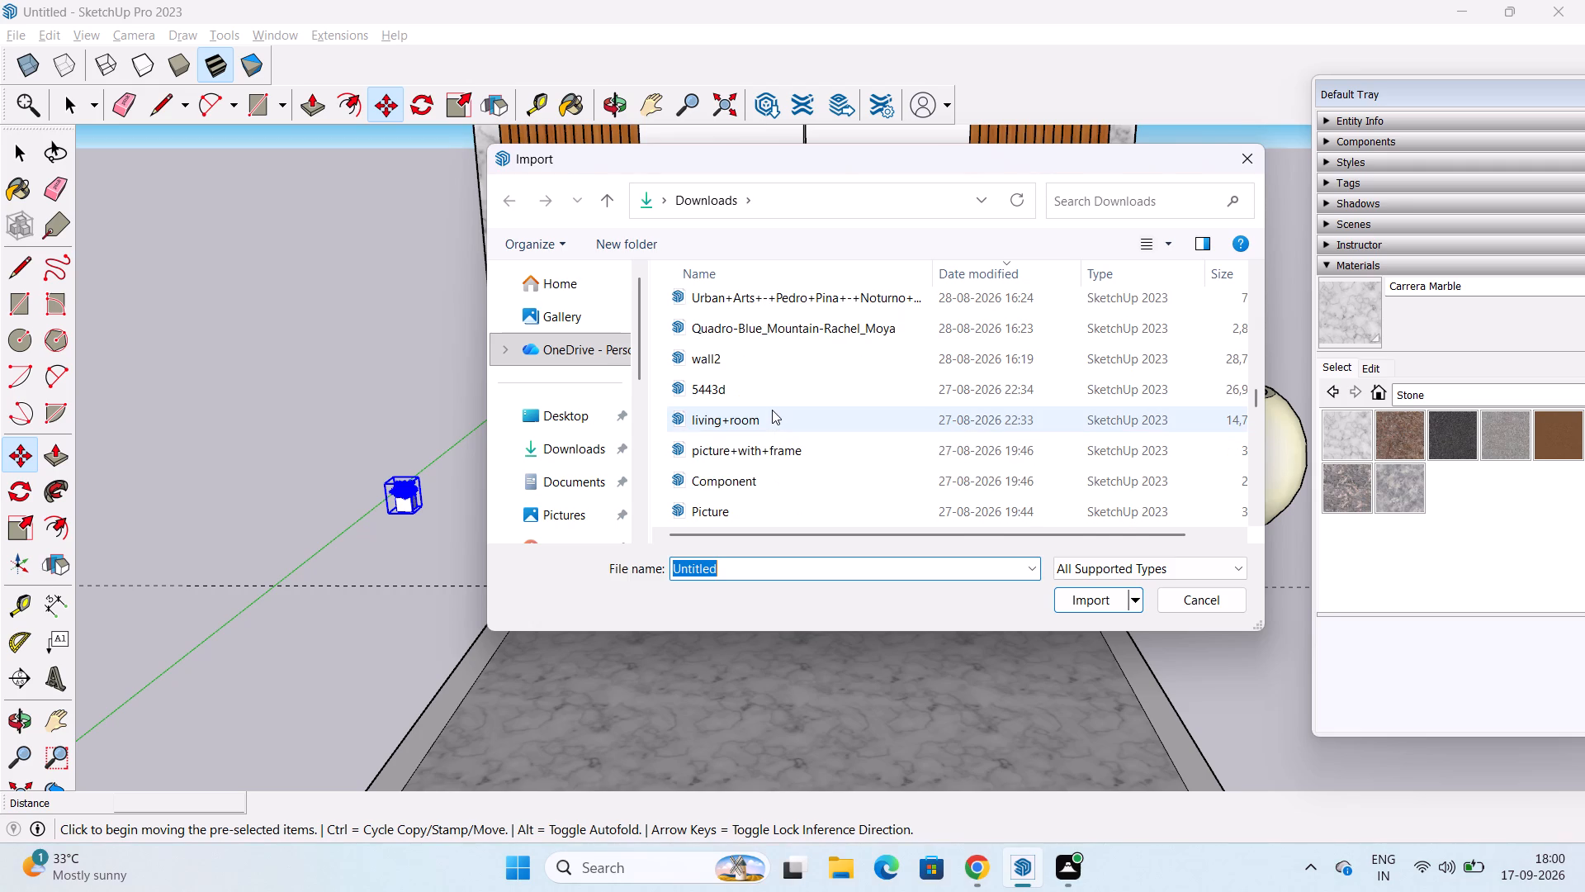
scroll(772, 410, down, 1)
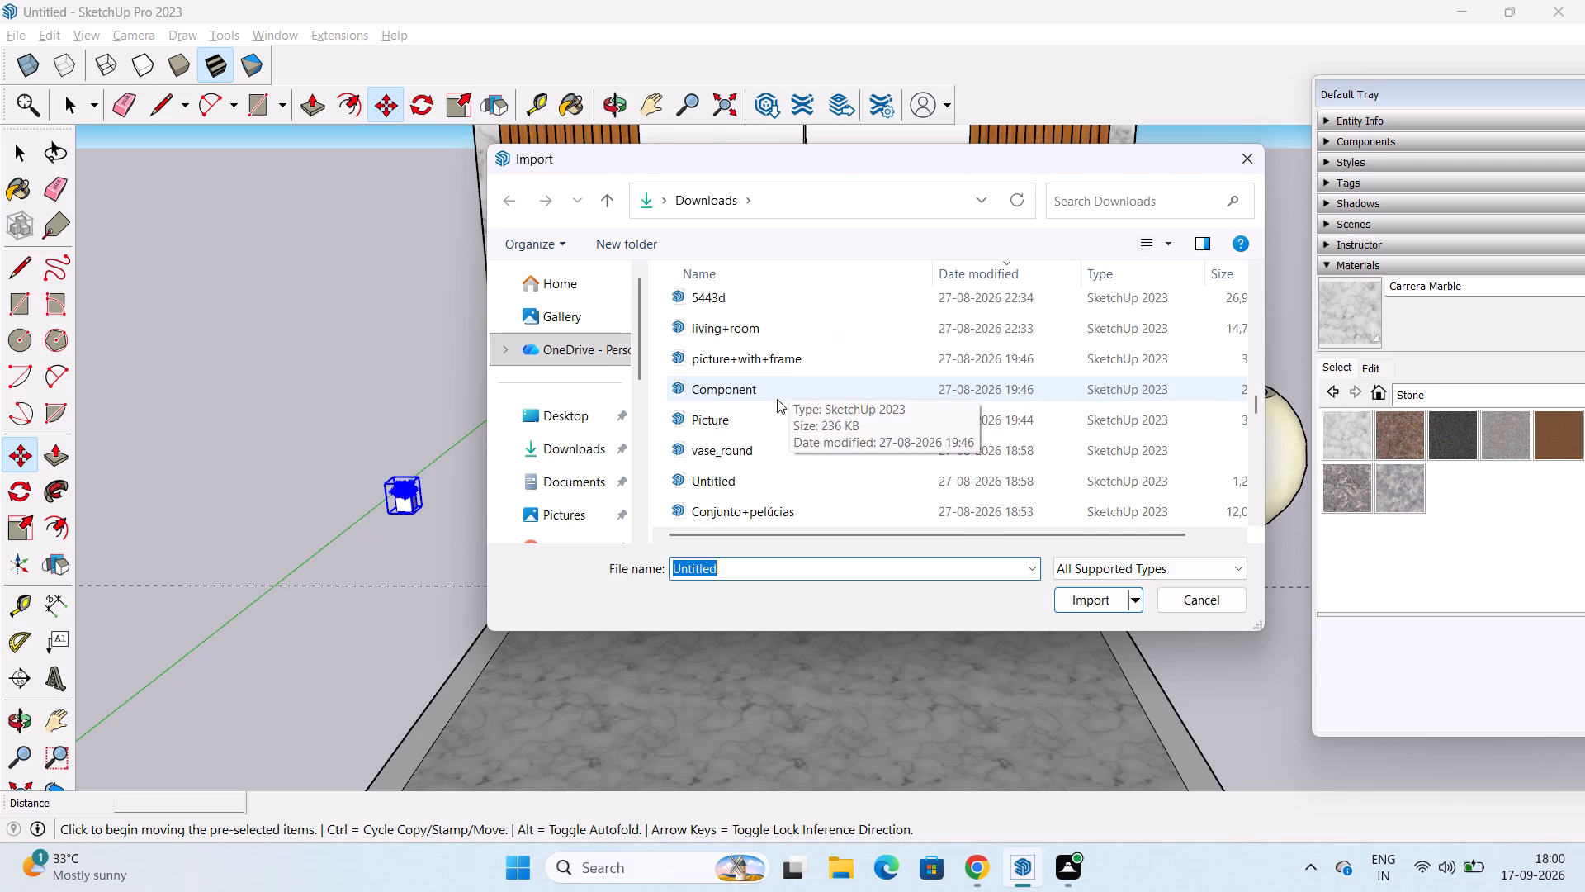
scroll(752, 454, down, 1)
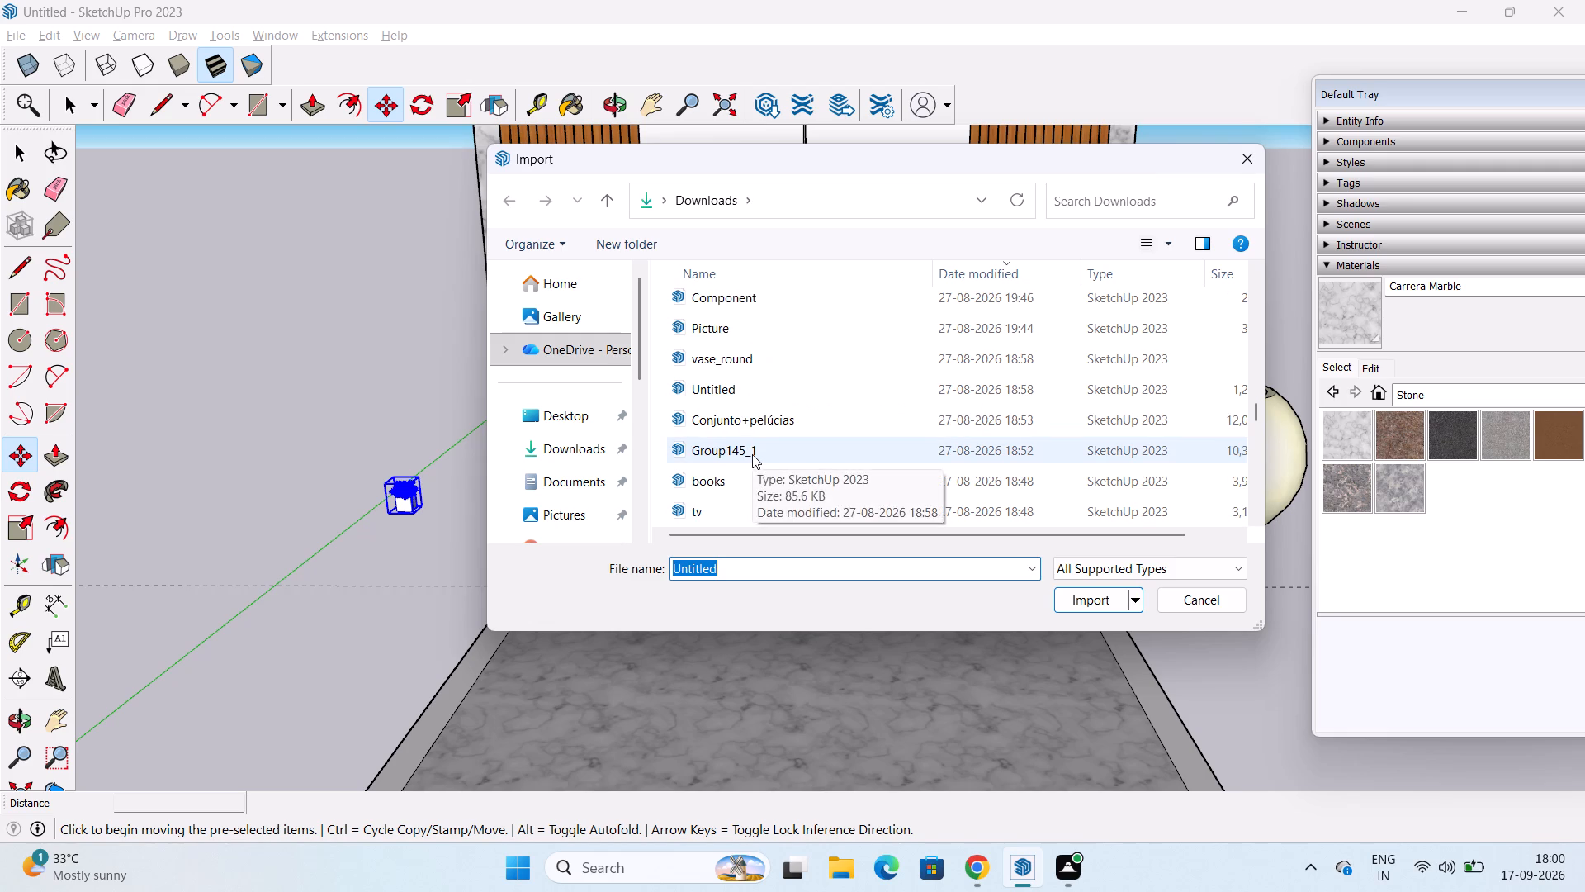
click(765, 394)
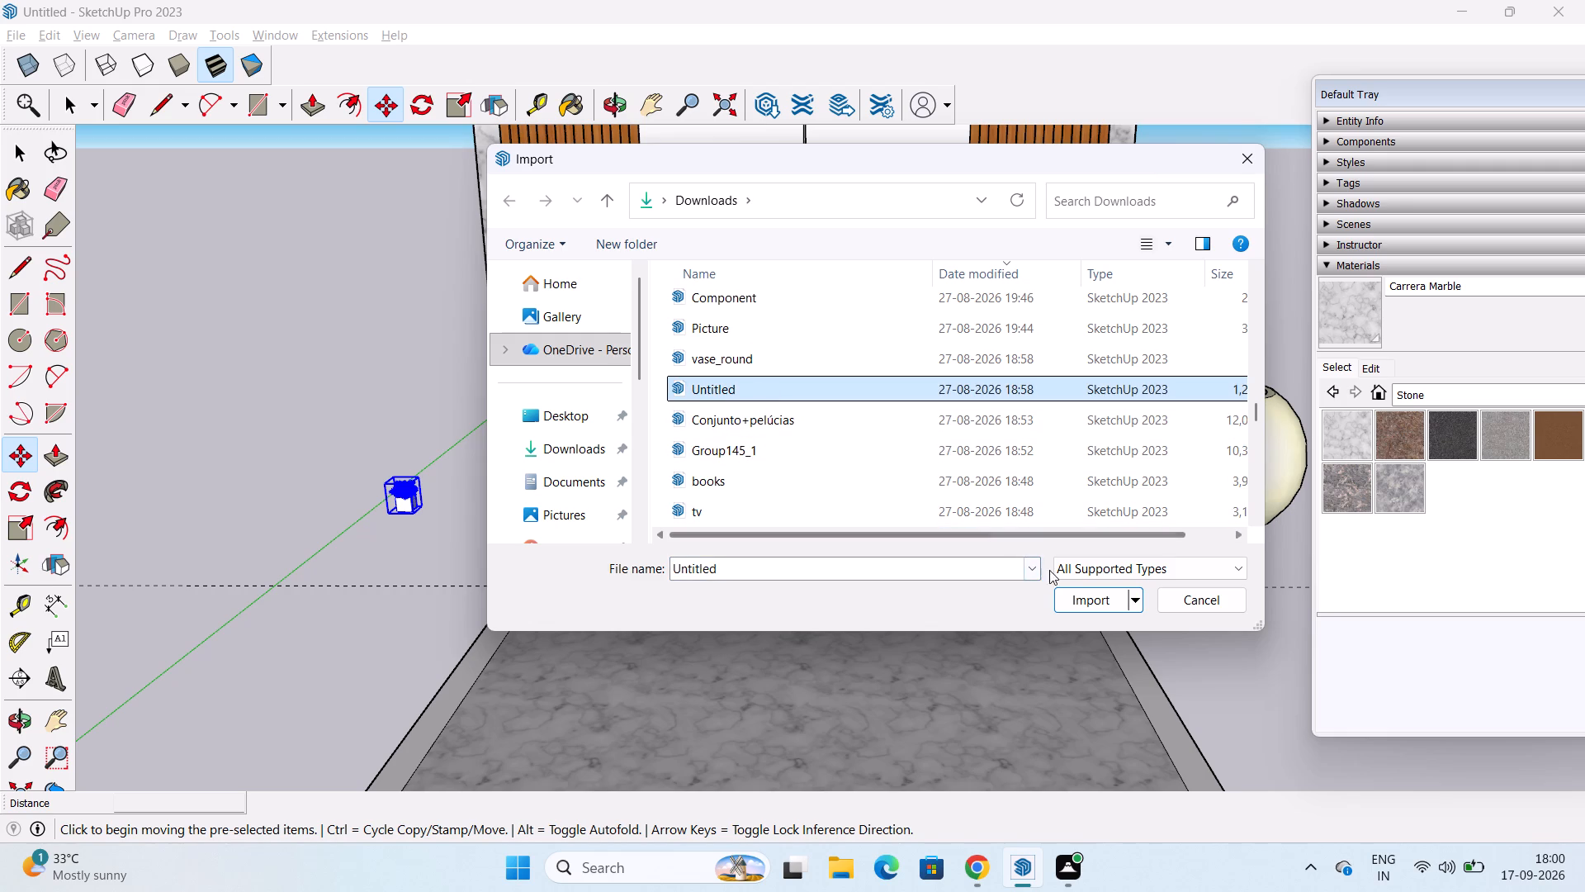
click(1101, 596)
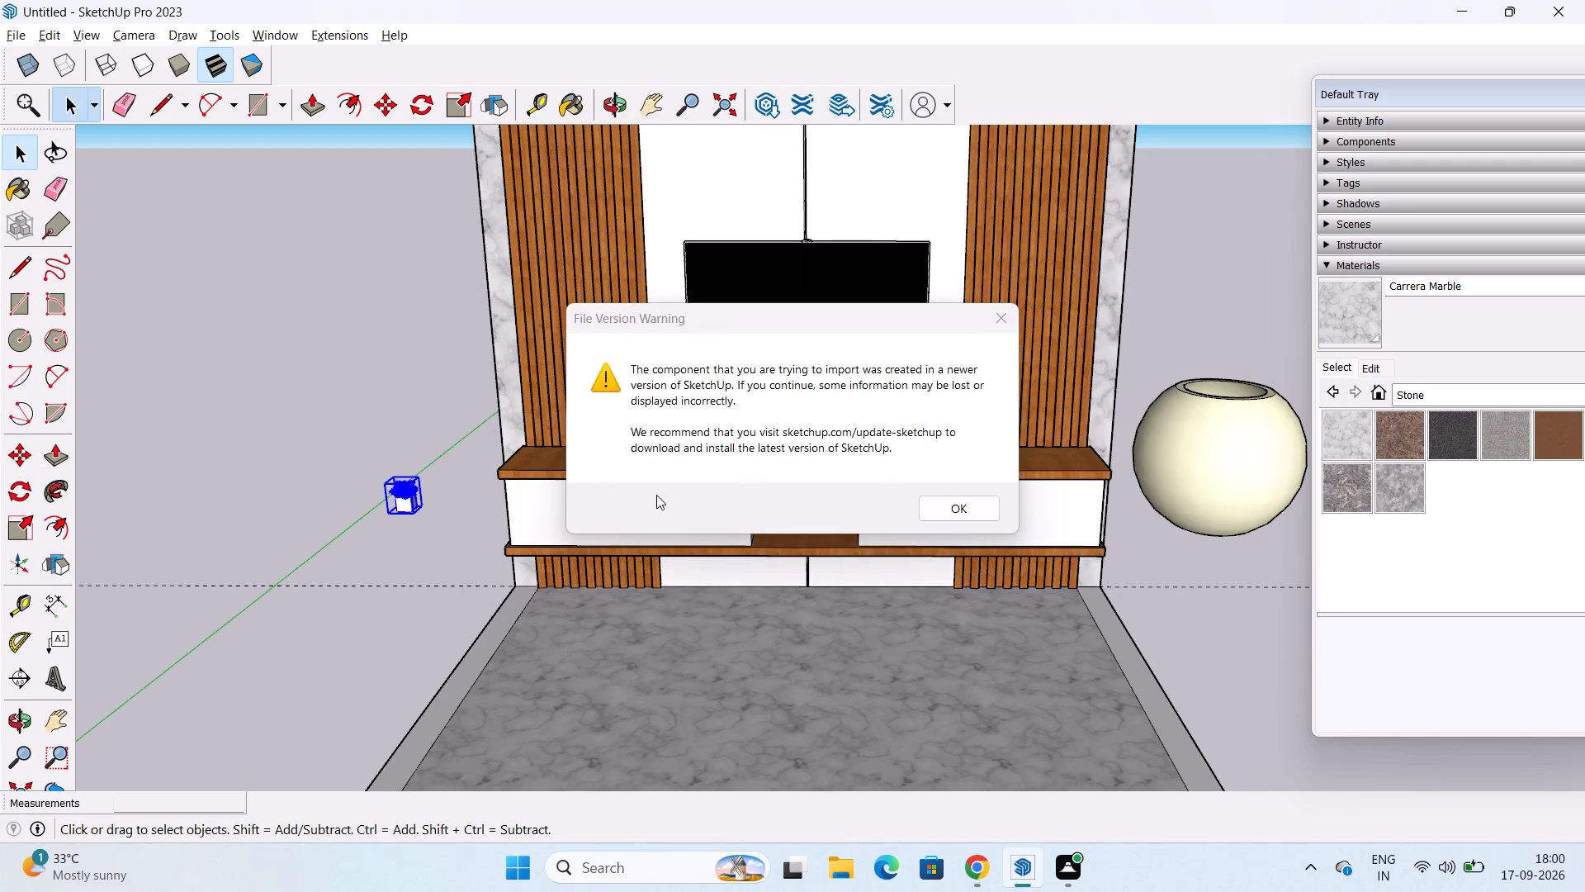
click(949, 515)
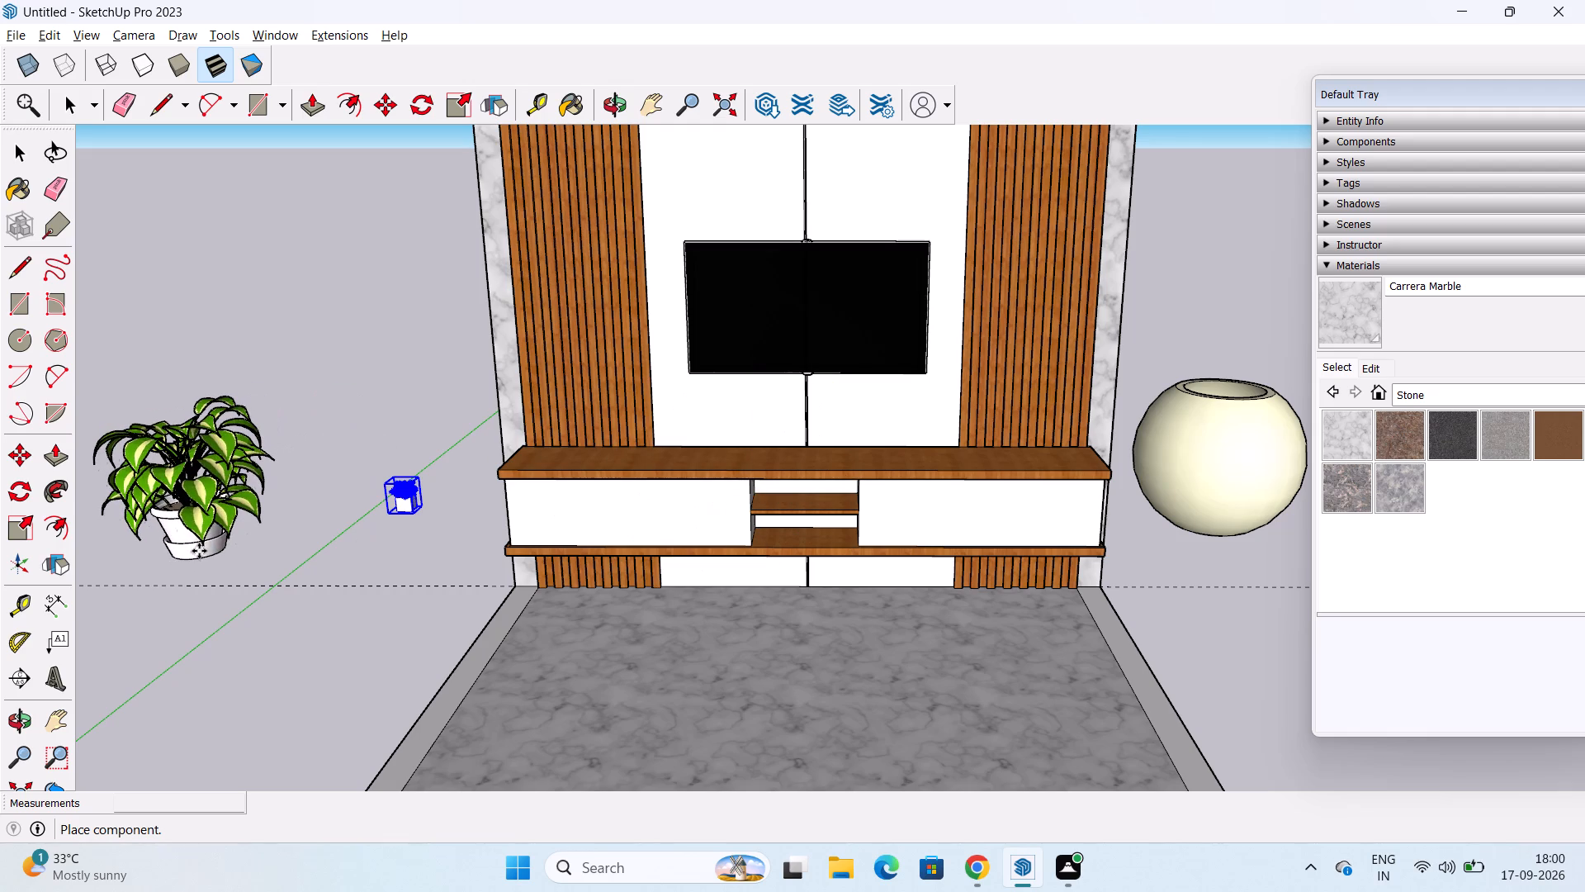
click(199, 551)
Import the books model from the Downloads folder and place it on the ground beyond the TV unit's left end, in front of the plants.
click(12, 35)
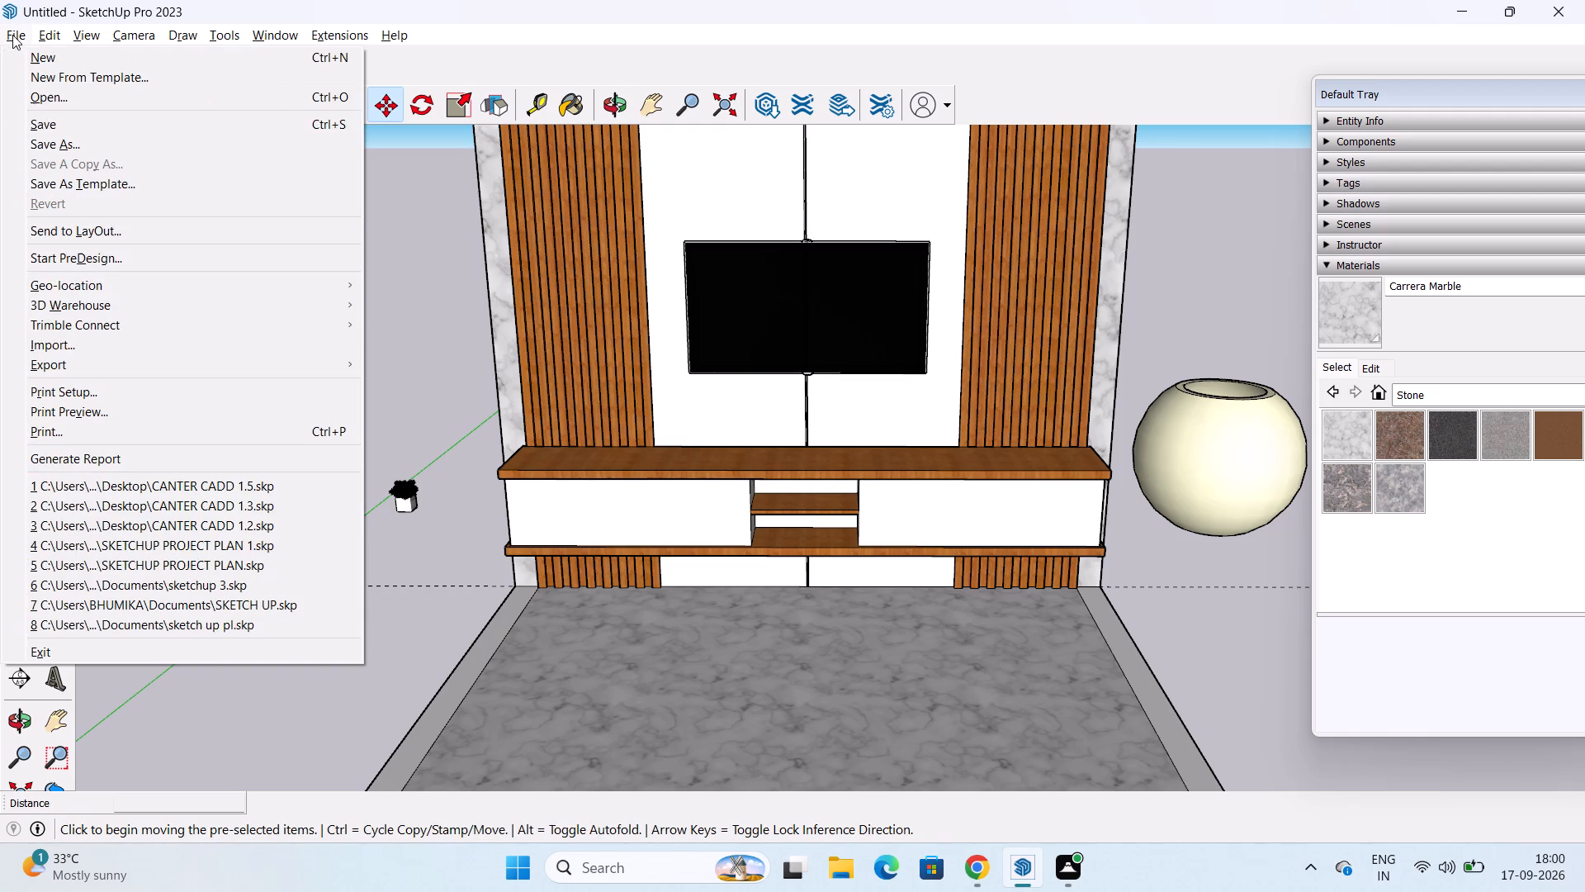
click(196, 349)
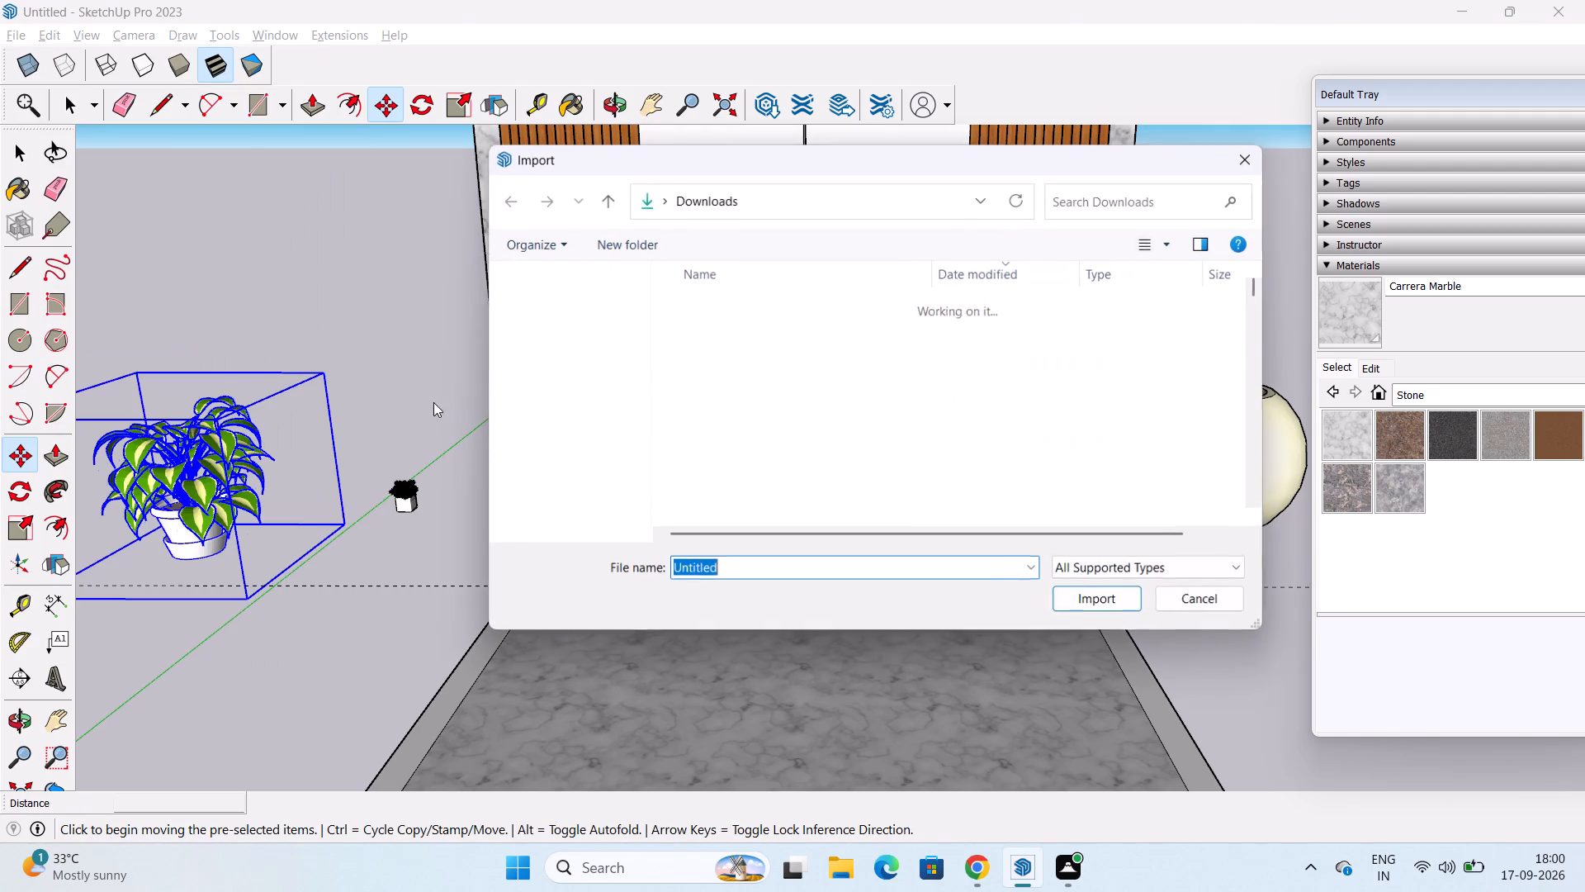
scroll(797, 489, down, 16)
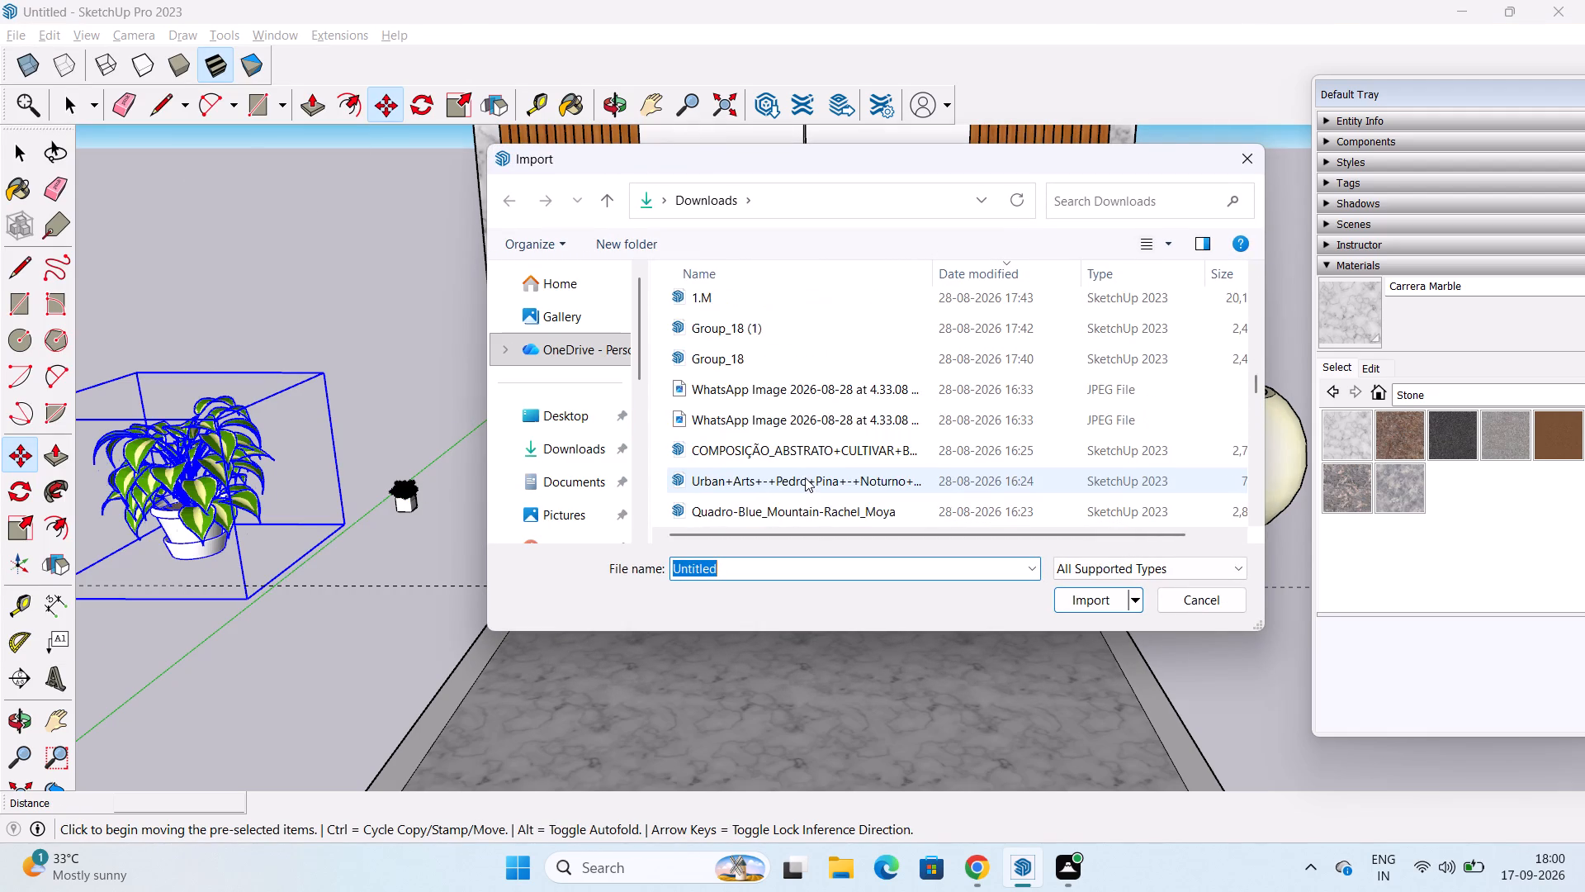
scroll(805, 477, down, 10)
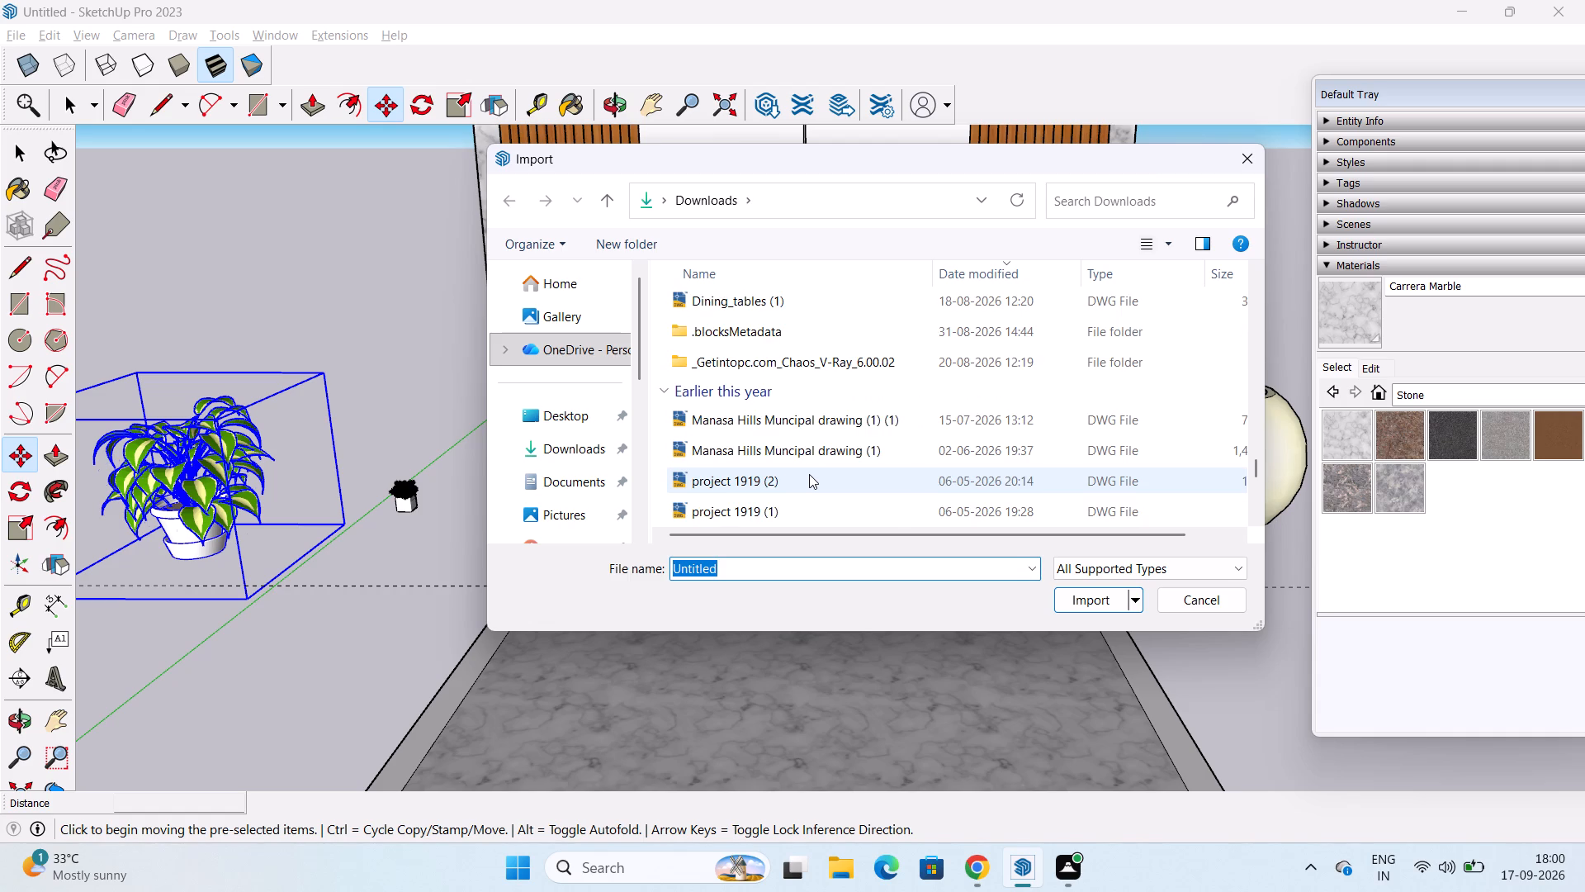
scroll(809, 474, down, 10)
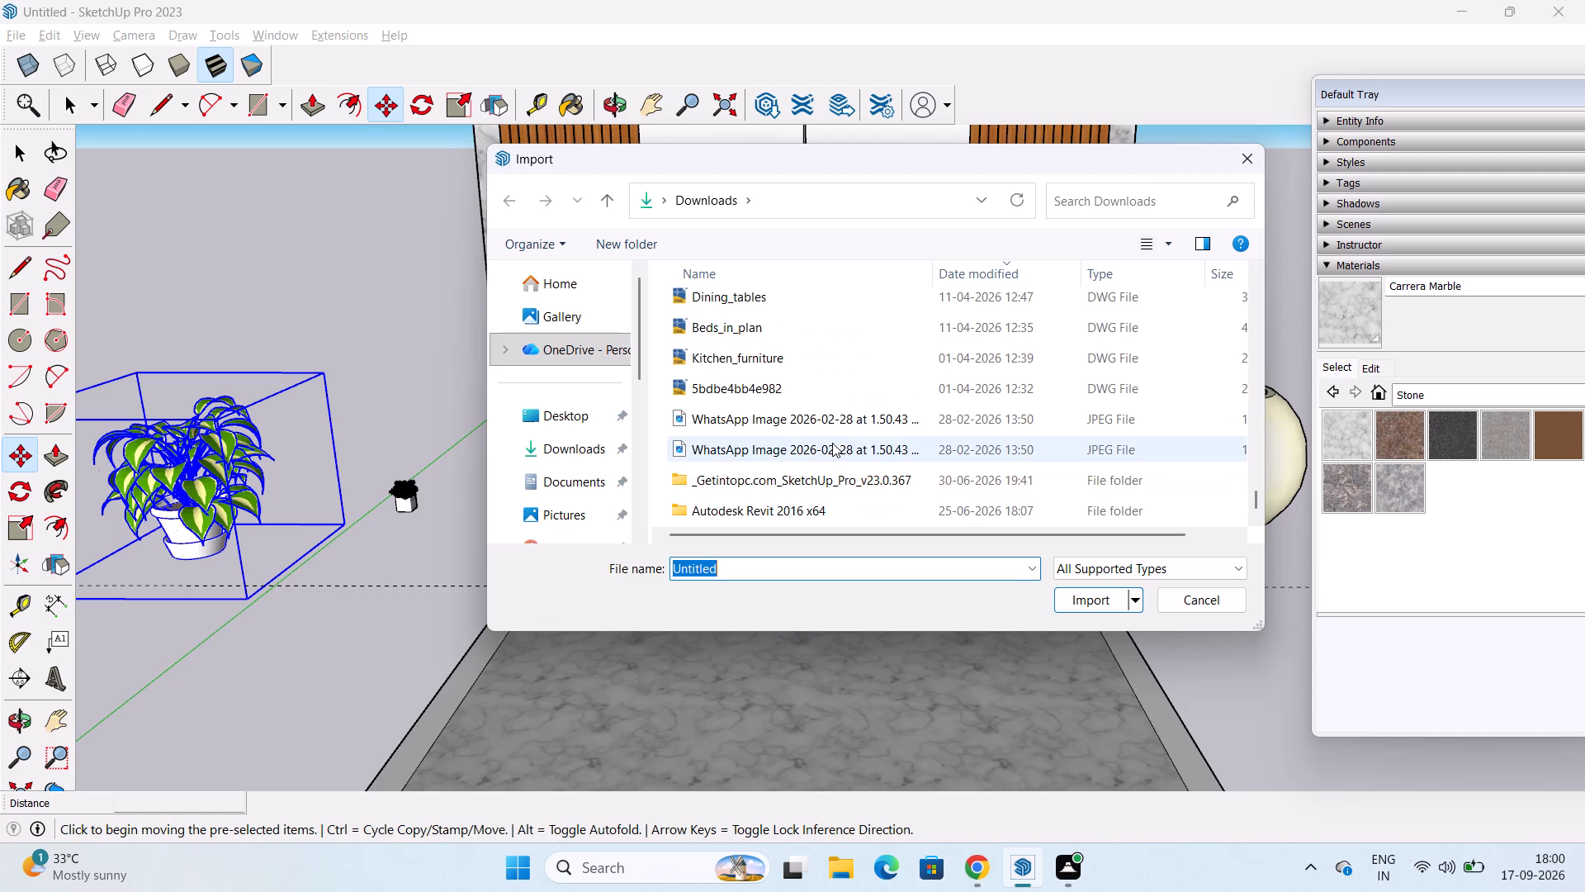
scroll(835, 440, down, 6)
scroll(811, 459, up, 2)
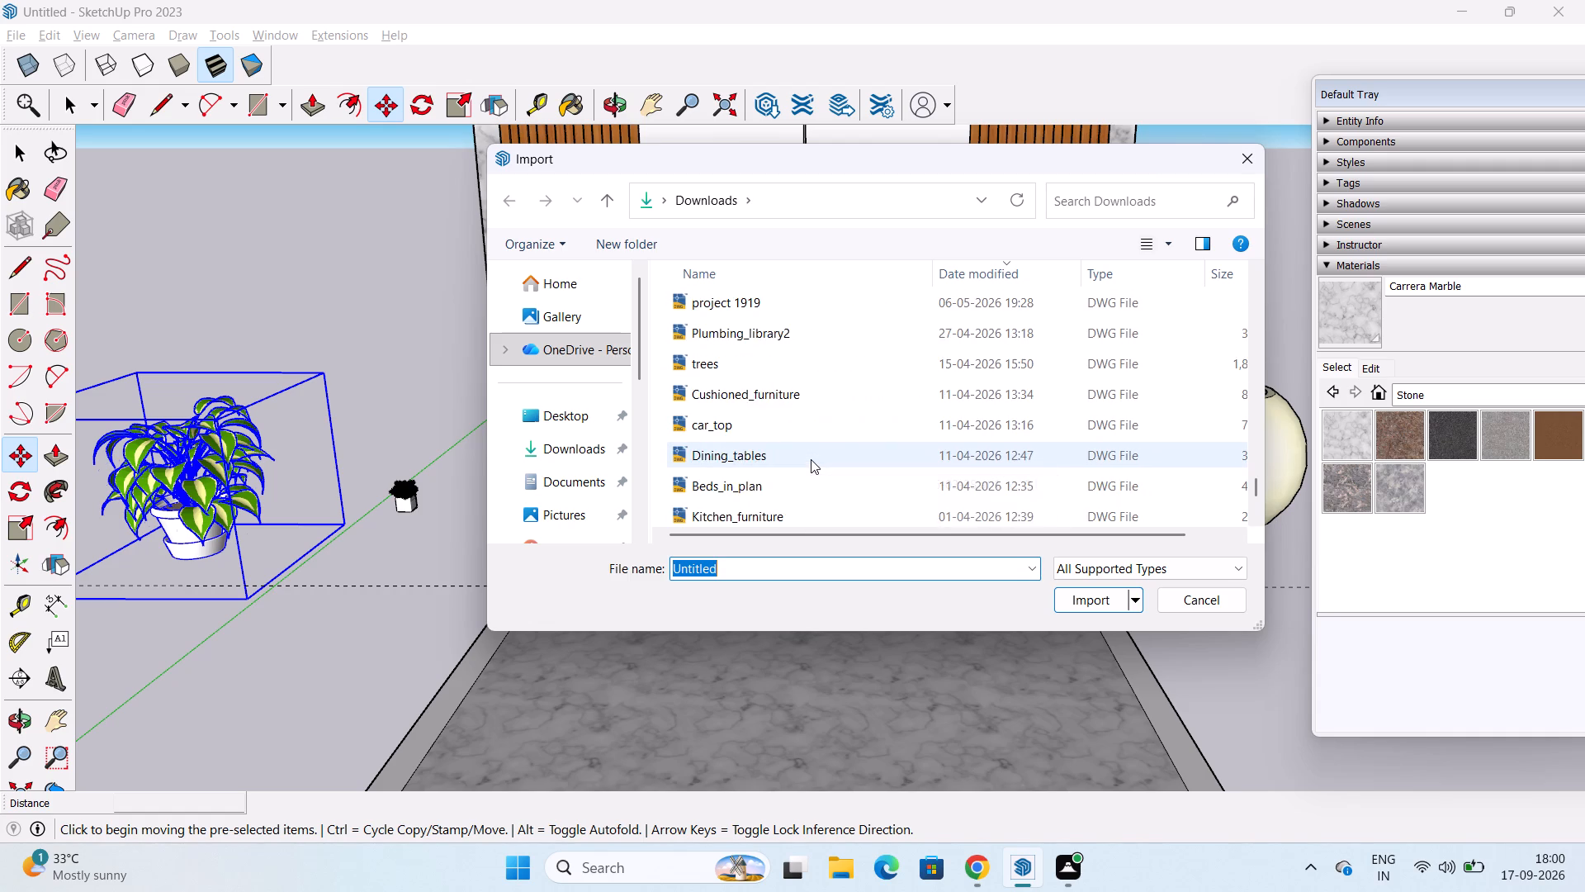
scroll(811, 459, up, 7)
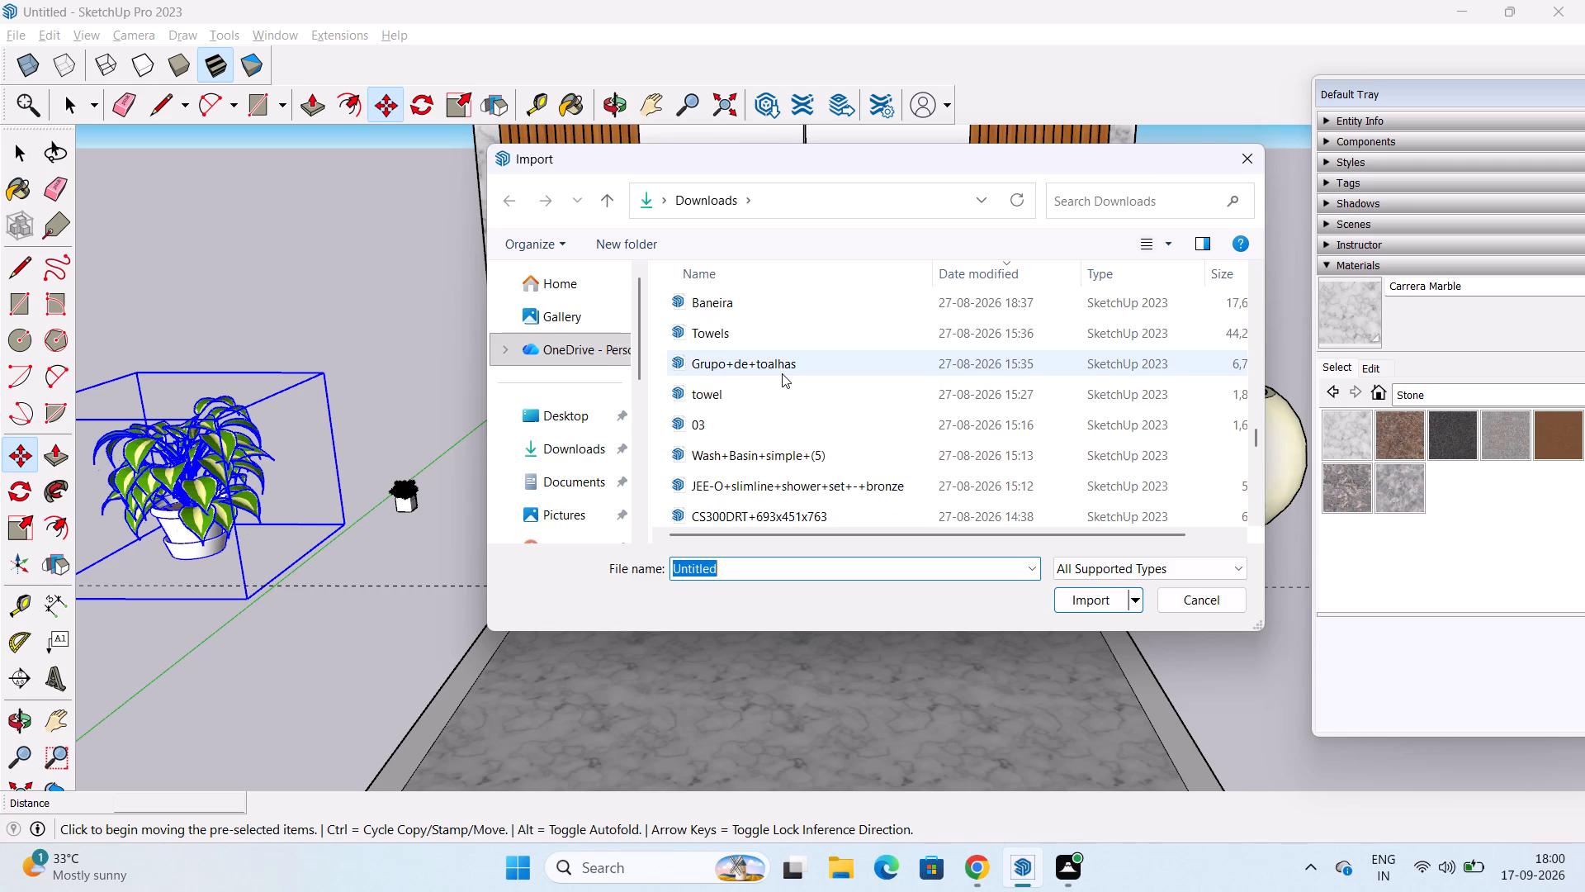
scroll(792, 365, up, 1)
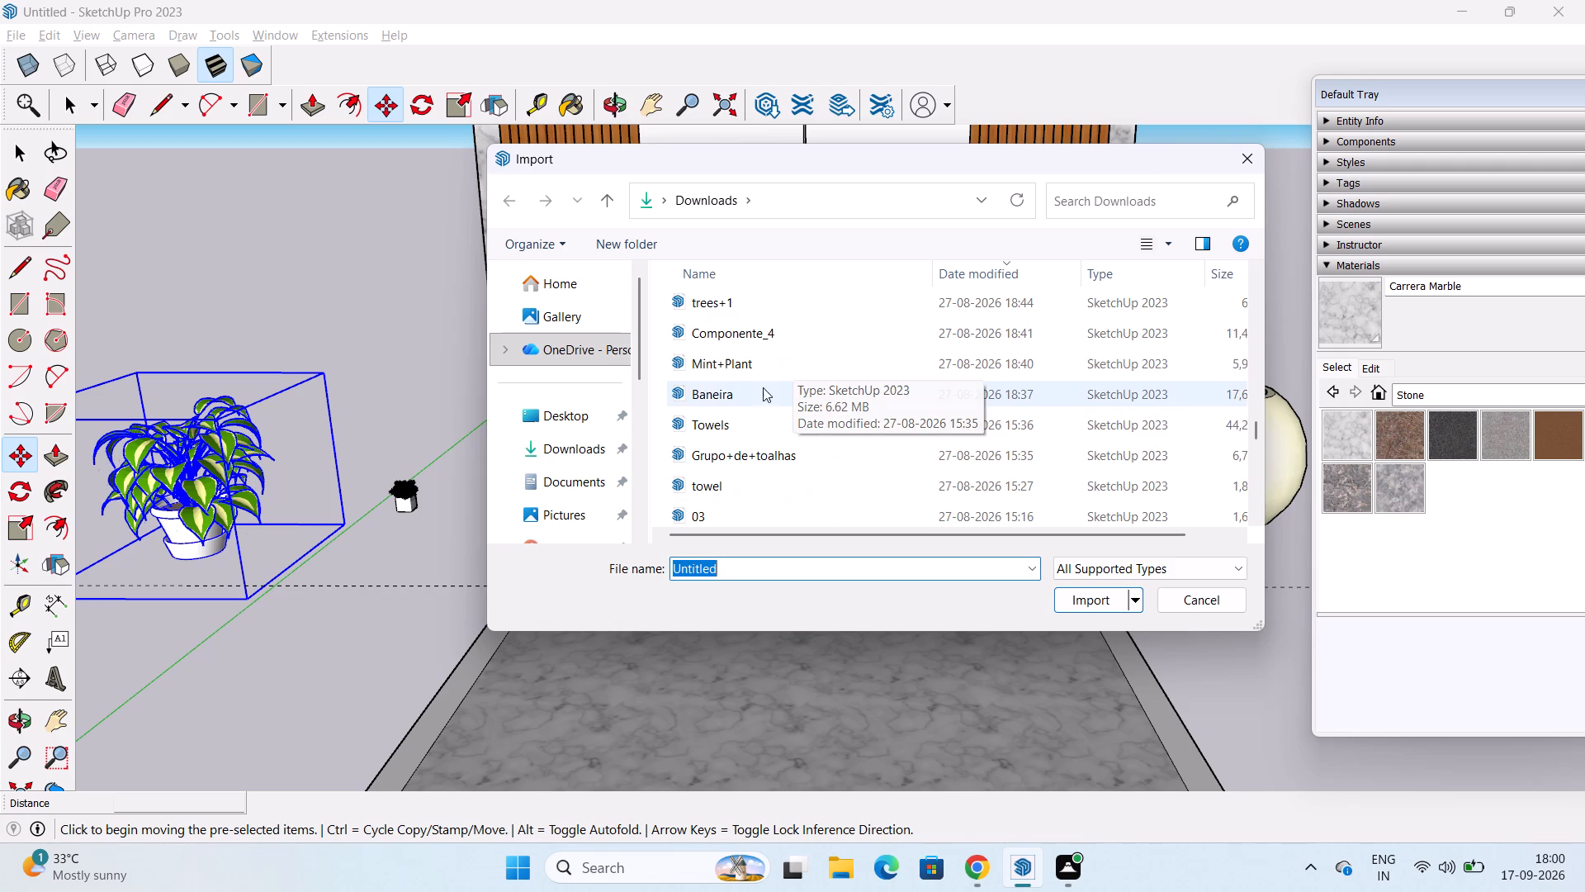
scroll(750, 393, up, 1)
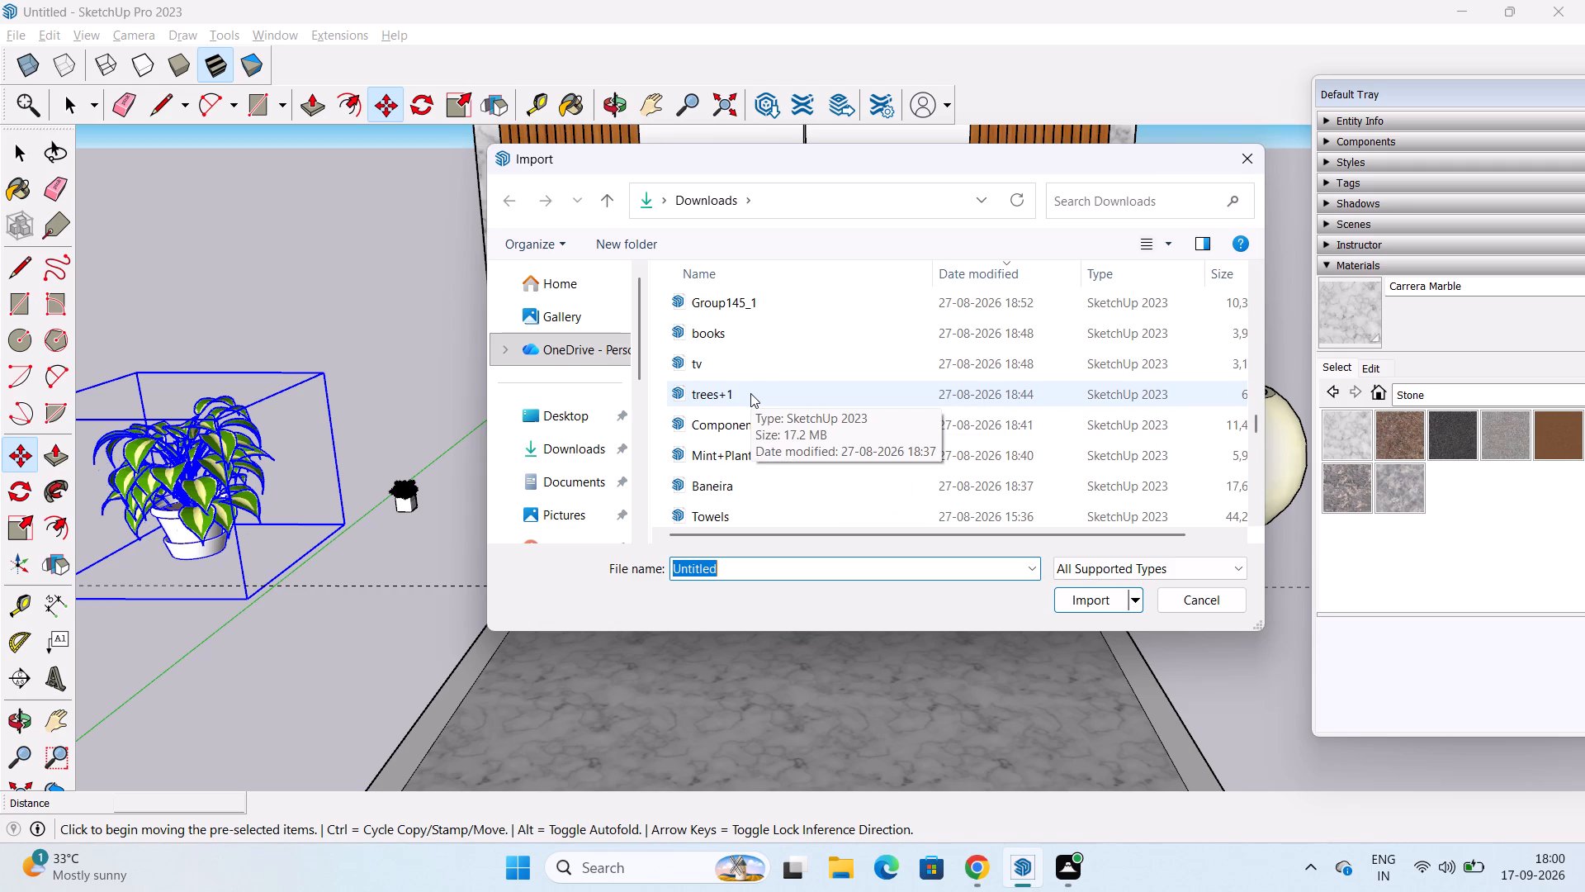
click(794, 329)
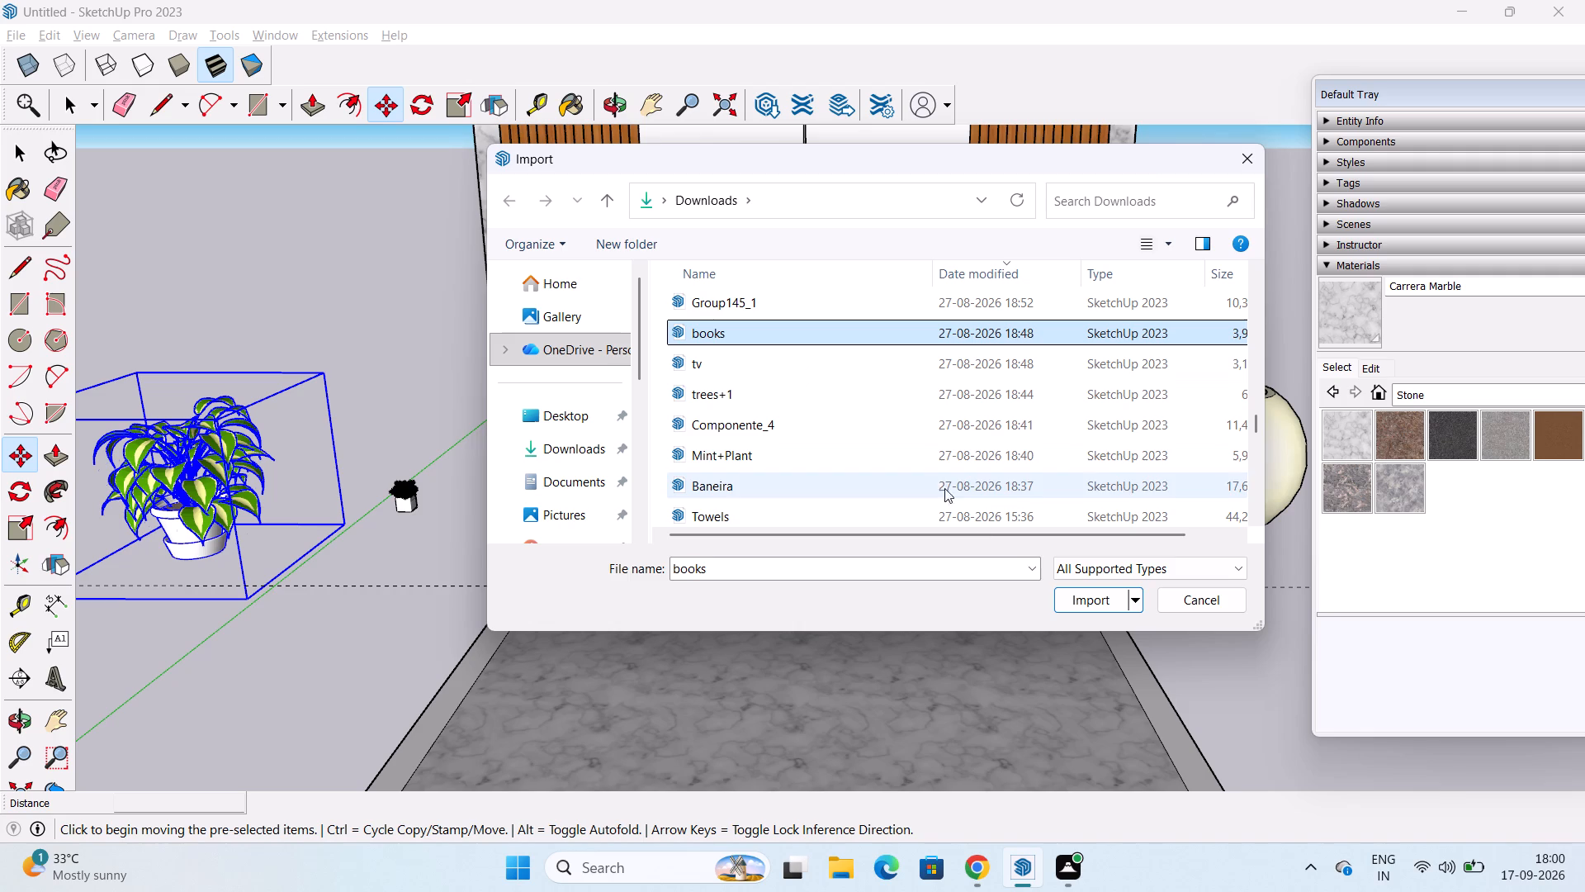
click(1105, 602)
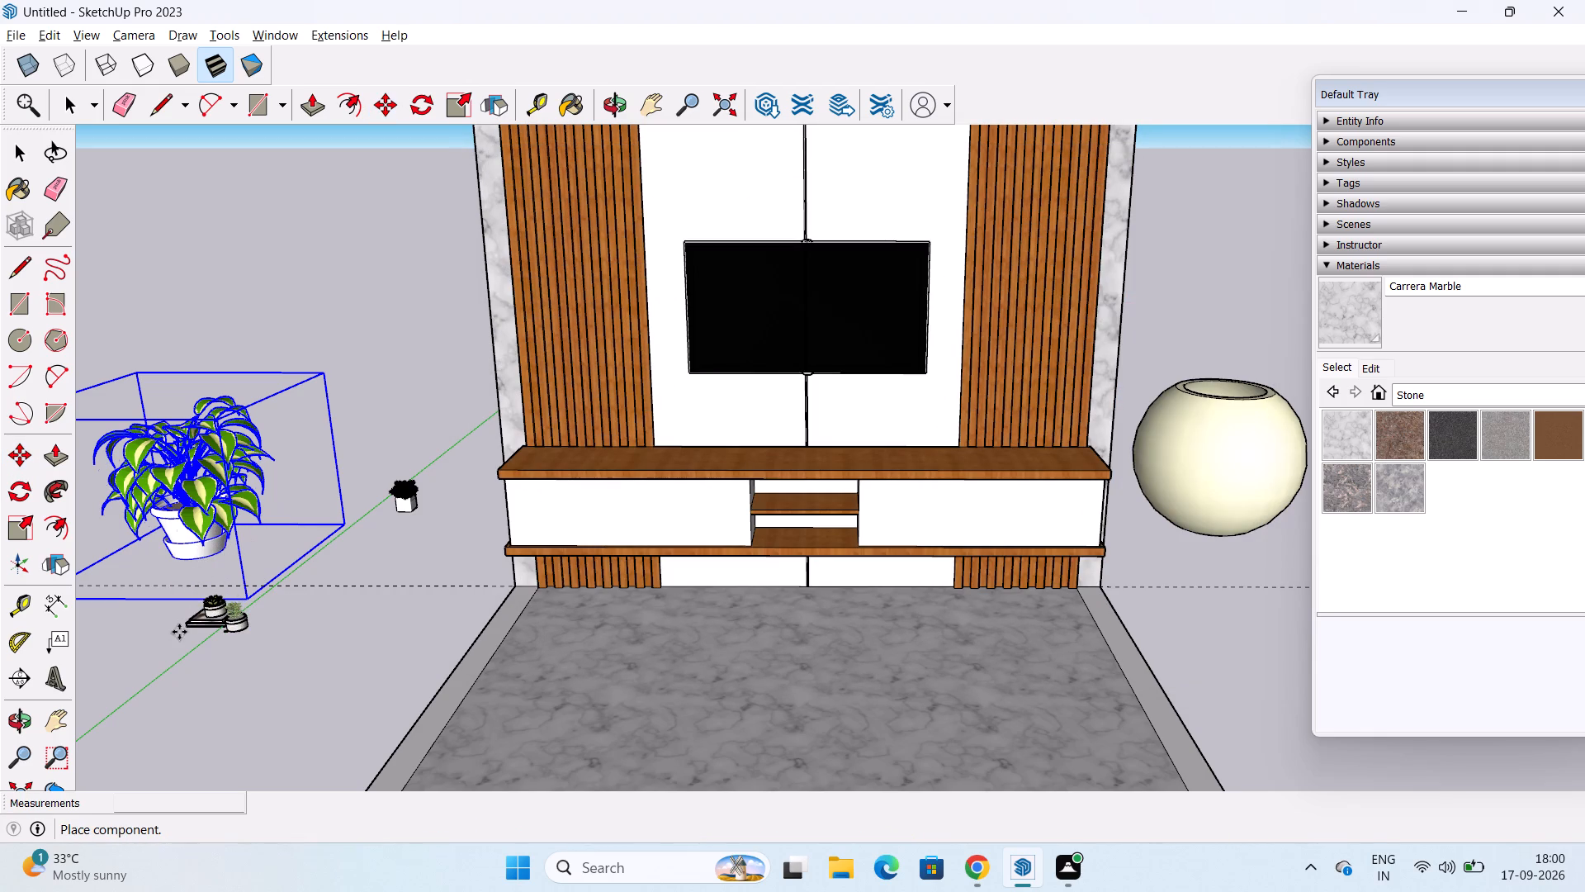
click(182, 698)
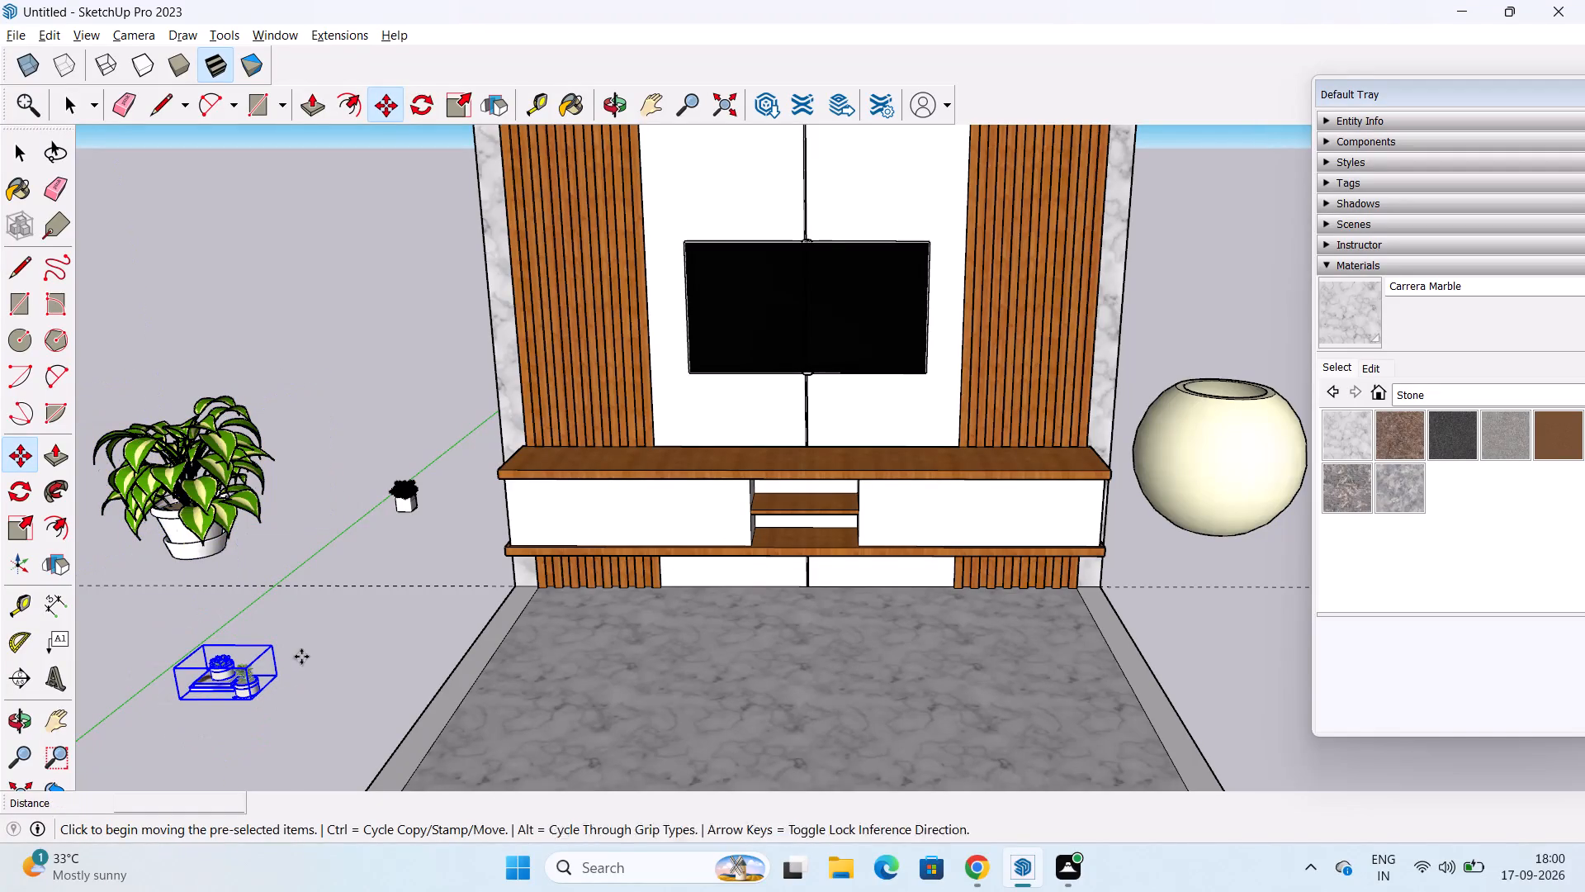
key(space)
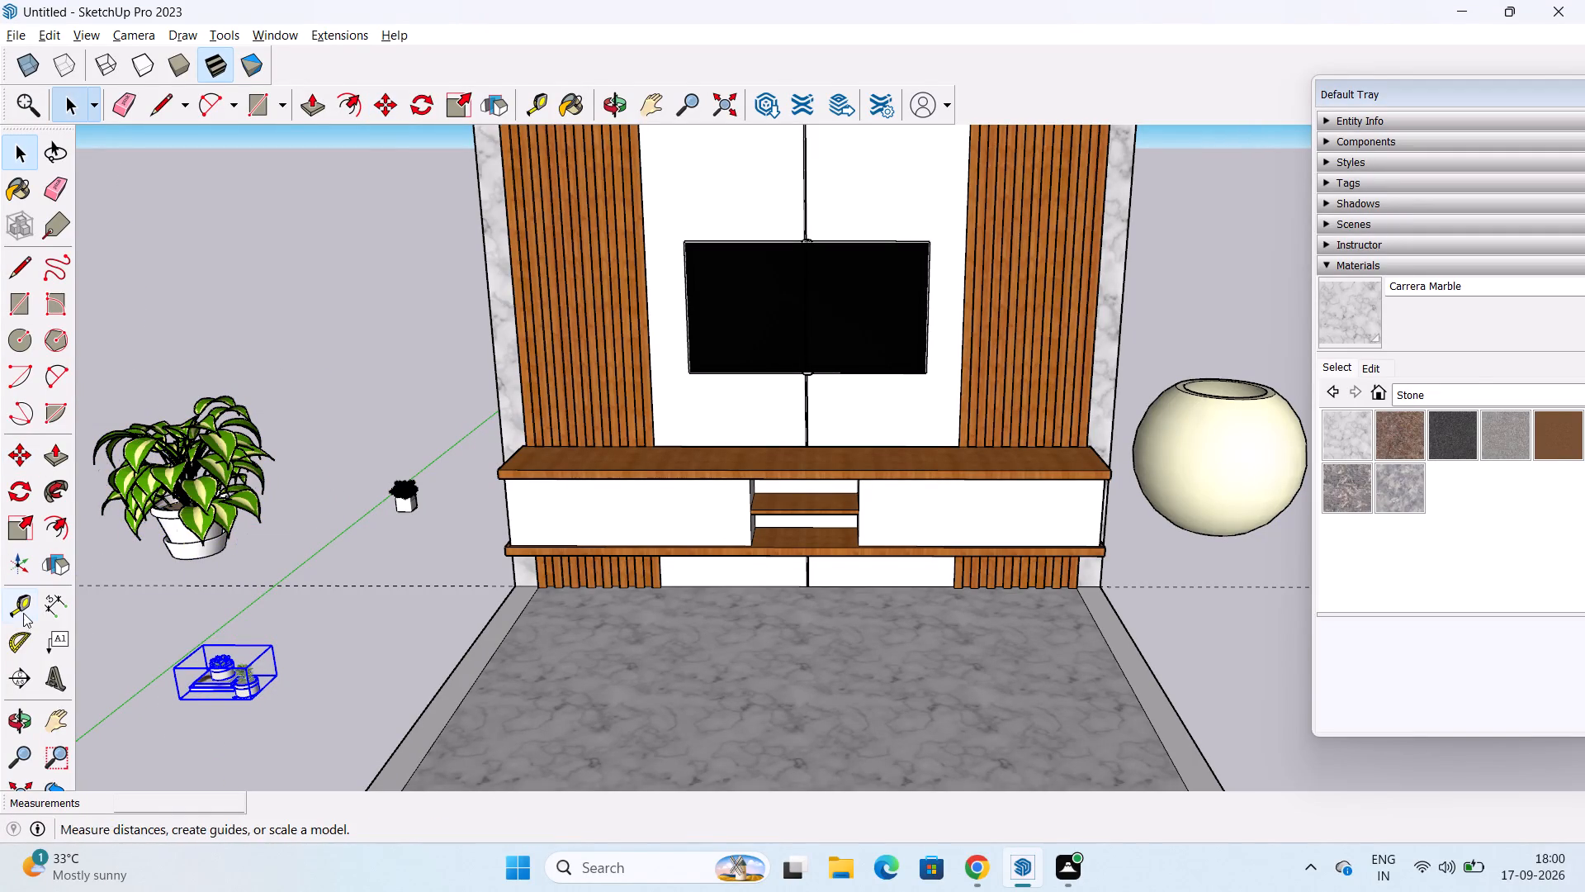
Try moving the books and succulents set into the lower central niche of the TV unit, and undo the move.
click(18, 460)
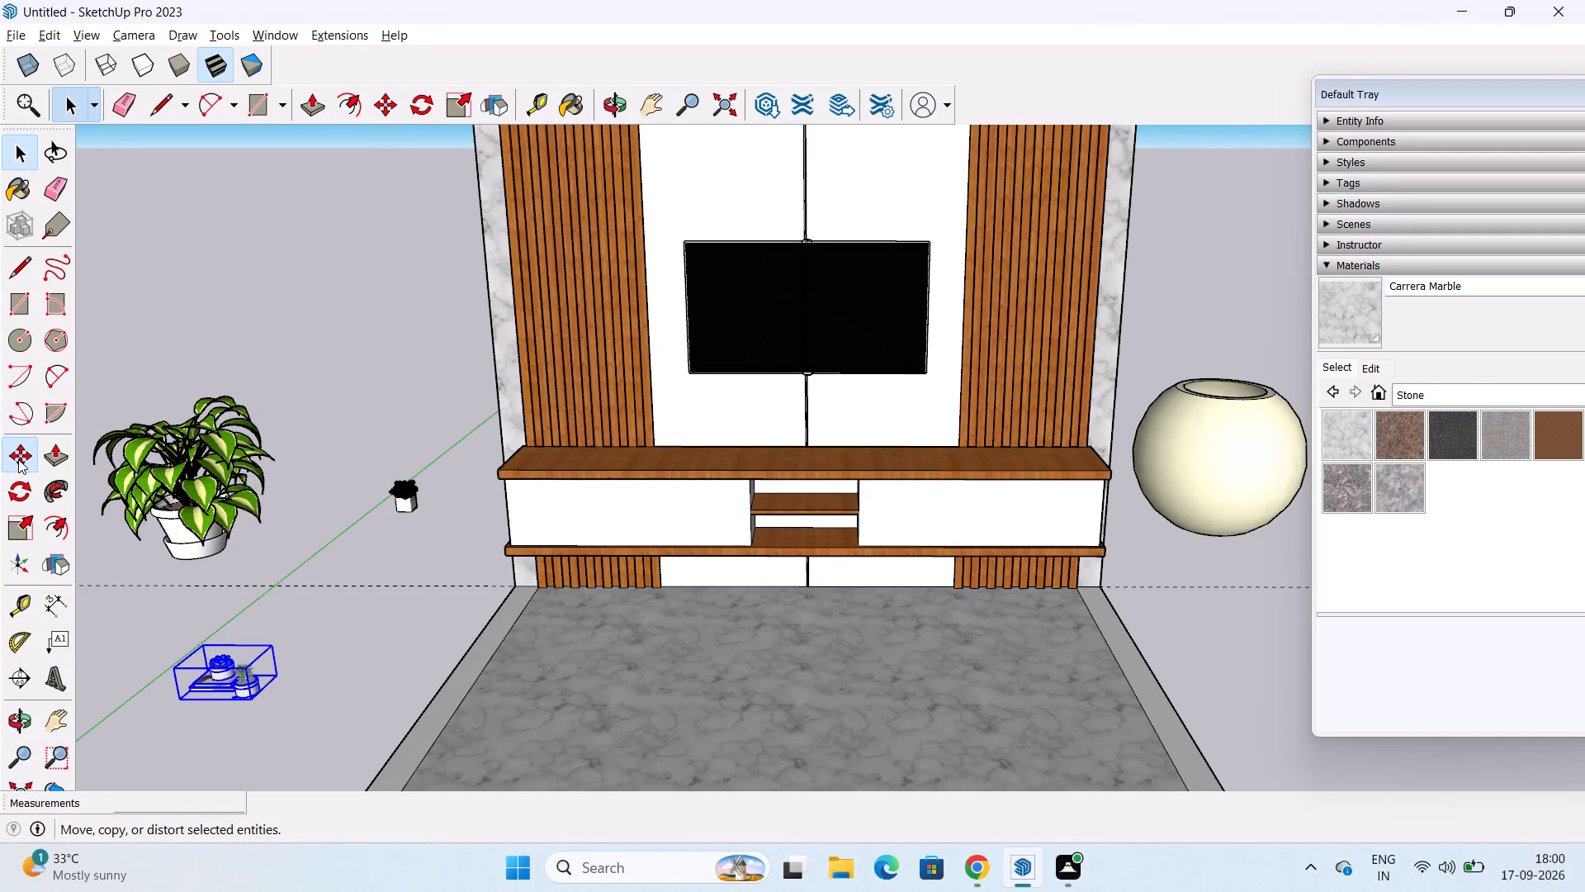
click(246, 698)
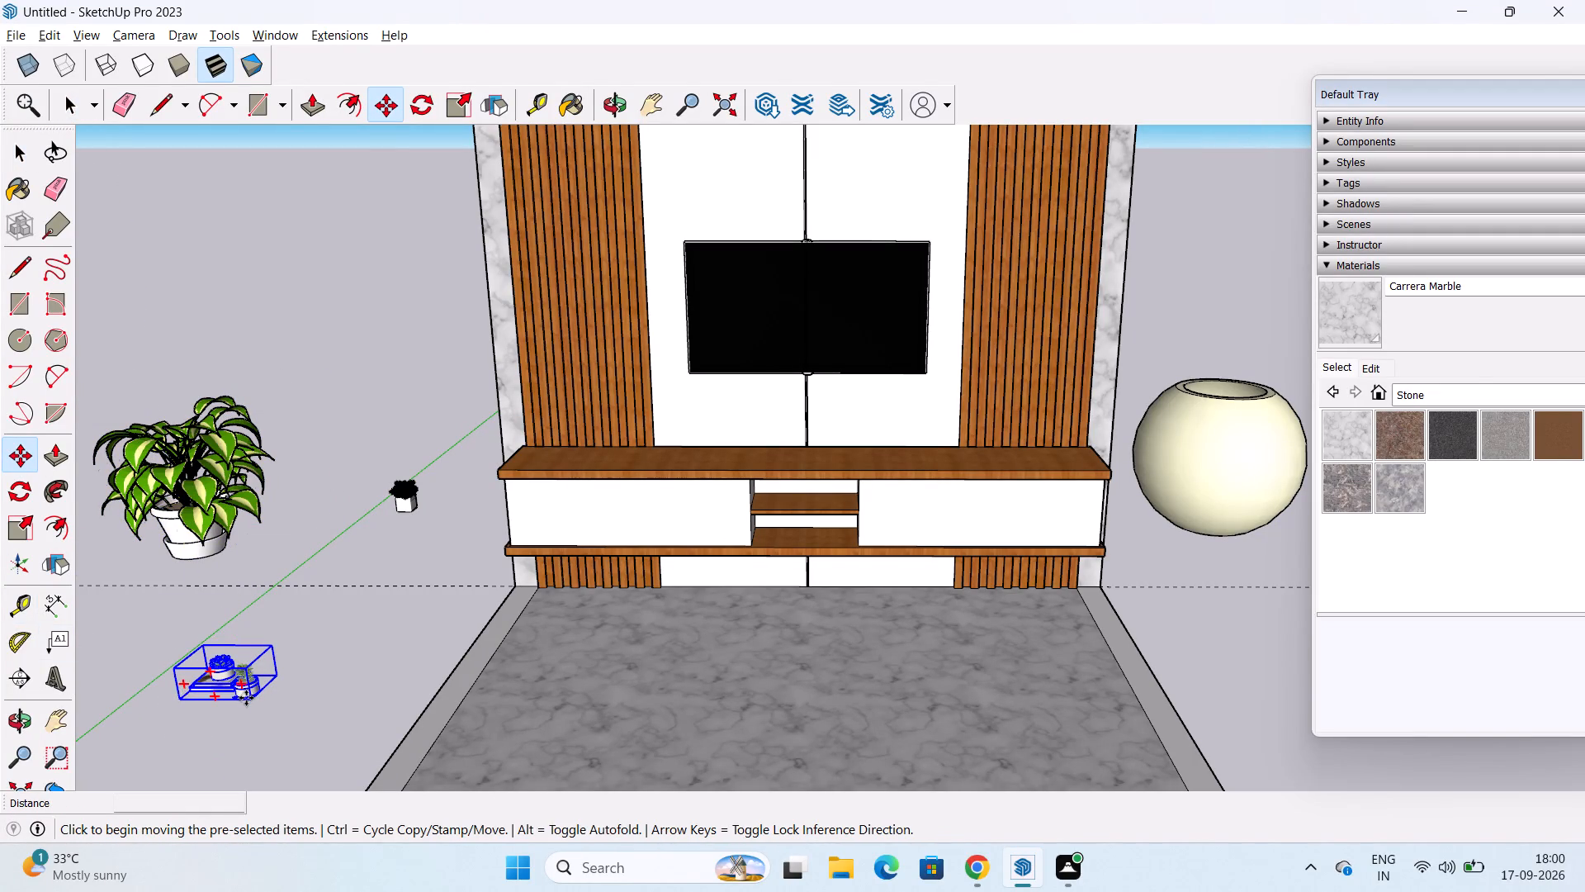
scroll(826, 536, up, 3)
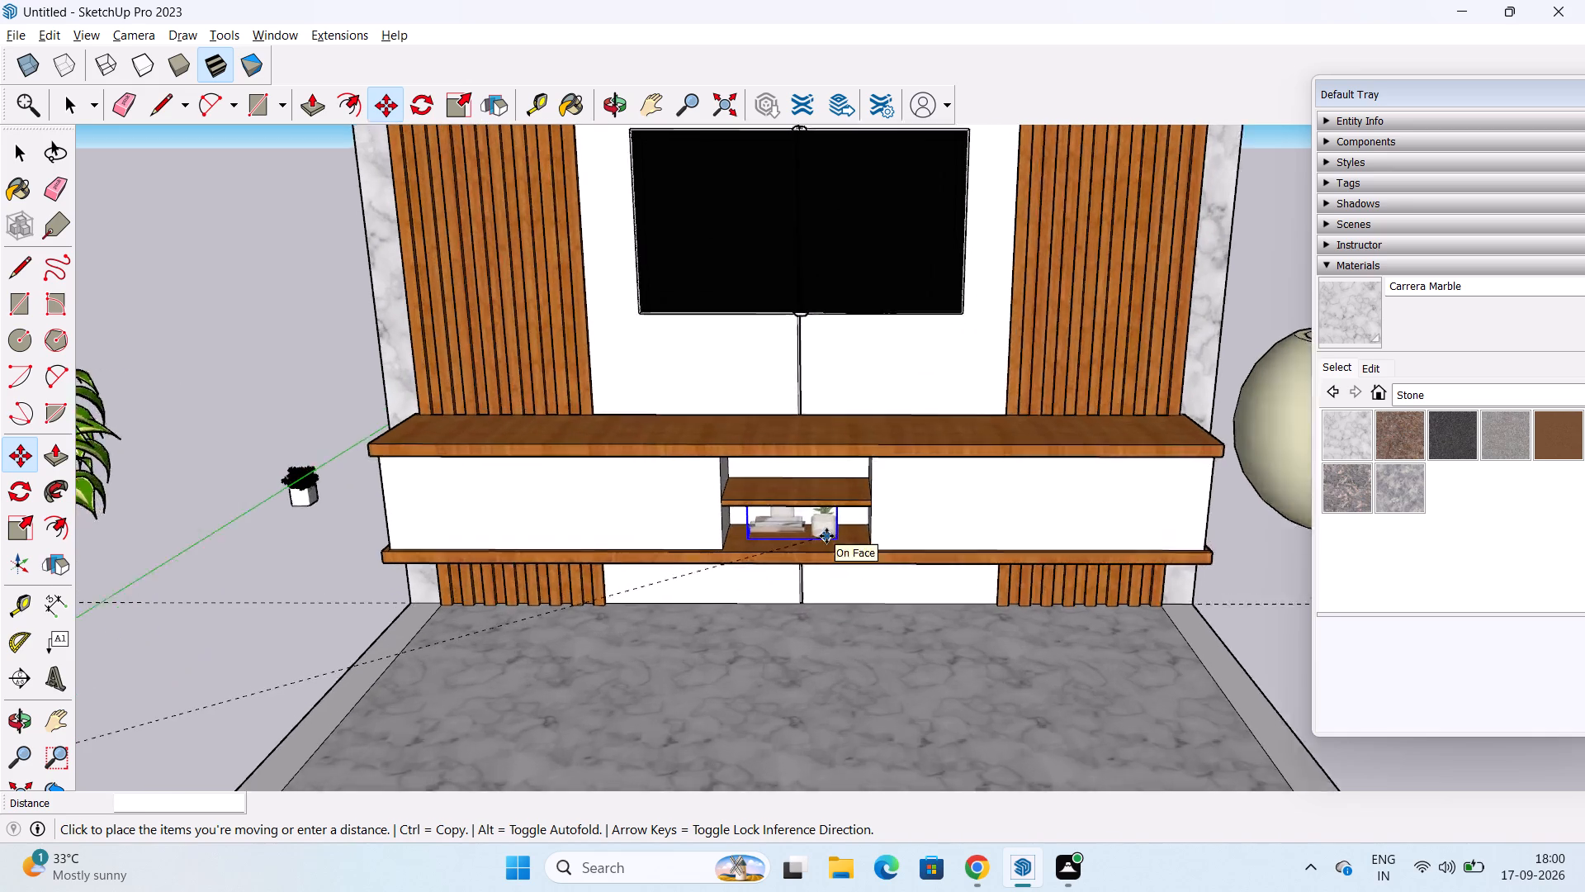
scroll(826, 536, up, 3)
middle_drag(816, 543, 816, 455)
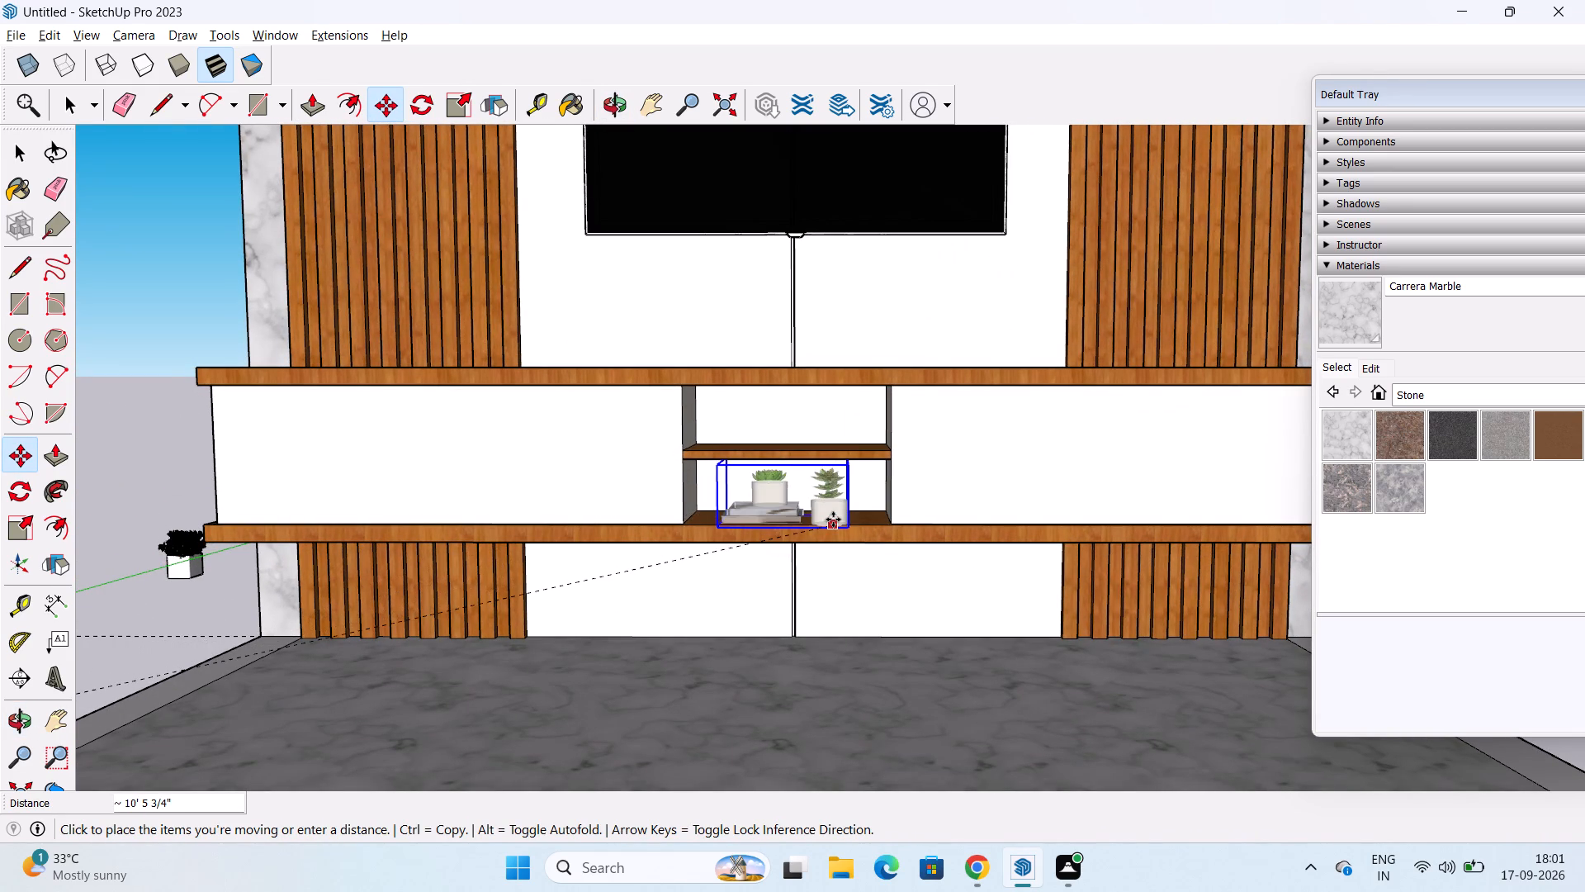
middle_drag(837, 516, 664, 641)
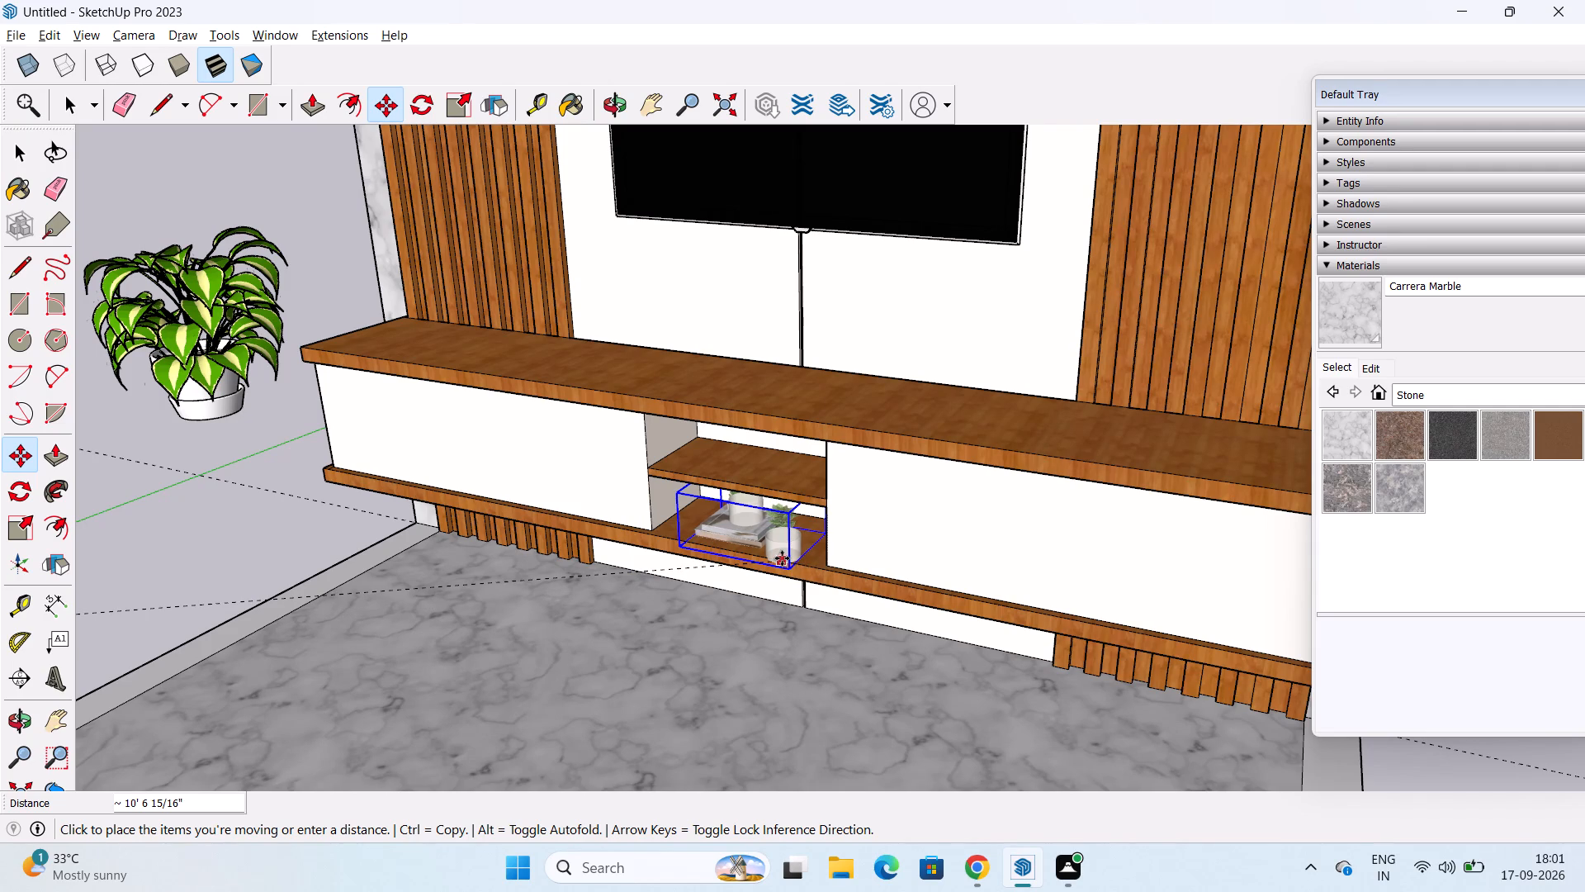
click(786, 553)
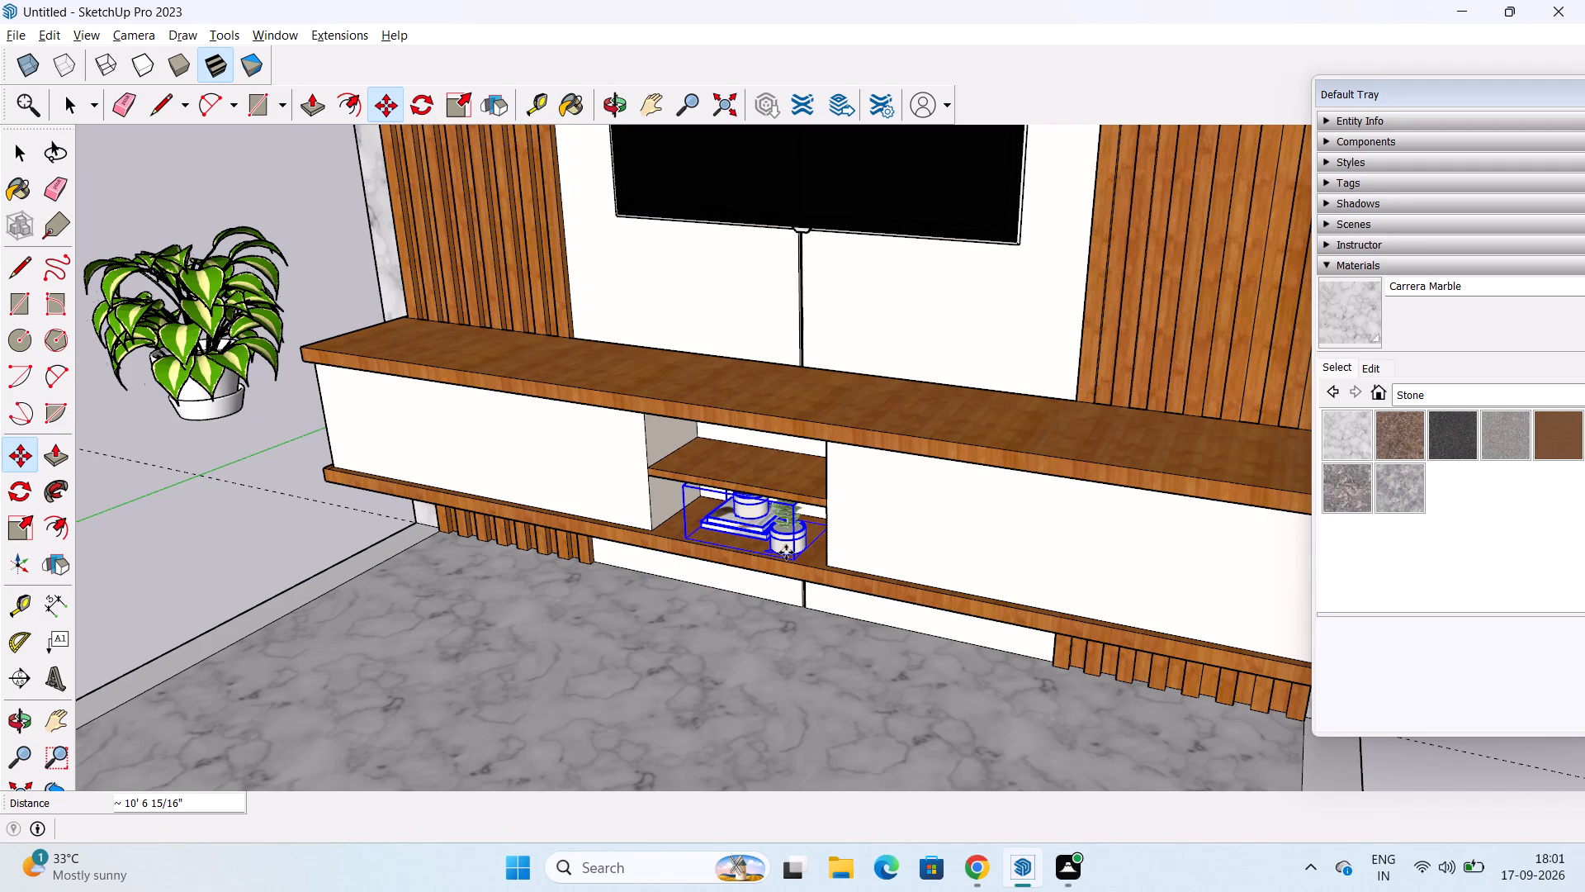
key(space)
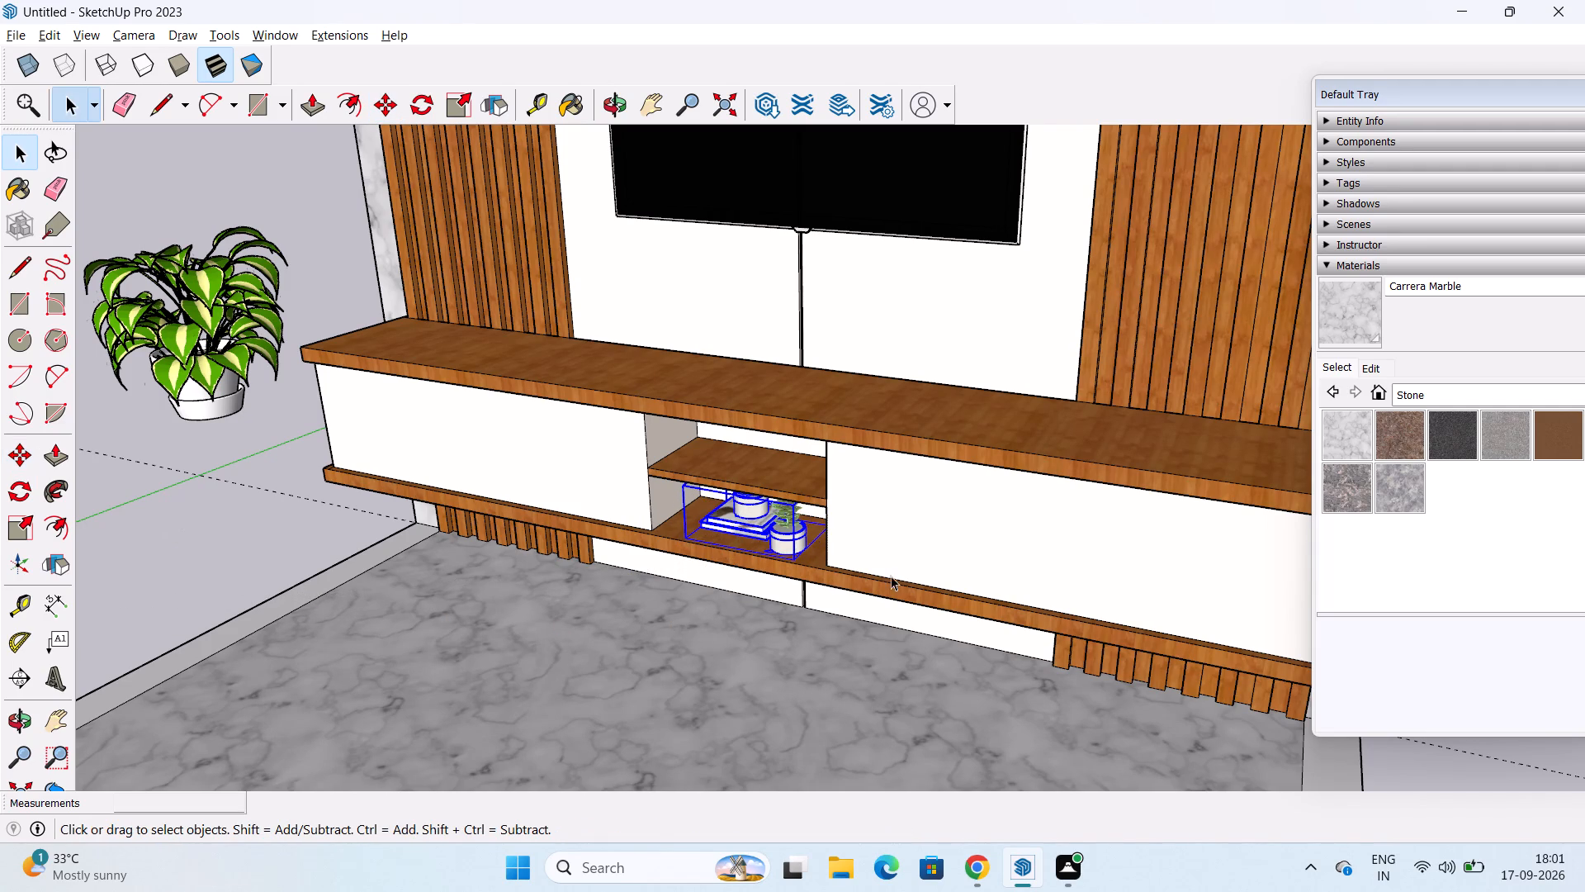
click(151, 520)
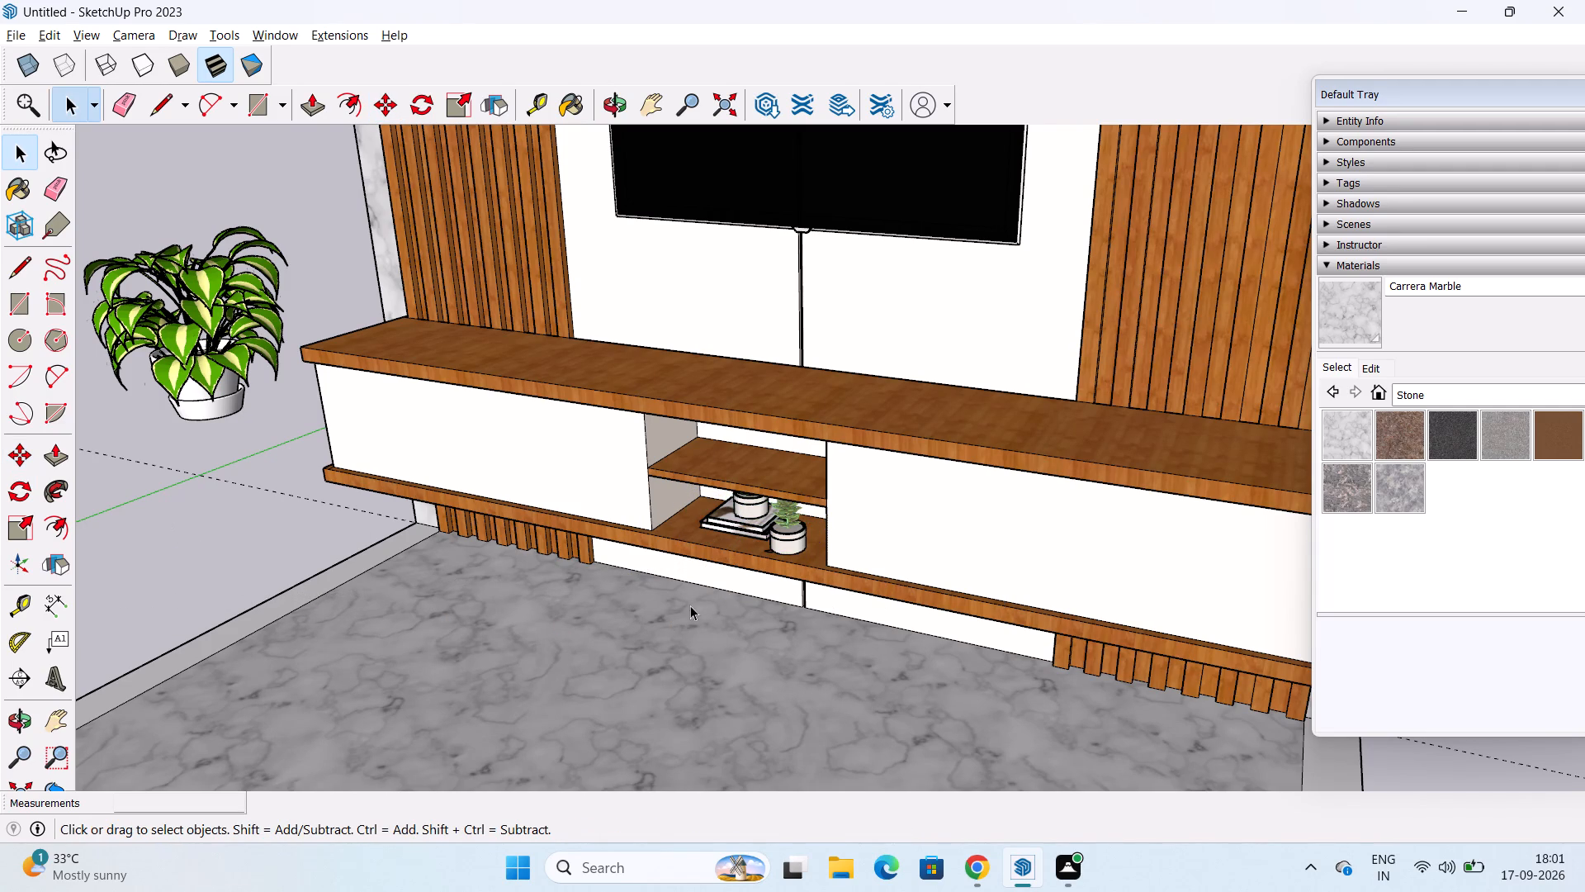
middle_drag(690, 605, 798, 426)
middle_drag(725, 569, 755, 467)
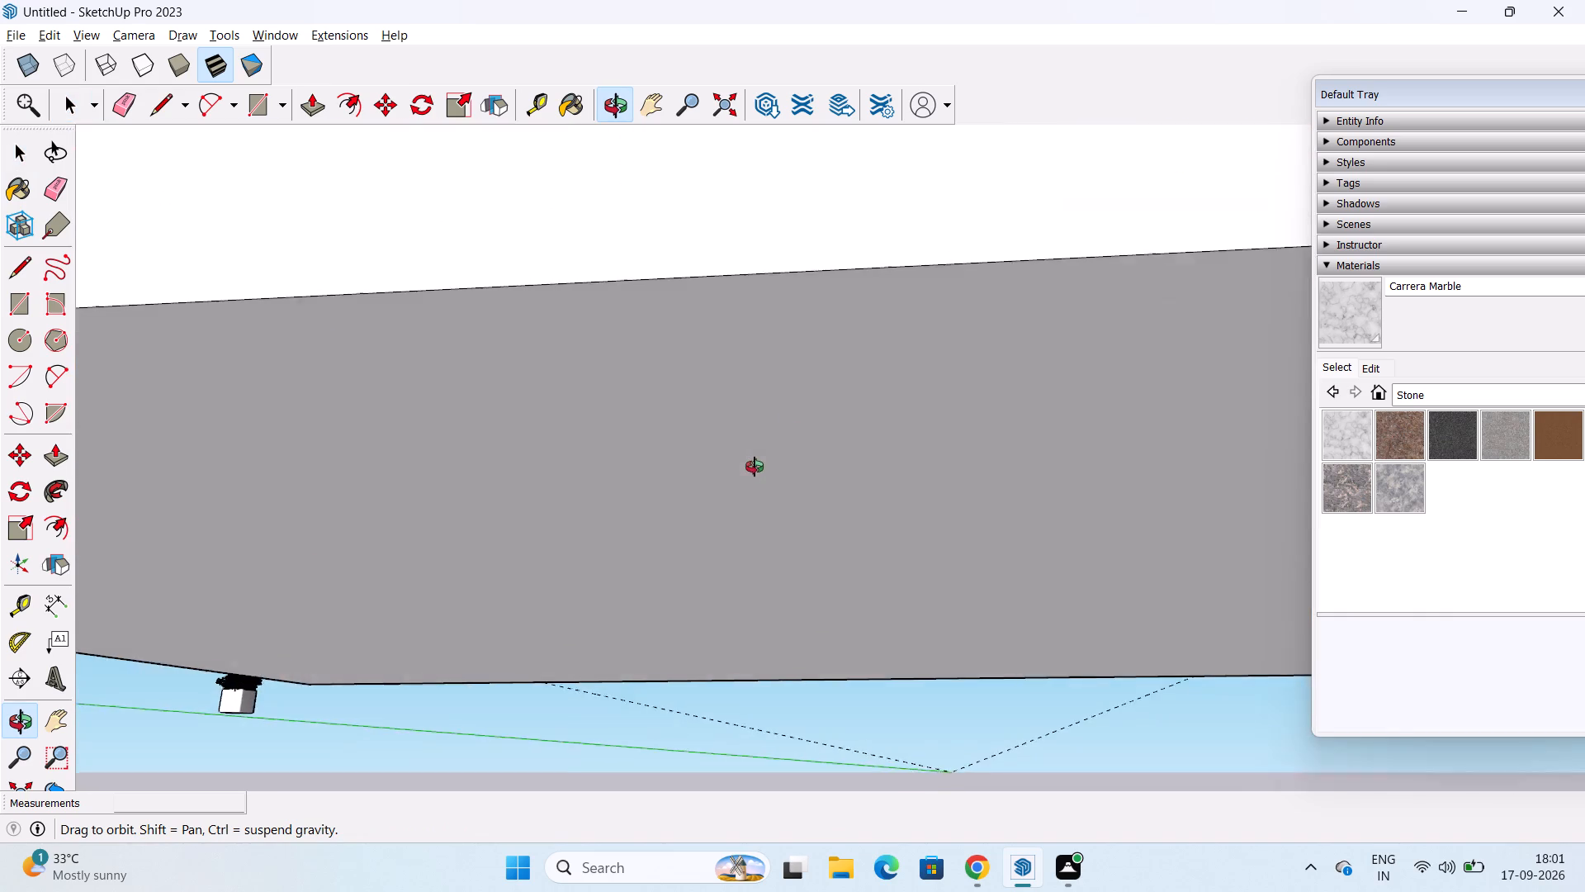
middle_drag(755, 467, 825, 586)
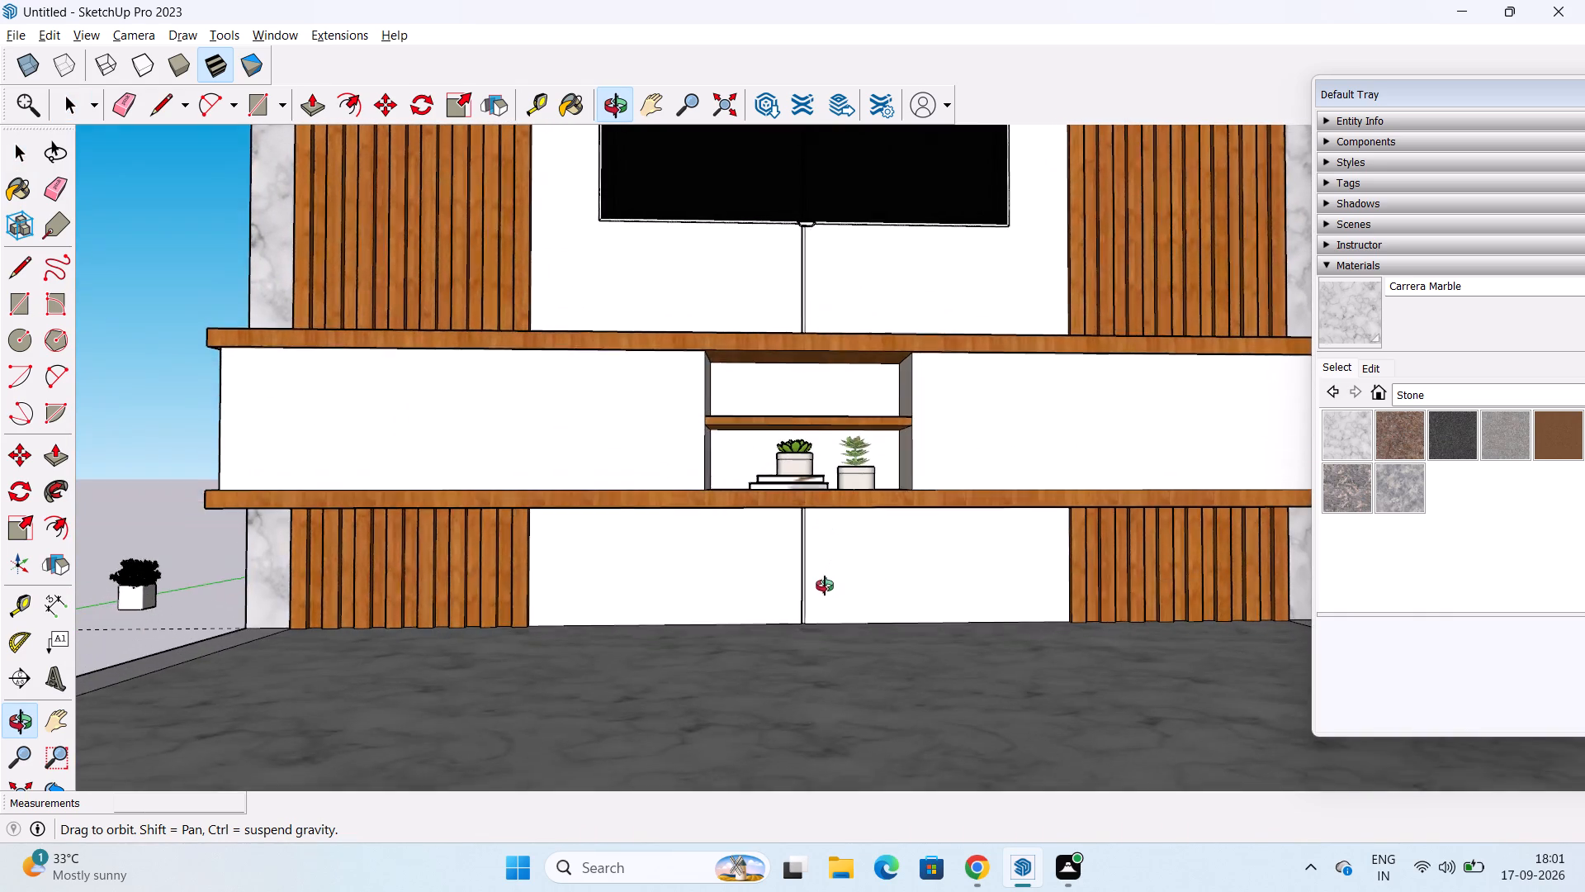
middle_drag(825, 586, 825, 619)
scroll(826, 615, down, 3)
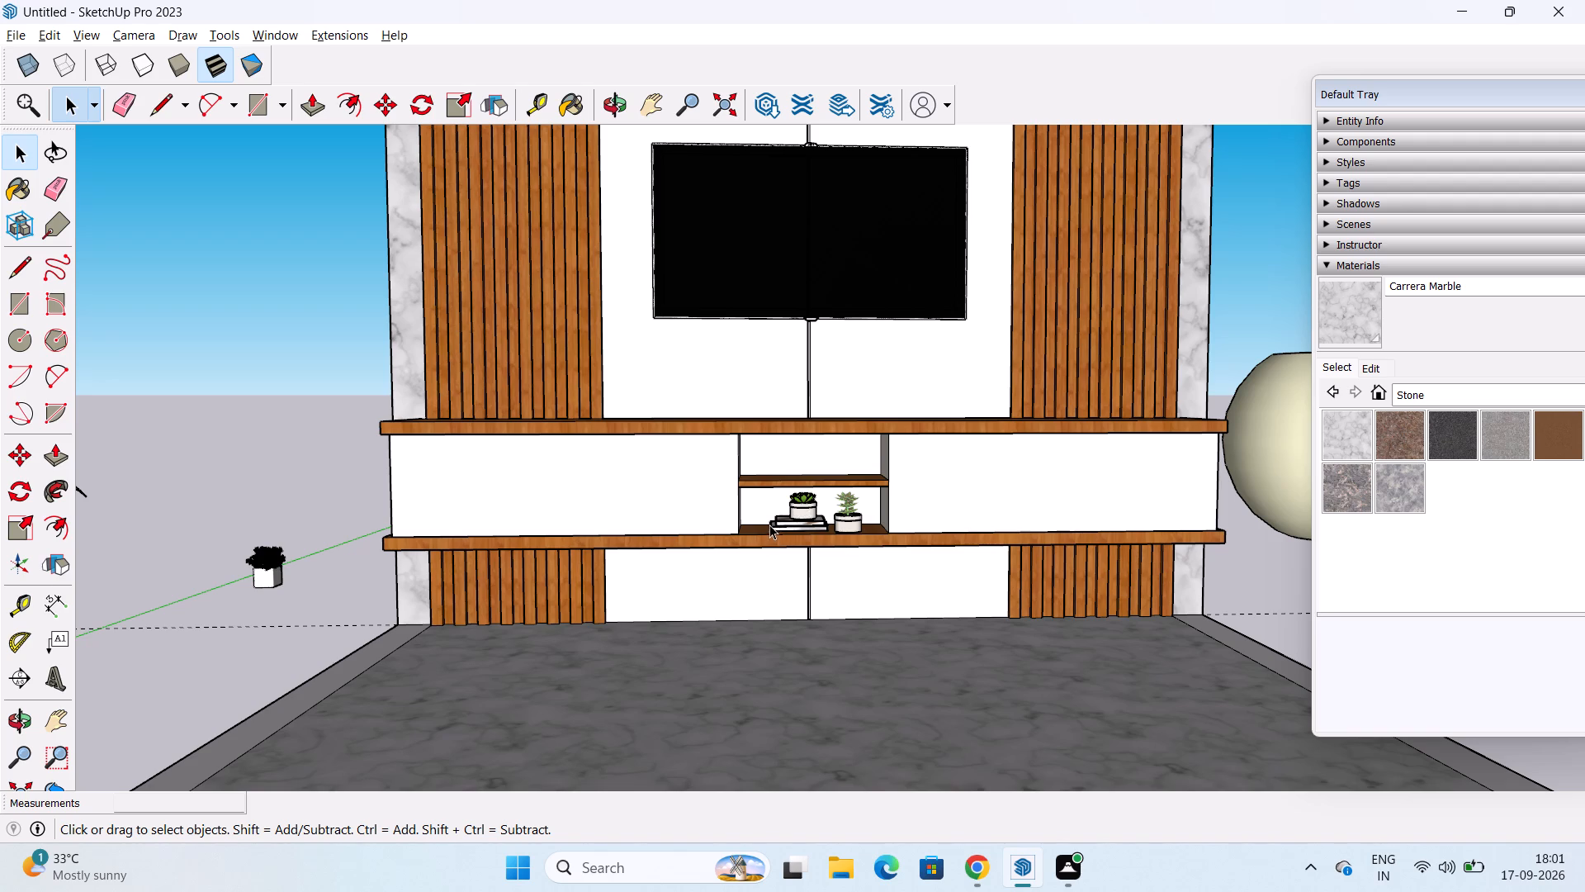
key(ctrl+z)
Move the books and succulents set onto the top of the TV unit, near the front corner of its right end.
scroll(356, 606, down, 6)
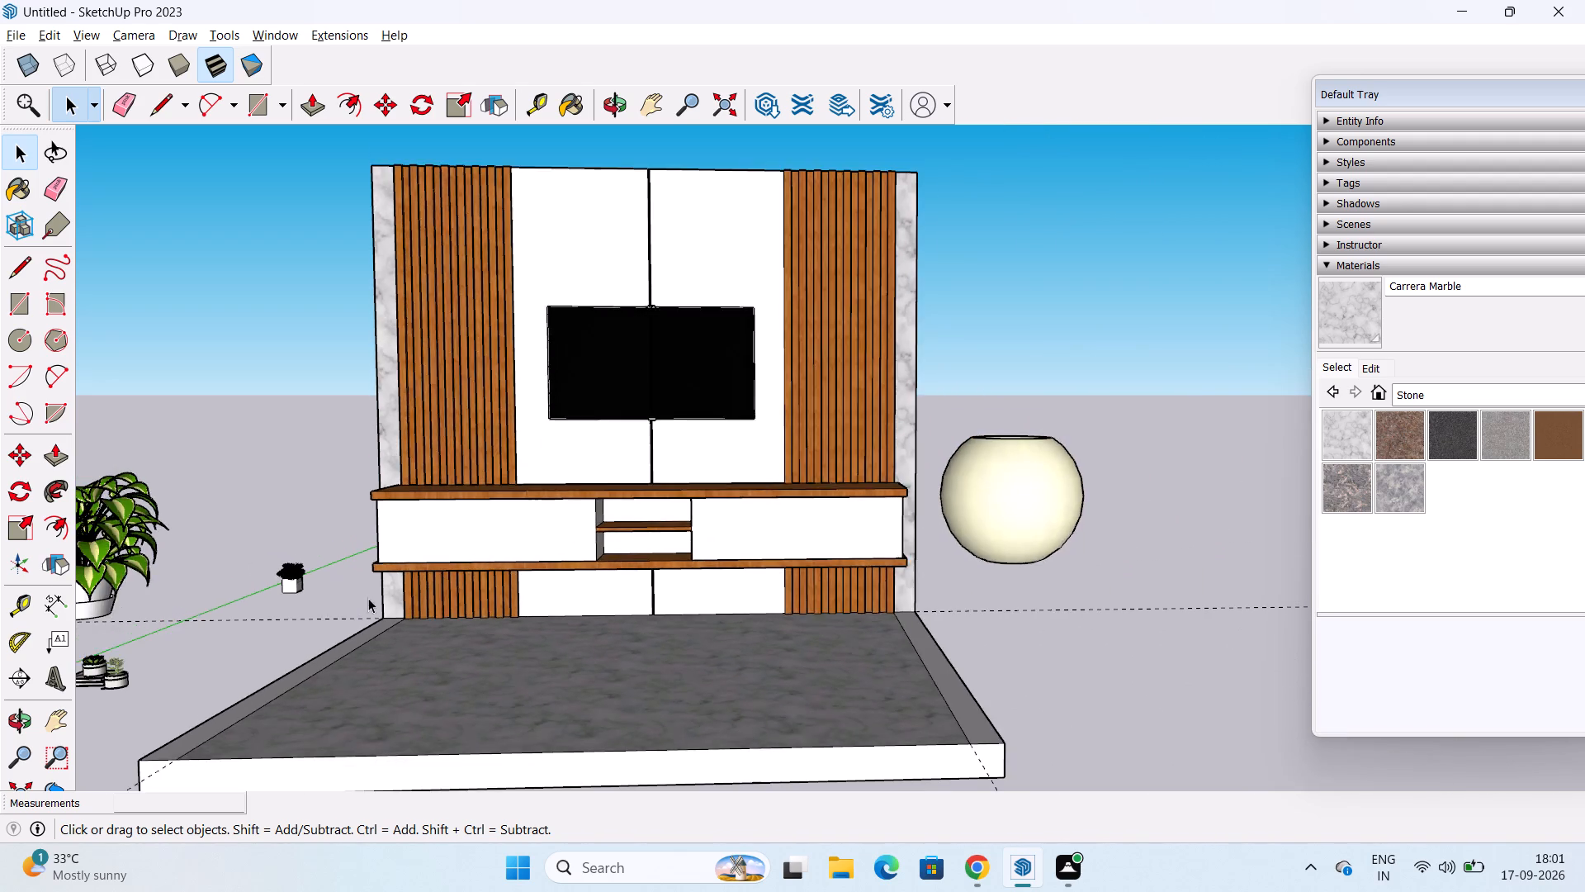
scroll(368, 598, down, 3)
click(150, 658)
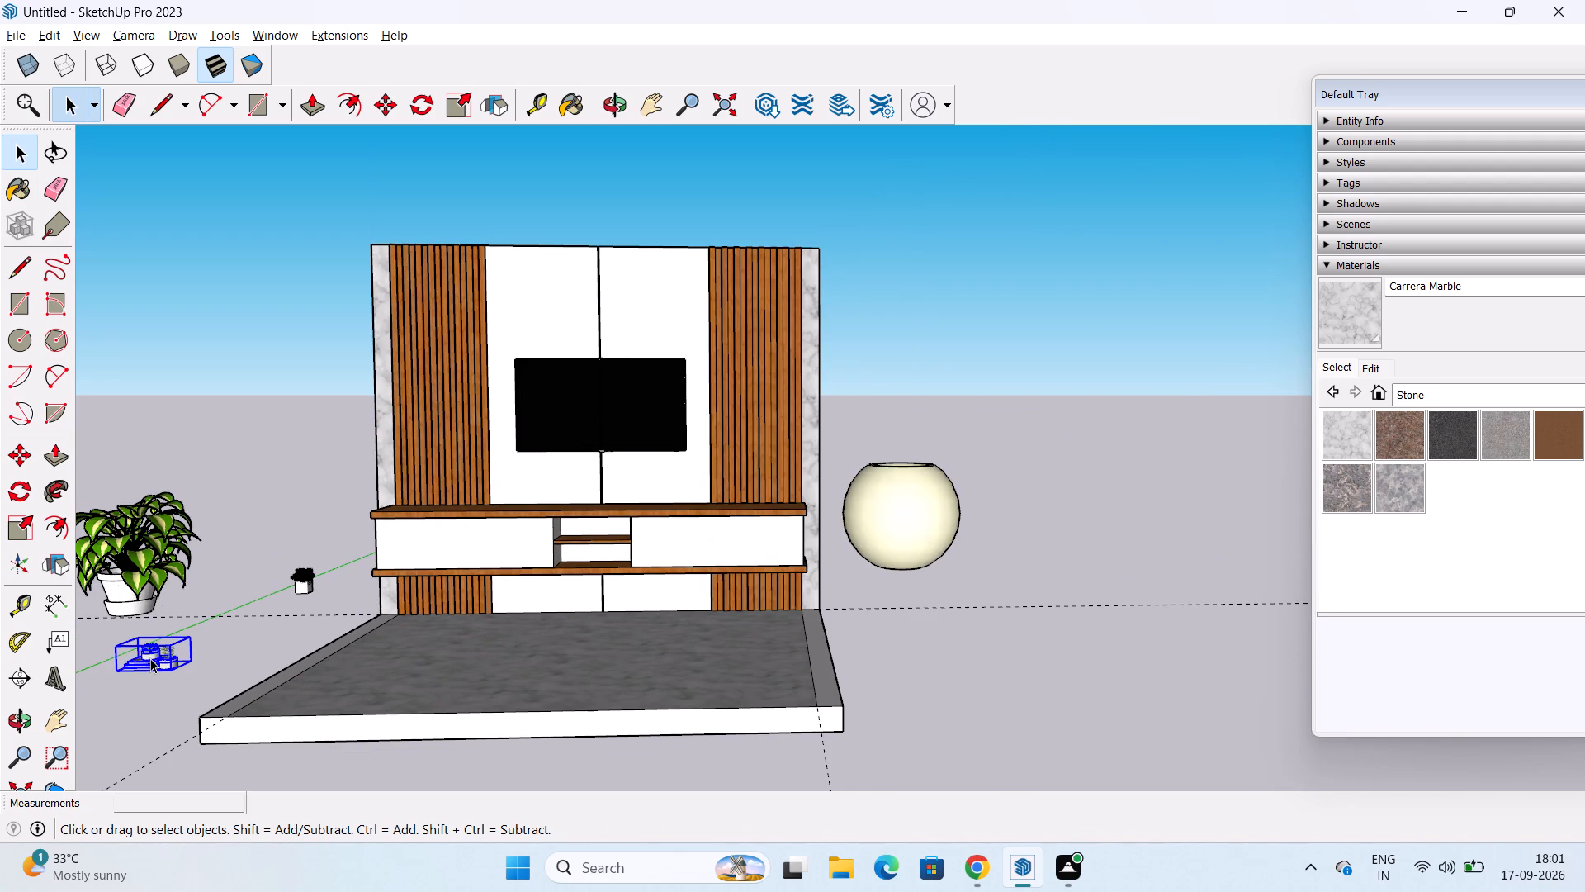
key(m)
click(168, 671)
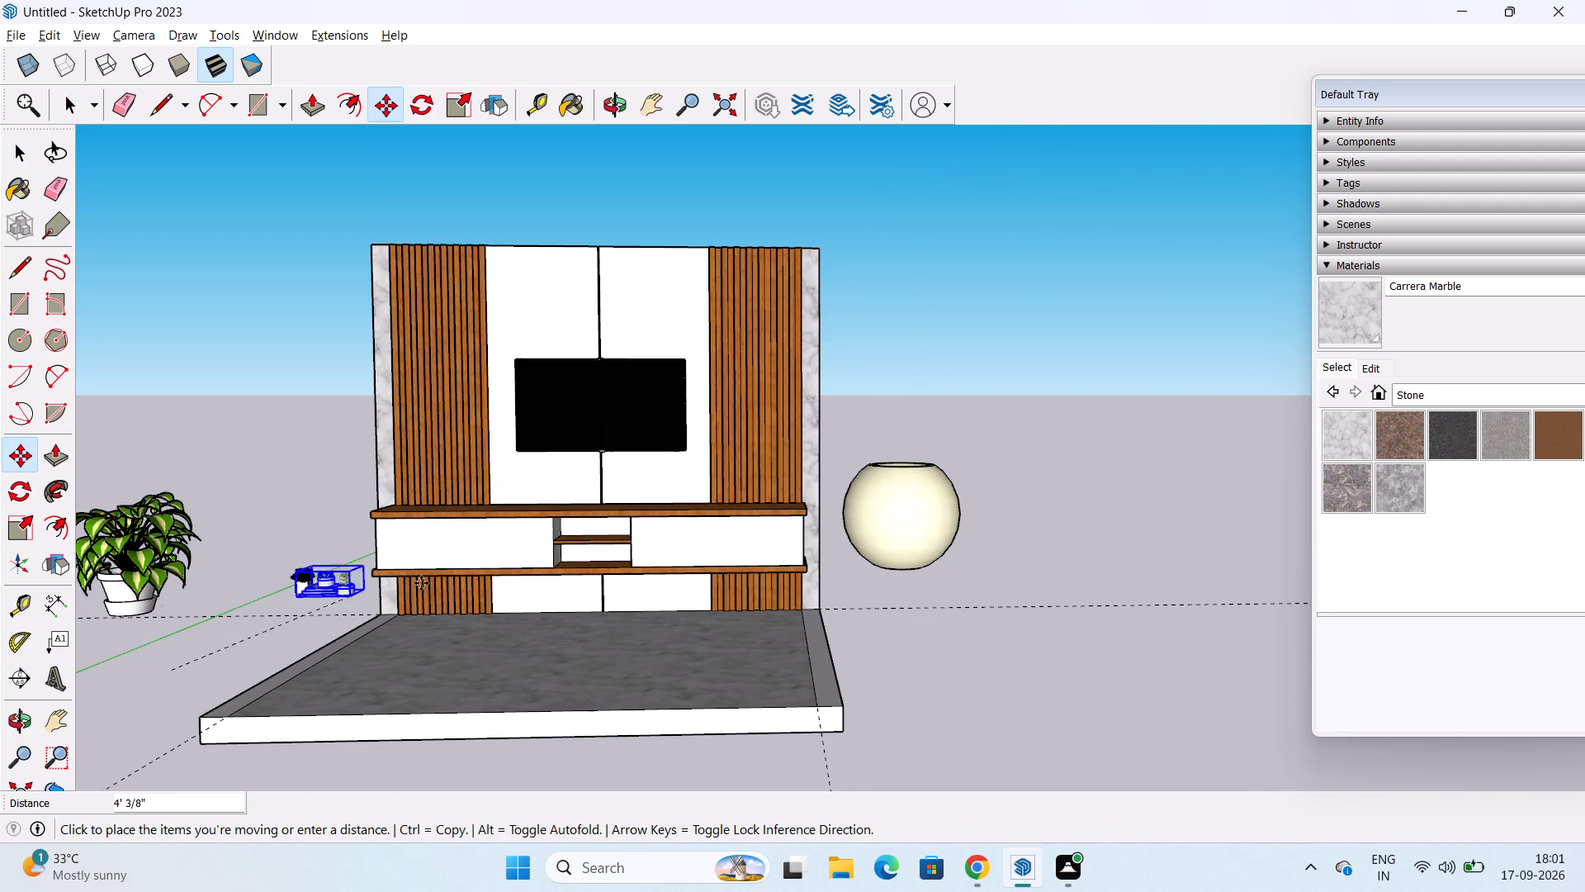
middle_drag(772, 509, 755, 528)
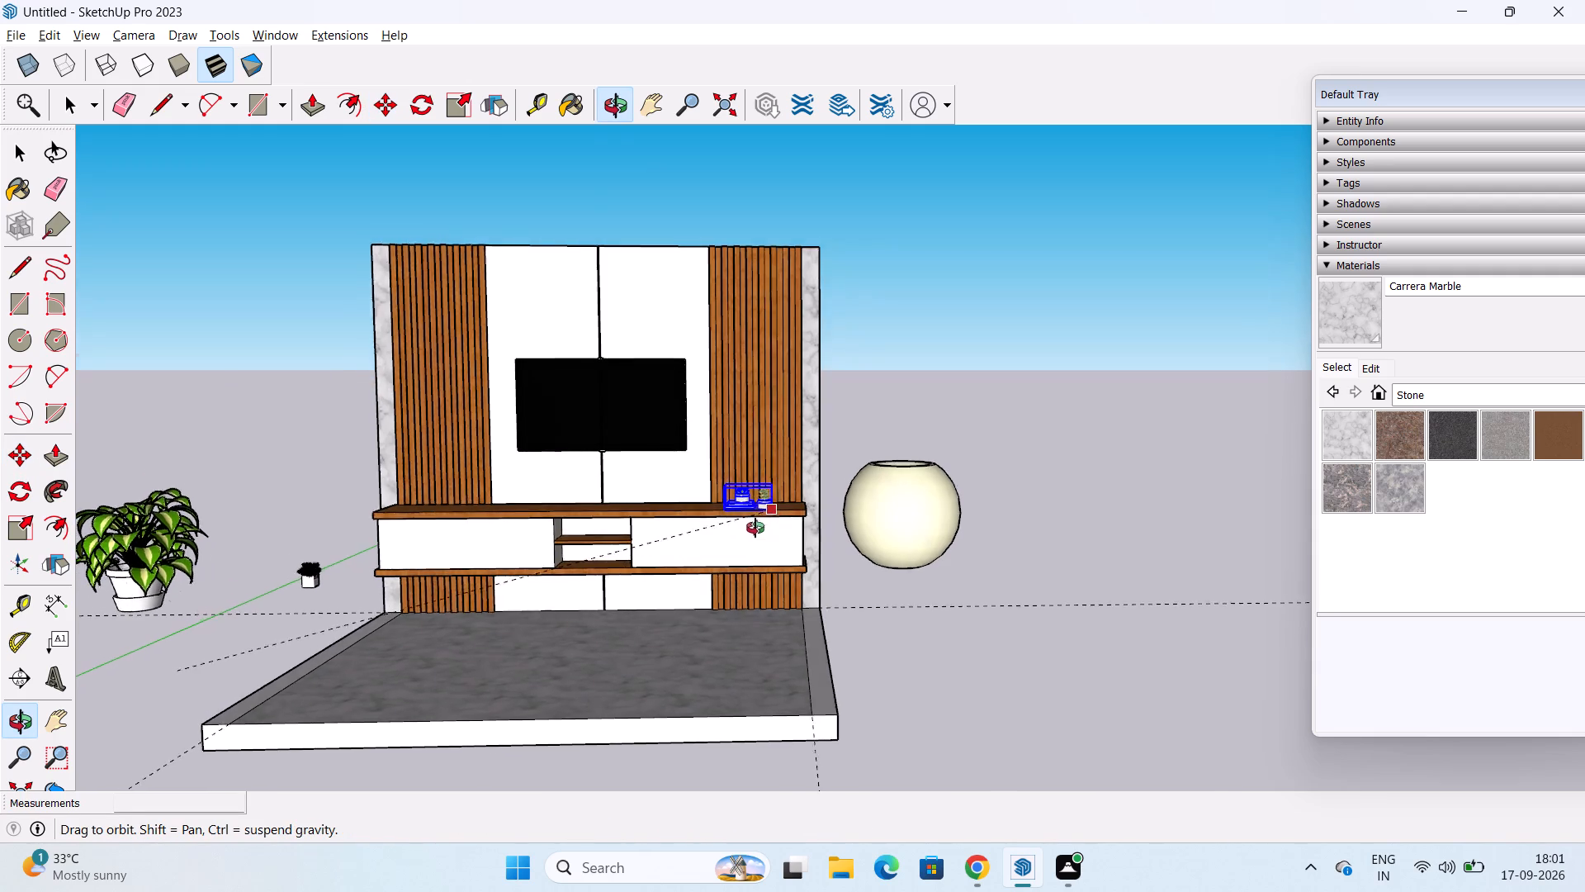
middle_drag(755, 528, 427, 749)
scroll(777, 473, up, 6)
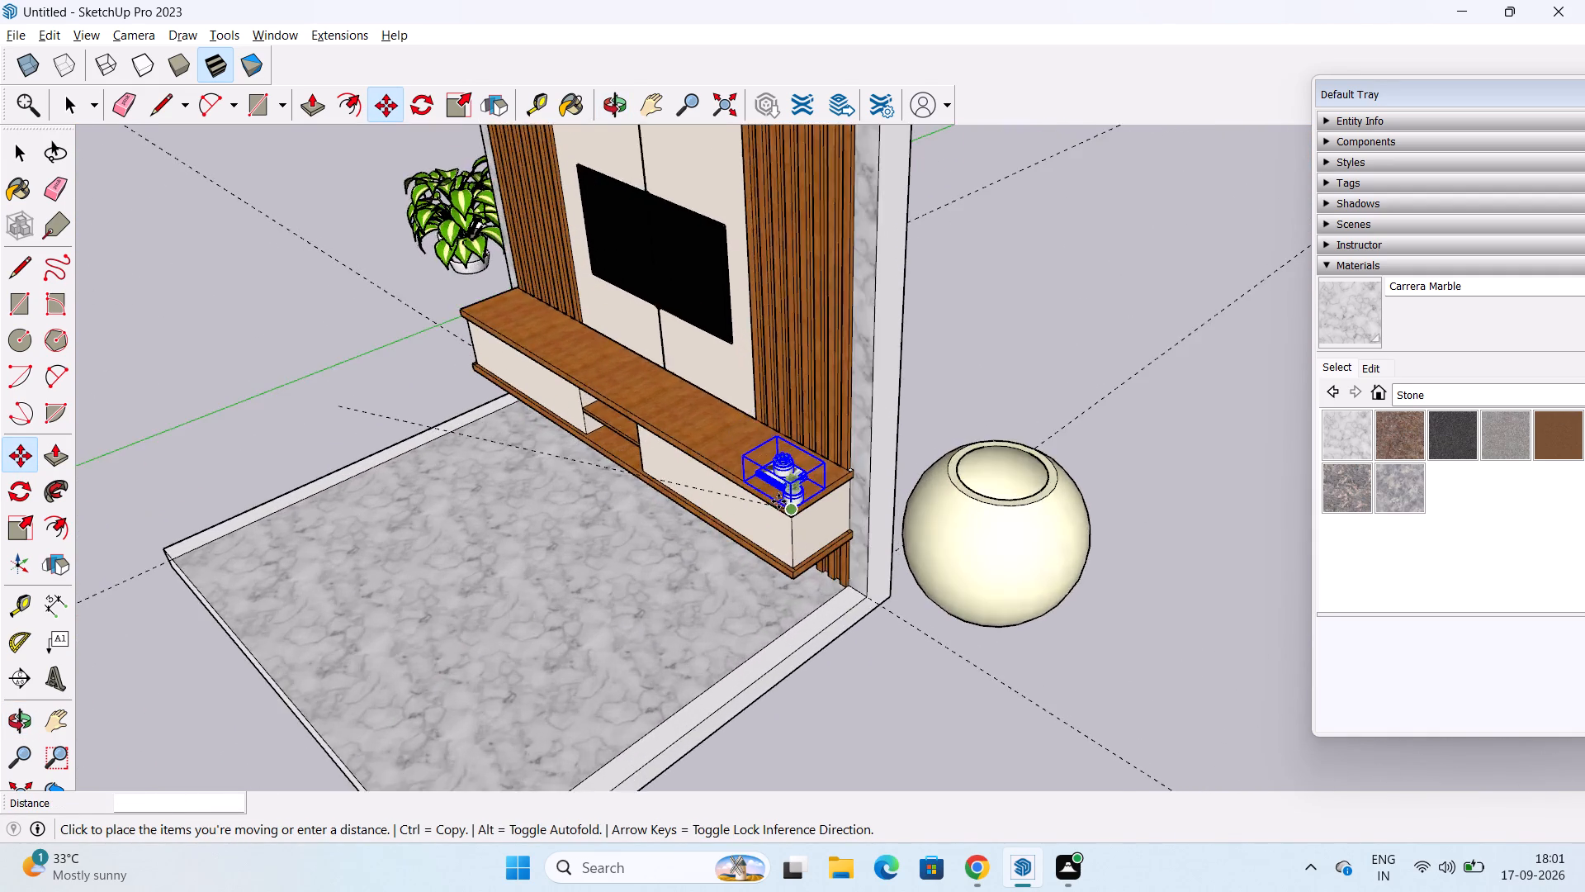
scroll(778, 501, up, 14)
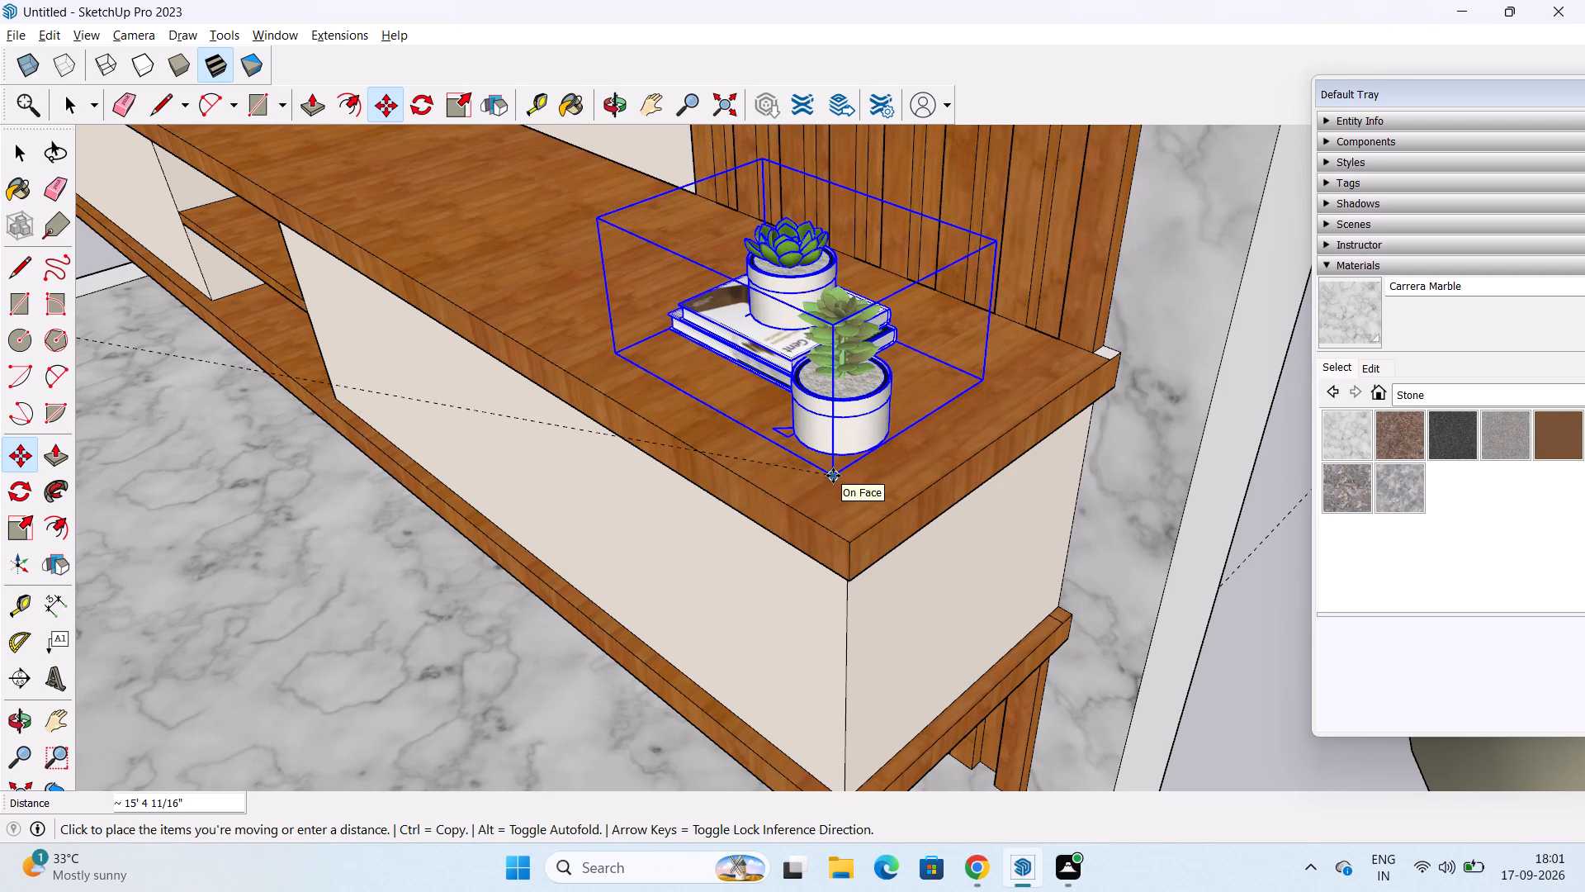
click(833, 476)
Examine the placement of the books and succulents set on the TV unit from the front, close up and from farther back.
scroll(621, 581, down, 1)
middle_drag(621, 581, 790, 396)
scroll(790, 396, down, 5)
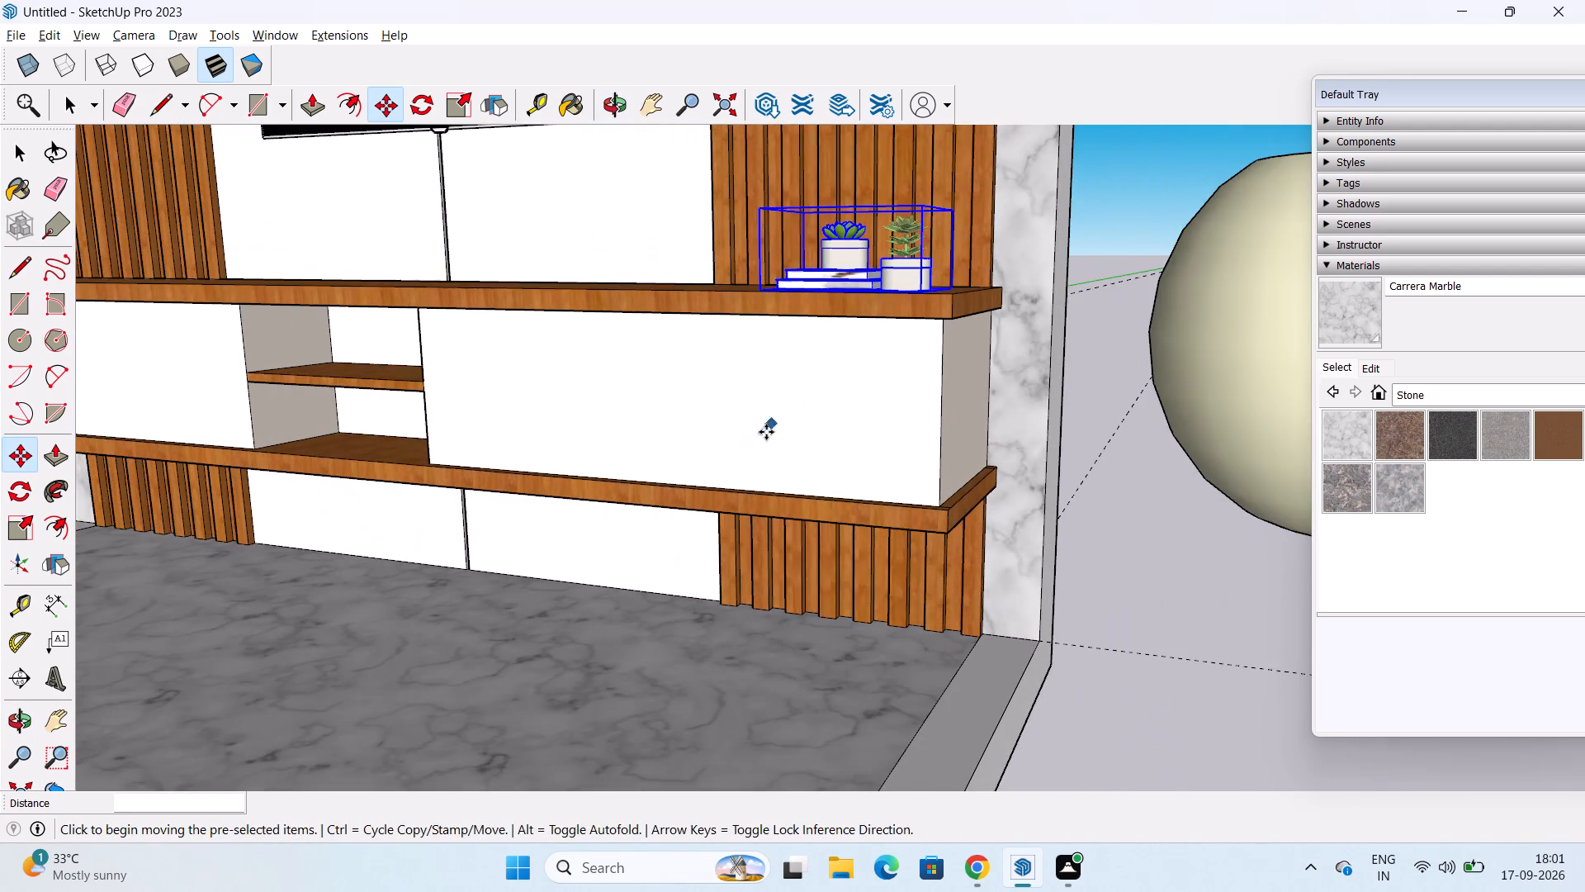
scroll(765, 433, down, 2)
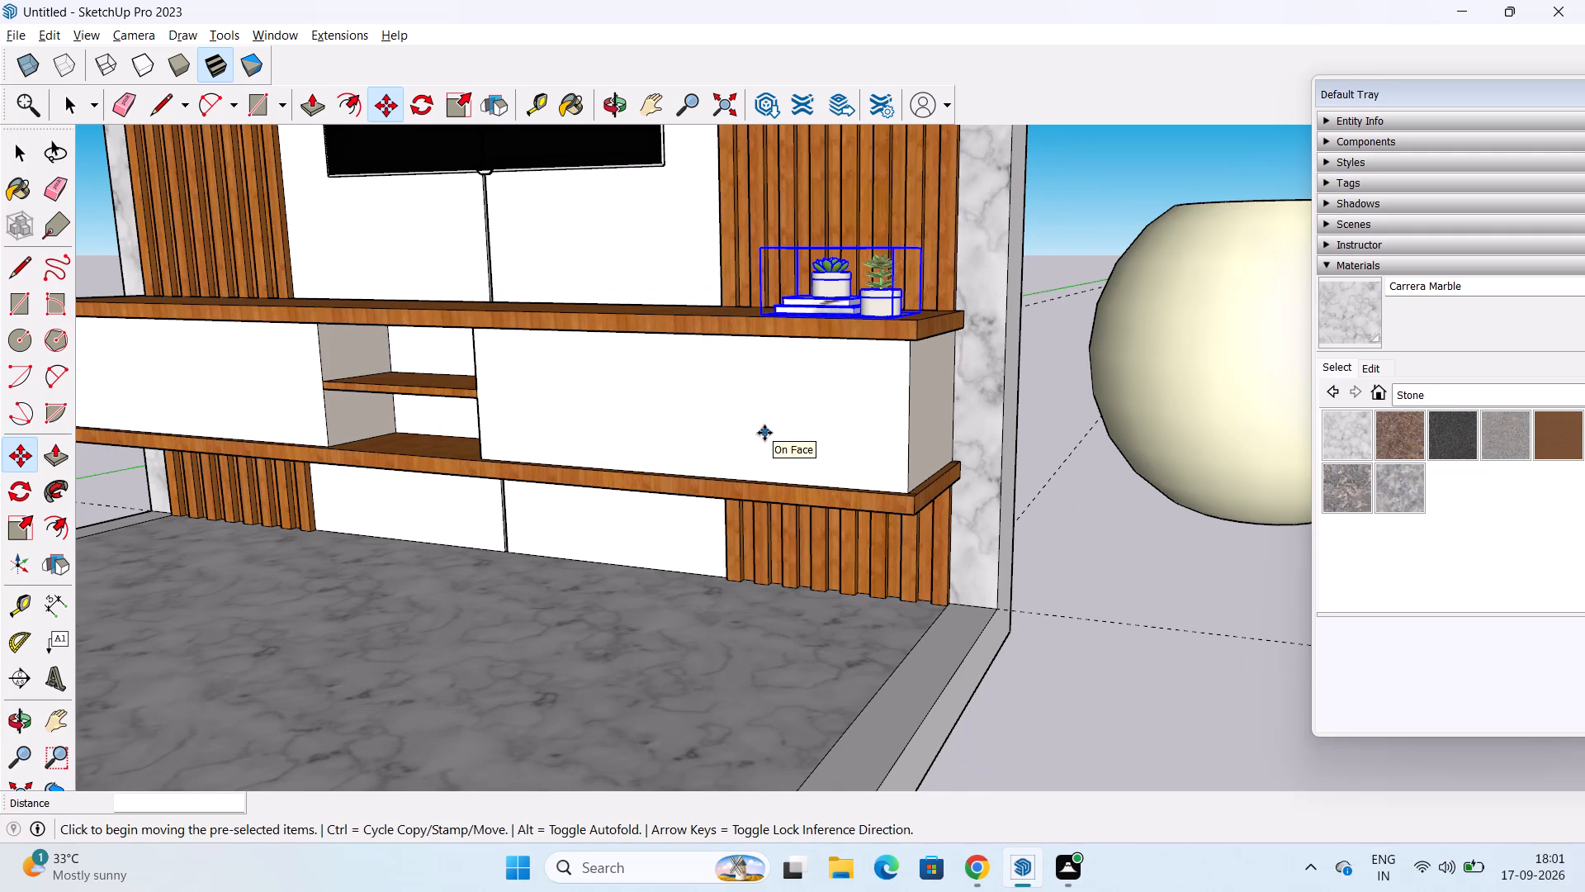
scroll(764, 433, down, 3)
middle_drag(782, 355, 797, 352)
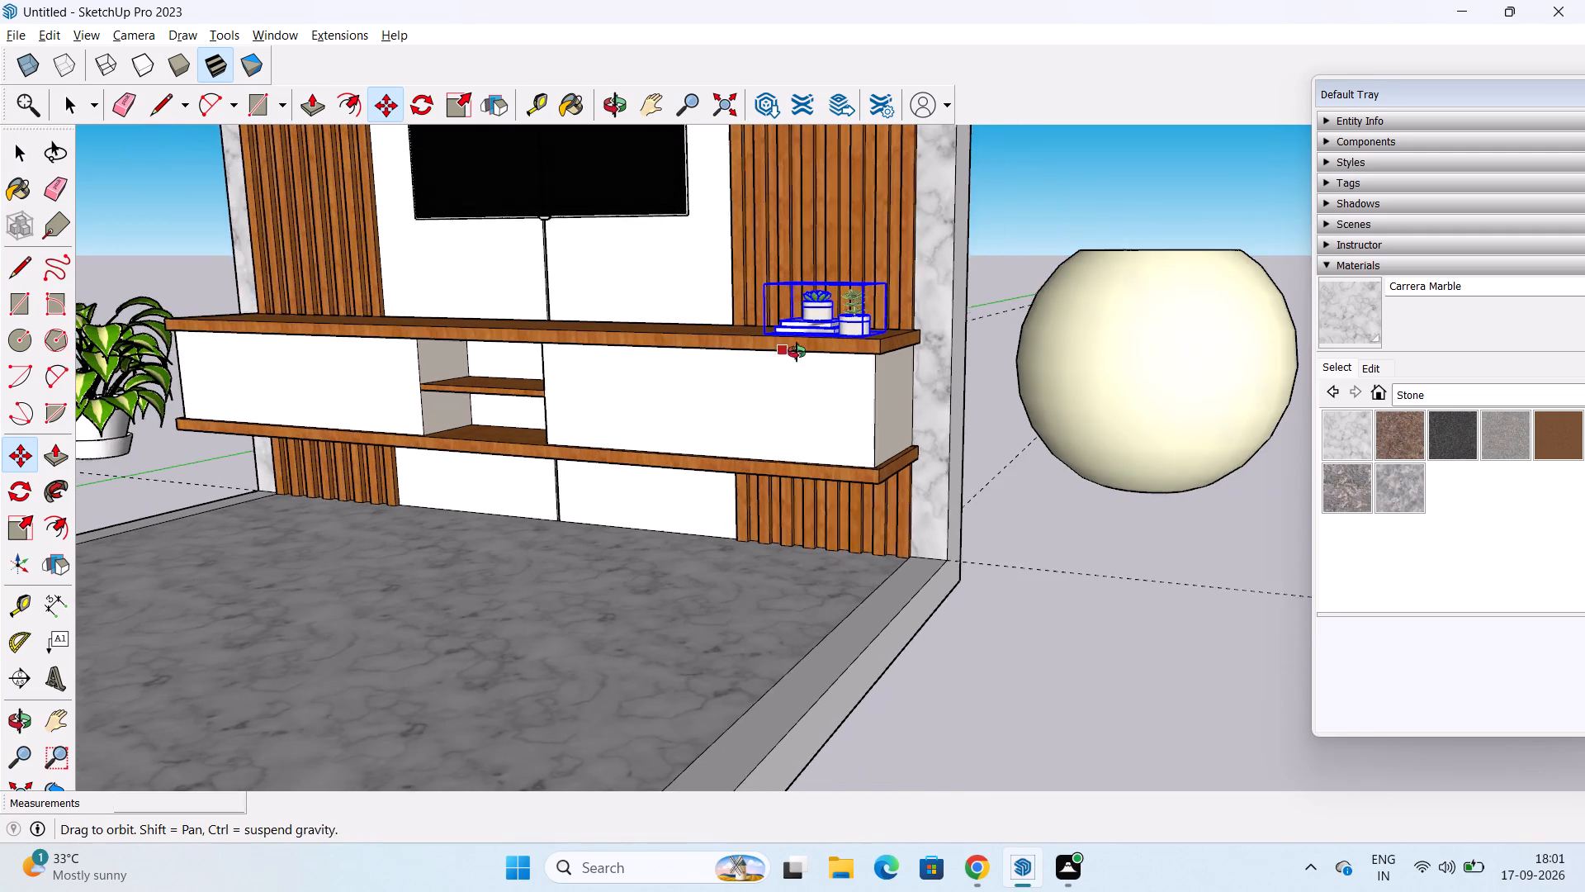
middle_drag(797, 352, 880, 369)
scroll(880, 369, down, 3)
key(space)
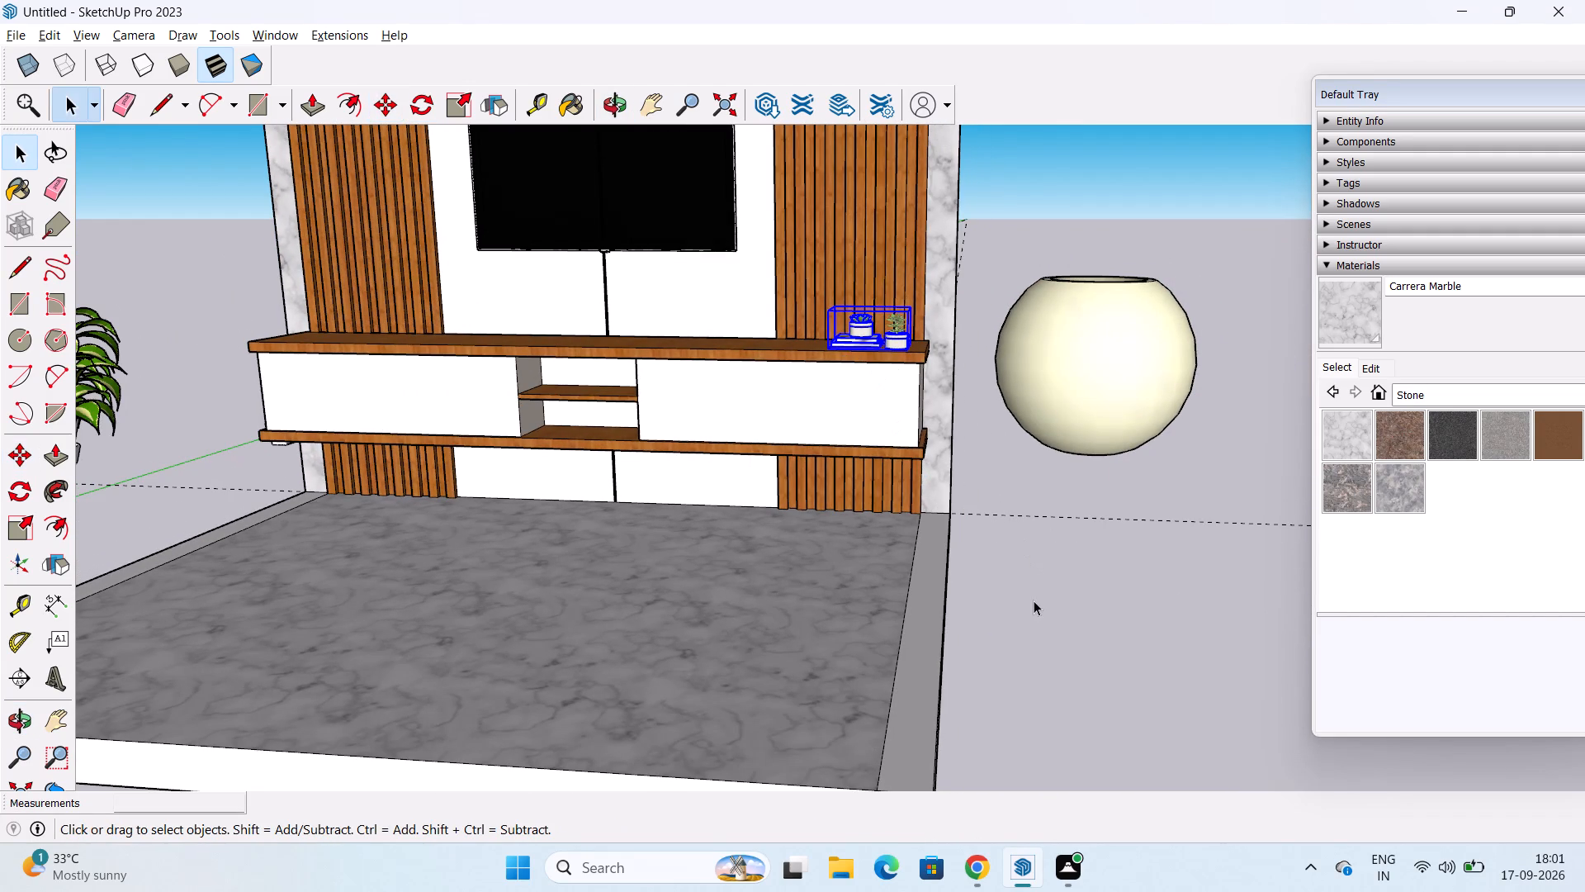
click(1034, 600)
scroll(724, 515, down, 3)
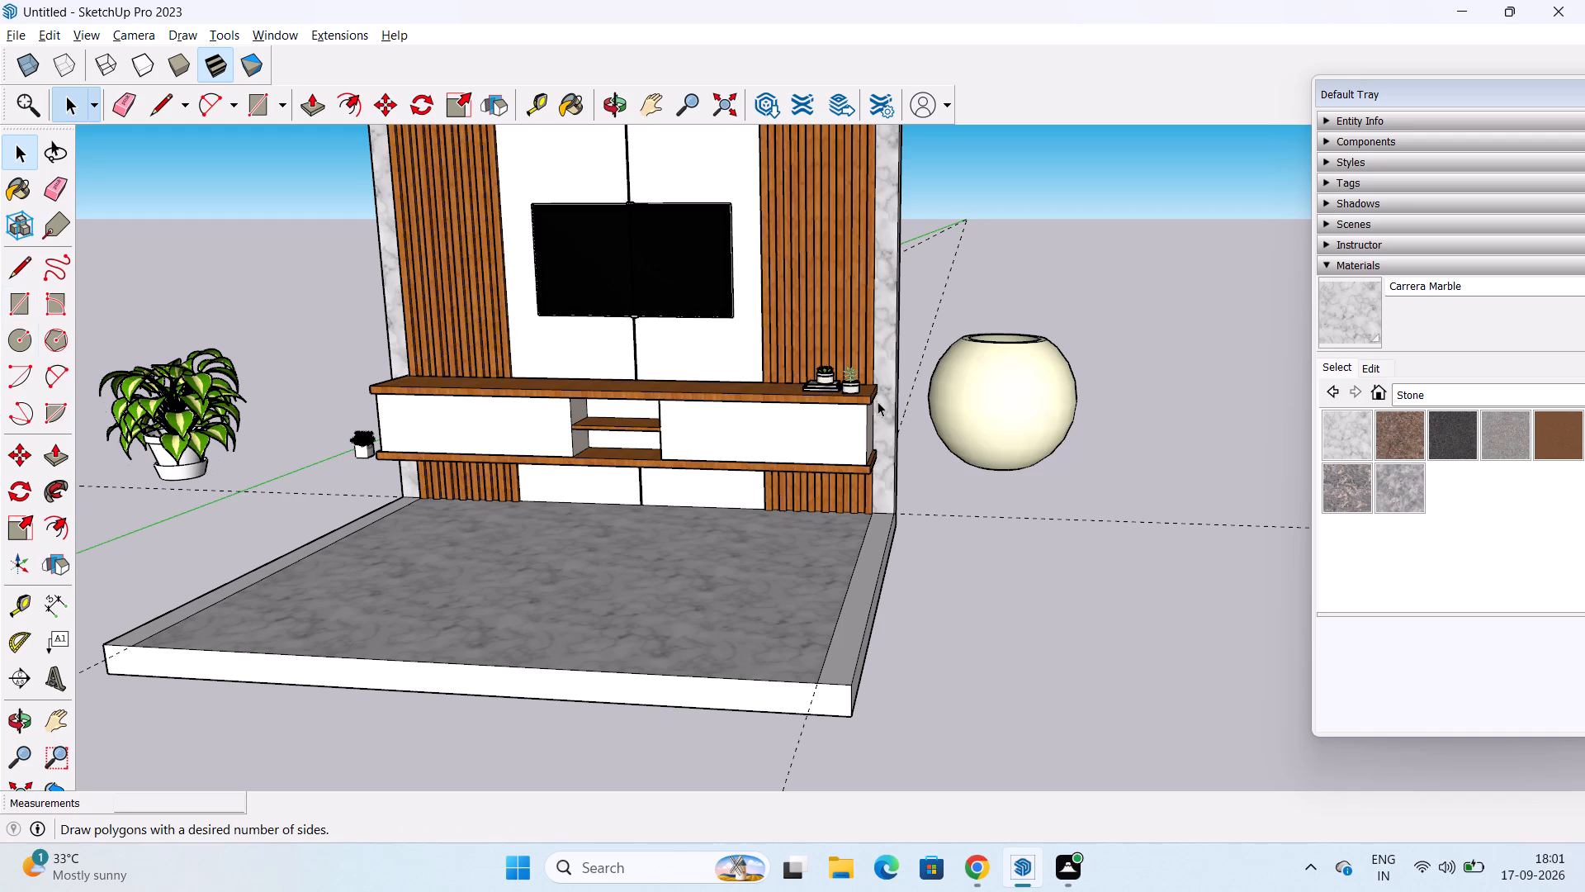
Scale the books and succulents set on the TV unit to about 2.00 in height, 1.20 in width and 1.65 in depth.
click(850, 386)
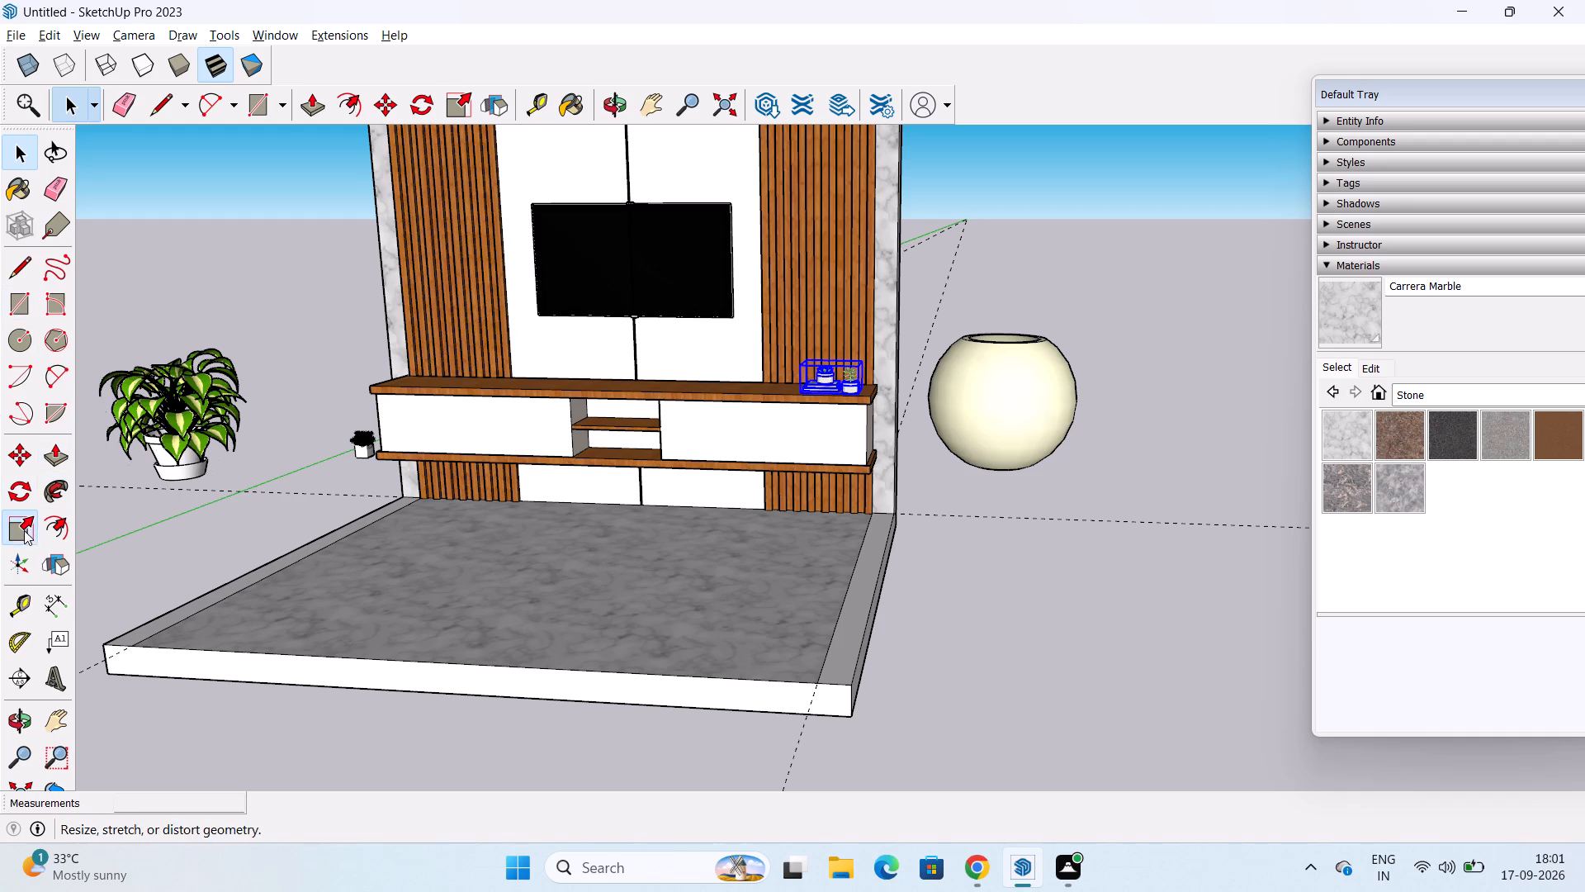
click(24, 530)
scroll(876, 385, up, 10)
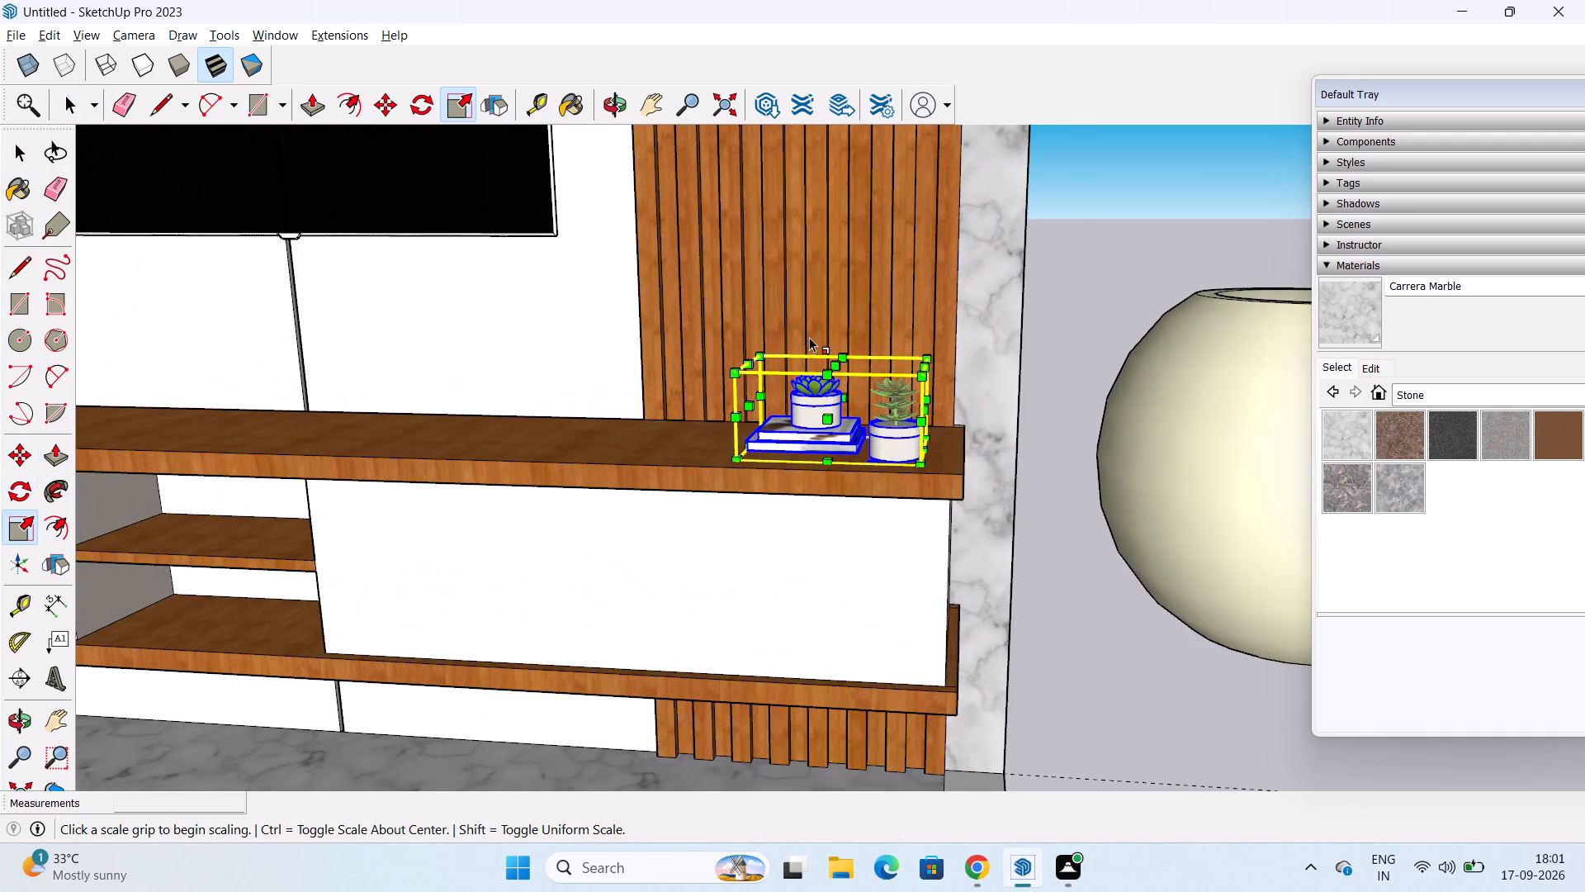
middle_drag(809, 337, 789, 605)
scroll(797, 595, down, 1)
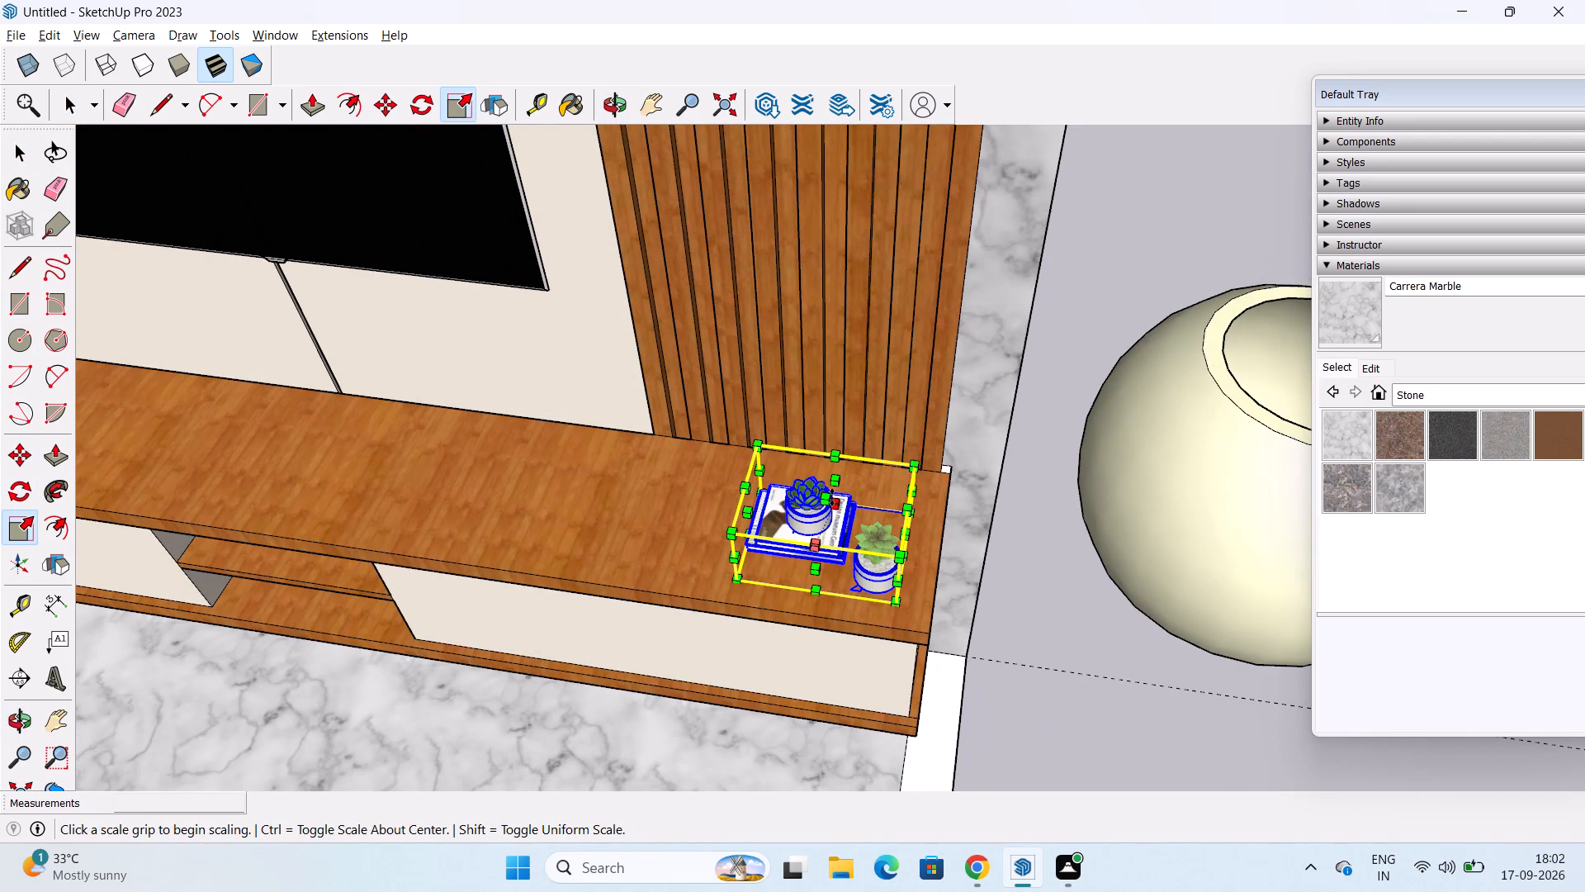
drag(827, 492, 830, 445)
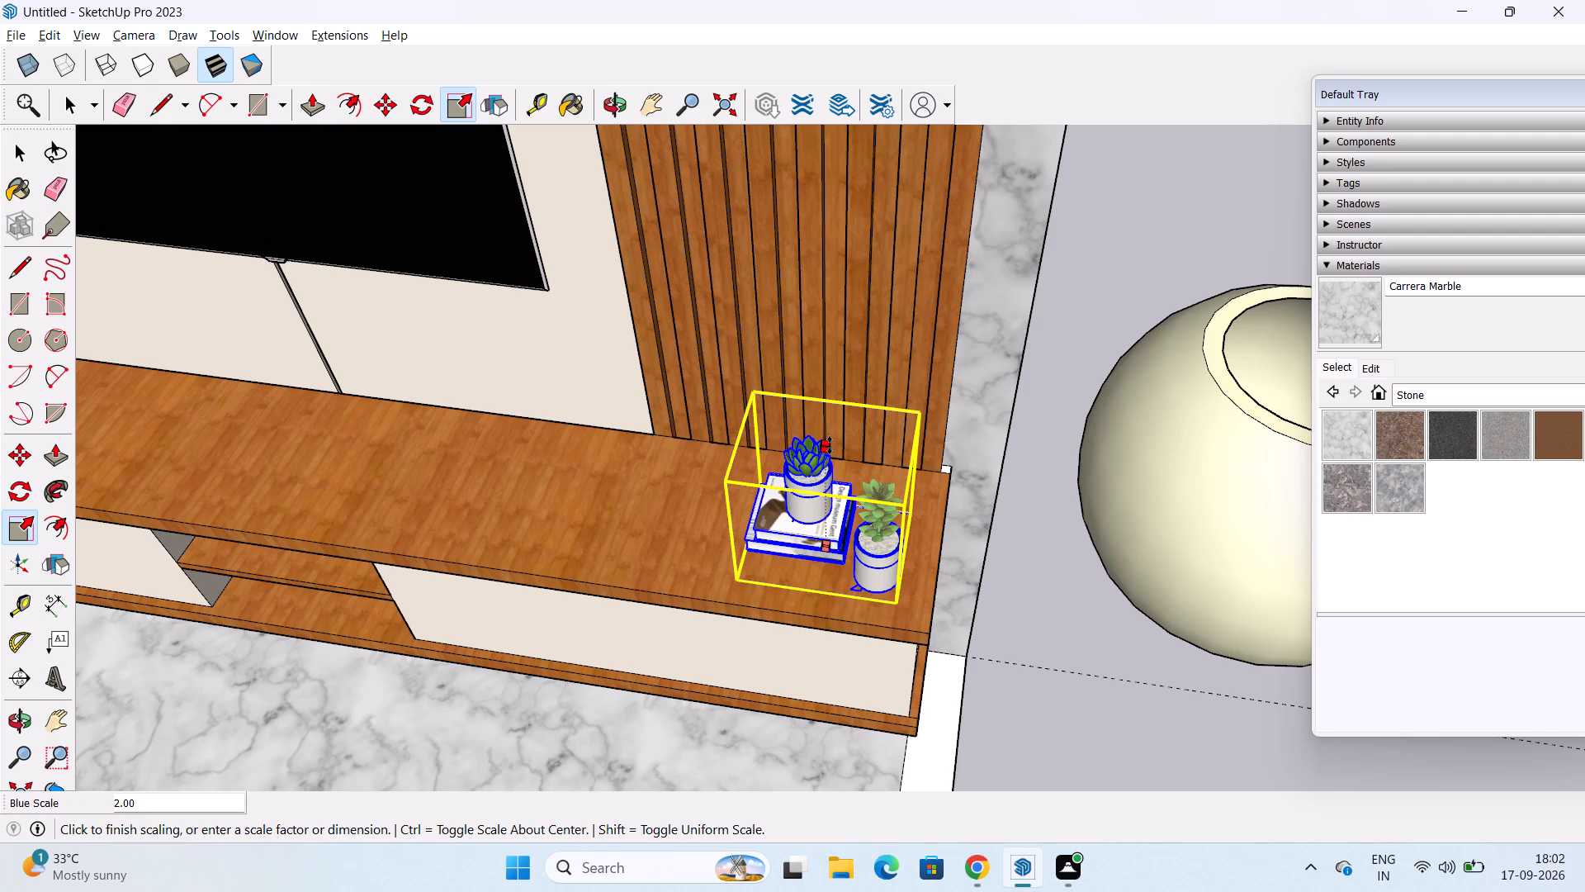
drag(830, 445, 833, 447)
drag(750, 489, 713, 495)
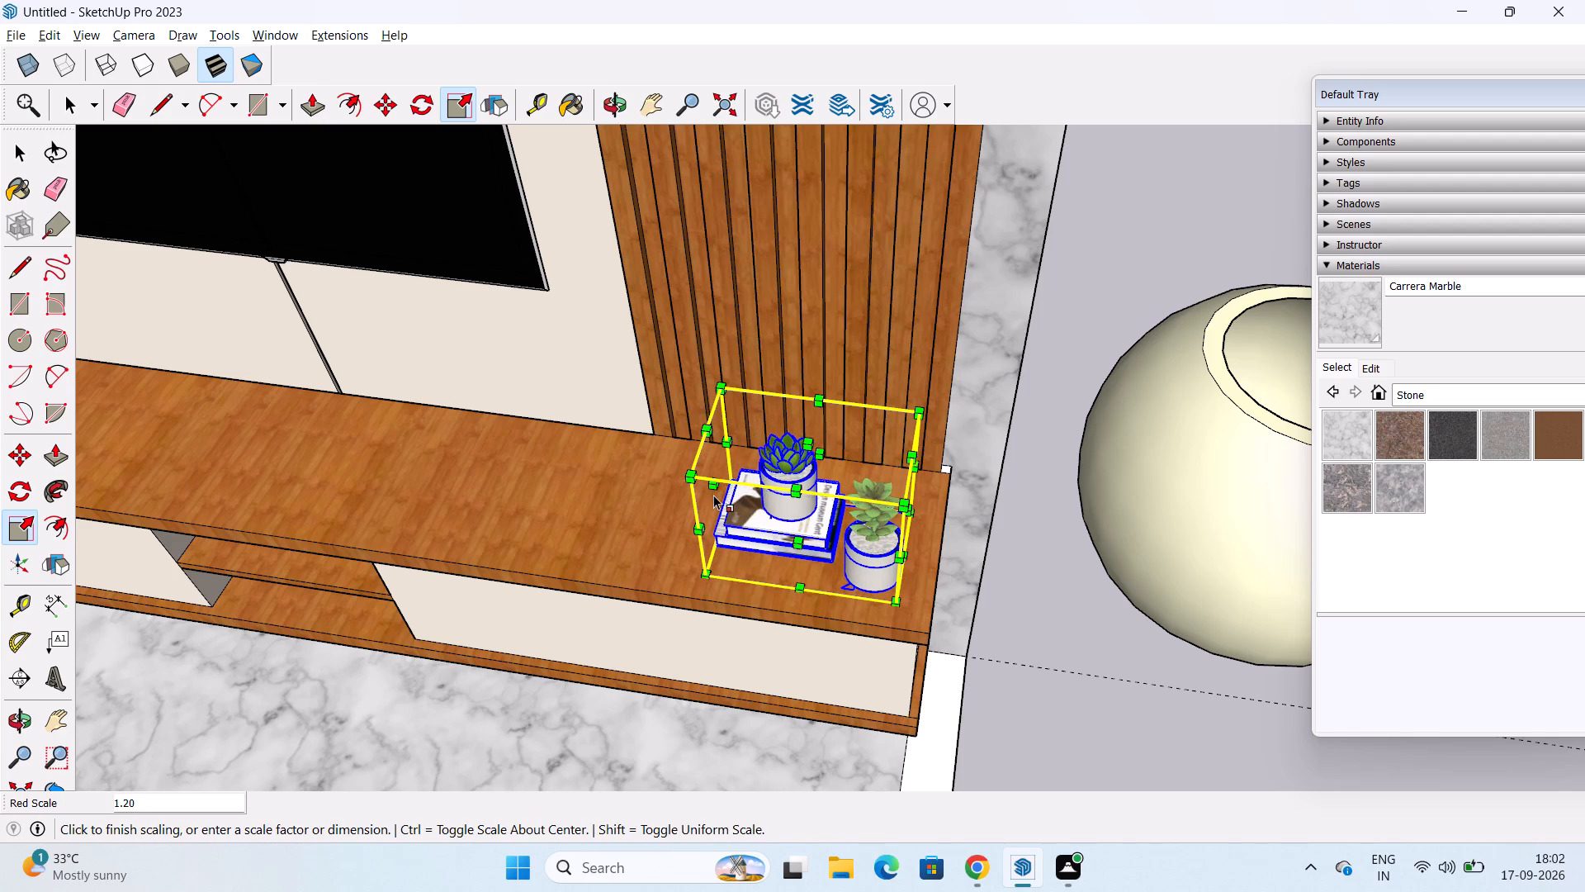
drag(825, 460, 830, 448)
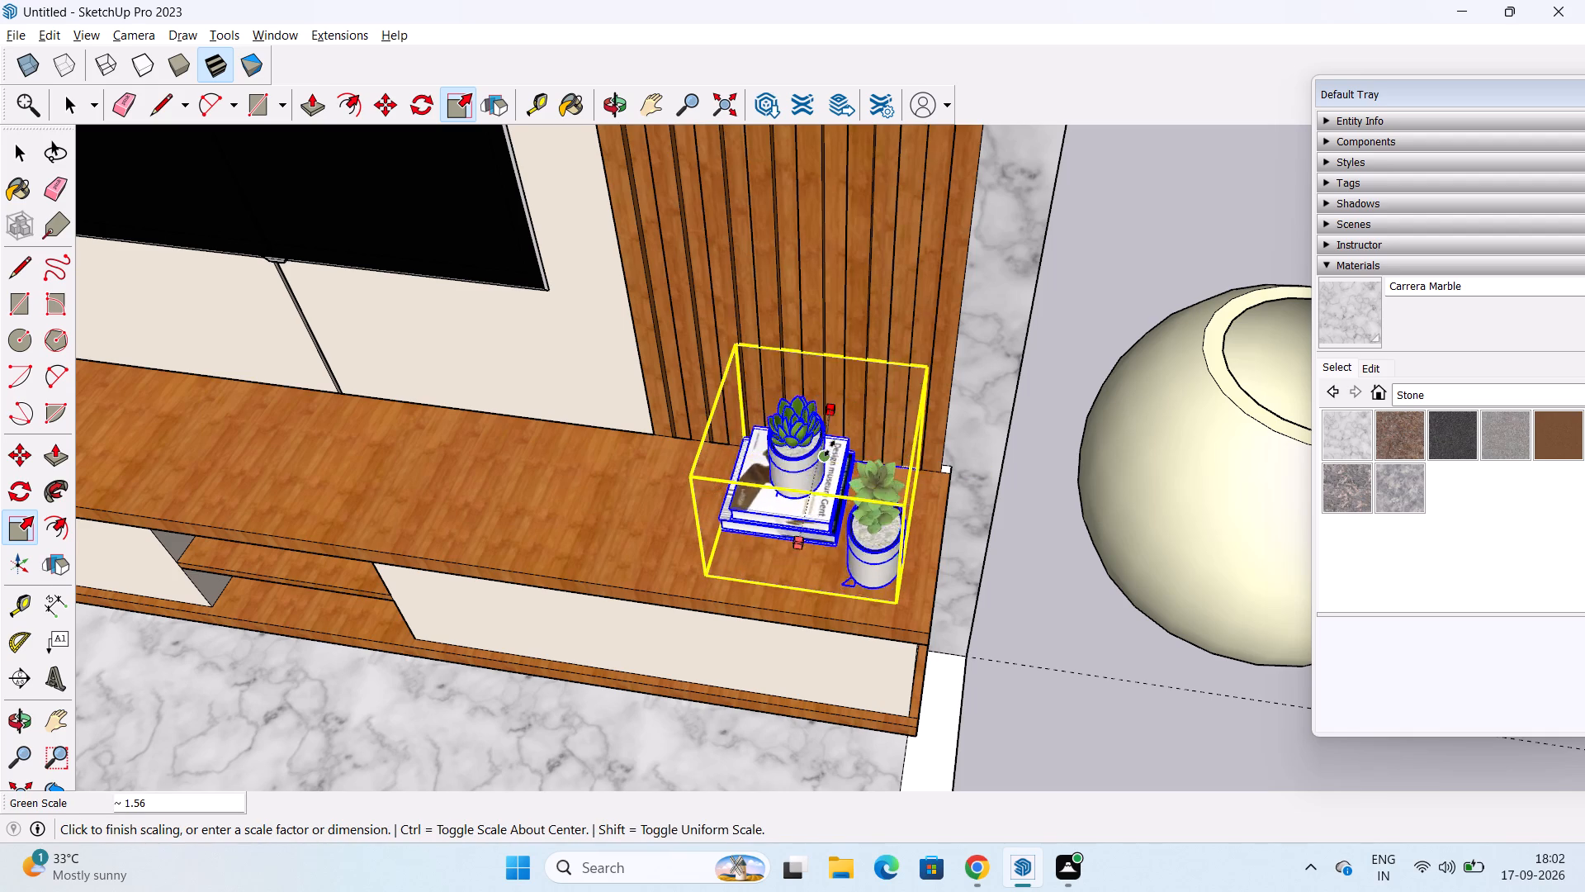
drag(830, 448, 837, 434)
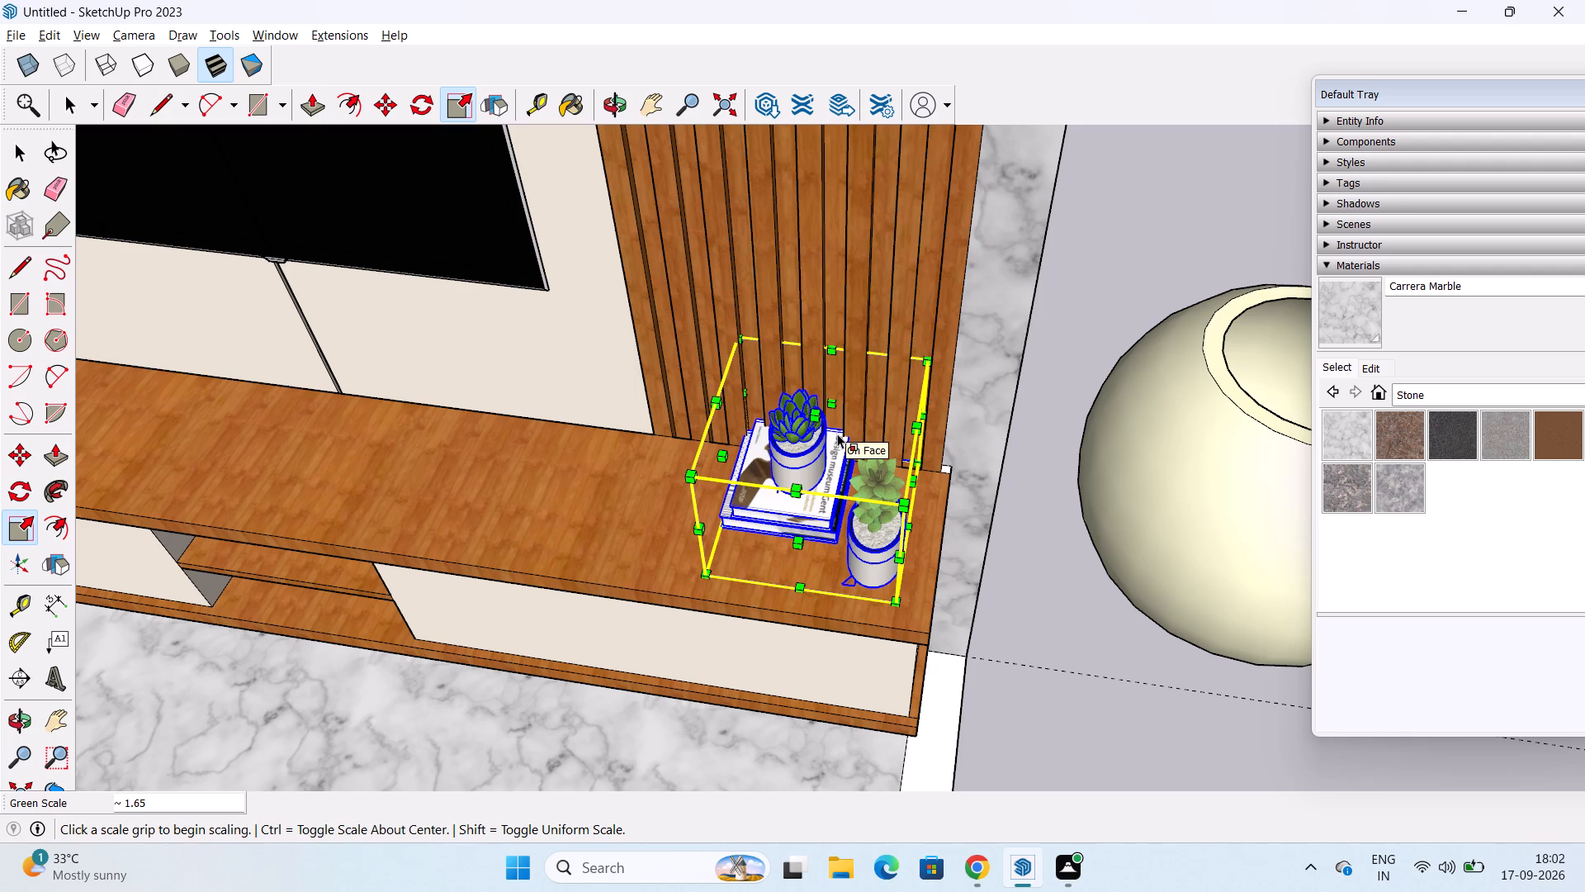
Shrink the books and succulents set's depth from its back side to about 0.75, and stretch its front side by 1.08.
middle_drag(830, 469, 546, 561)
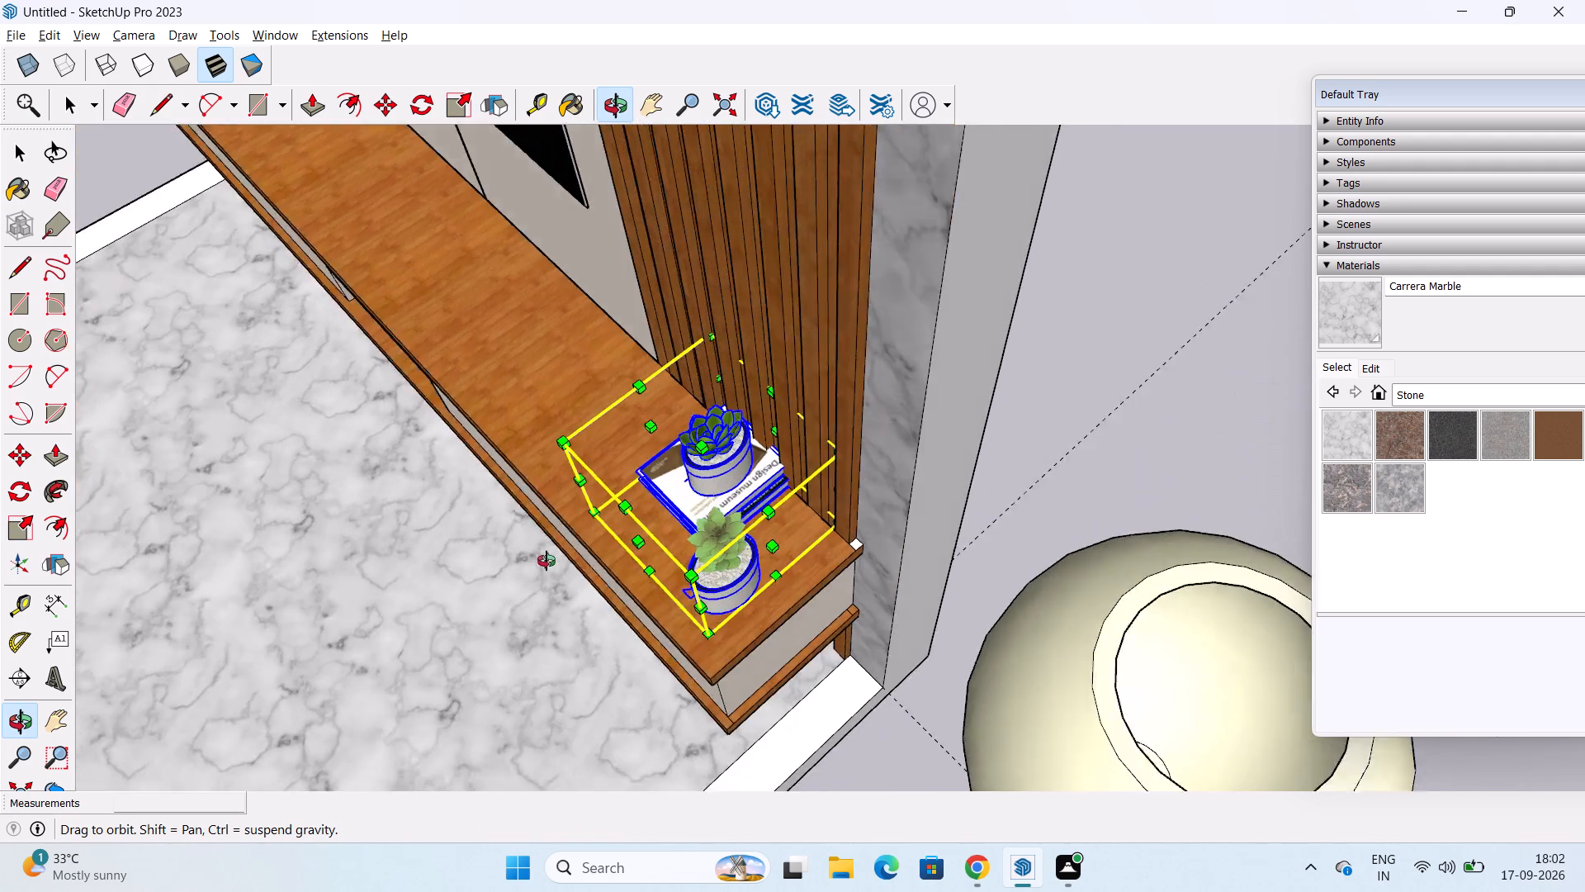
middle_drag(546, 561, 437, 535)
middle_drag(748, 393, 886, 352)
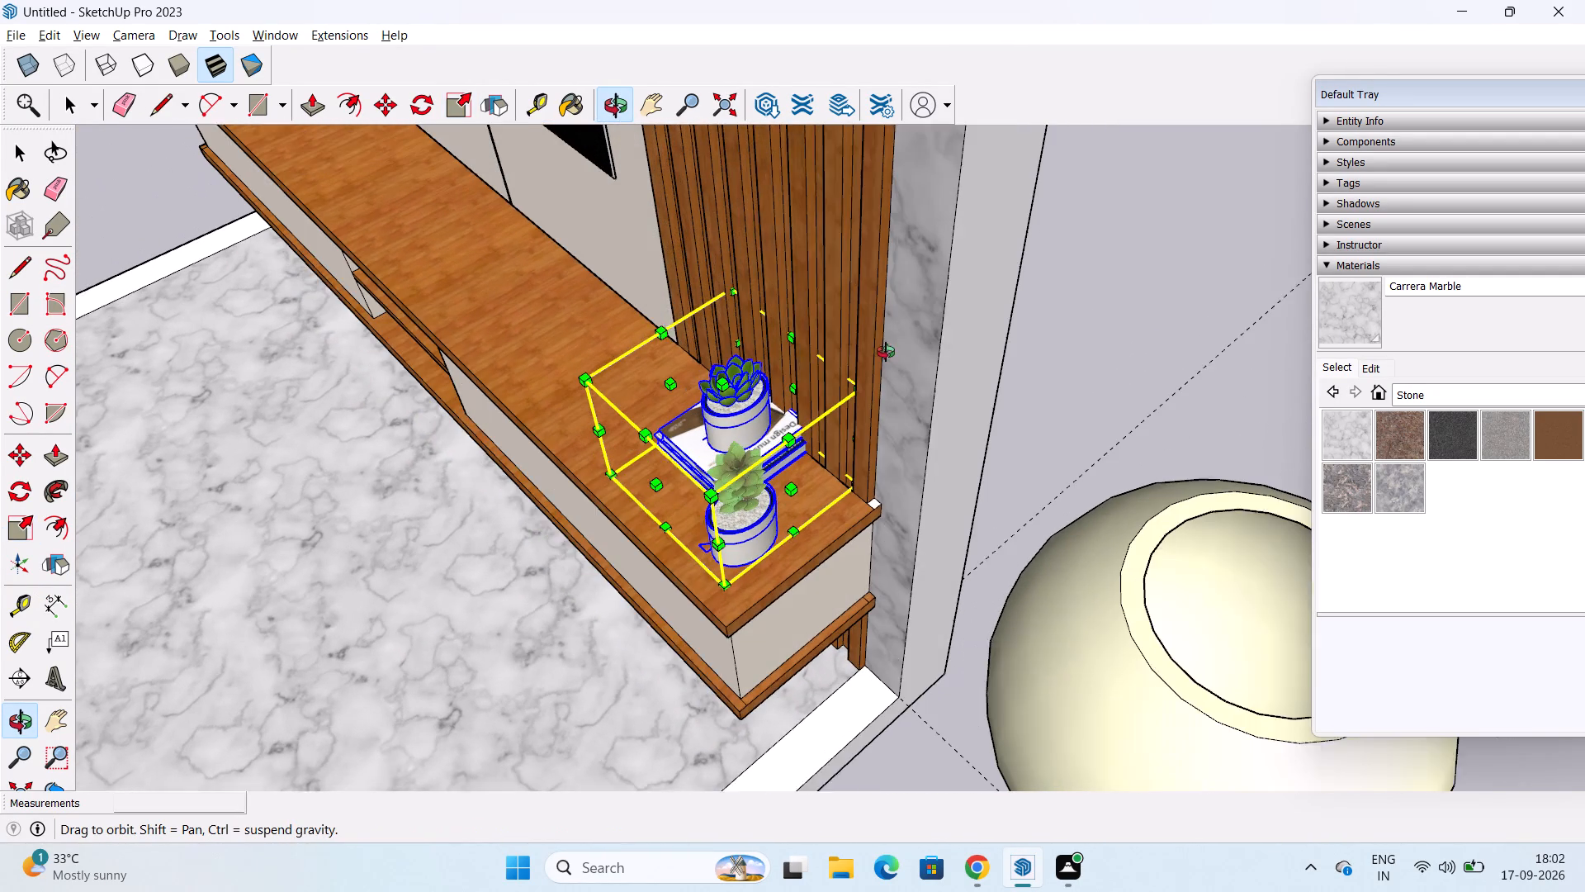
middle_drag(886, 352, 887, 352)
drag(797, 383, 771, 400)
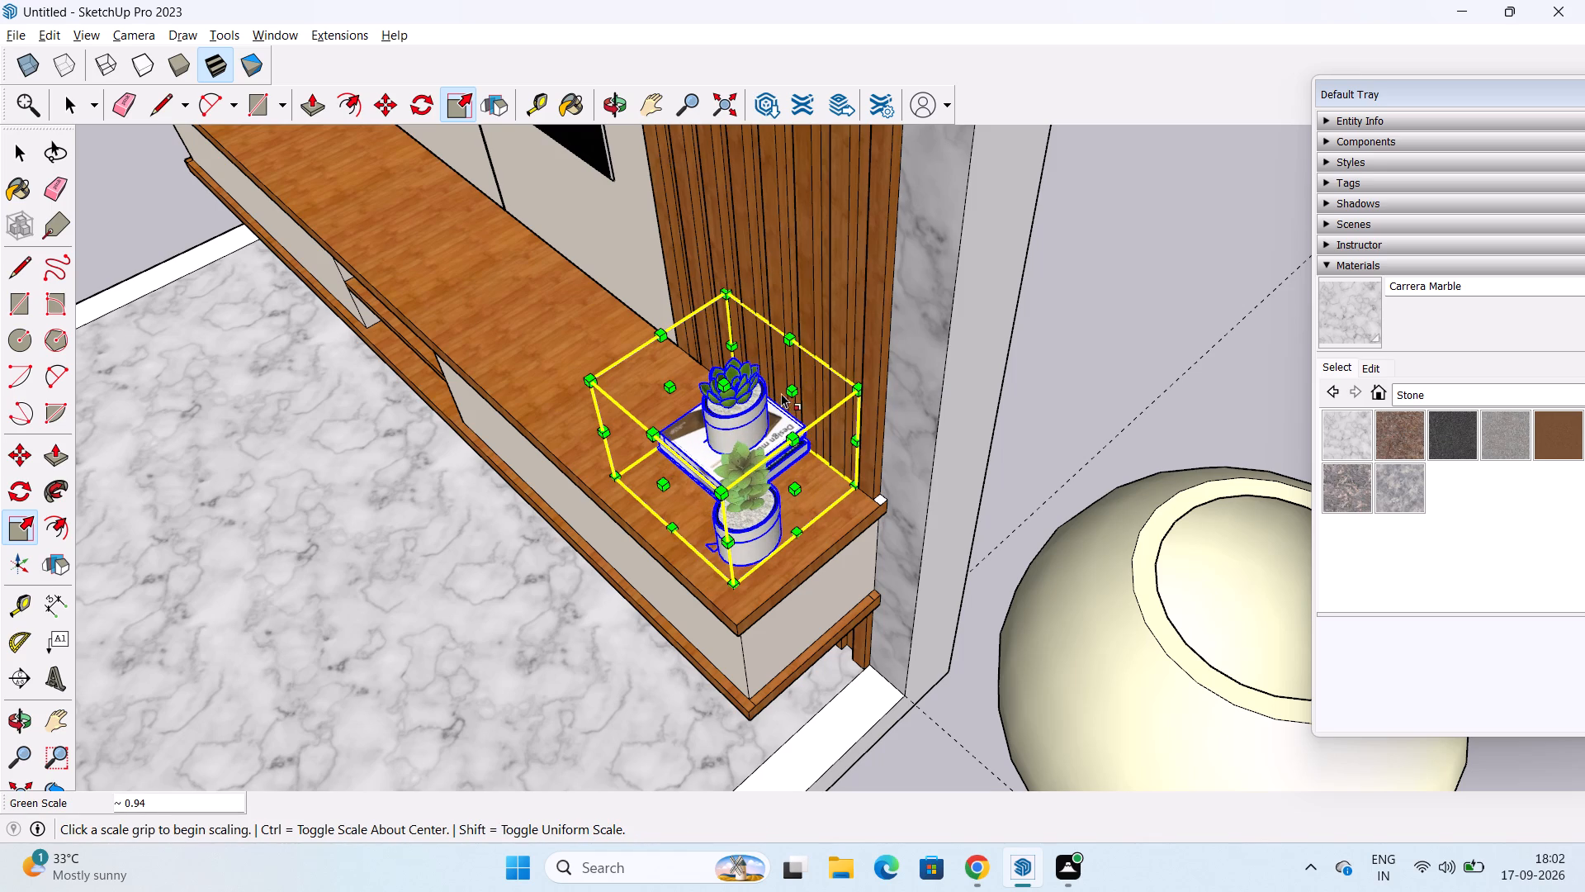
drag(787, 388, 773, 398)
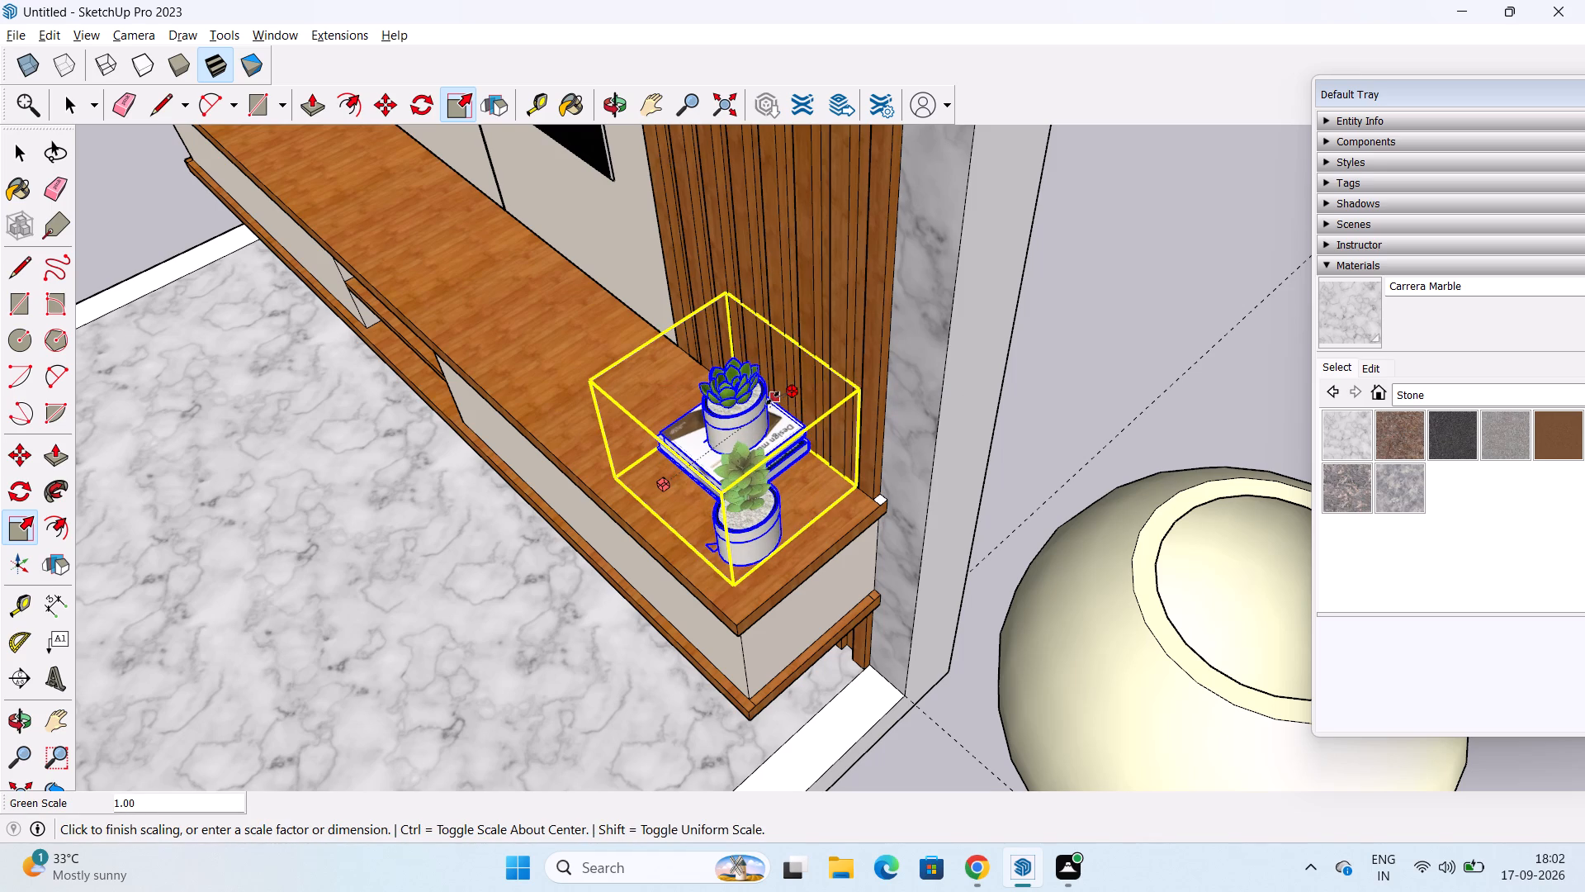
drag(773, 398, 762, 415)
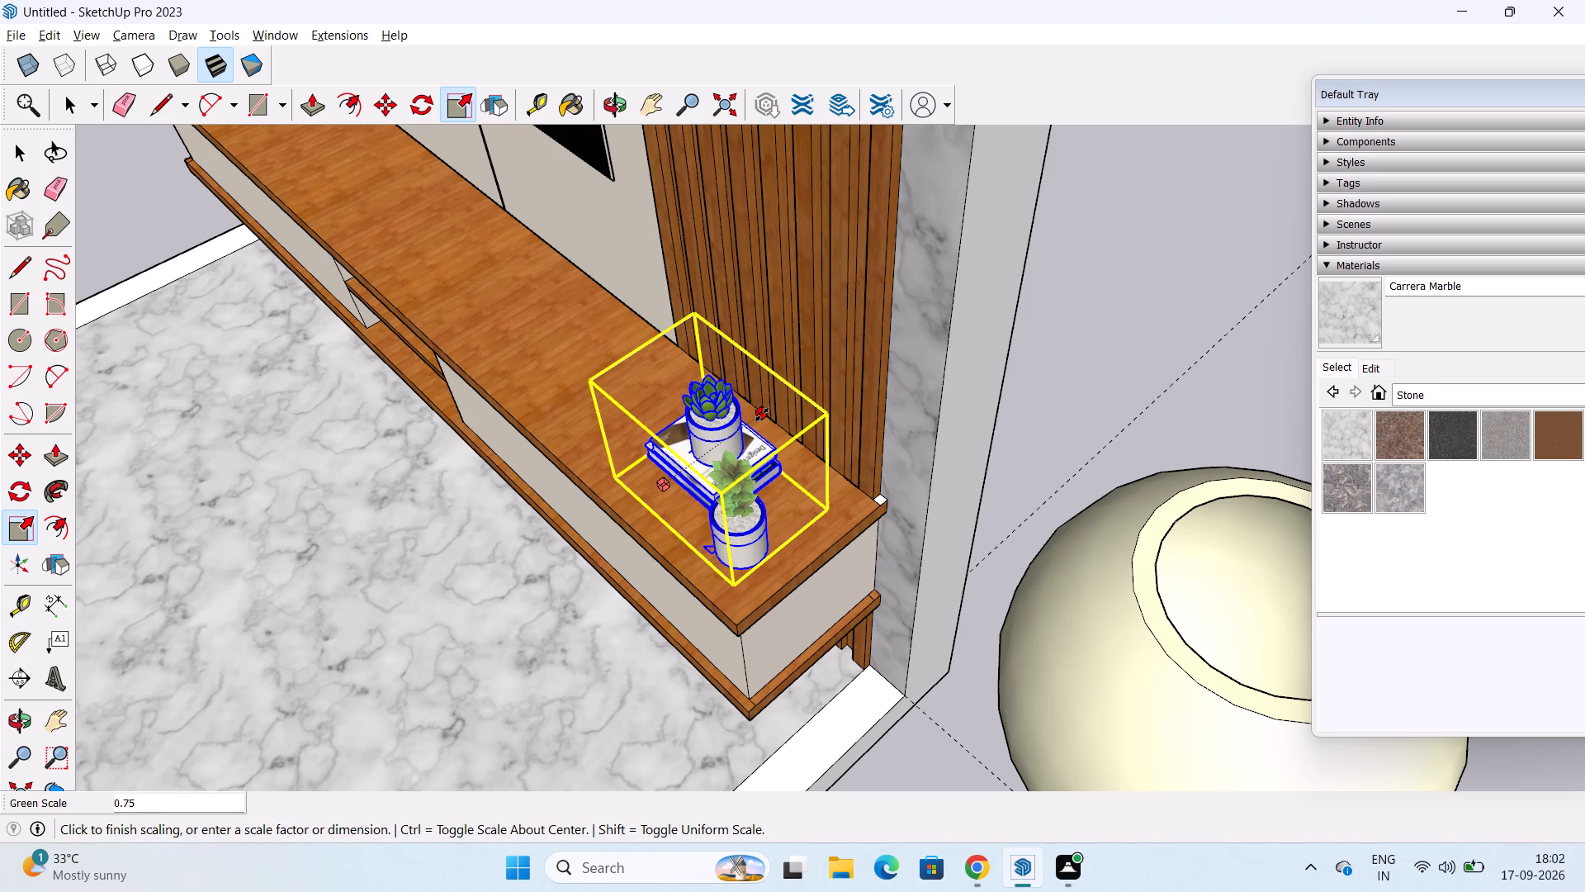
drag(762, 415, 763, 414)
click(659, 482)
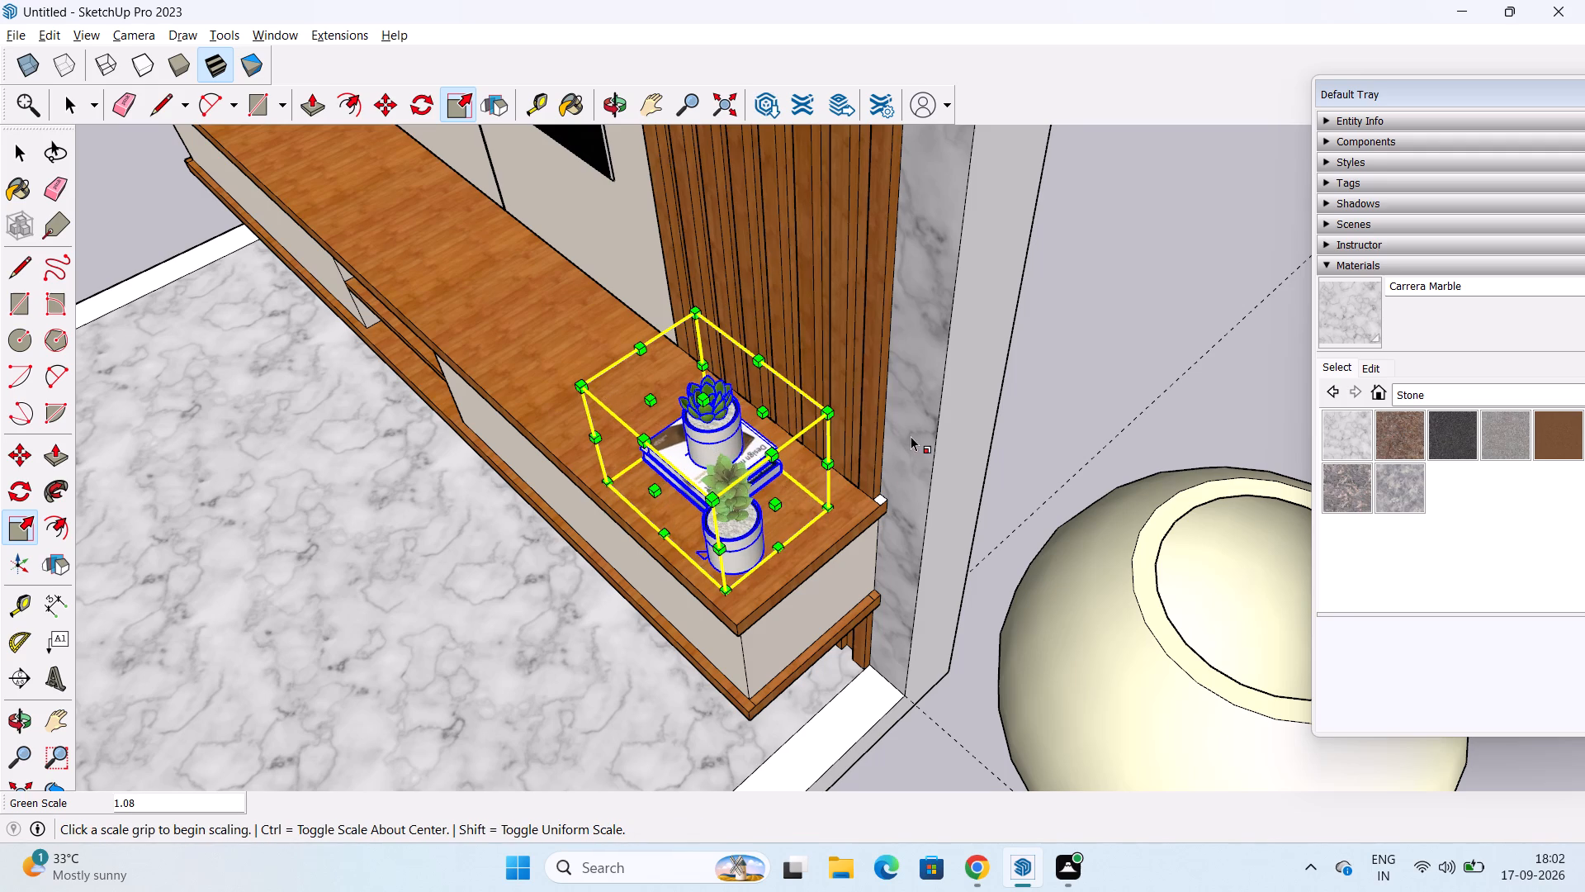
key(space)
click(1062, 368)
Examine the rescaled books and succulents set and the whole TV unit from the front, from above and from farther back.
scroll(736, 615, down, 2)
middle_drag(686, 634, 716, 598)
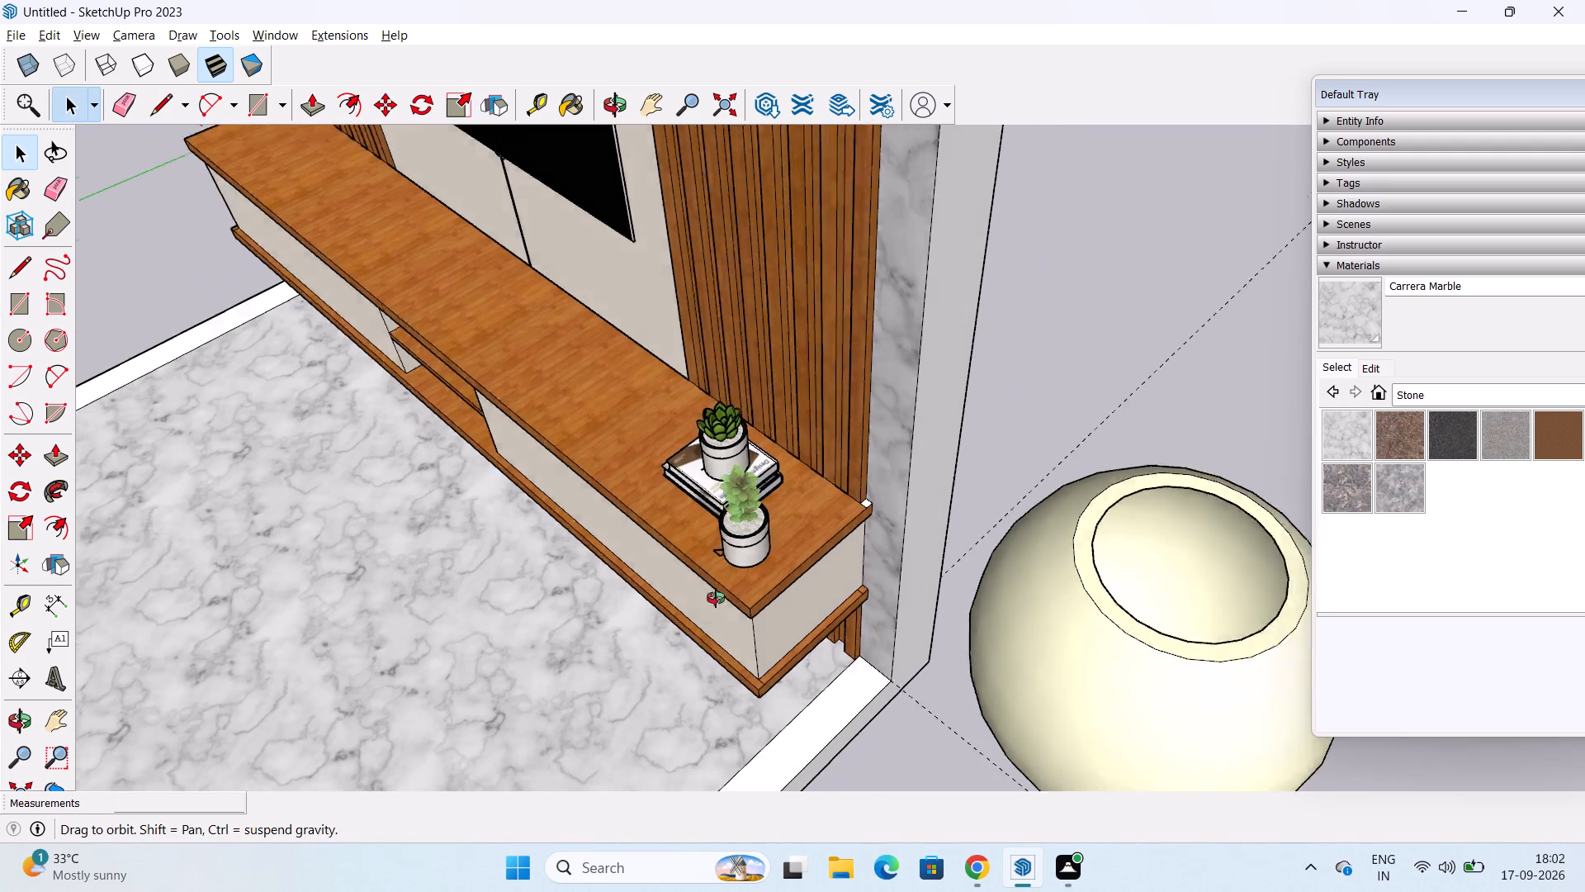
middle_drag(716, 598, 1024, 424)
scroll(1024, 423, down, 5)
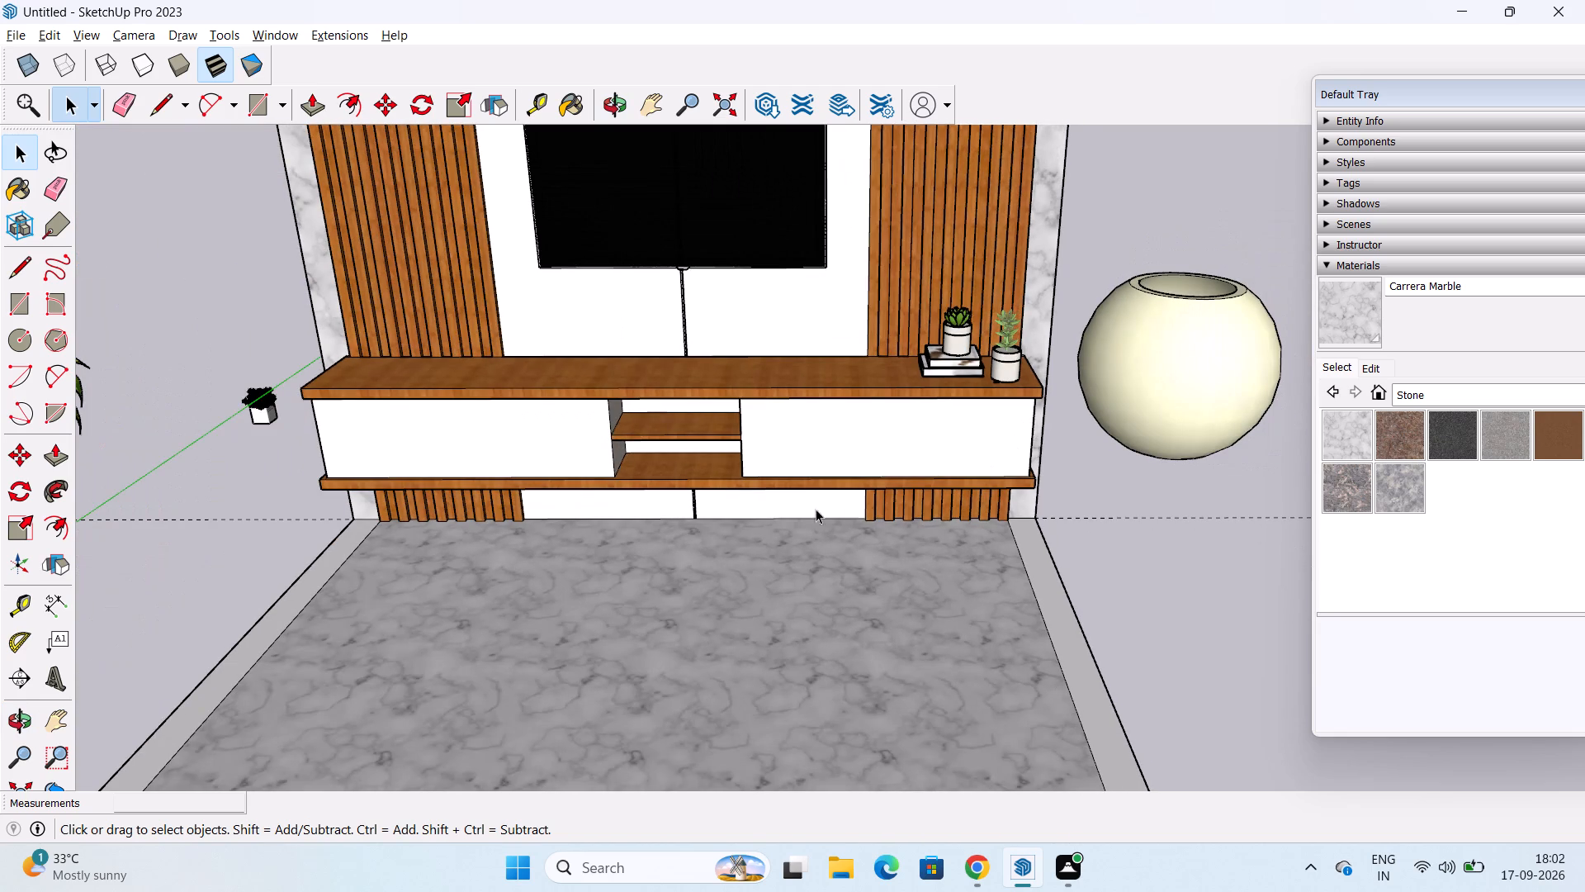
scroll(737, 463, down, 1)
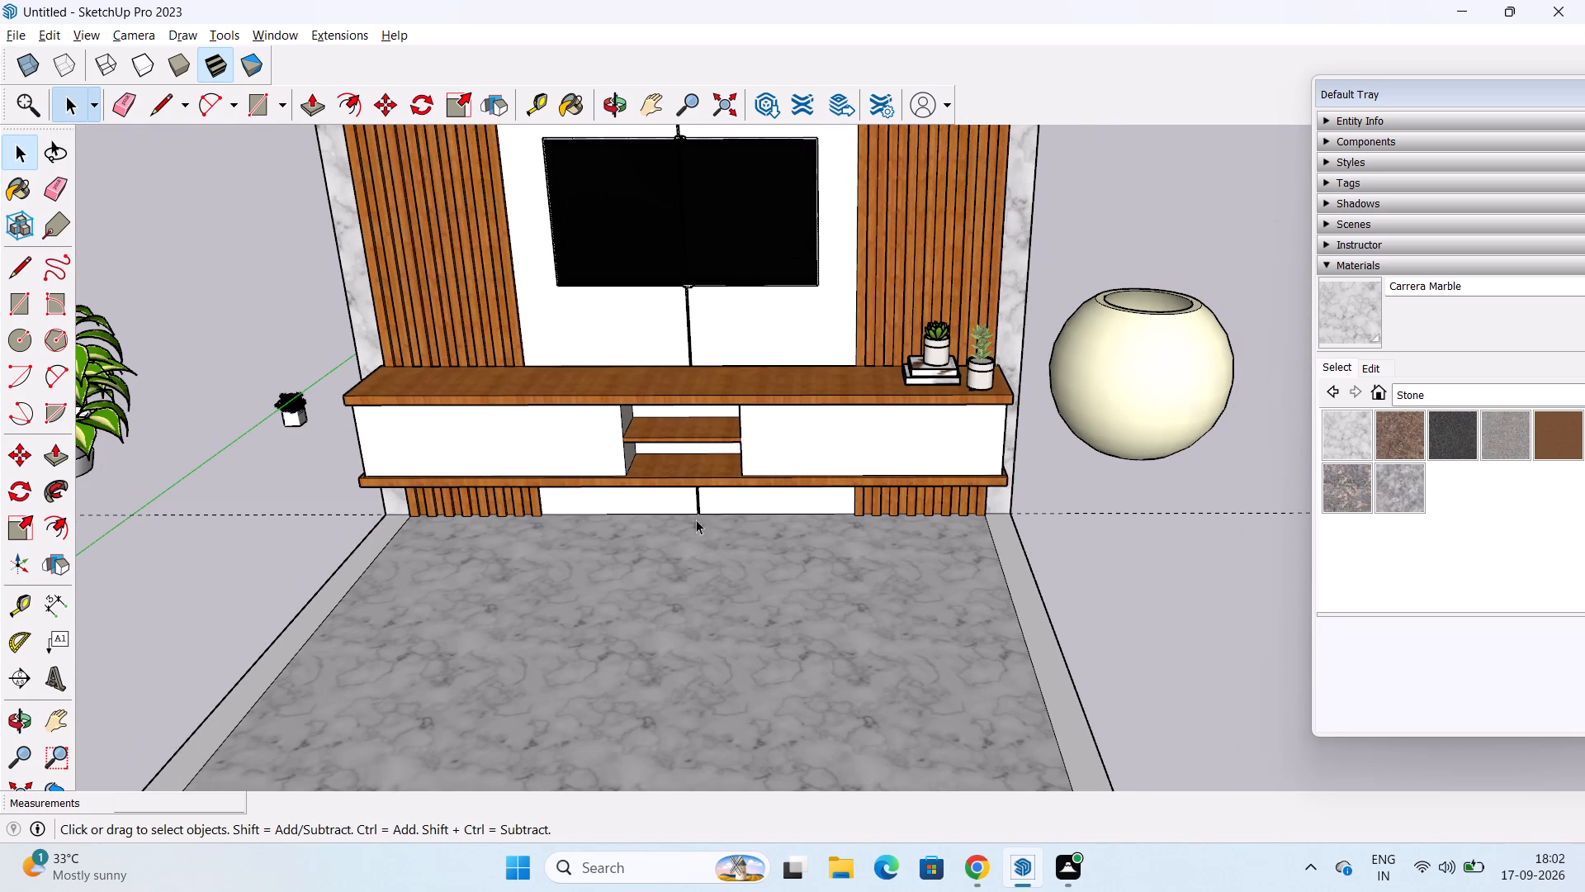
key(ctrl+s)
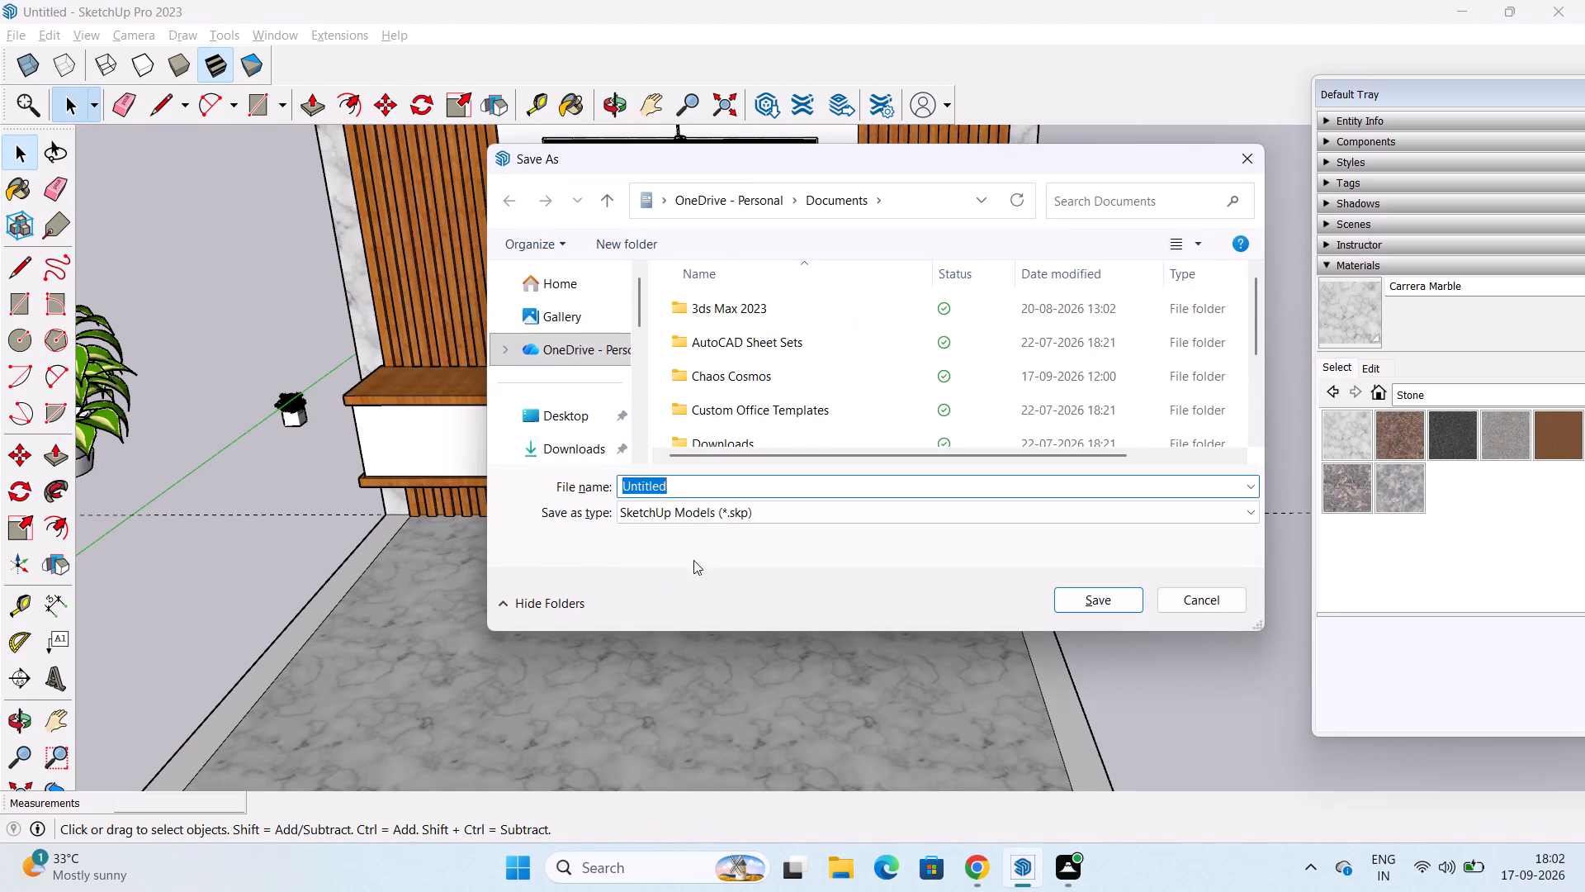
click(1247, 162)
scroll(878, 502, down, 3)
middle_drag(878, 502, 887, 440)
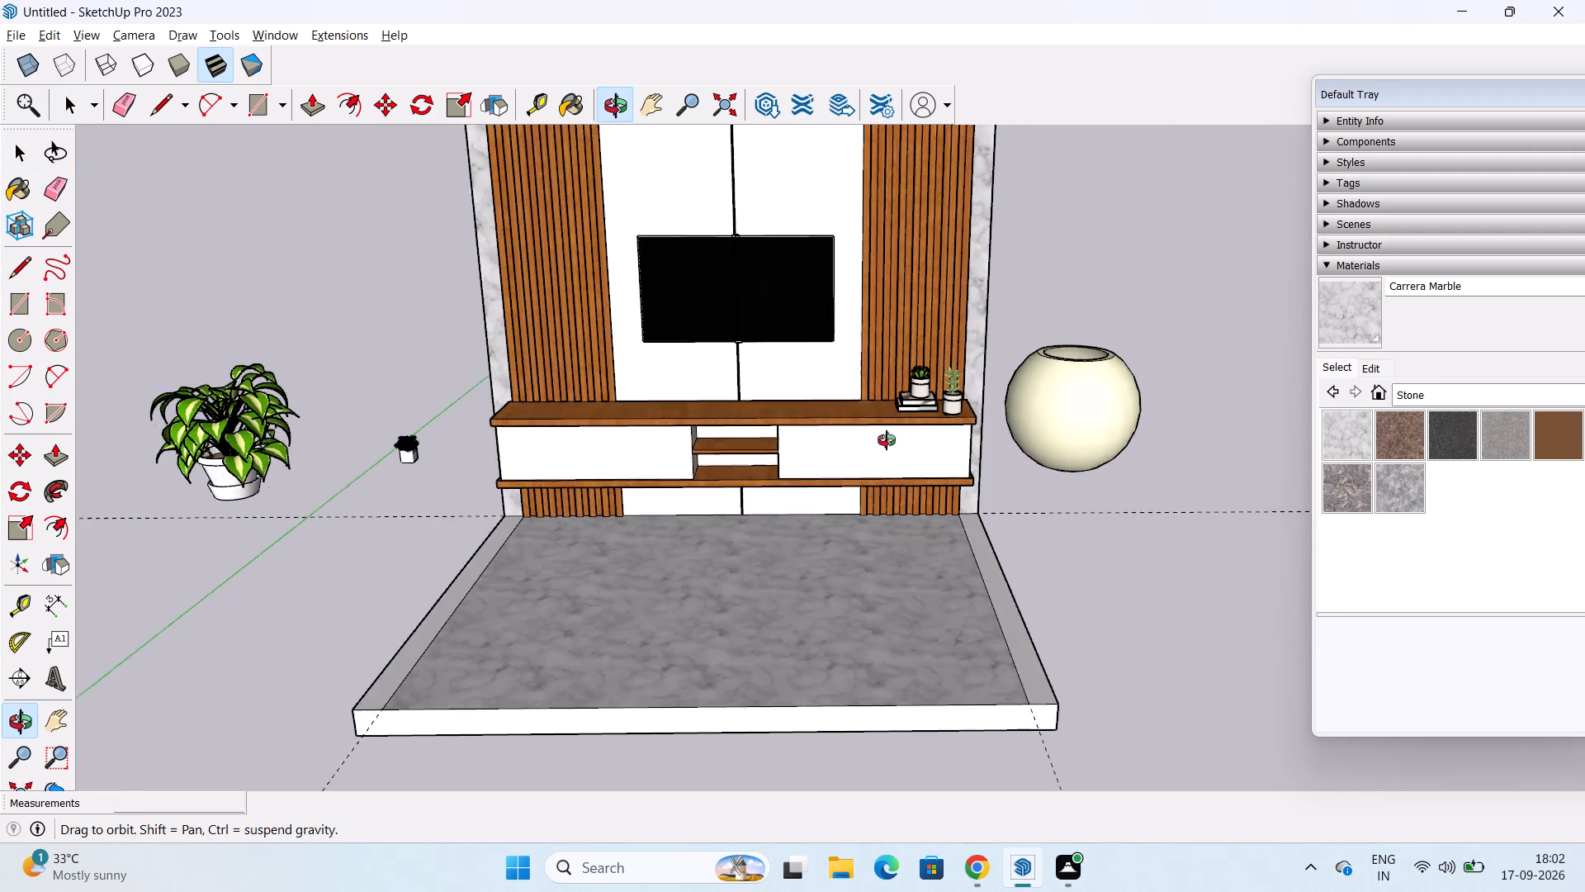
middle_drag(887, 440, 892, 407)
scroll(892, 377, down, 3)
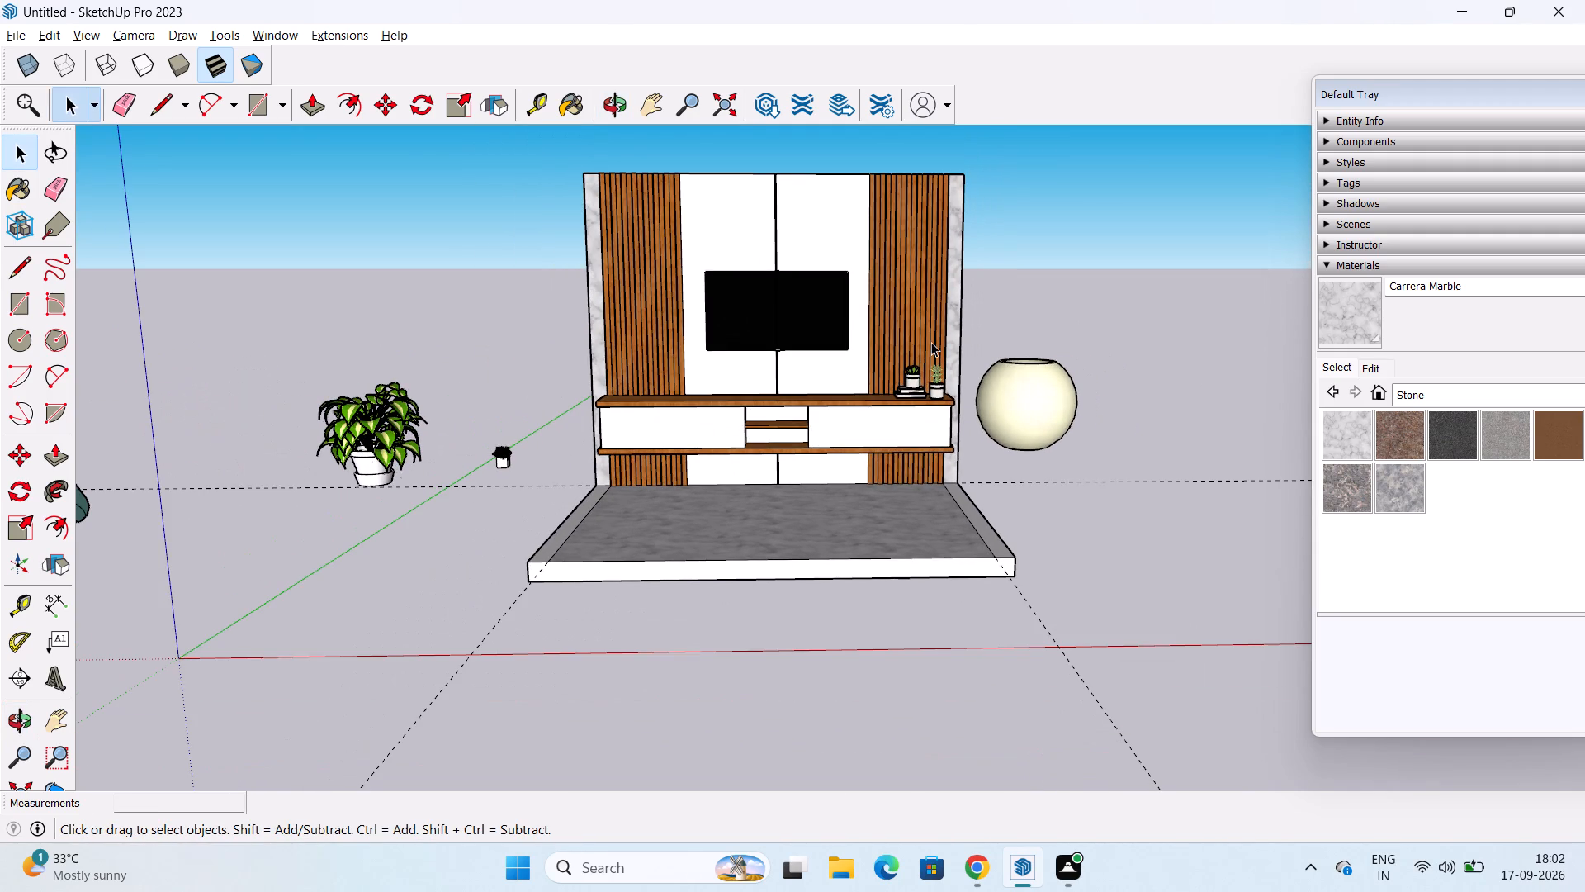
scroll(820, 424, up, 2)
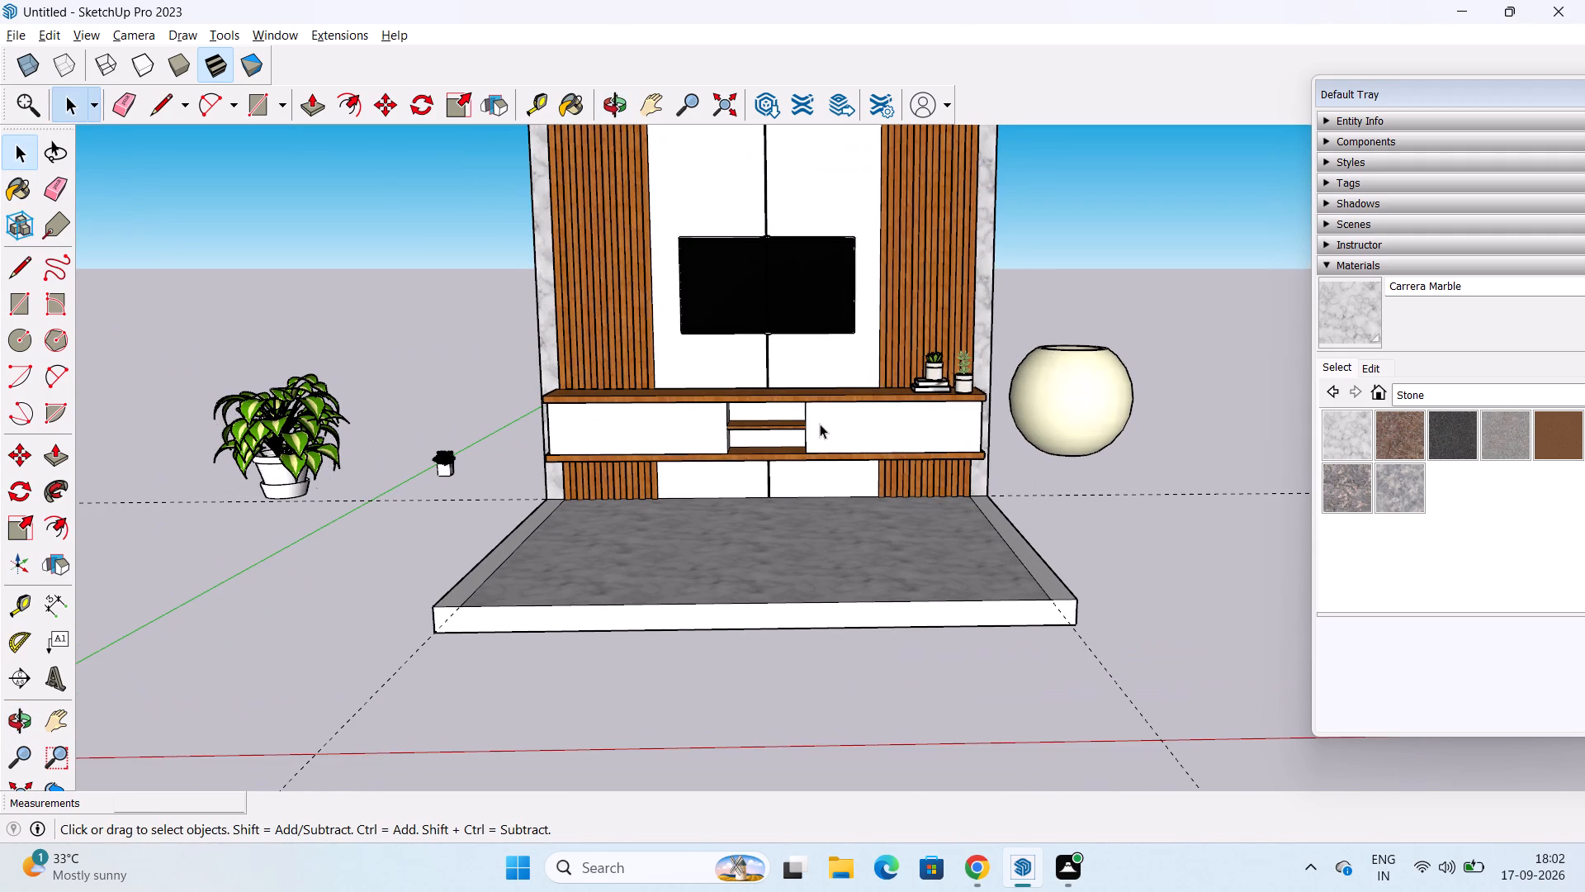
middle_drag(787, 441, 749, 595)
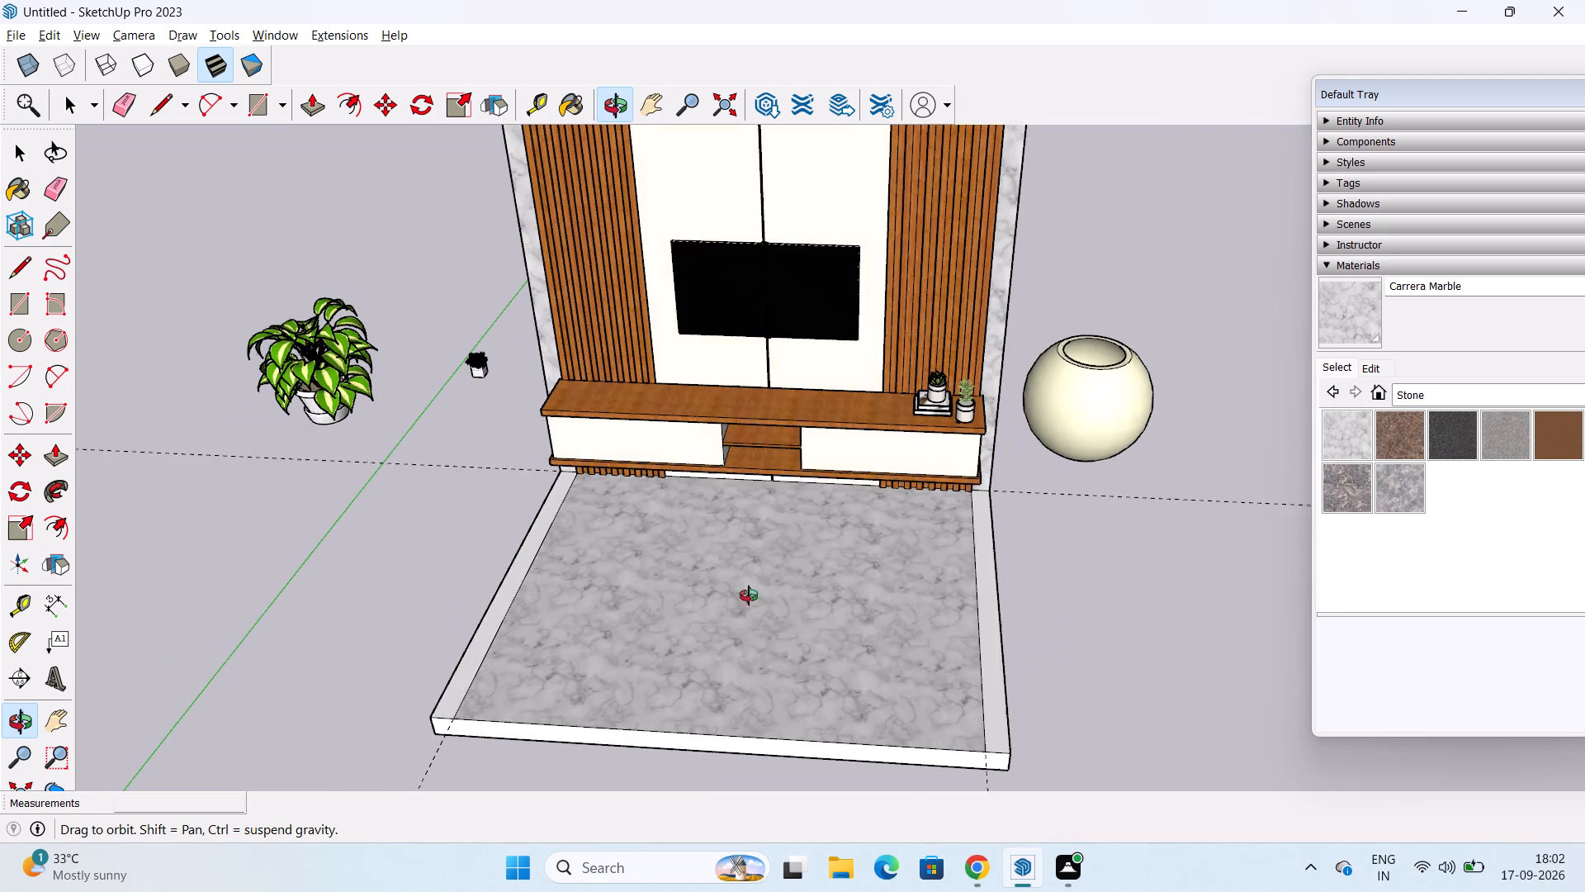
middle_drag(749, 595, 799, 504)
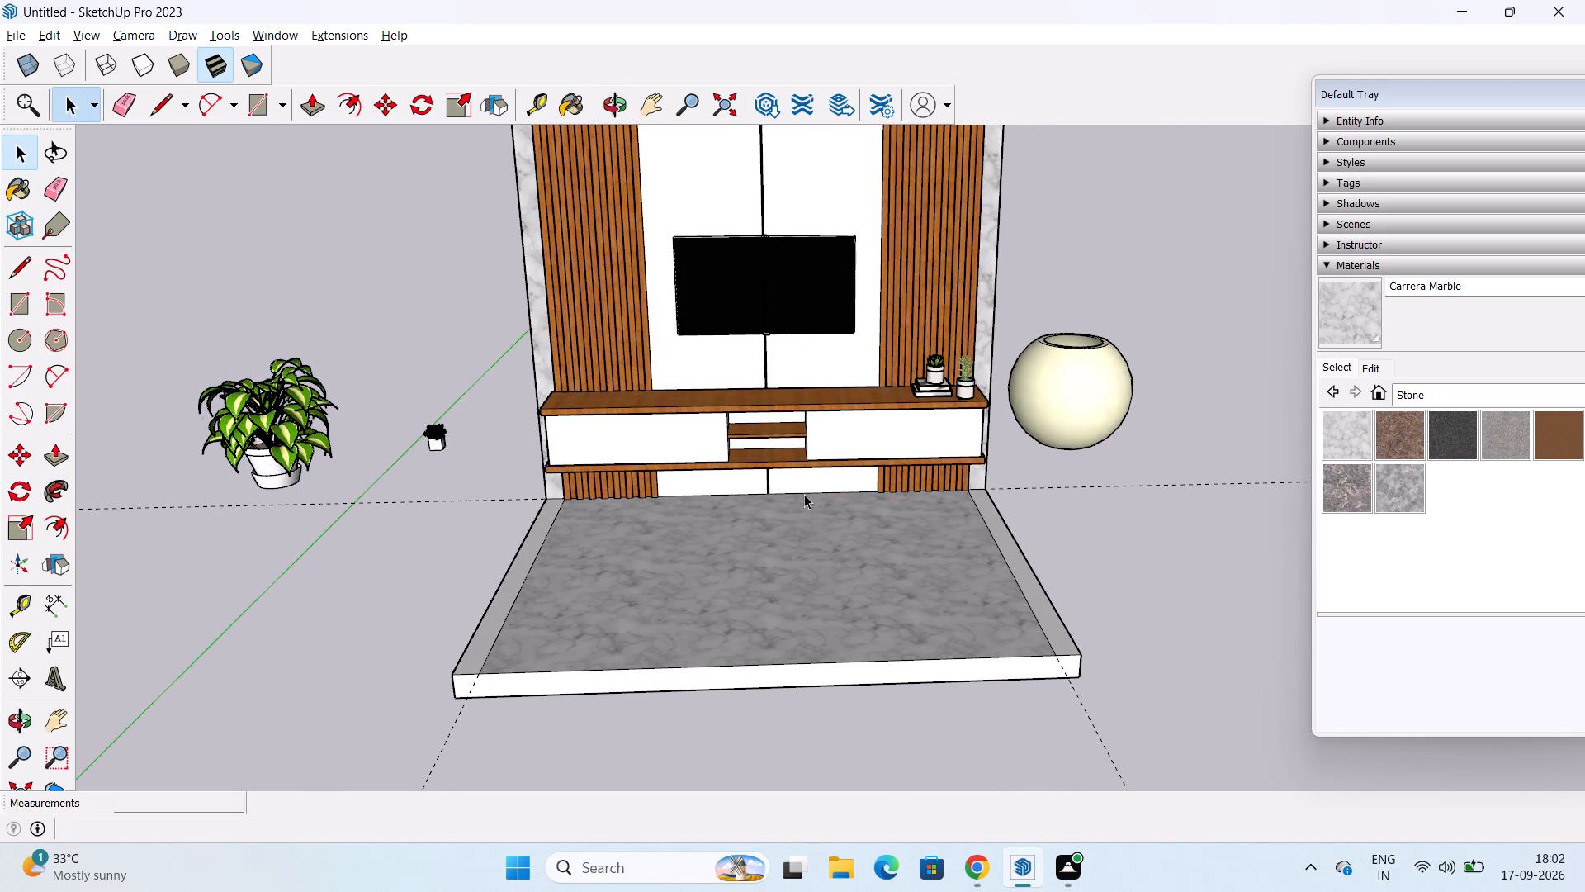
Save the model in the Desktop folder as CANTER CADD 1.6 TV UNIT.
key(ctrl+s)
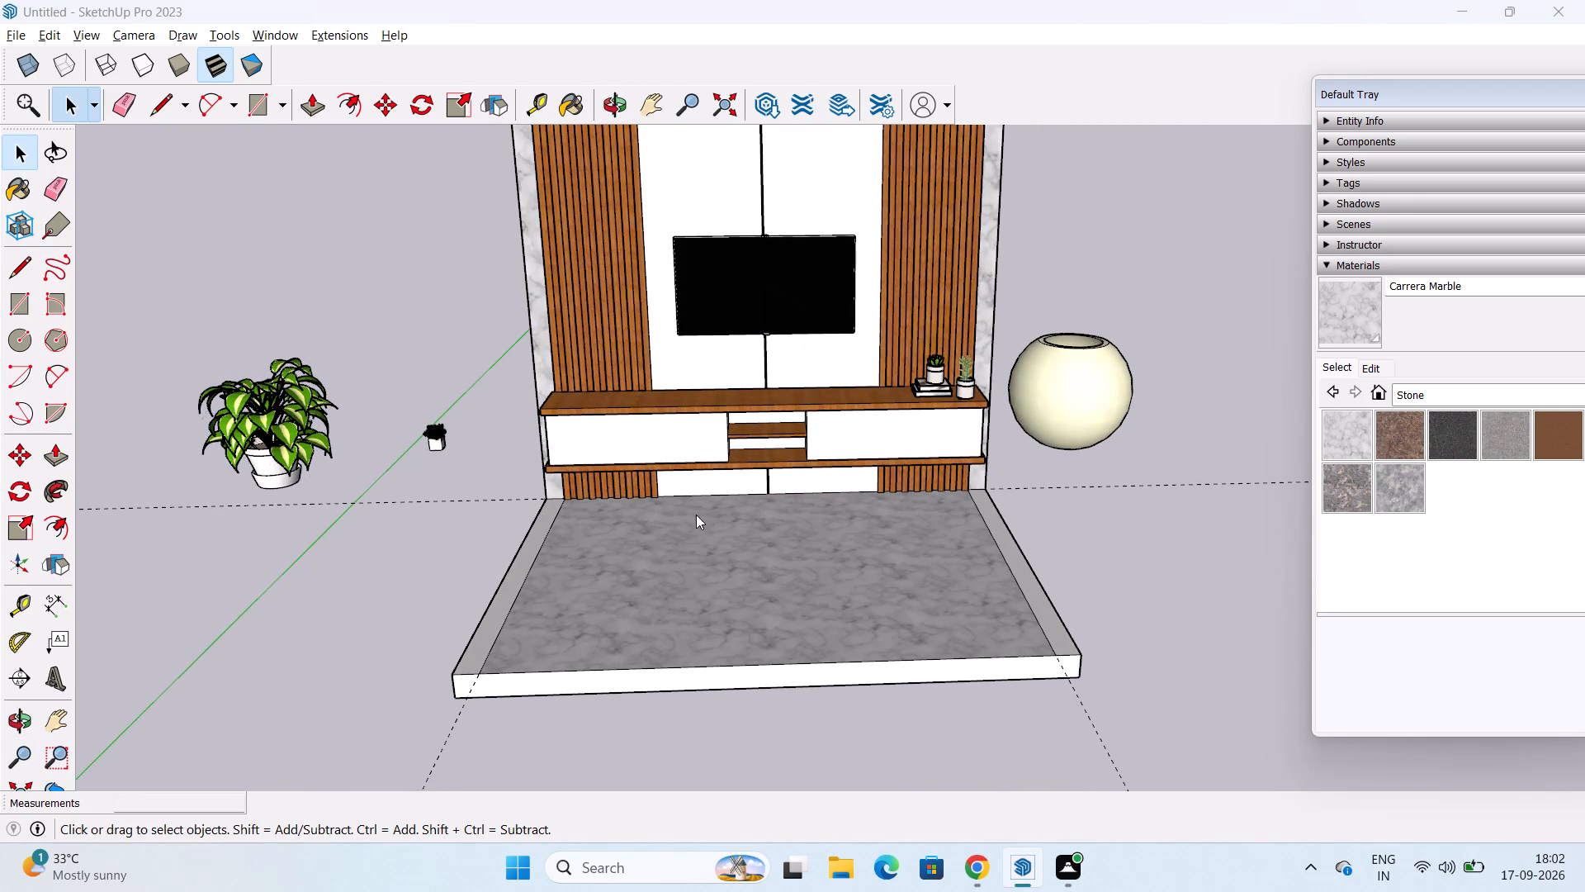
click(587, 416)
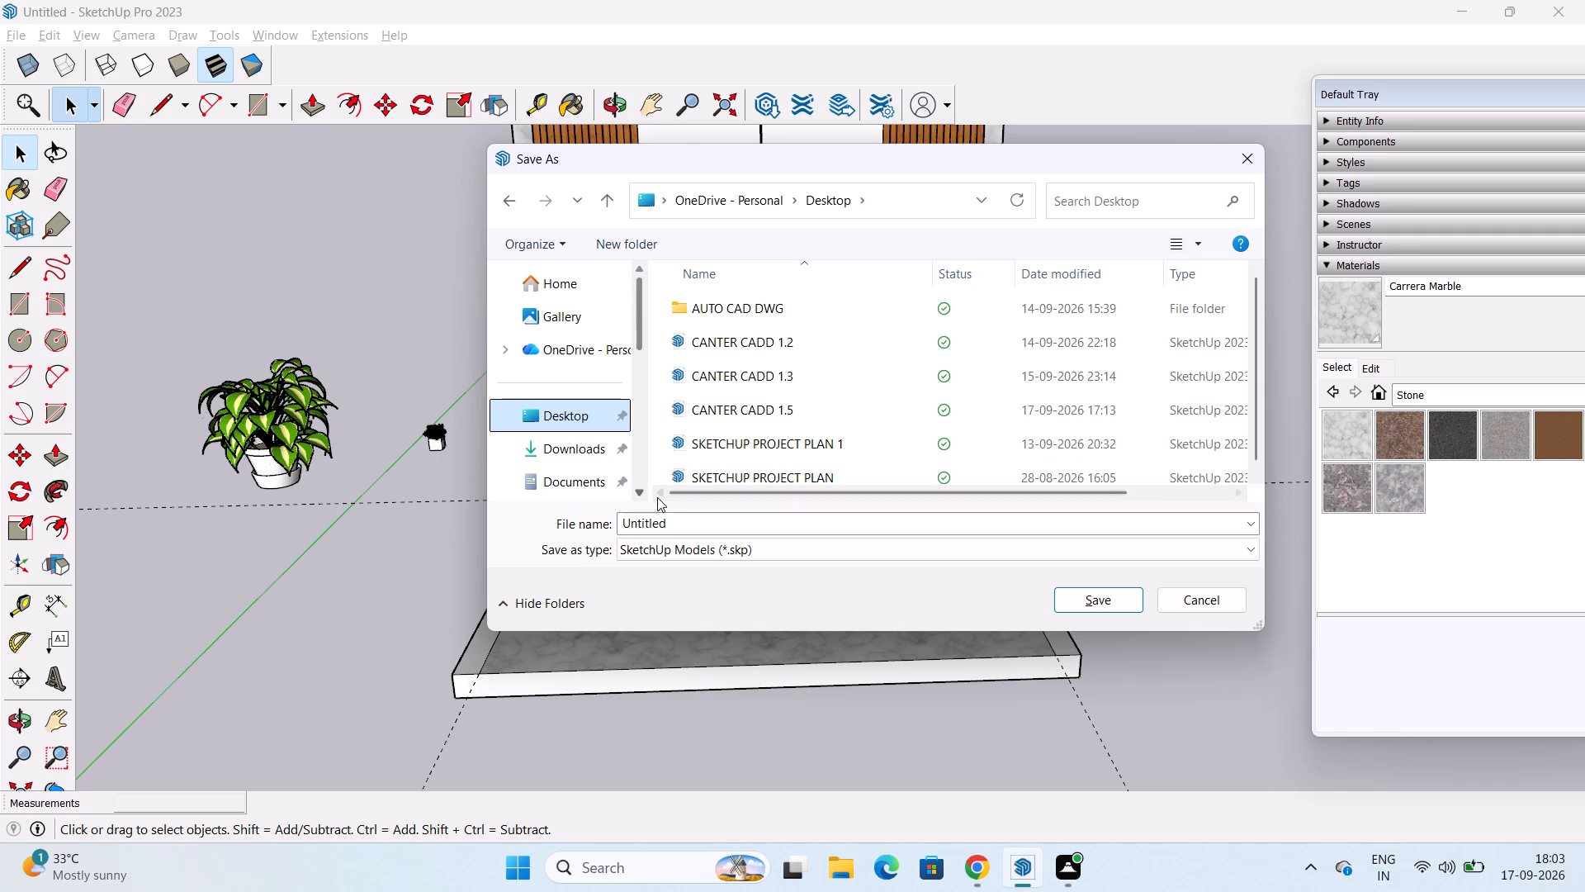
drag(673, 529, 624, 553)
key(c)
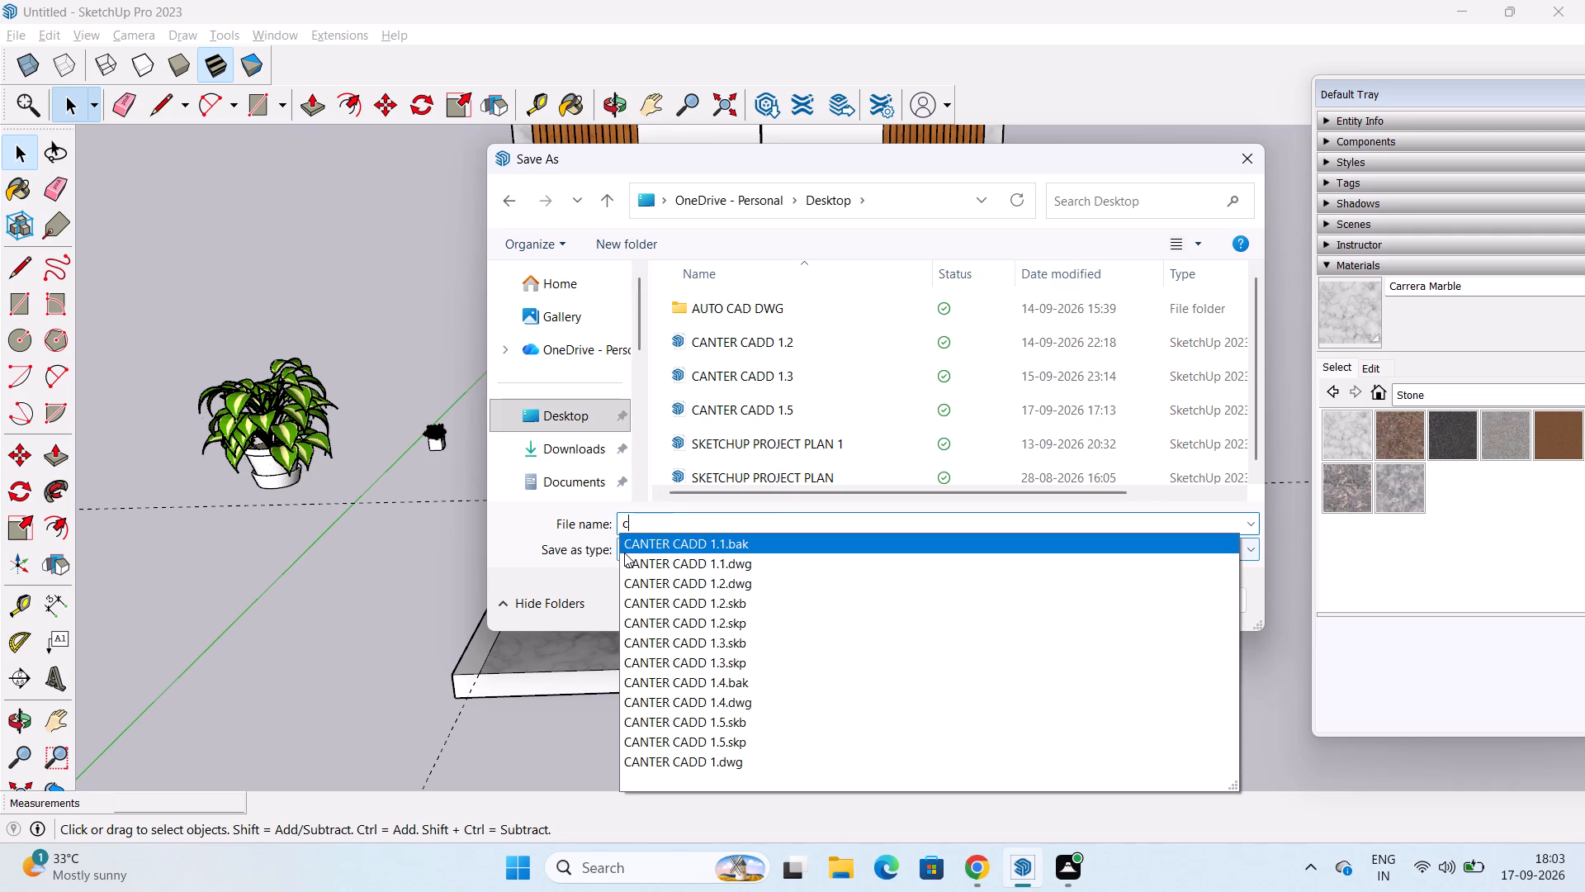
key(a)
key(n)
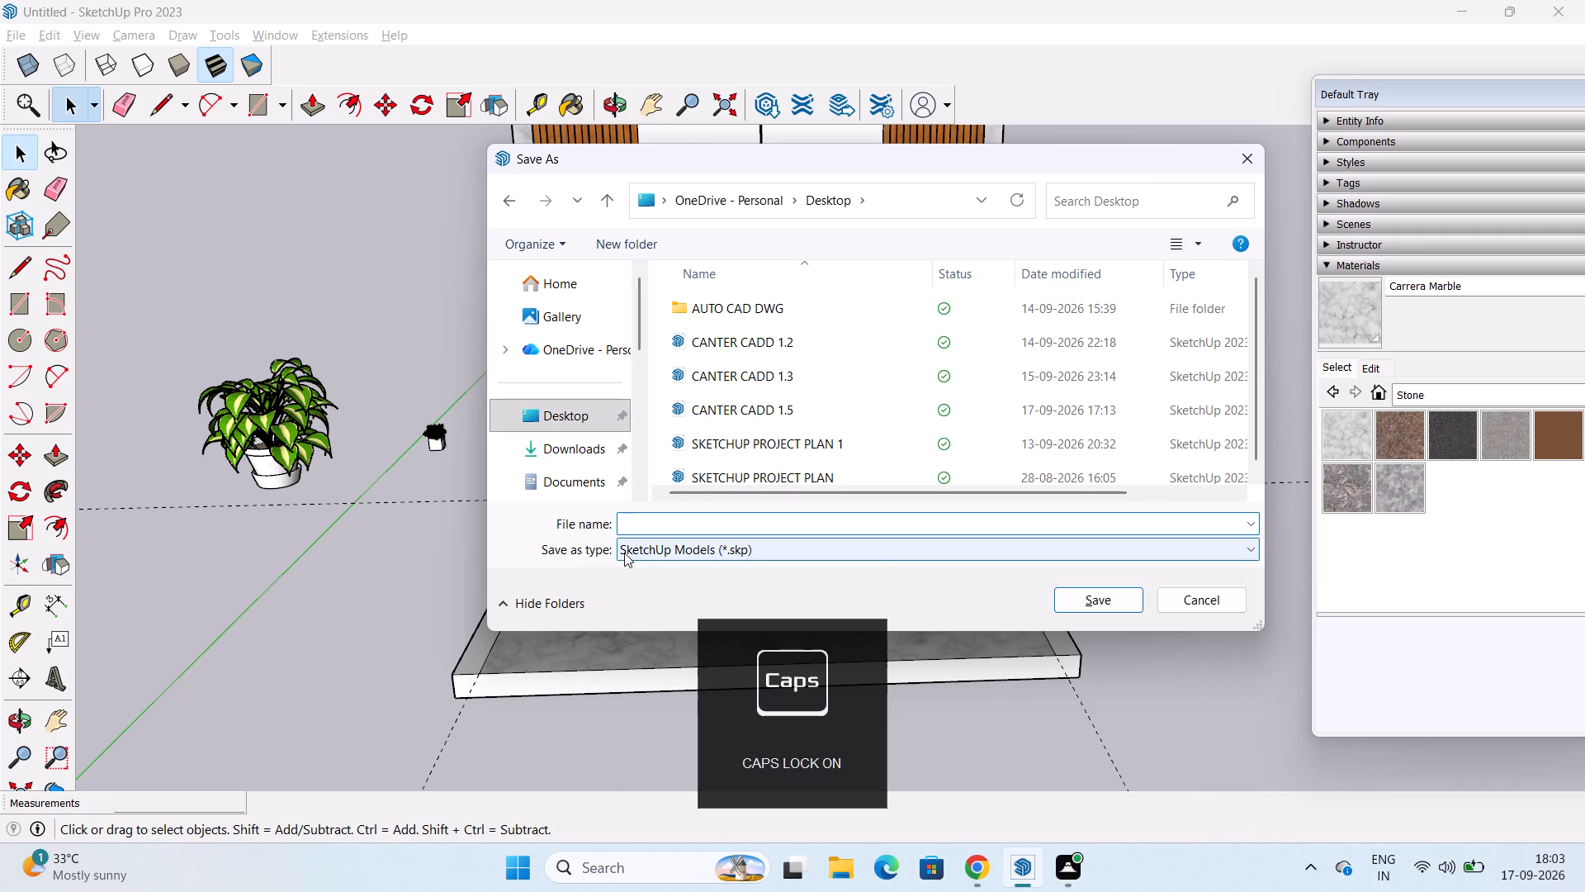
text(AN)
key(BackSpace)
key(BackSpace)
key(BackSpace)
key(BackSpace)
key(BackSpace)
key(BackSpace)
key(BackSpace)
key(BackSpace)
key(BackSpace)
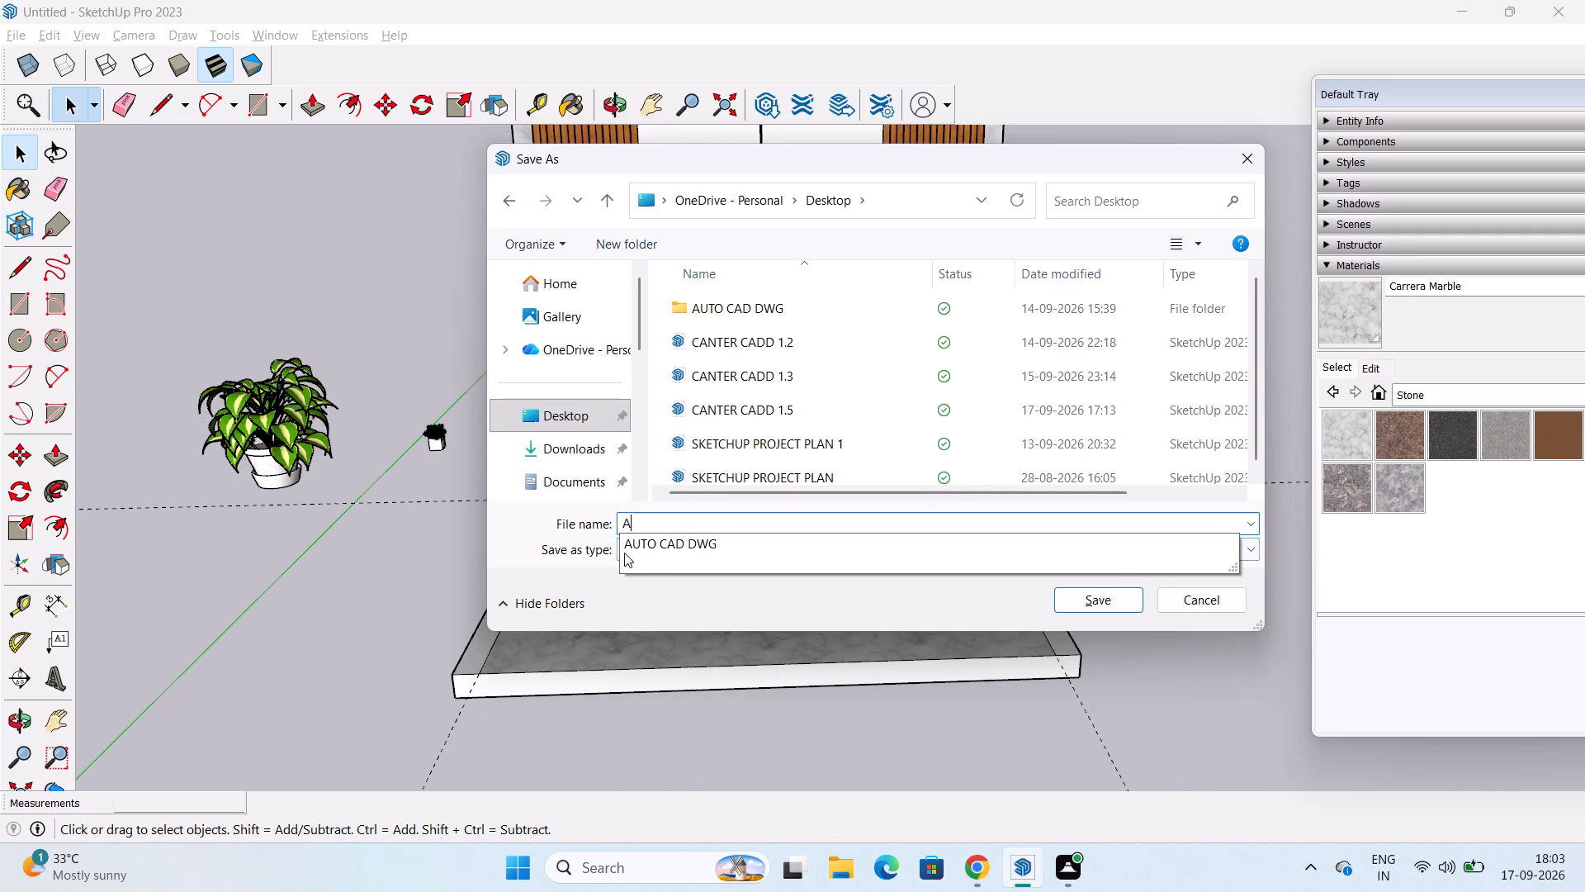
text(CANTER)
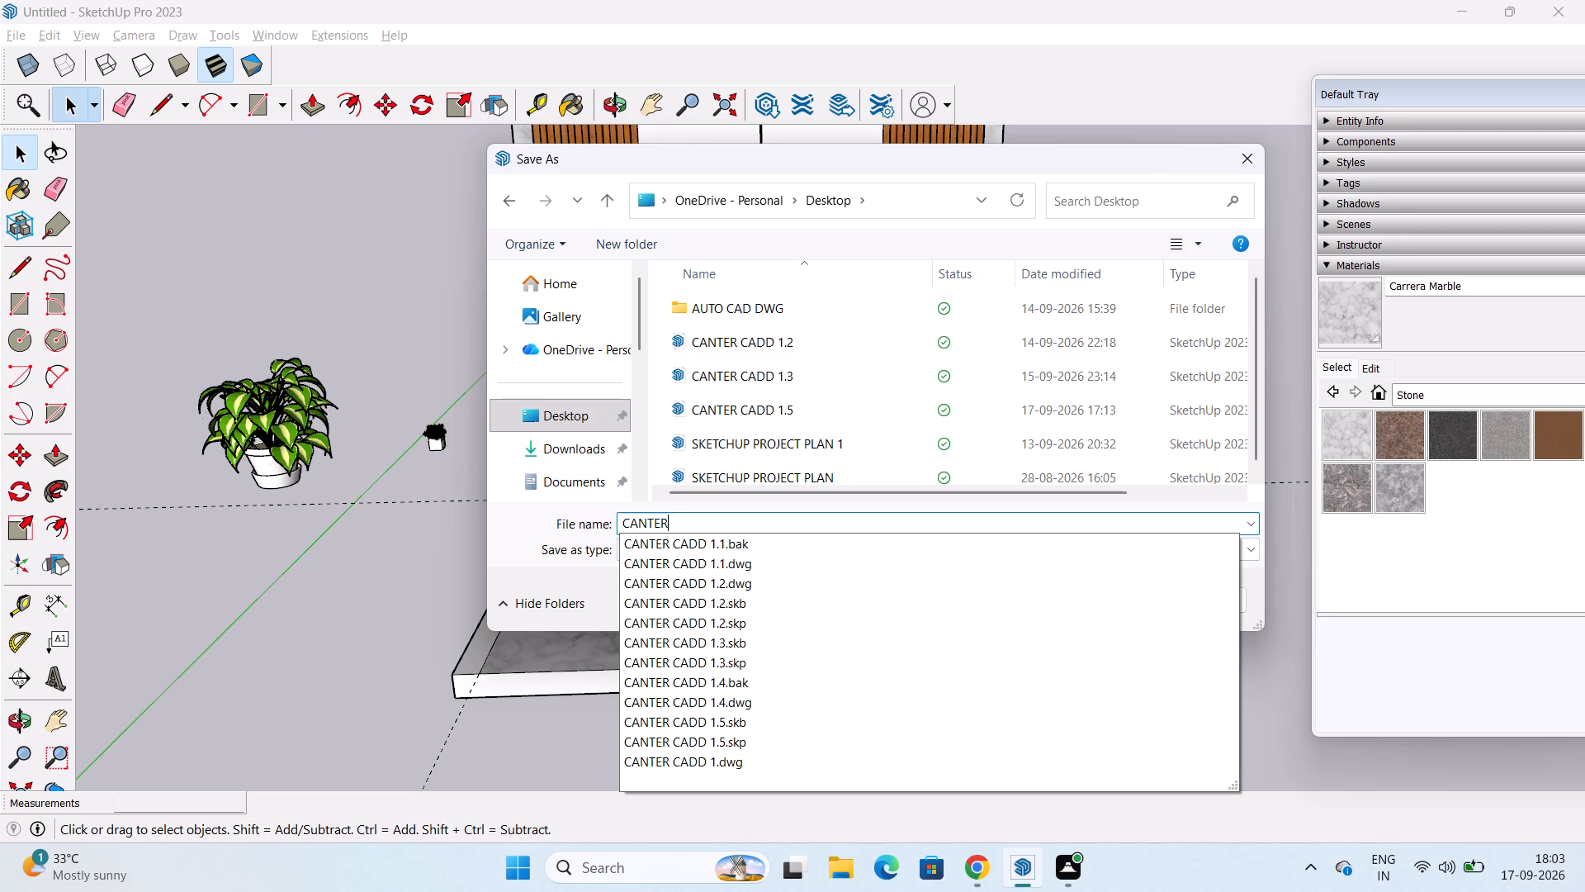
key(Down)
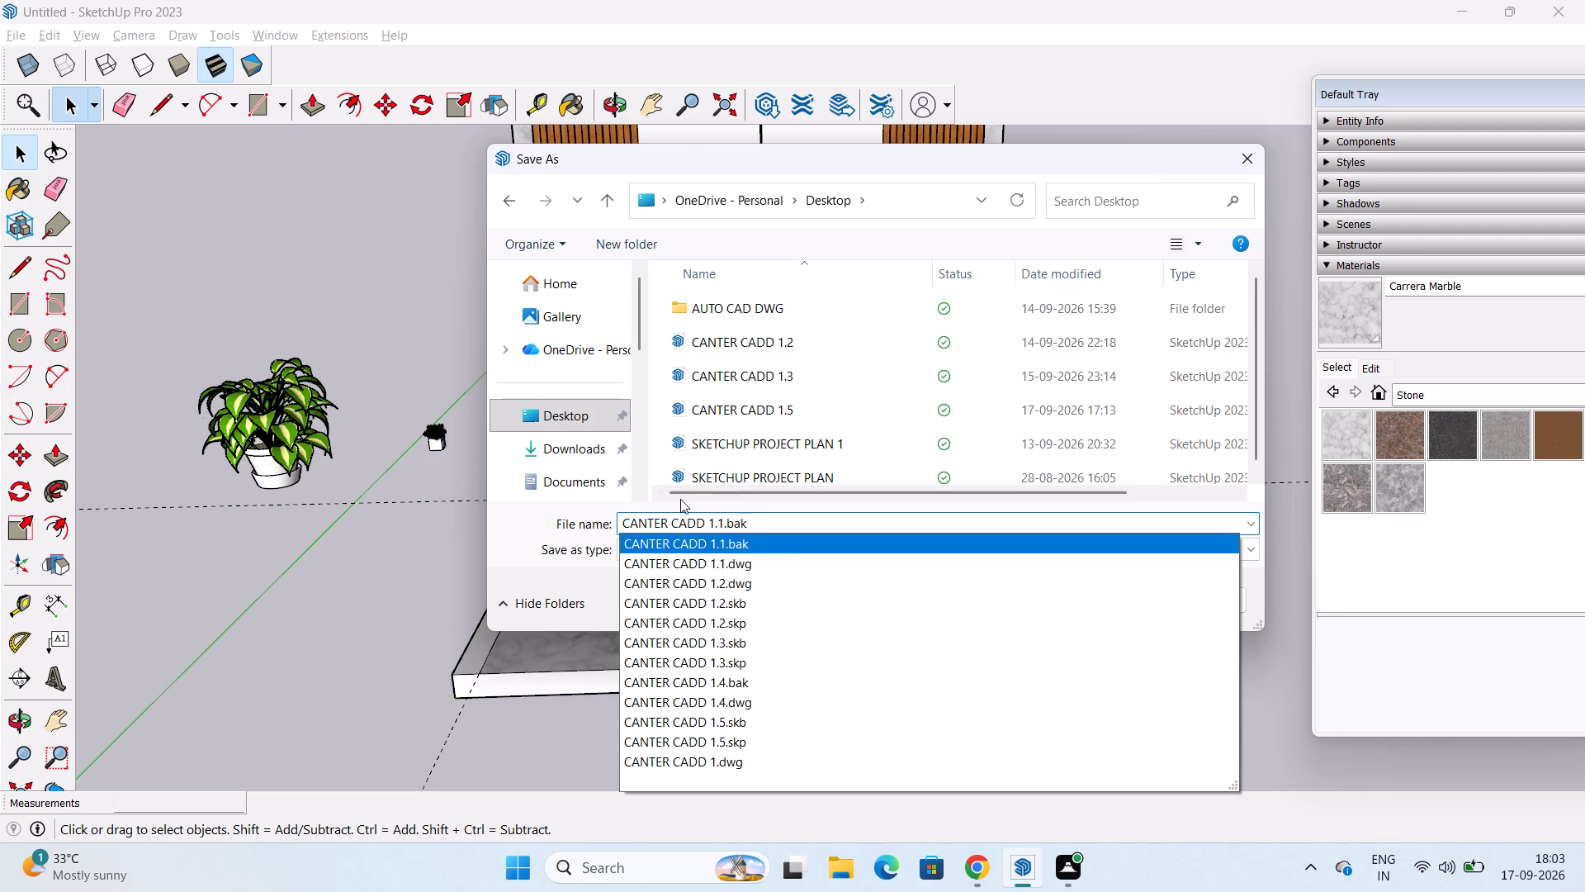
click(769, 523)
drag(769, 523, 751, 534)
drag(751, 534, 745, 535)
key(BackSpace)
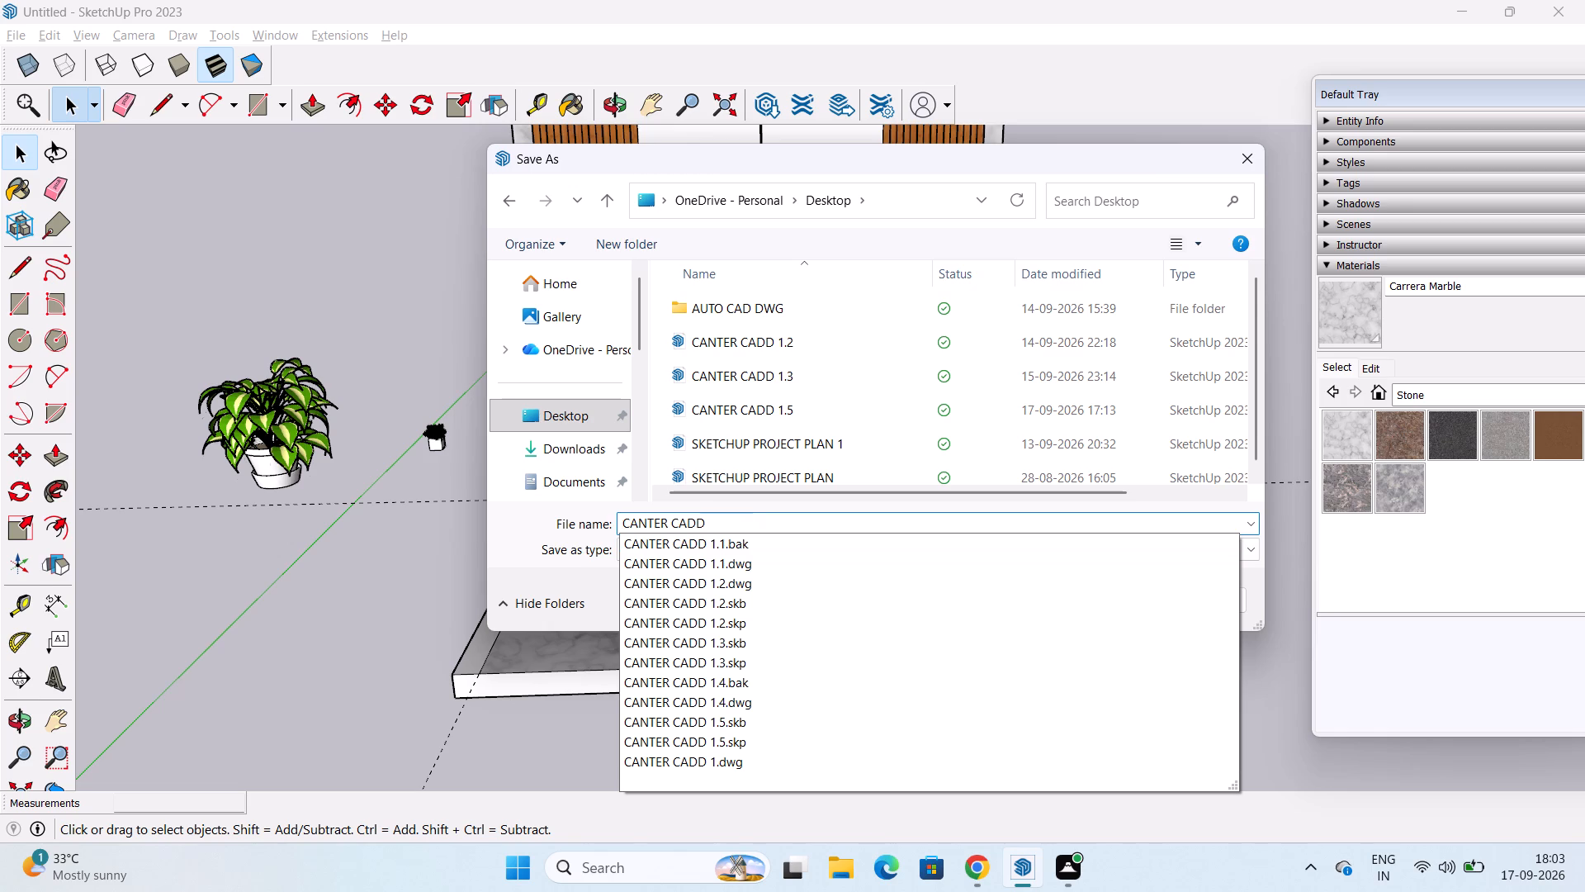
text(1.6)
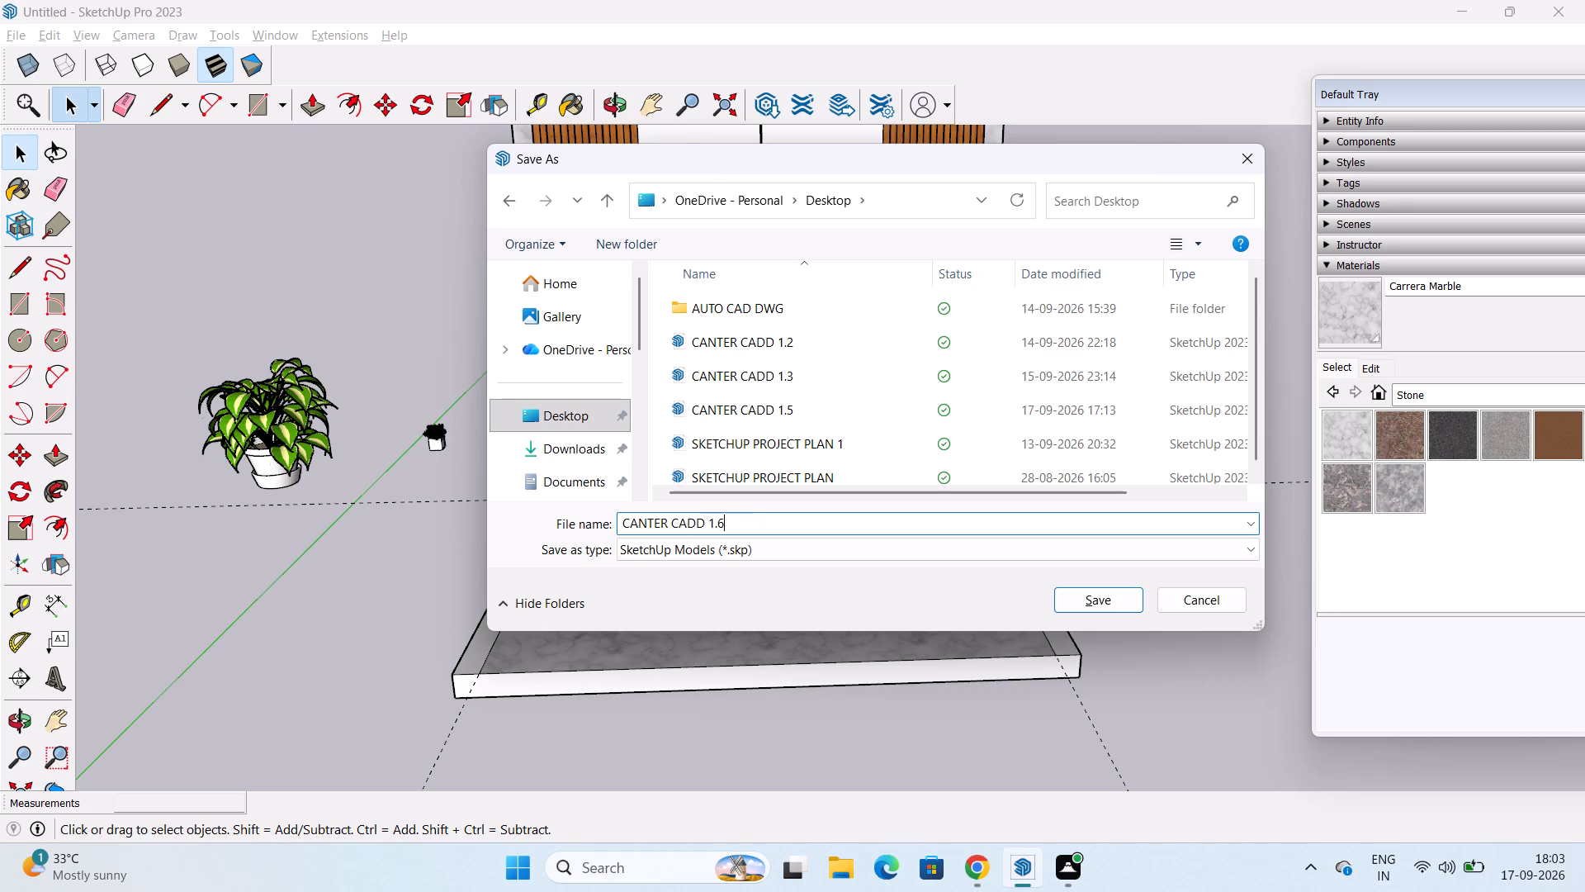
key(space)
text(TV U)
text(NIT)
click(1112, 600)
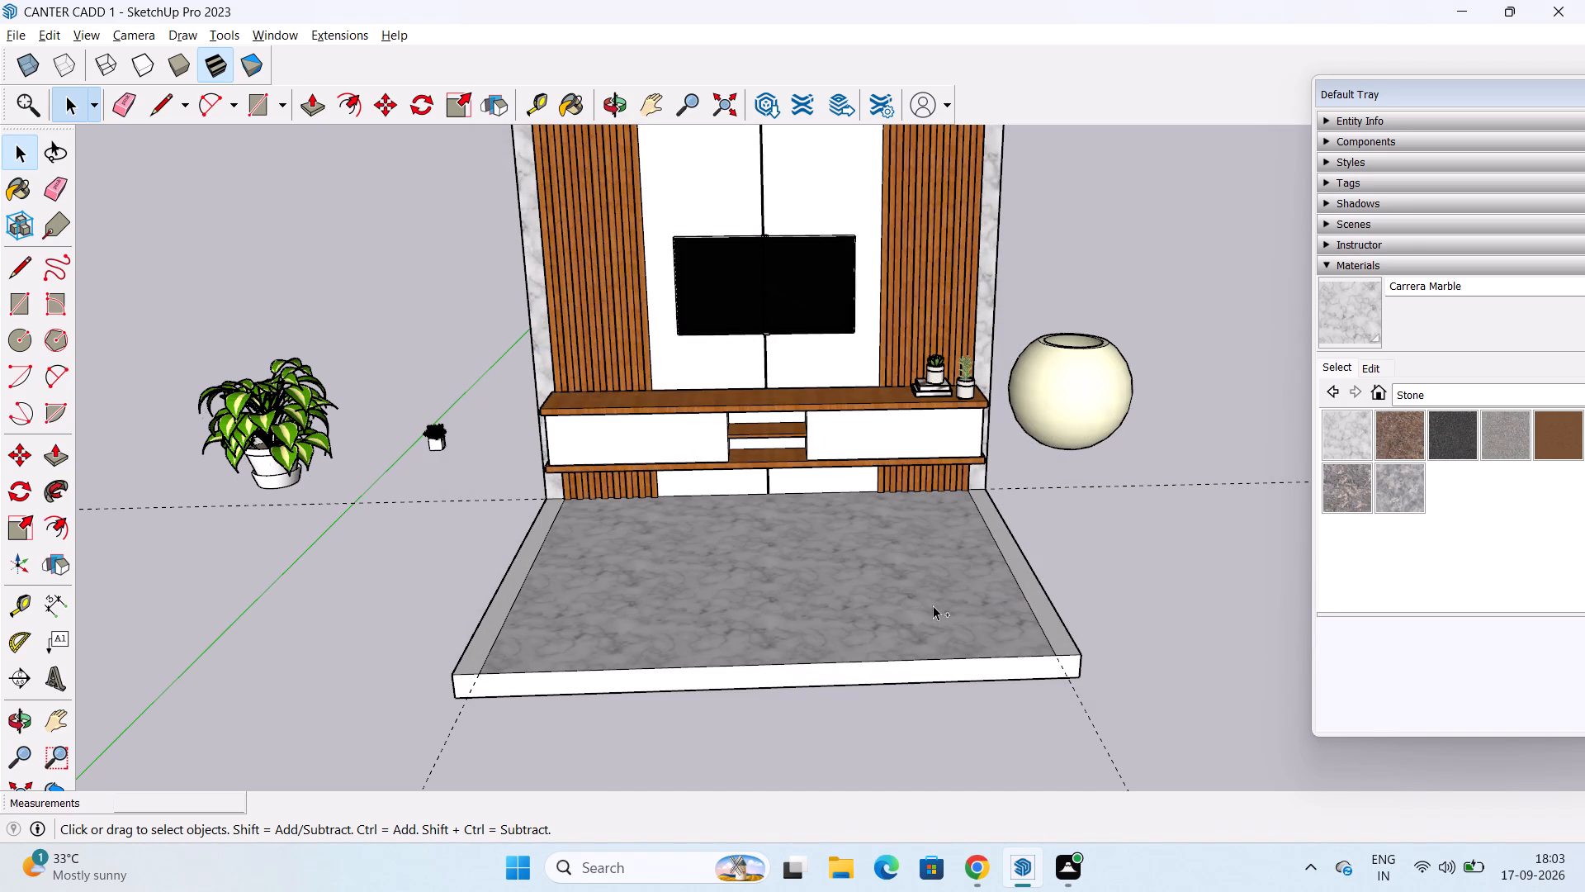
key(ctrl+s)
Switch to the Chrome window with the 3D Warehouse models.
key(alt+Tab)
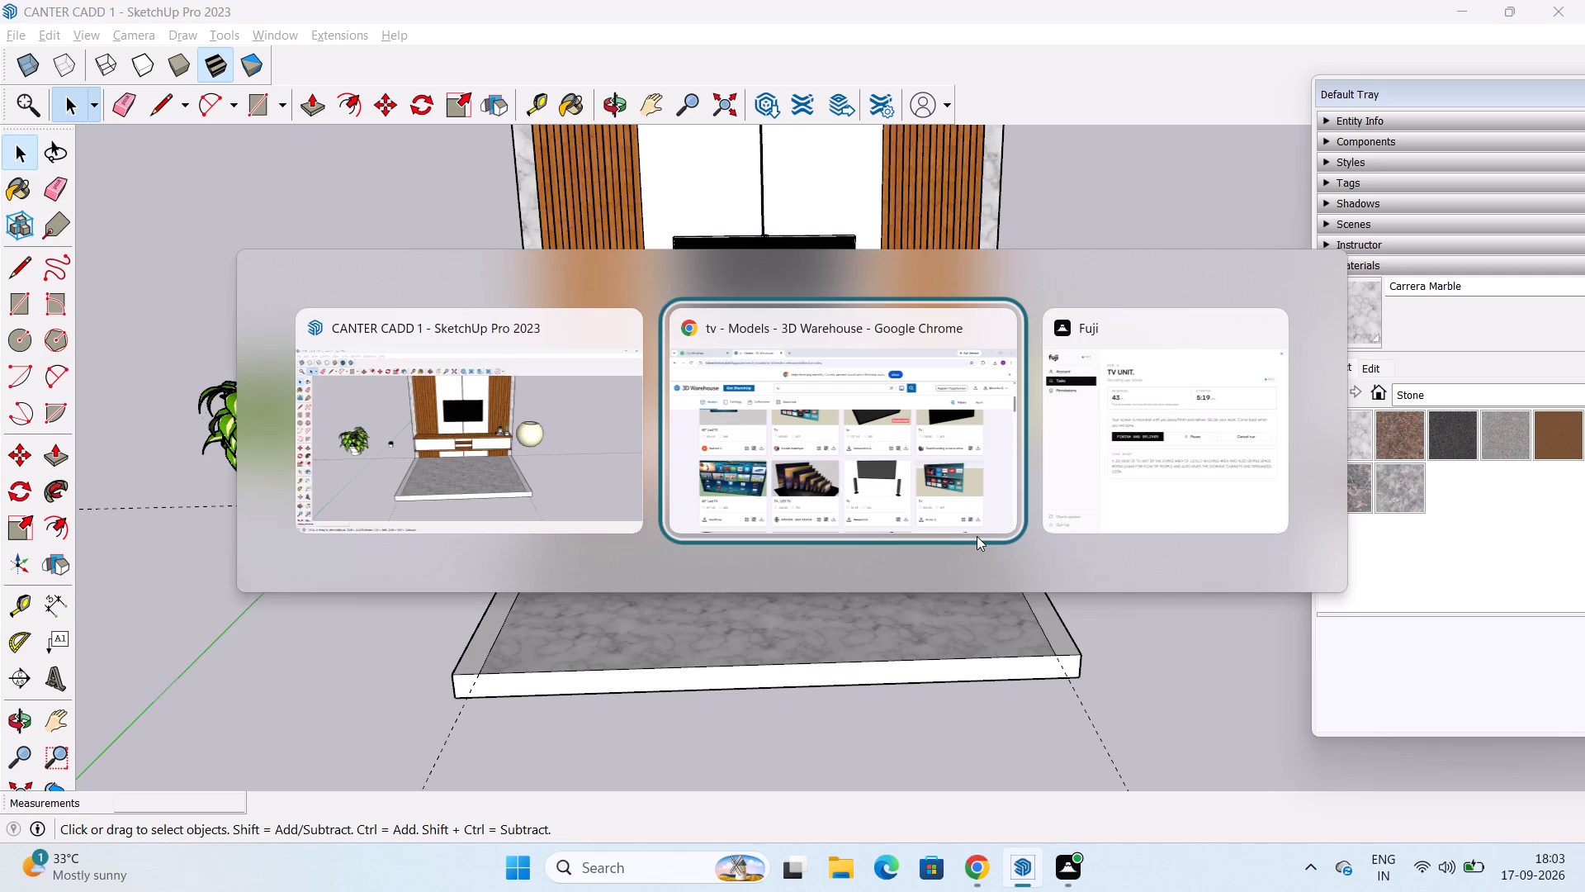
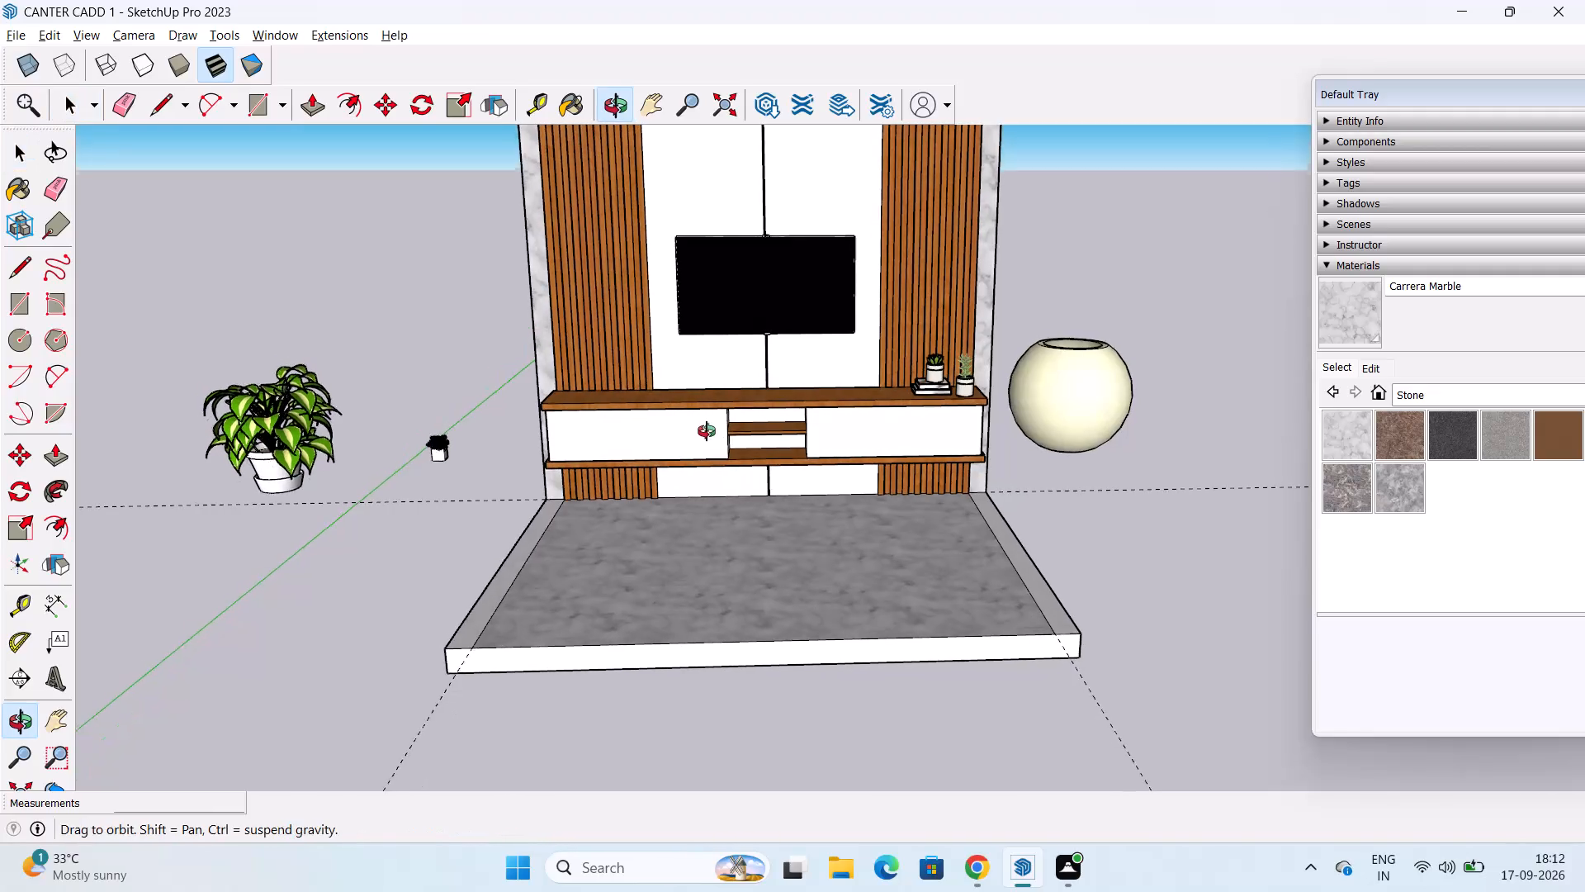
Import the downloaded __UTF-8_Q_tranh_t flower vase model and place it on the ground beside the small potted plant.
shift+middle_drag(724, 363, 674, 513)
shift+scroll(724, 363, down, 1)
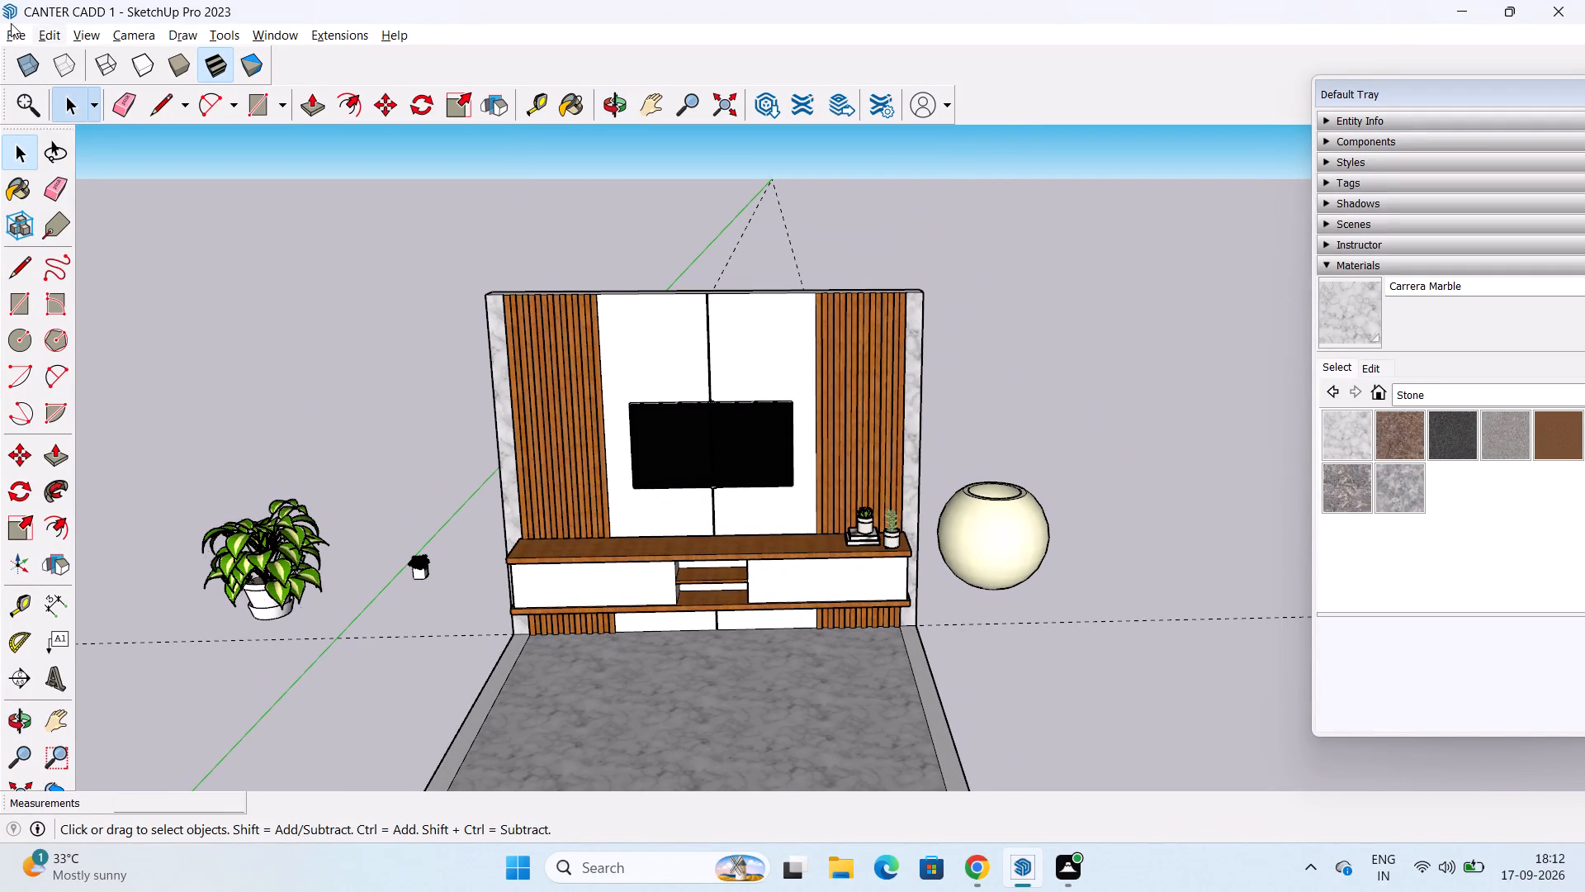
click(11, 23)
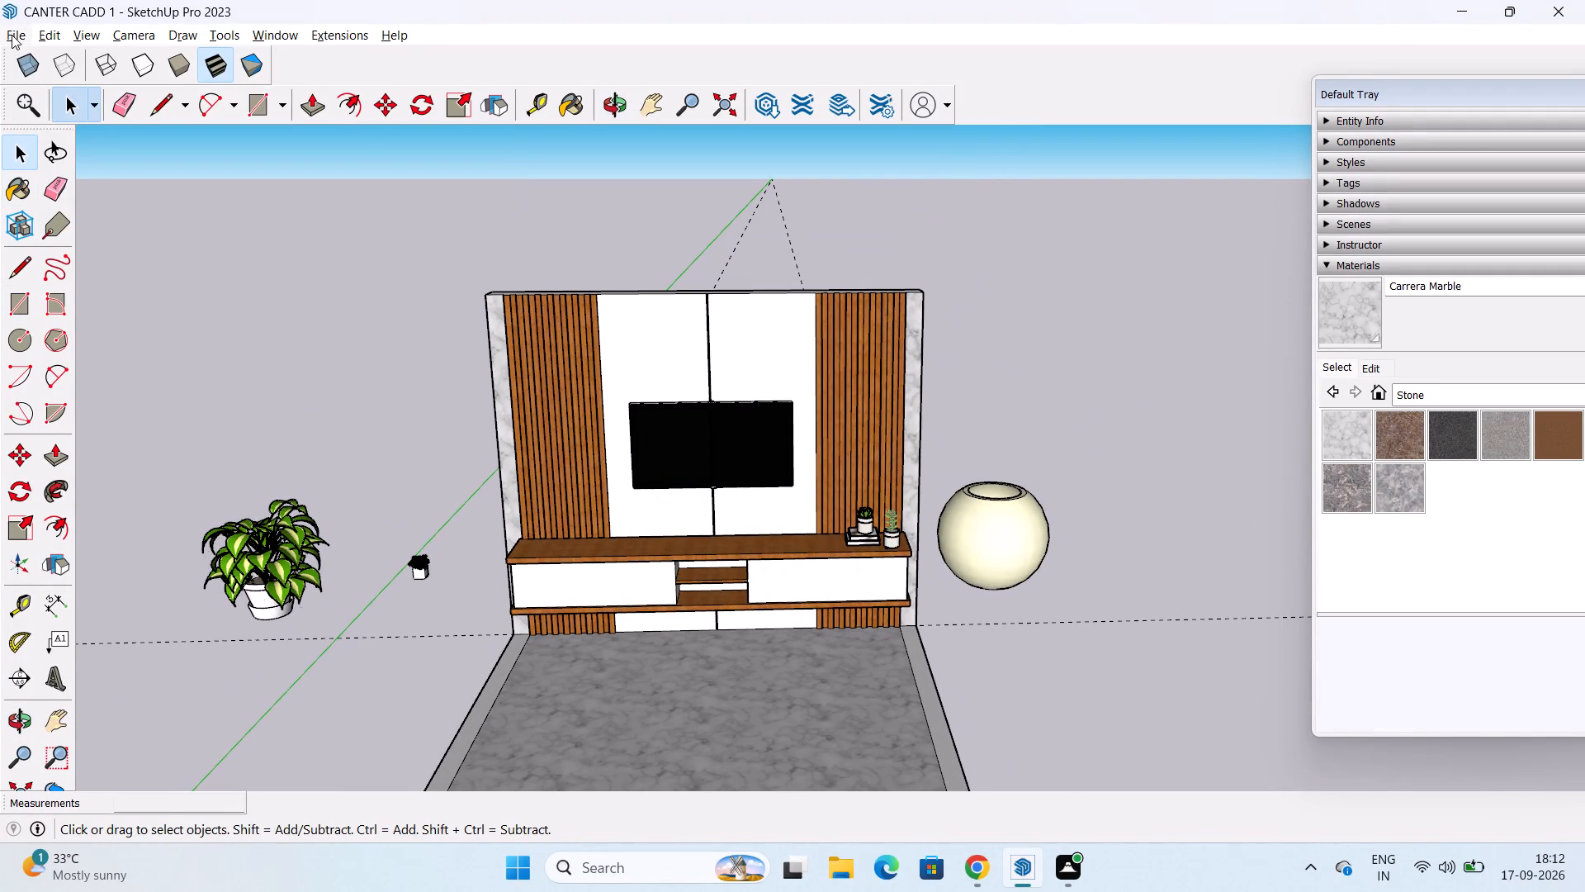
click(12, 36)
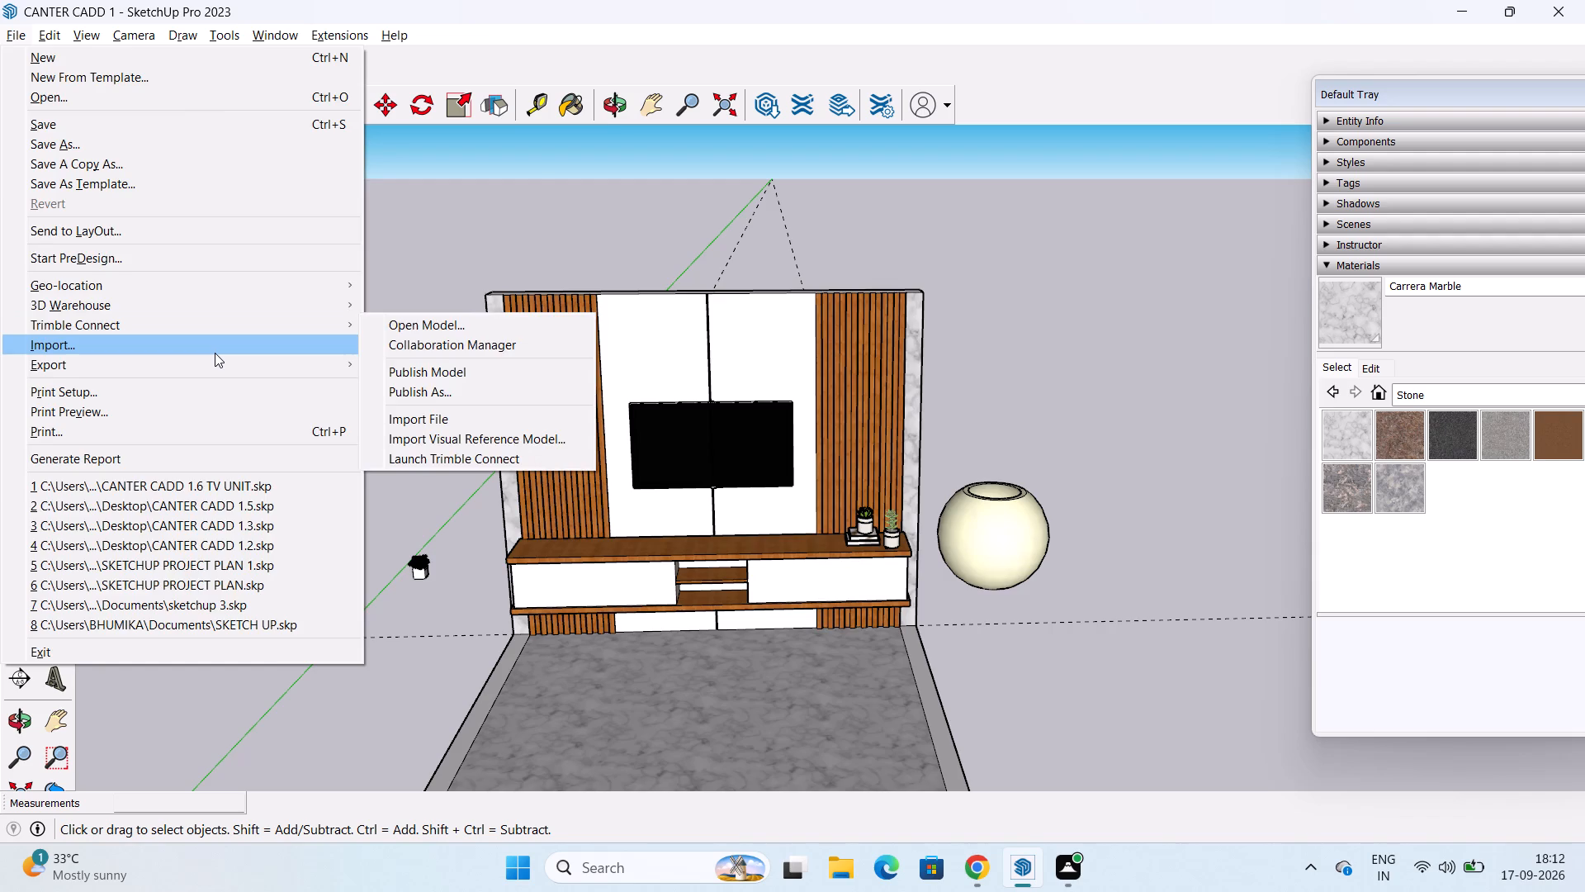
click(215, 353)
scroll(655, 410, up, 3)
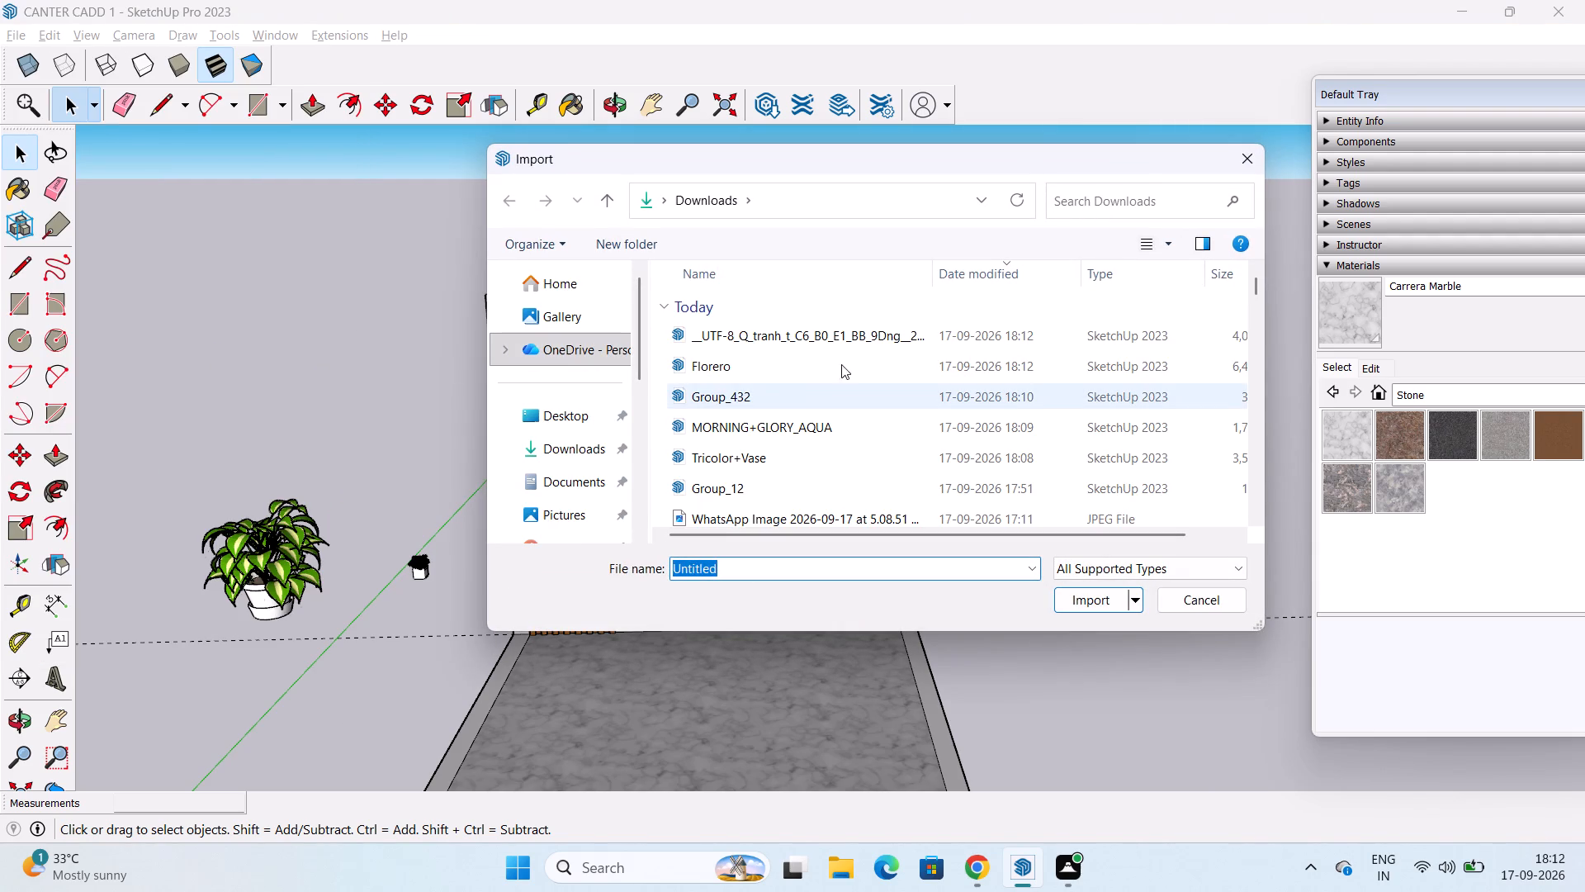
click(811, 334)
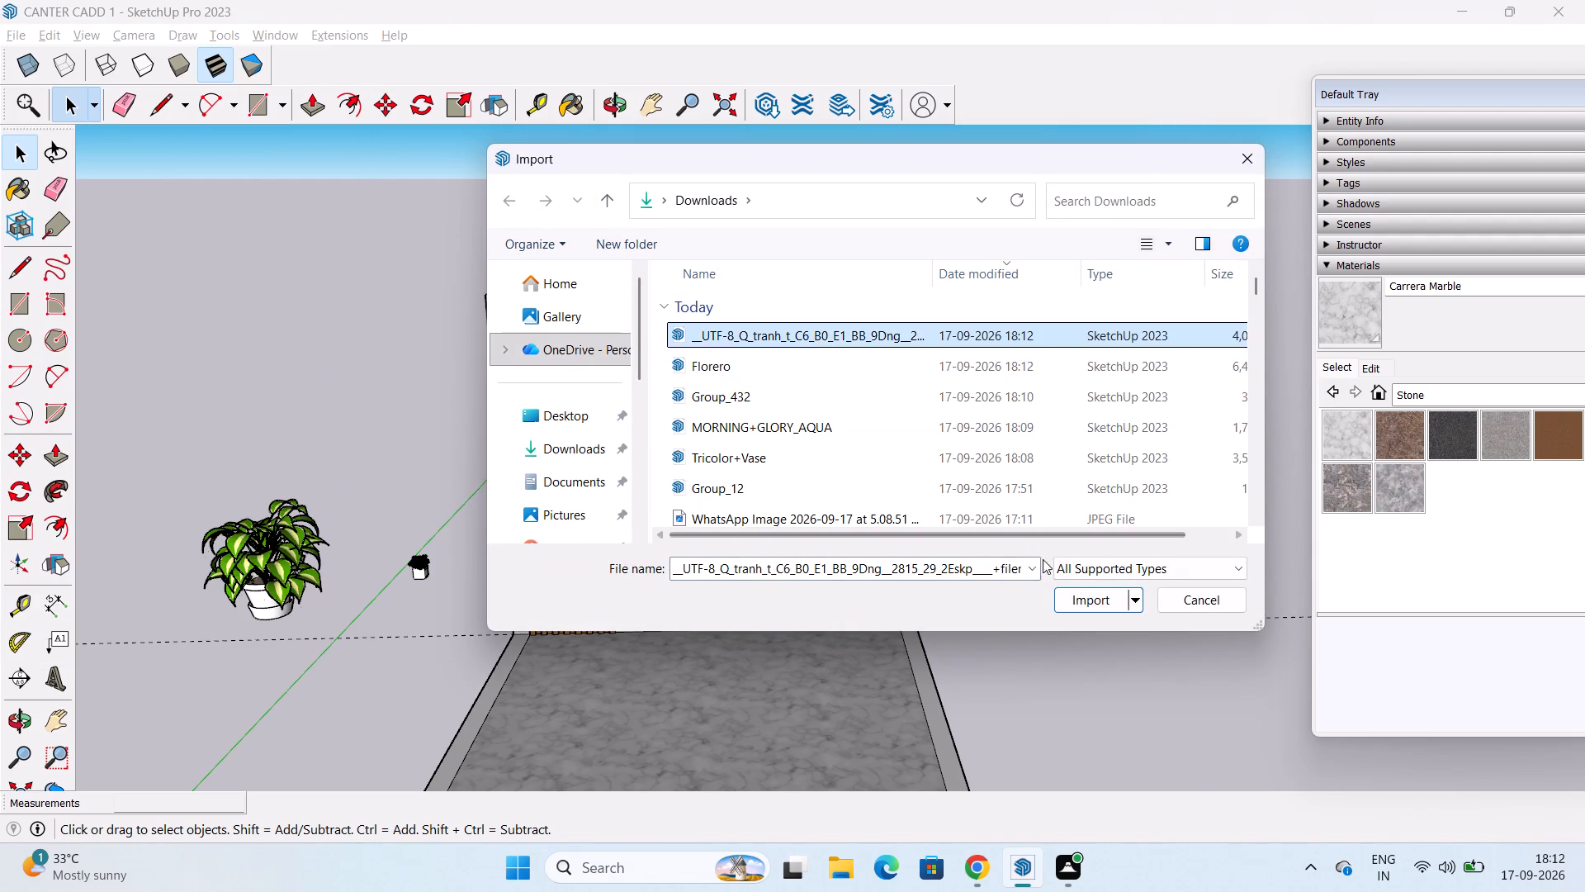
click(1094, 596)
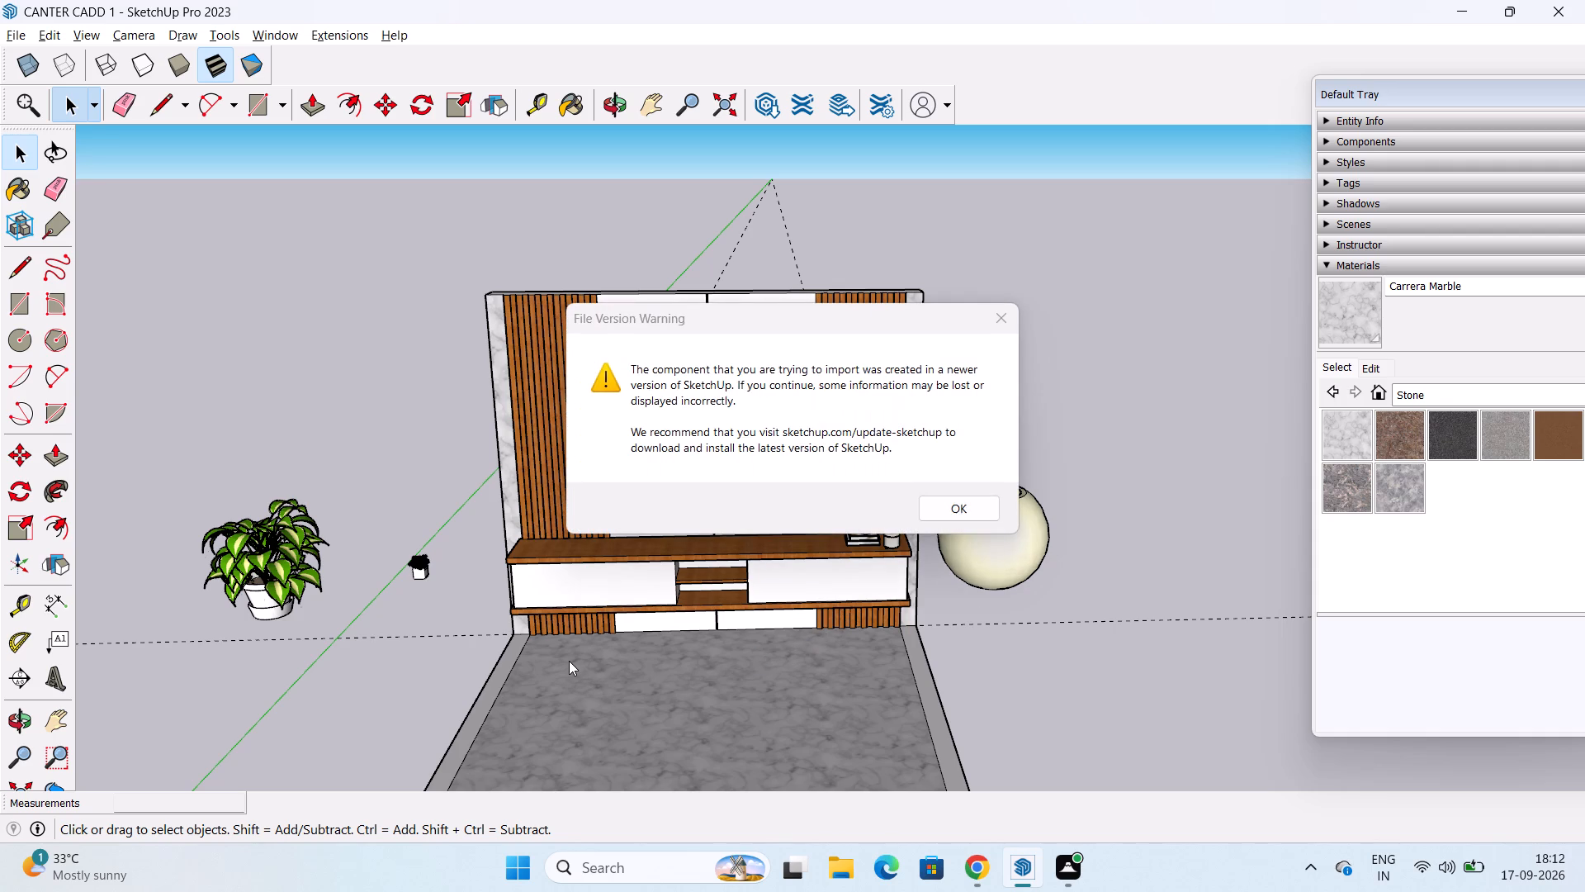
click(954, 511)
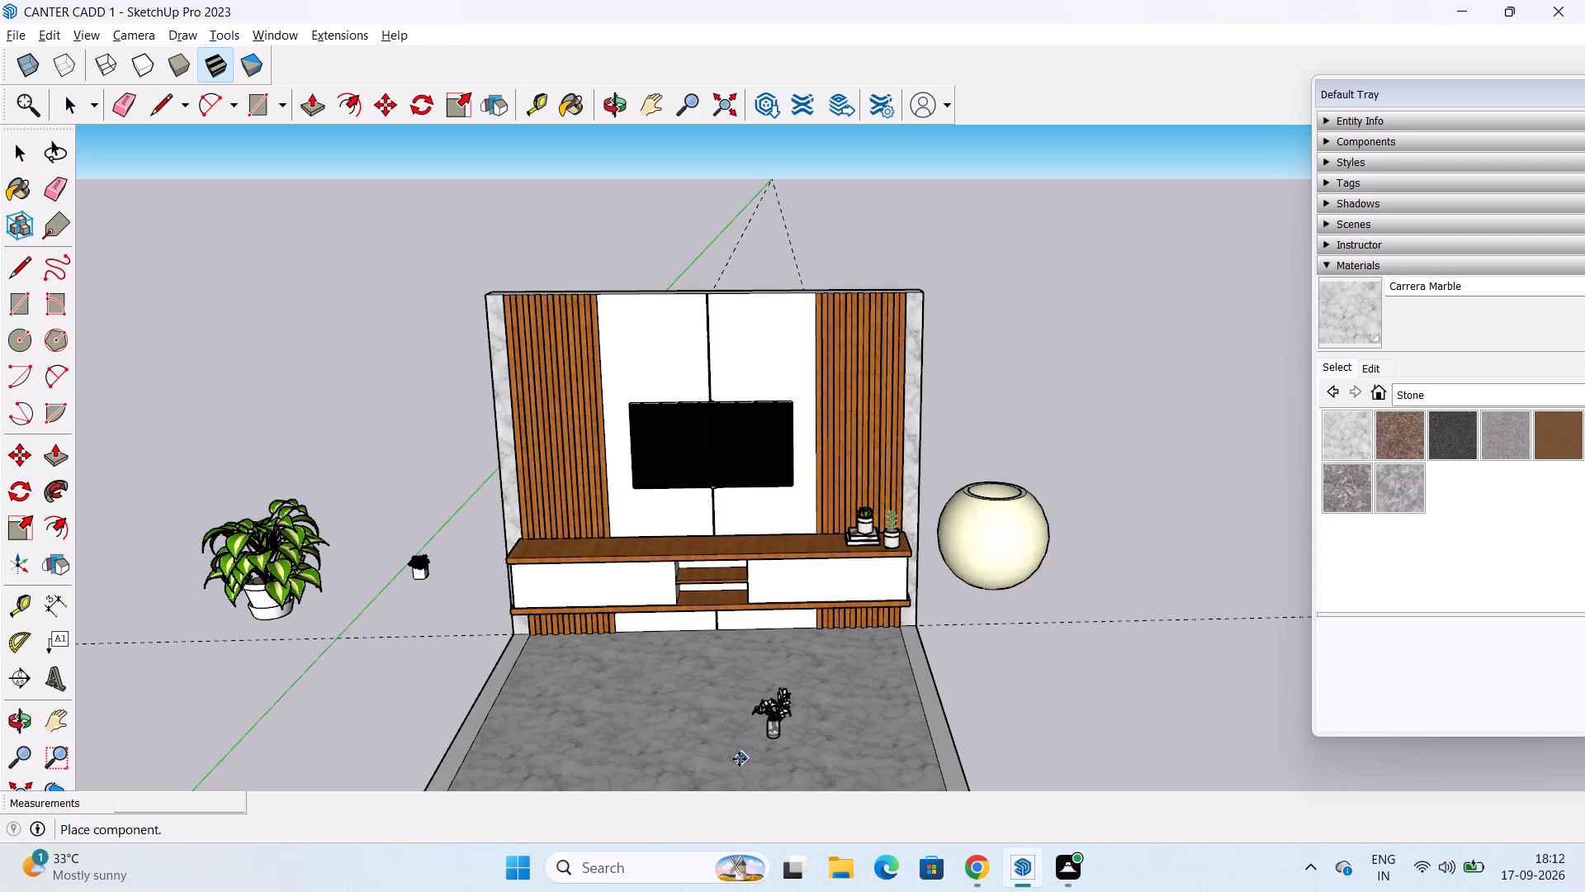
shift+middle_drag(725, 724, 802, 577)
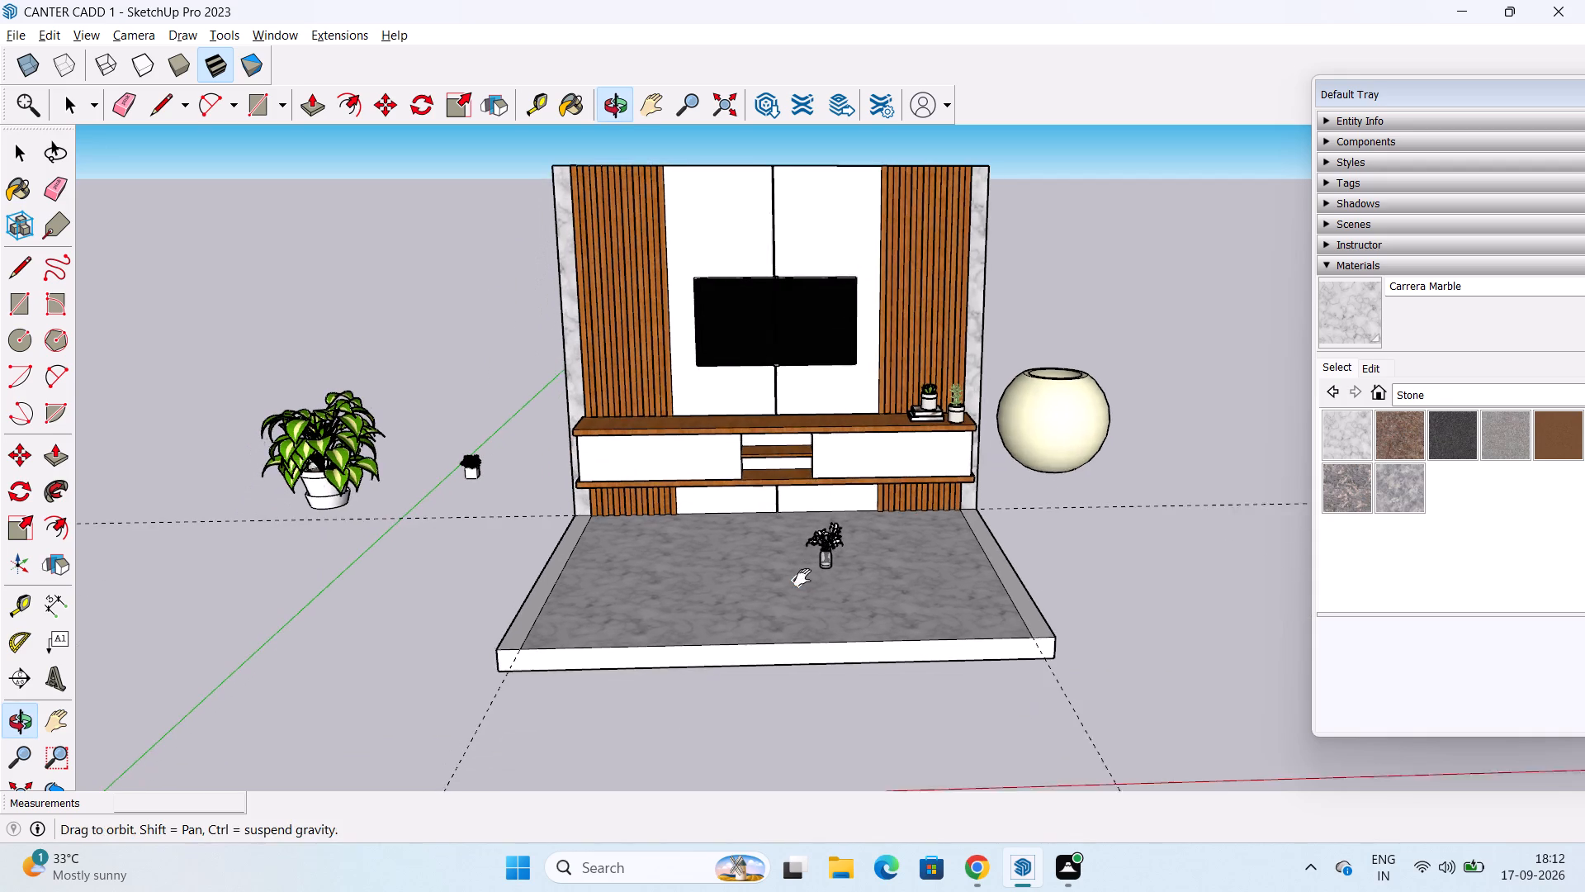
shift+middle_drag(802, 577, 804, 574)
scroll(579, 468, up, 10)
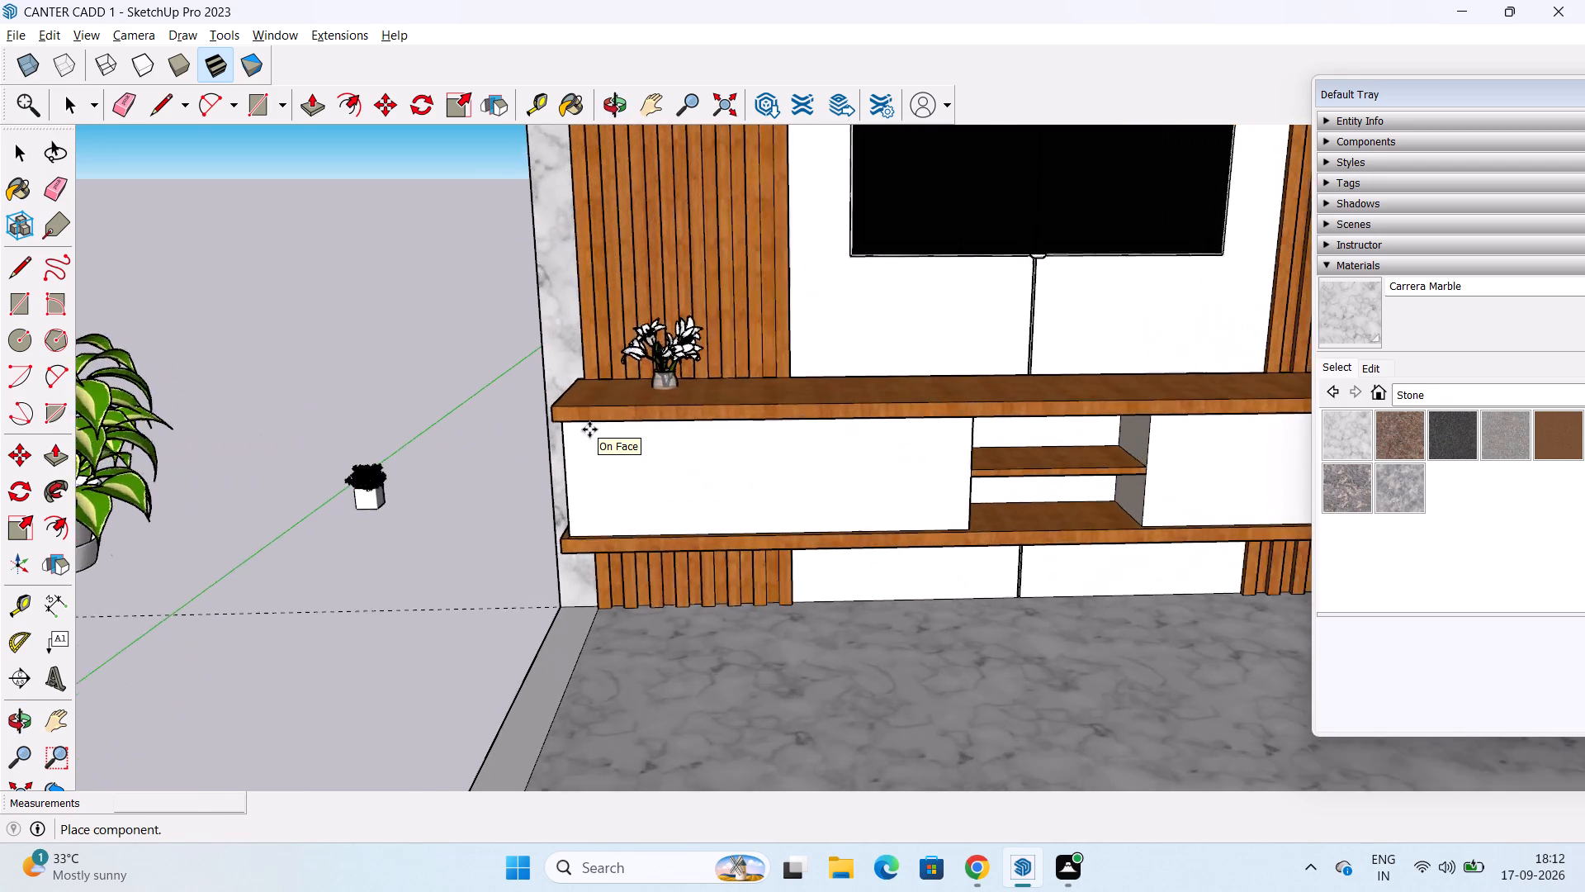
scroll(589, 429, up, 7)
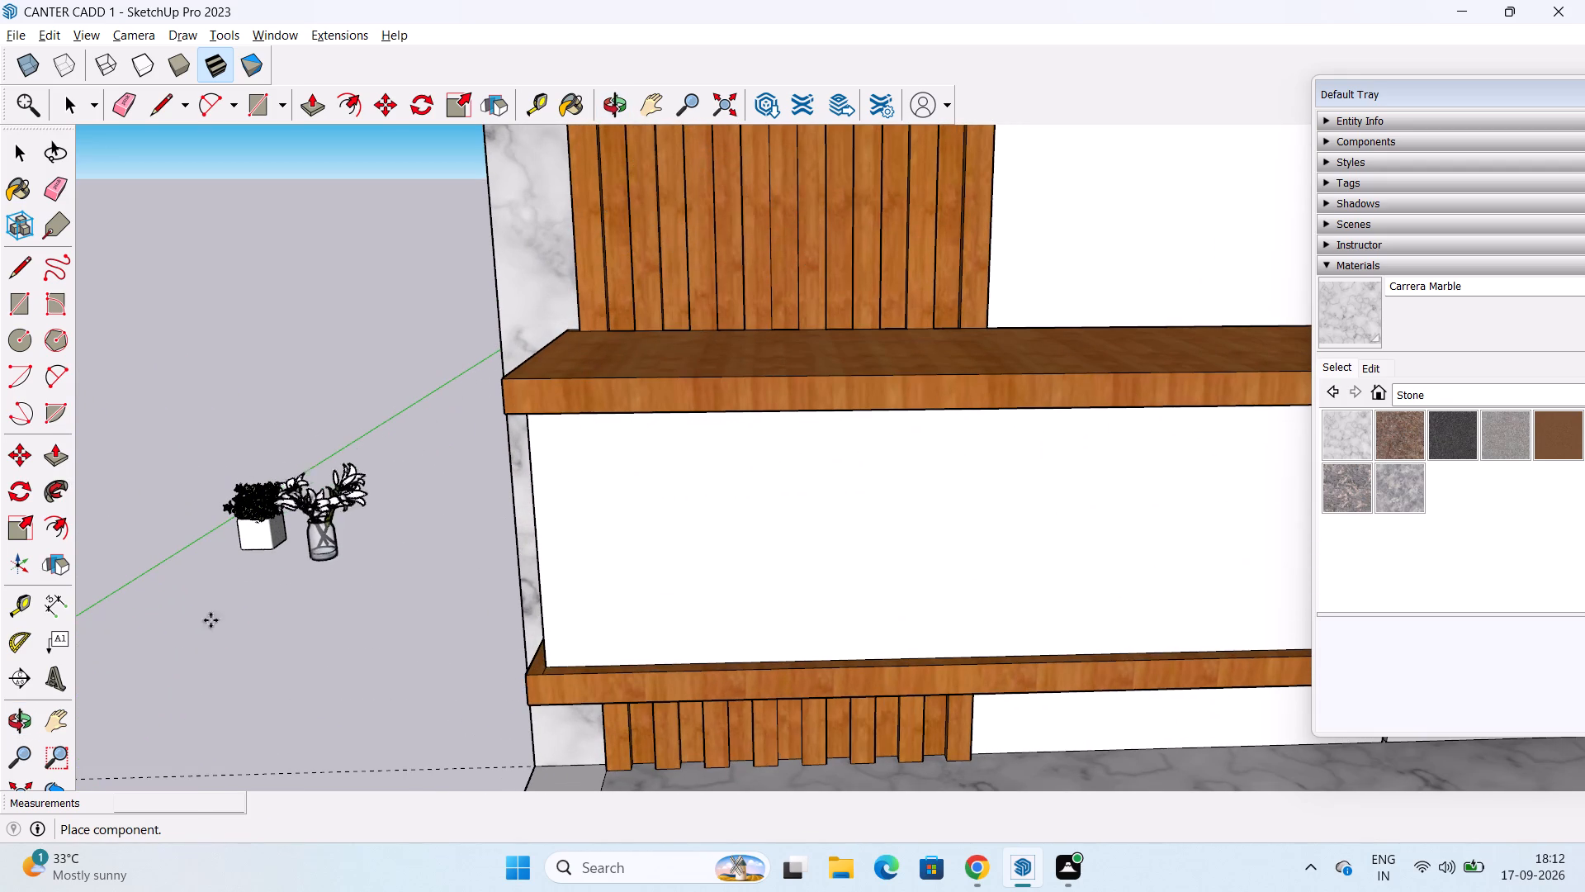
click(204, 654)
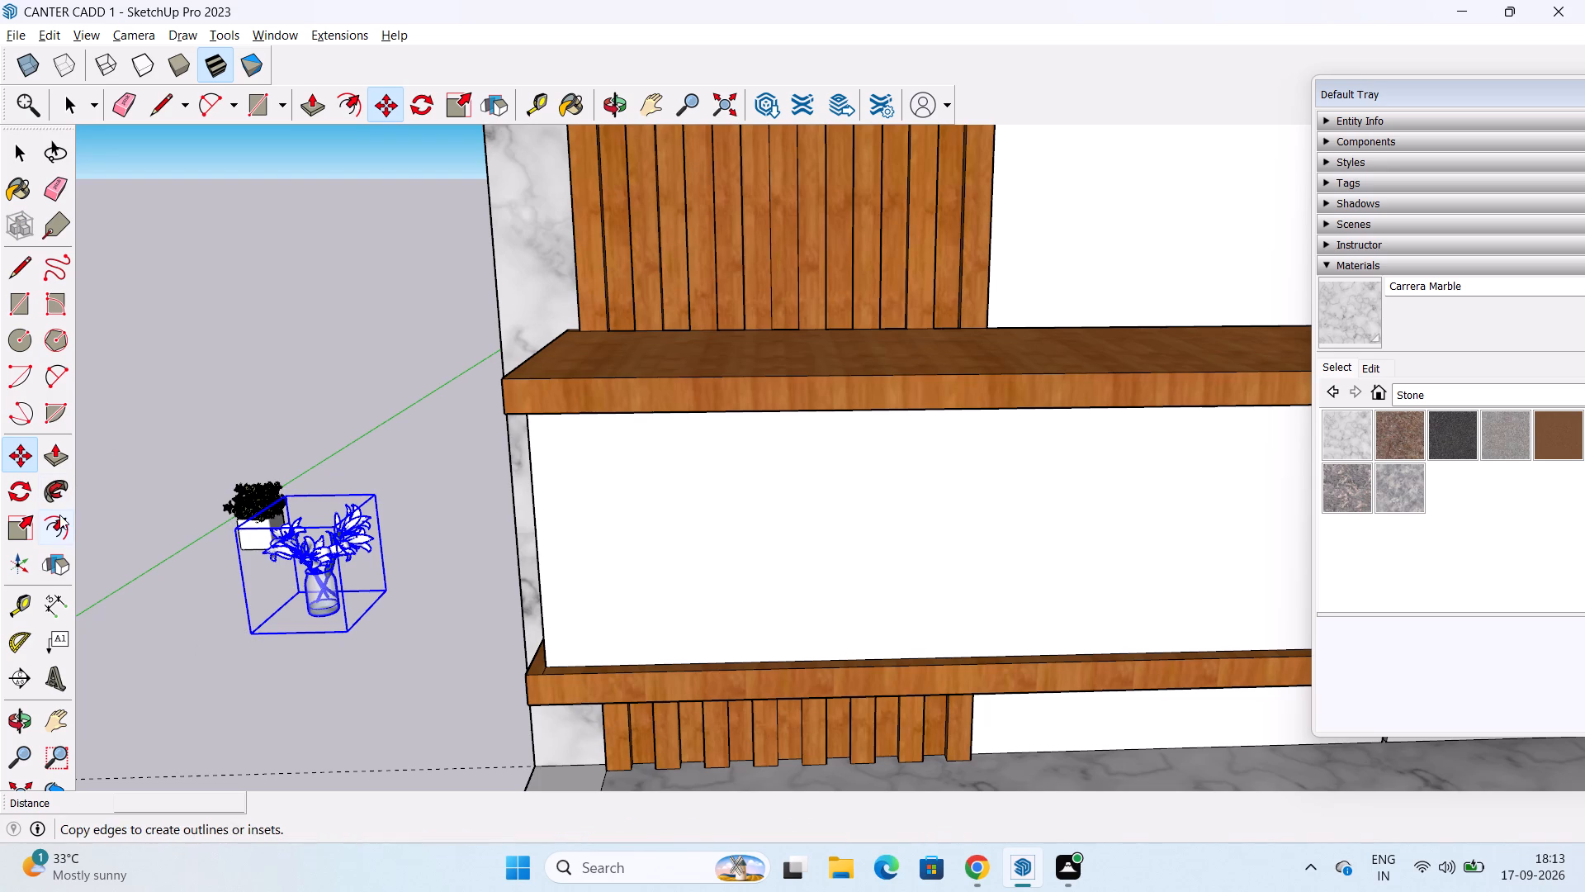
Move the flower vase by its lower bounding-box corner onto the front edge of the TV unit's wooden top, near its left end.
click(28, 458)
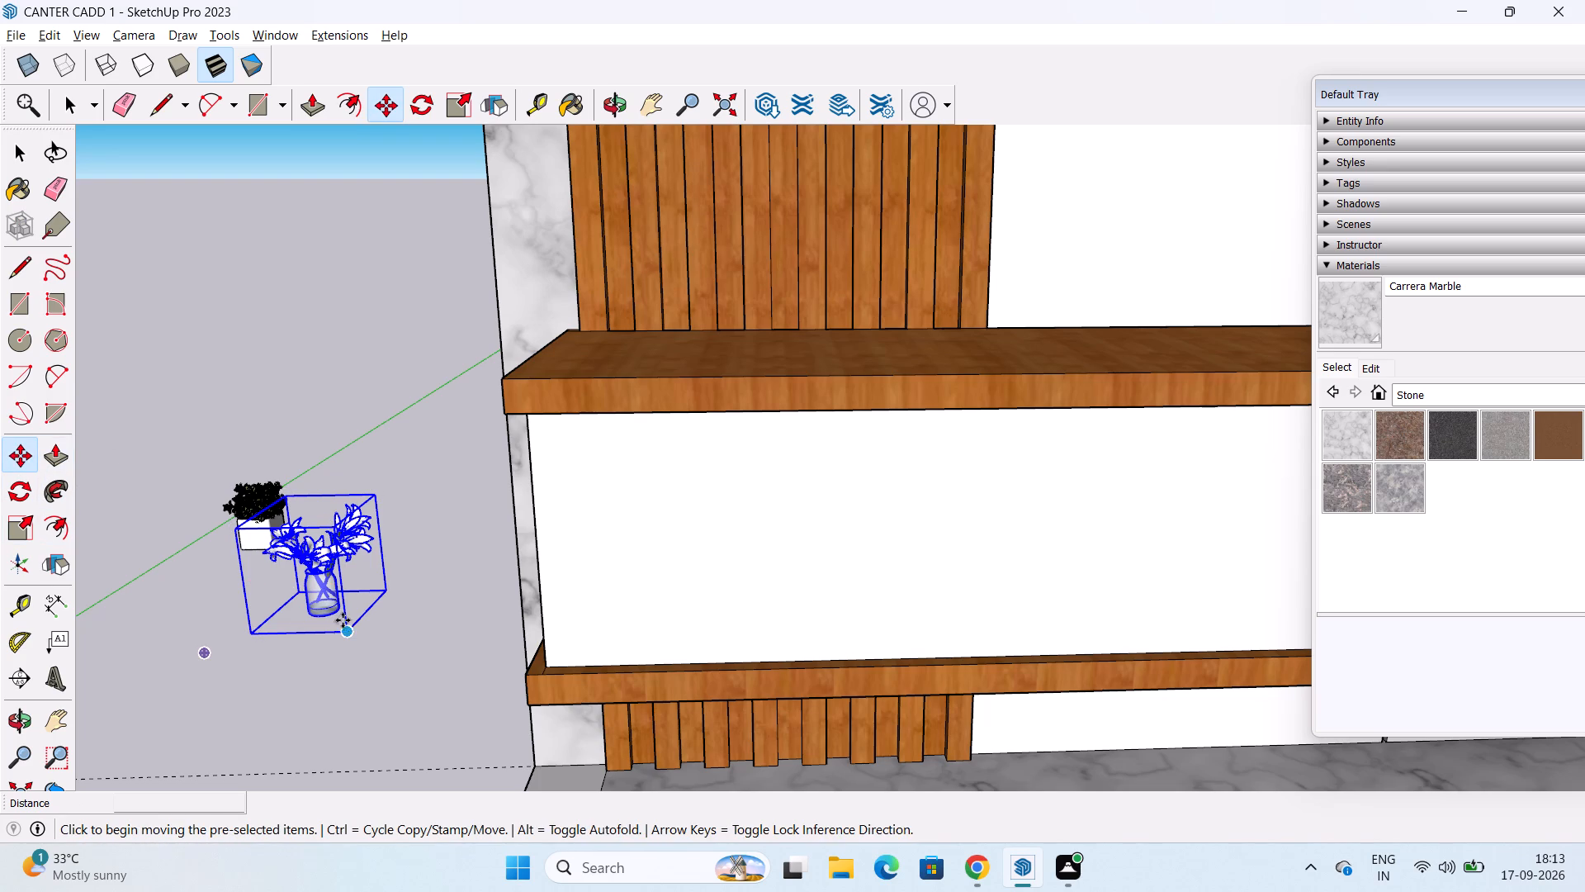
click(346, 629)
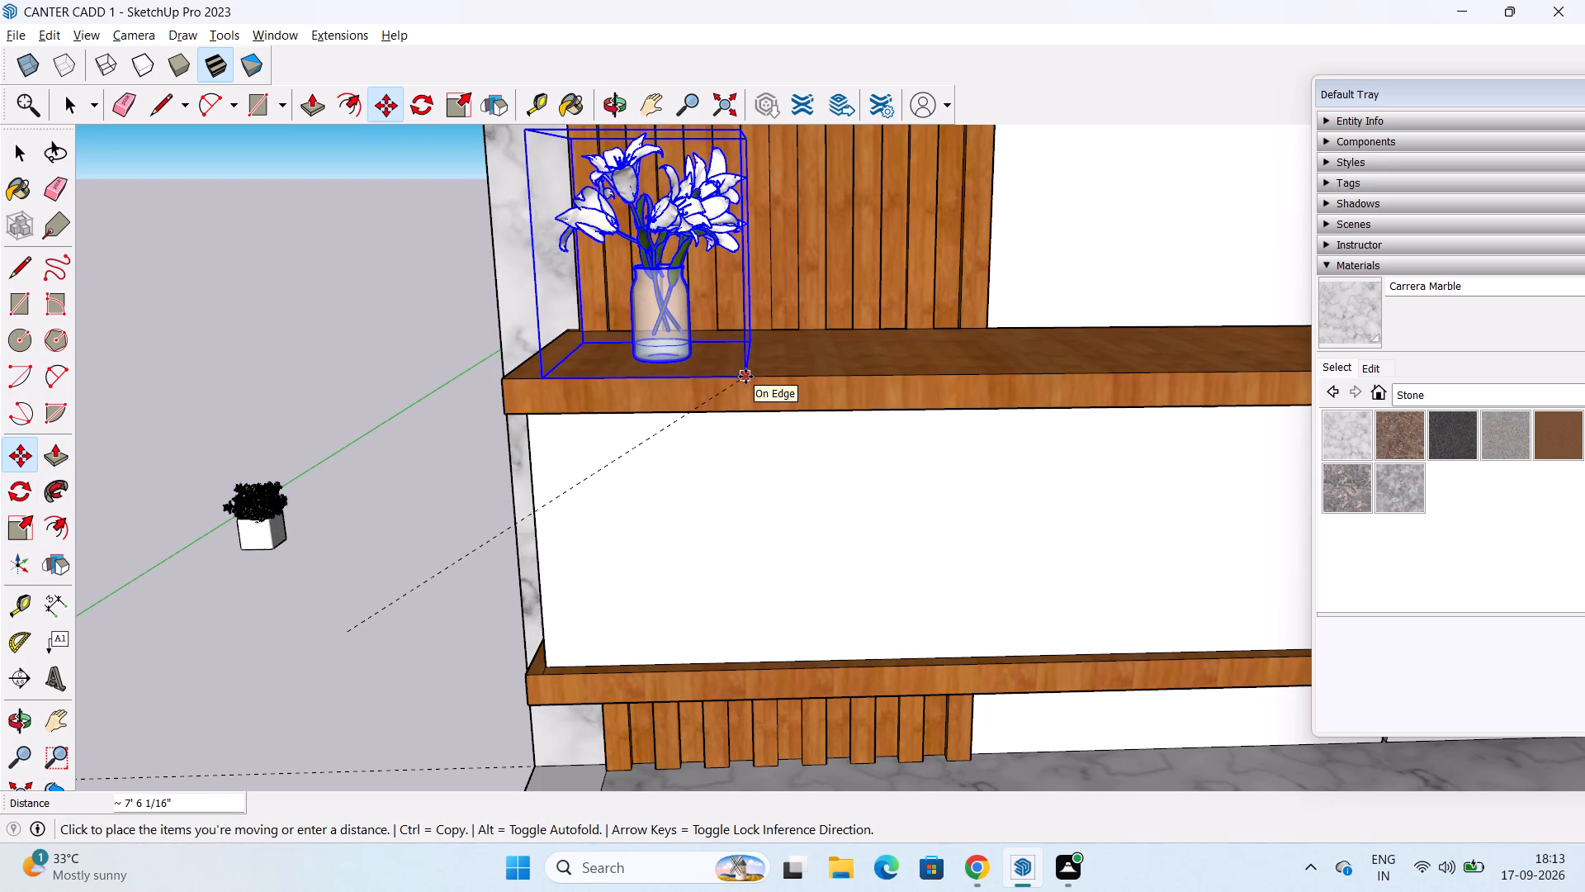
click(745, 377)
scroll(745, 377, down, 10)
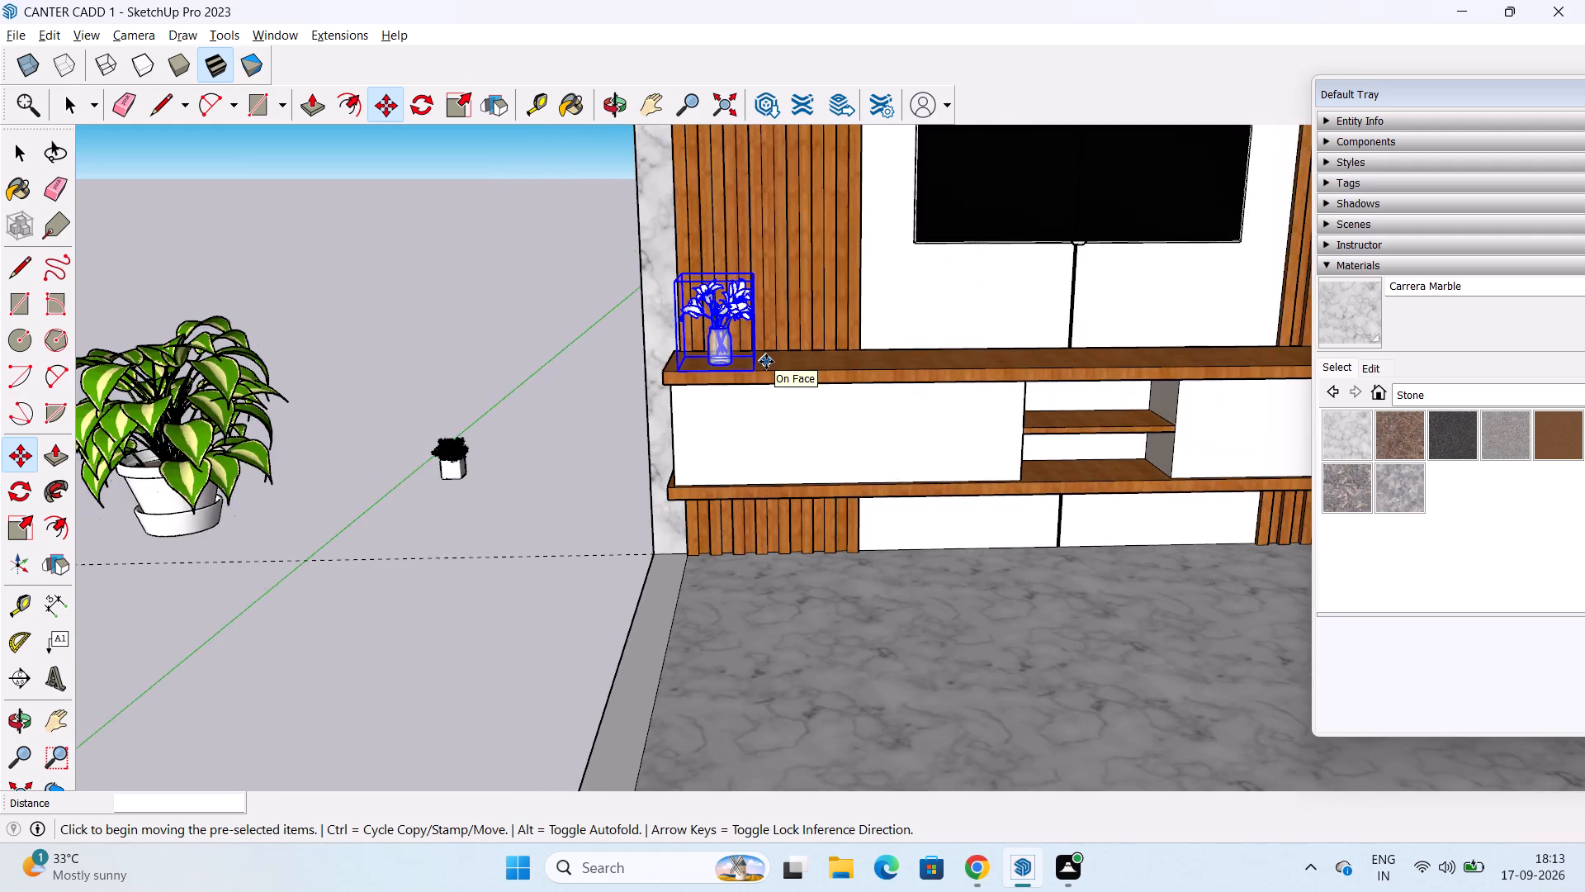
scroll(766, 362, down, 2)
key(space)
click(556, 420)
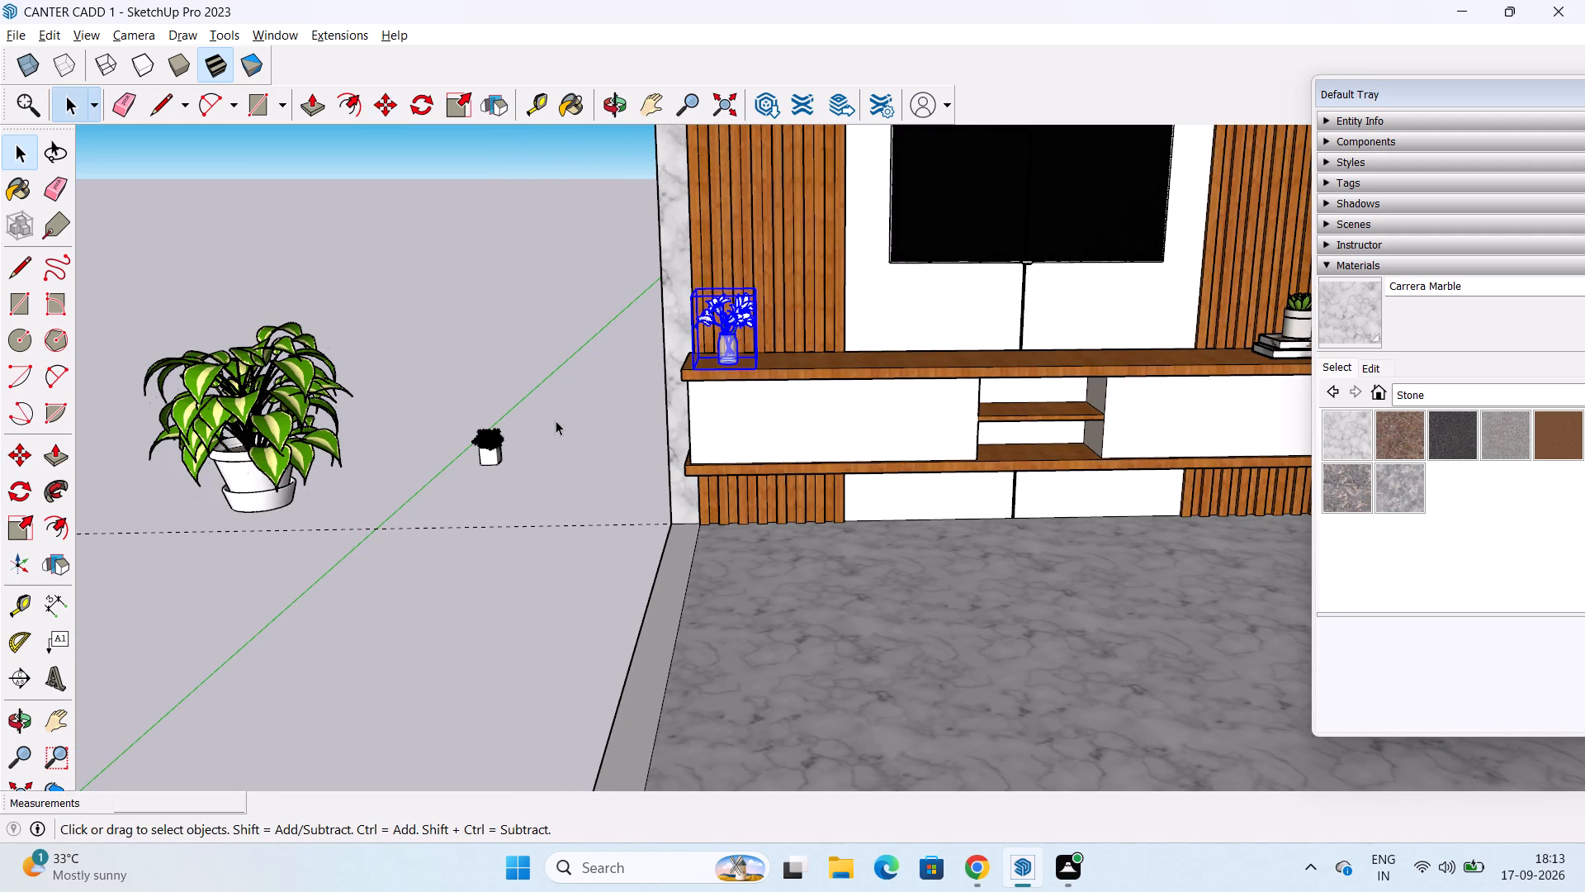
Import the MORNING+GLORY_AQUA vase from Downloads and place it on the ground to the left of the floor platform.
scroll(747, 322, up, 1)
scroll(747, 322, down, 5)
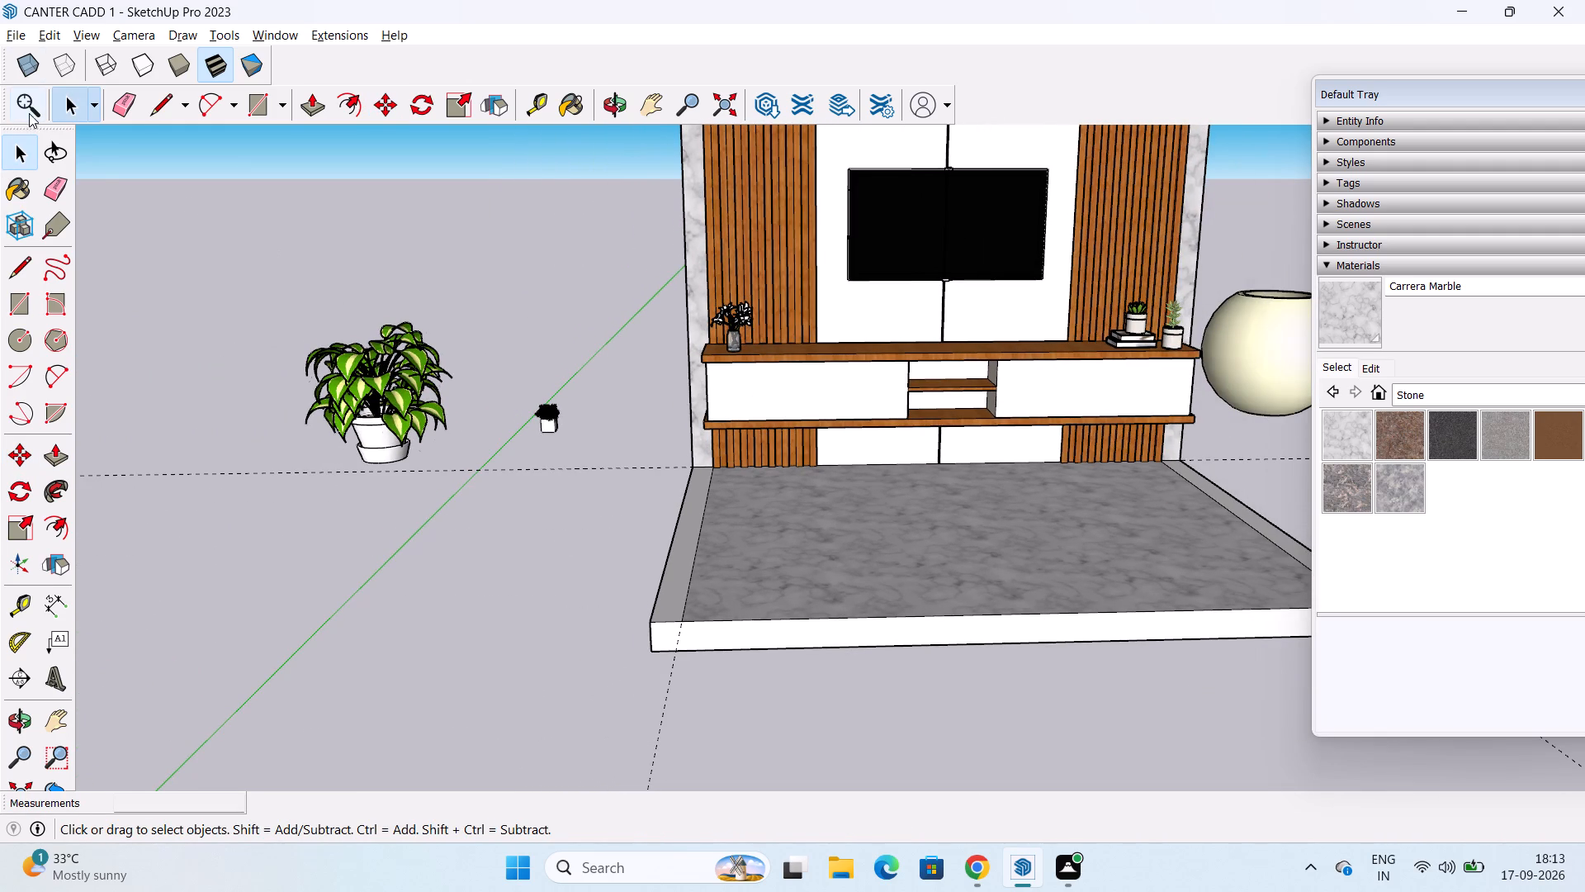
click(14, 40)
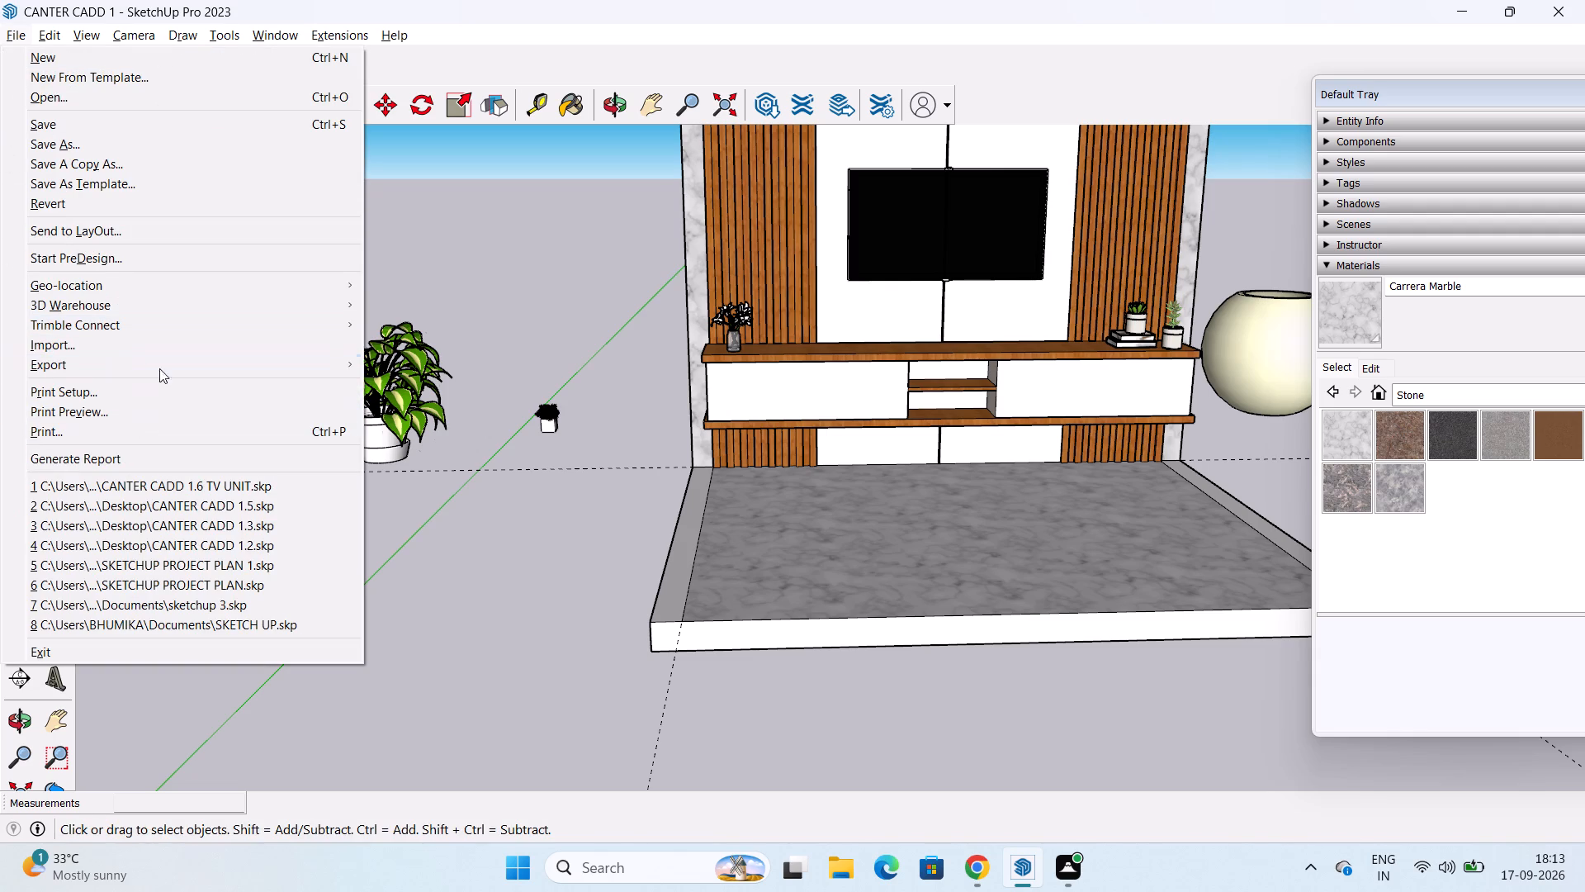
click(15, 28)
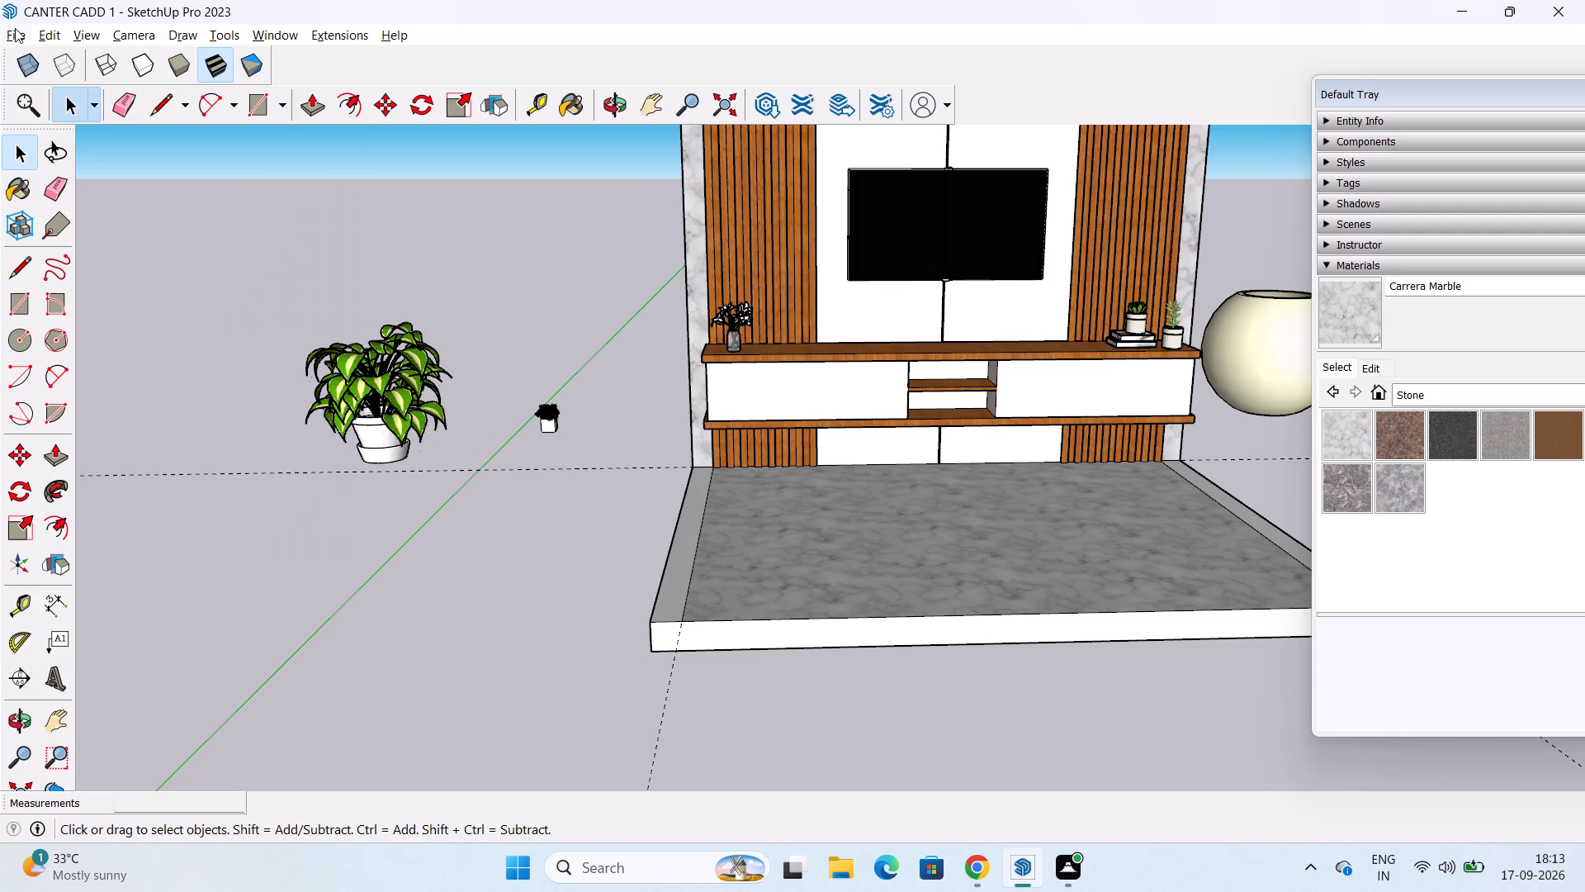
click(17, 31)
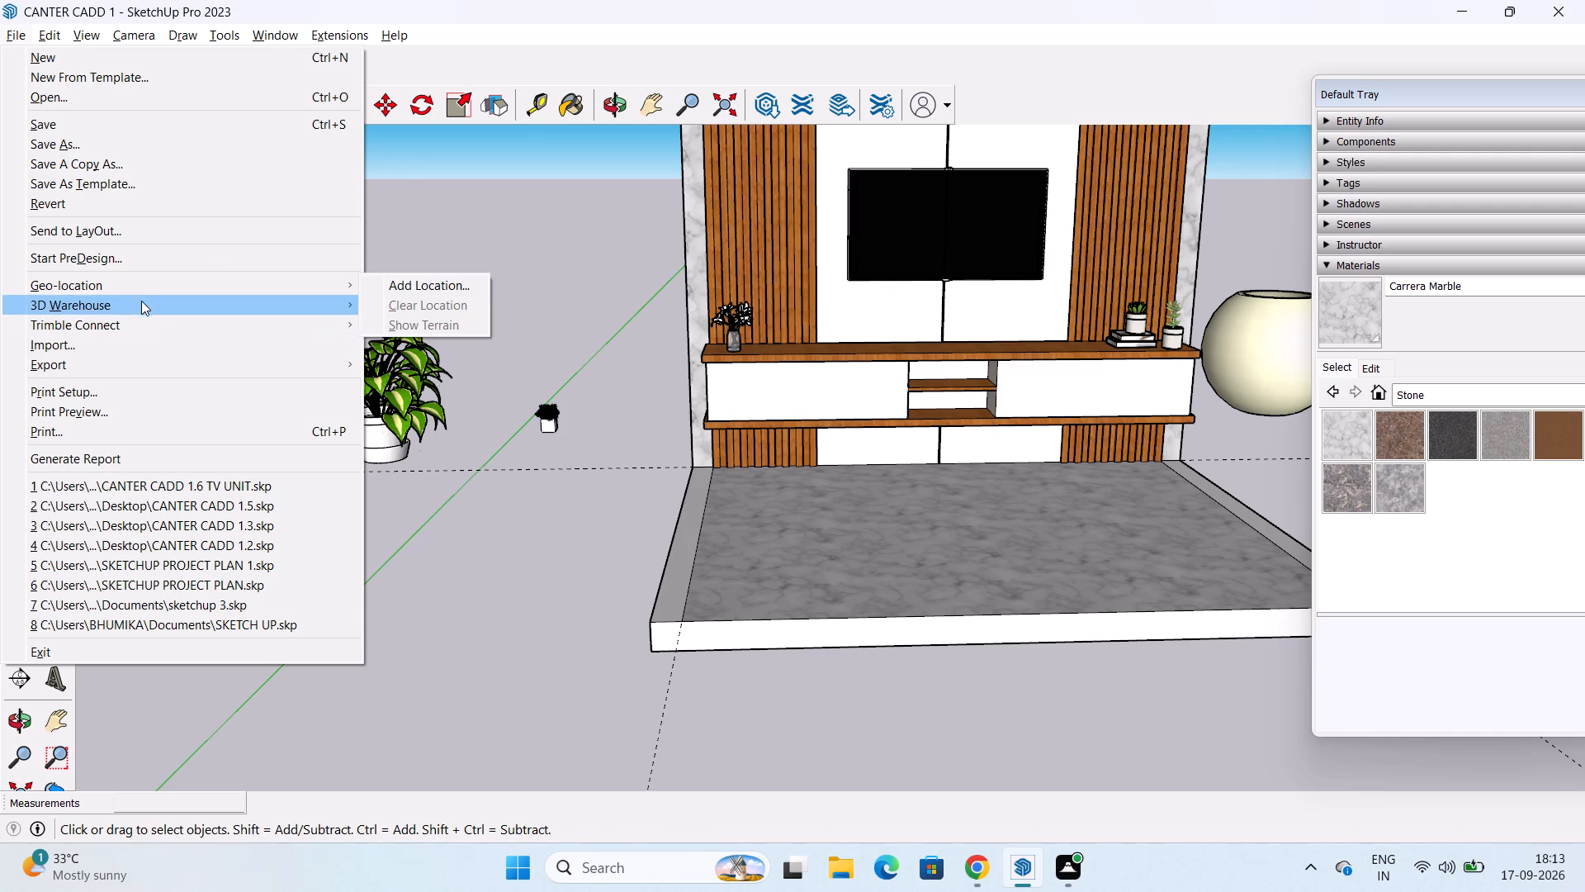
click(133, 341)
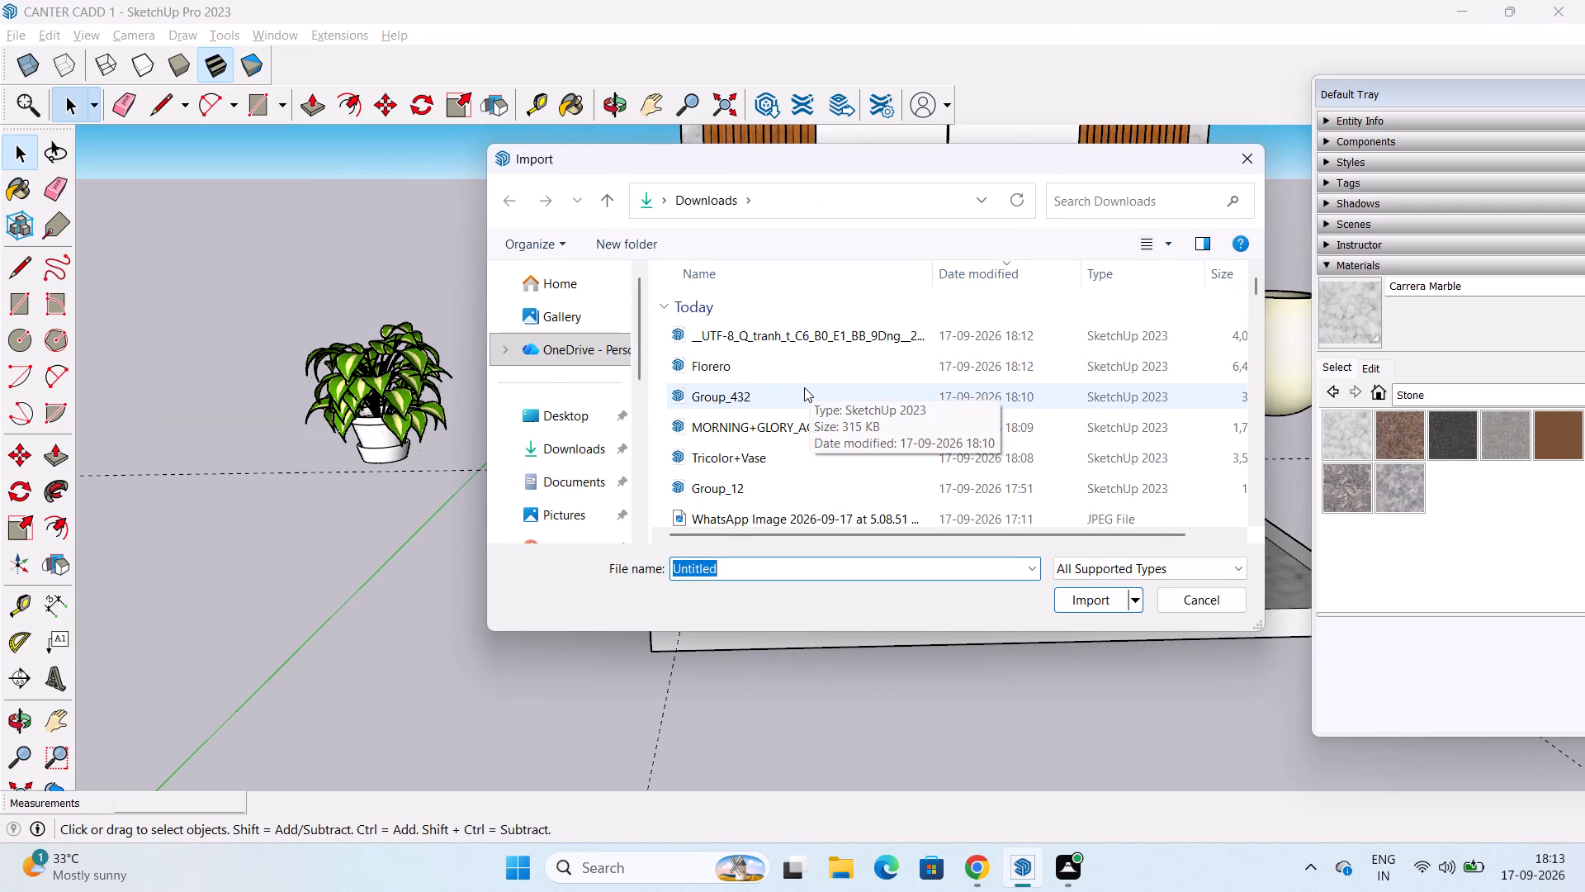
scroll(804, 387, down, 1)
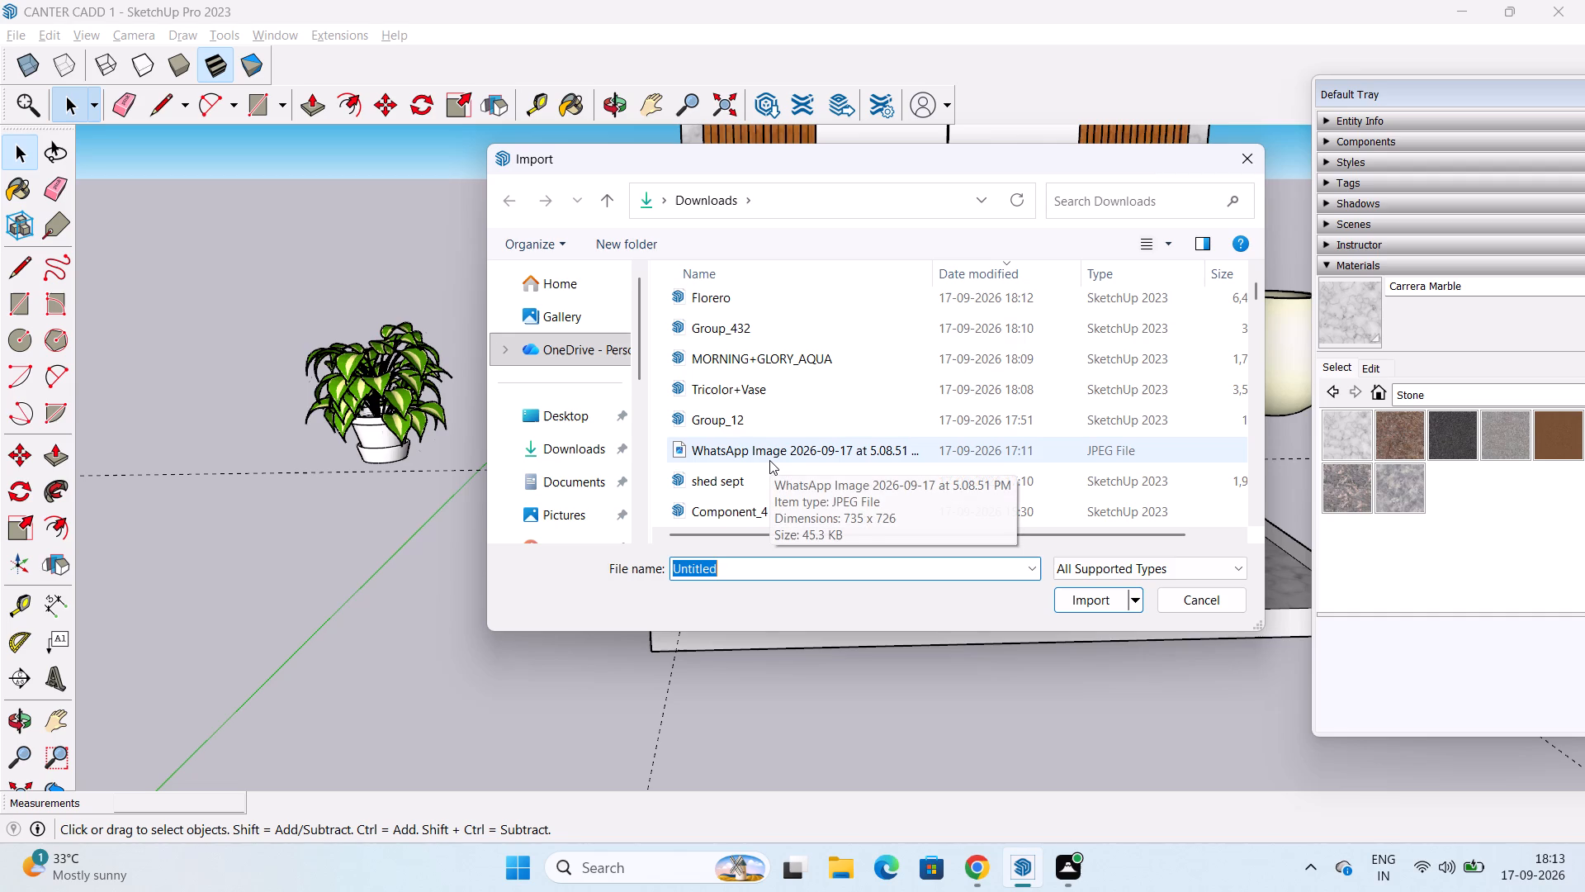
scroll(769, 460, up, 1)
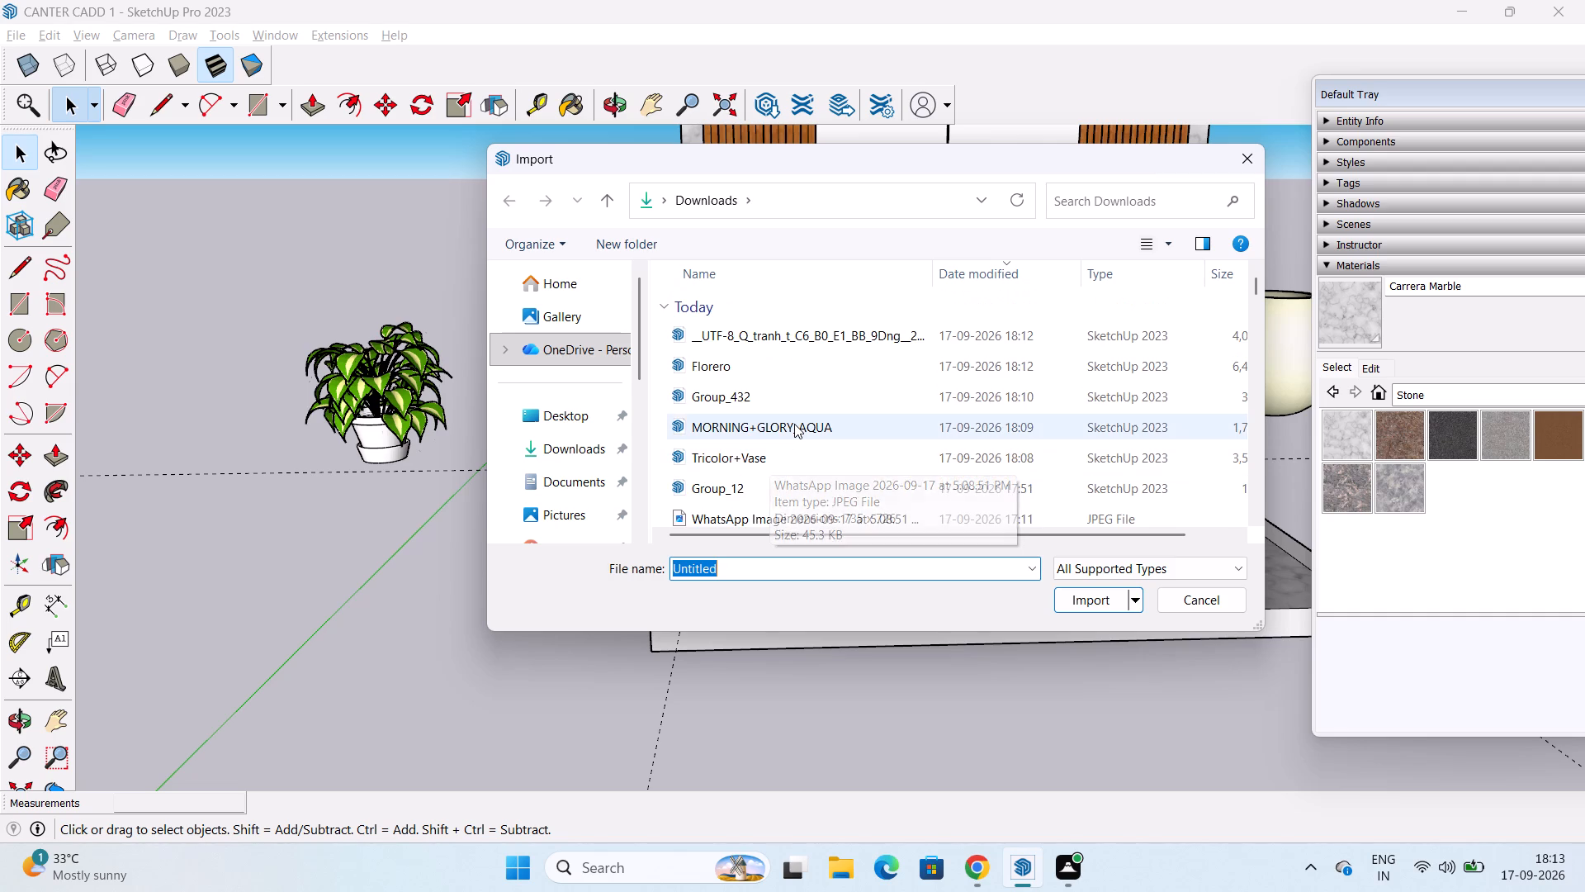
click(794, 423)
click(1073, 597)
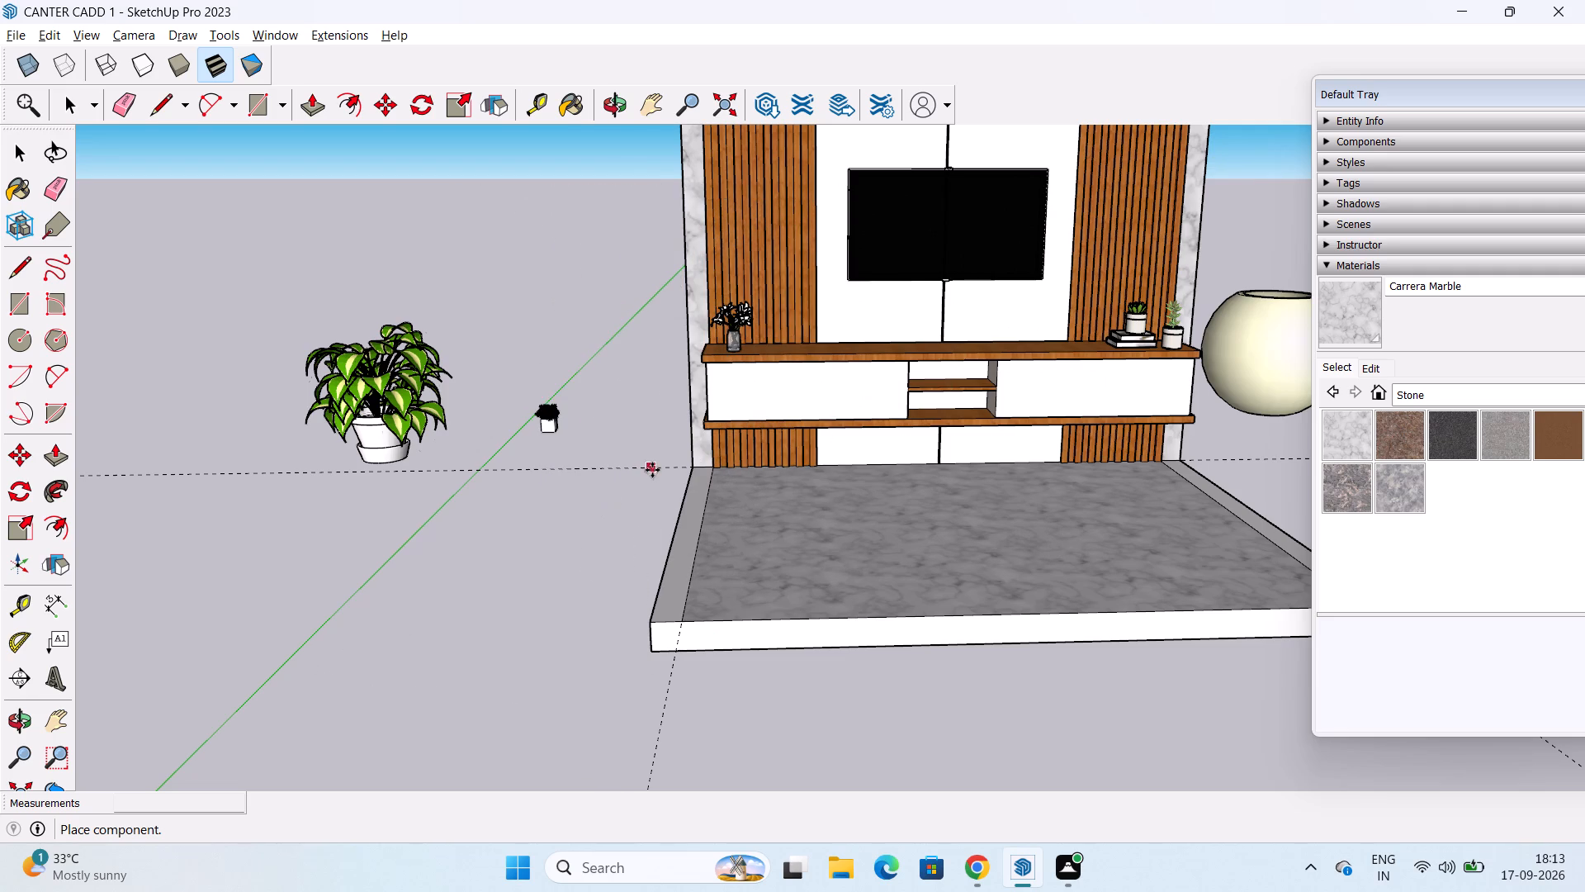
click(265, 691)
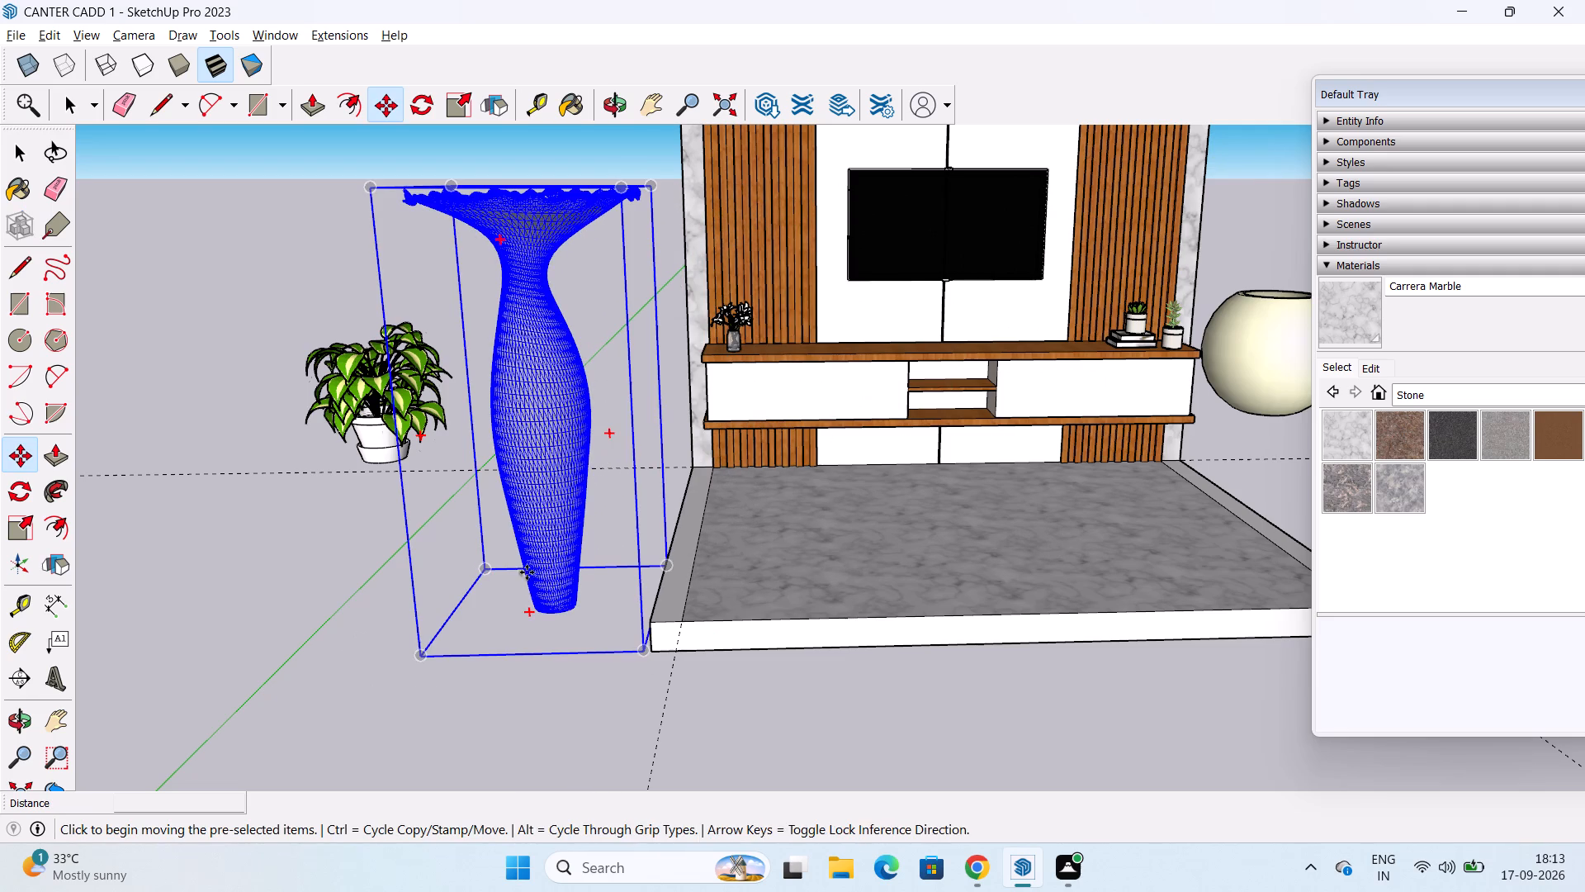
Scale the tall vase down to about 0.50 in height, 0.64 along the red axis and 0.50 along the green axis.
click(18, 520)
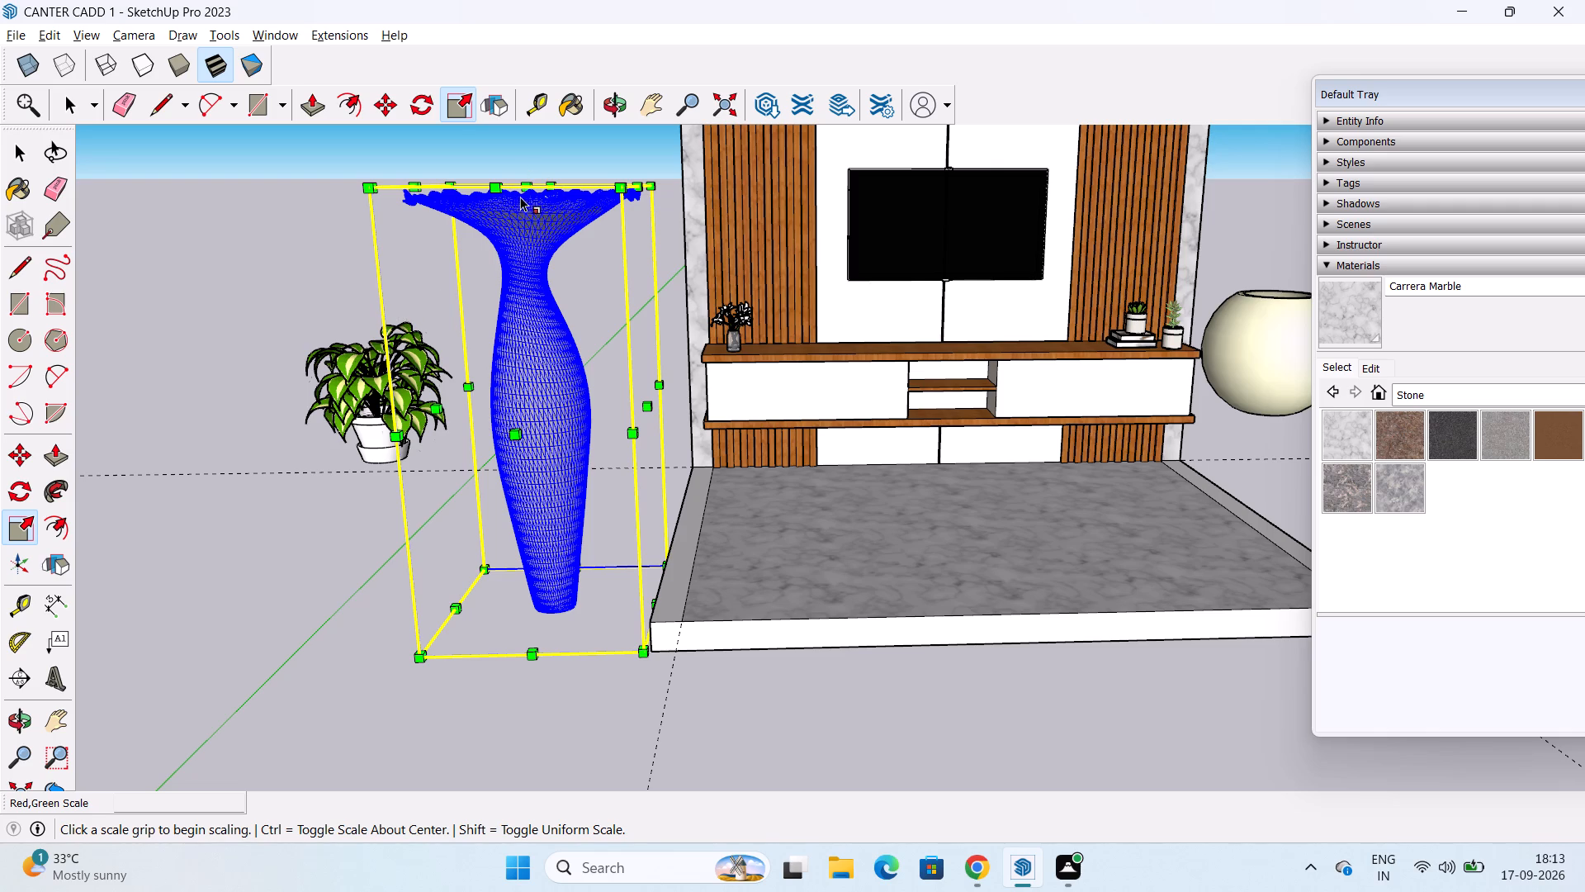
drag(531, 190, 529, 341)
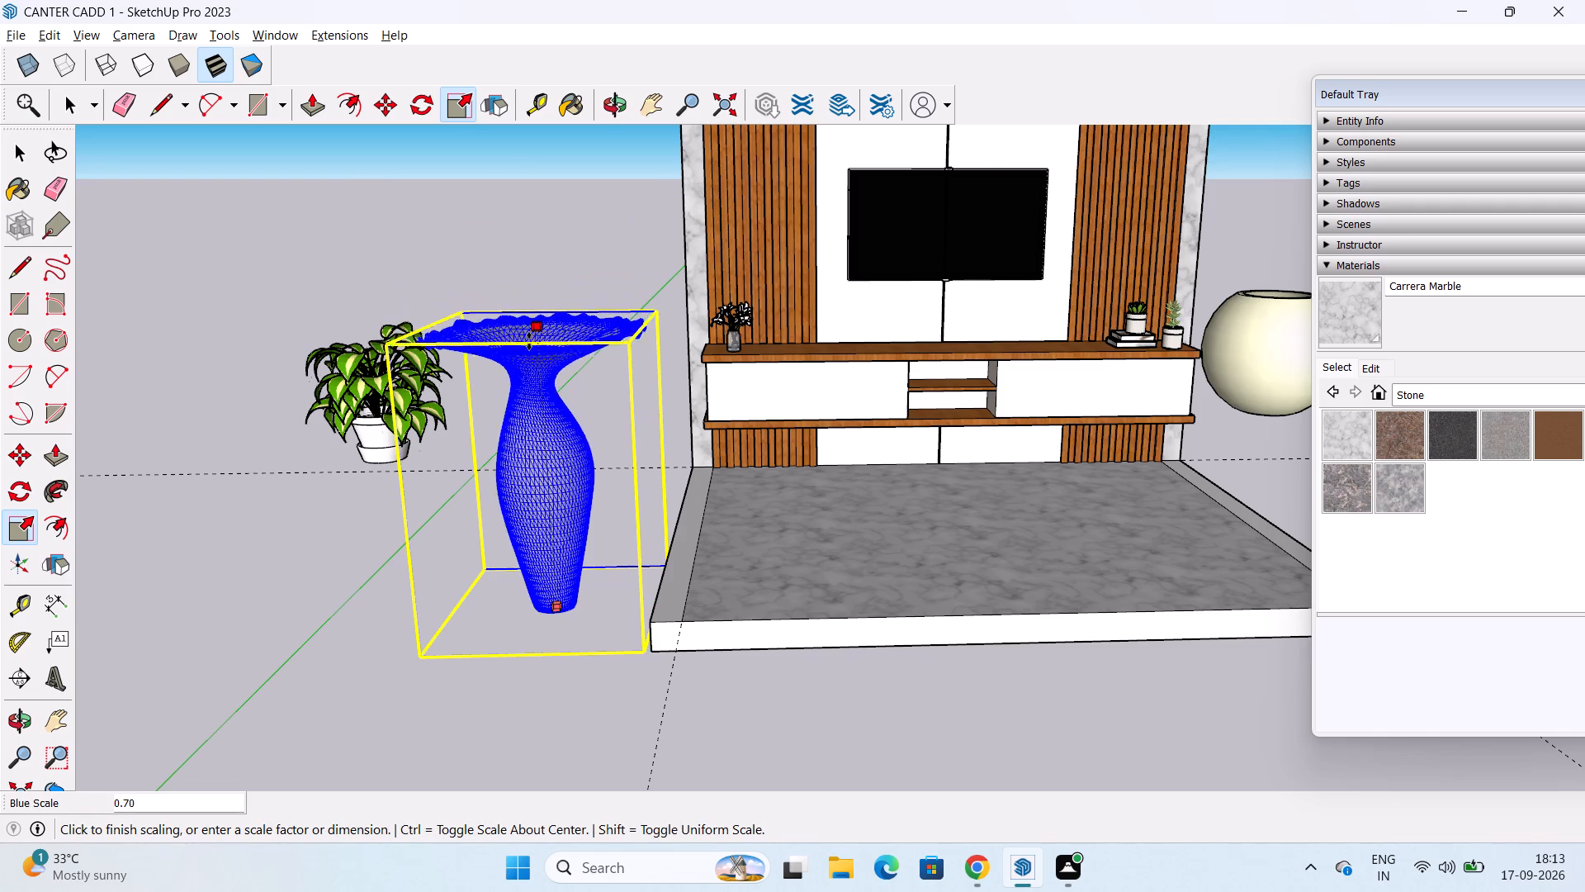
drag(529, 341, 532, 390)
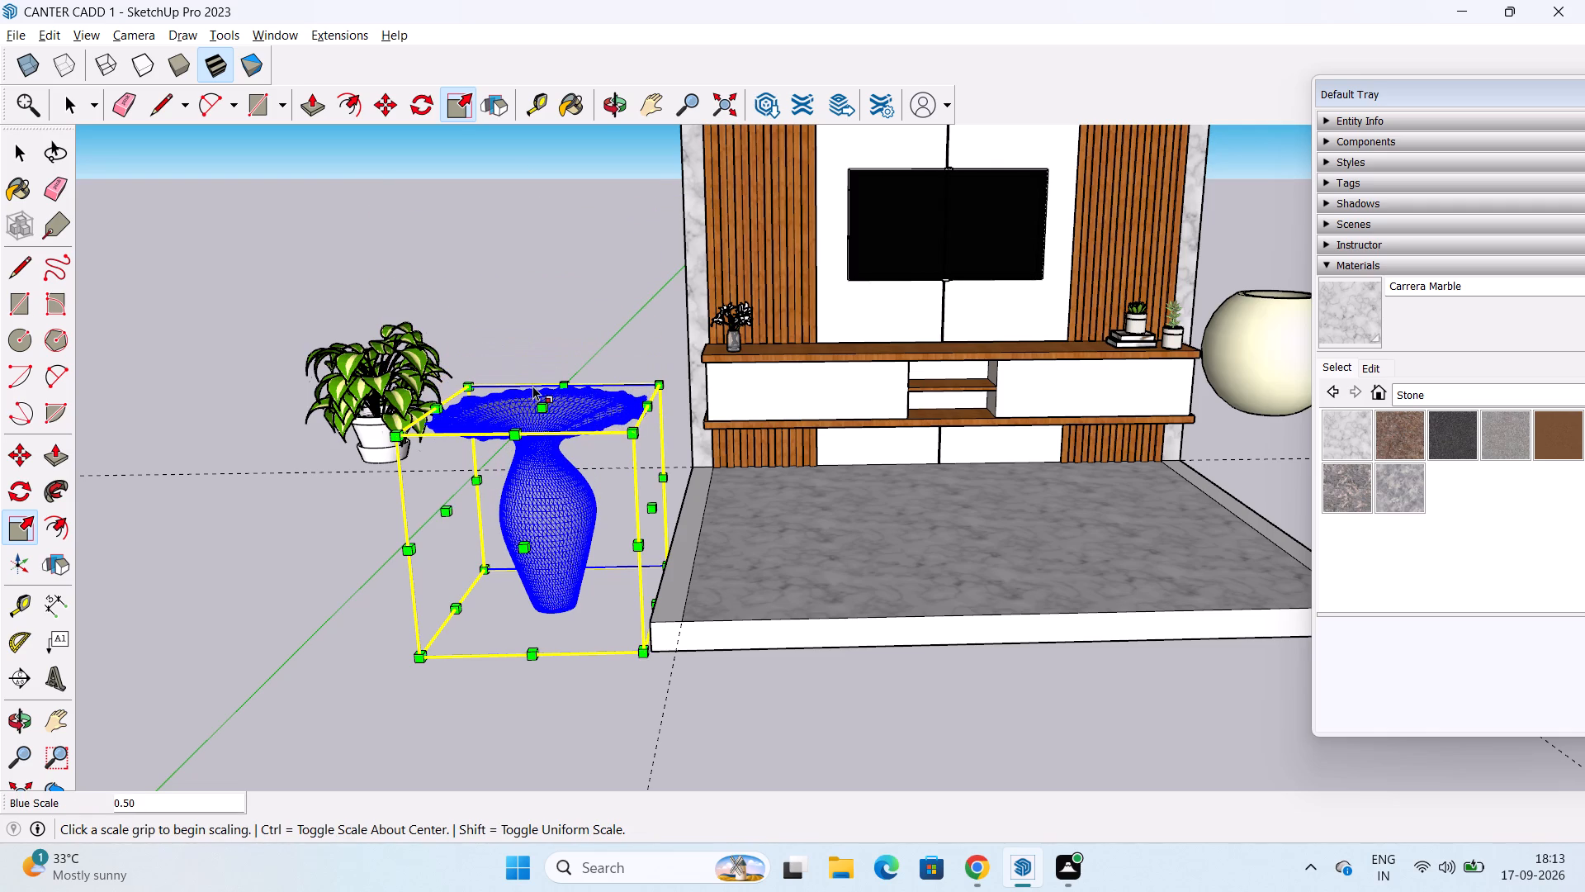
drag(655, 505, 592, 496)
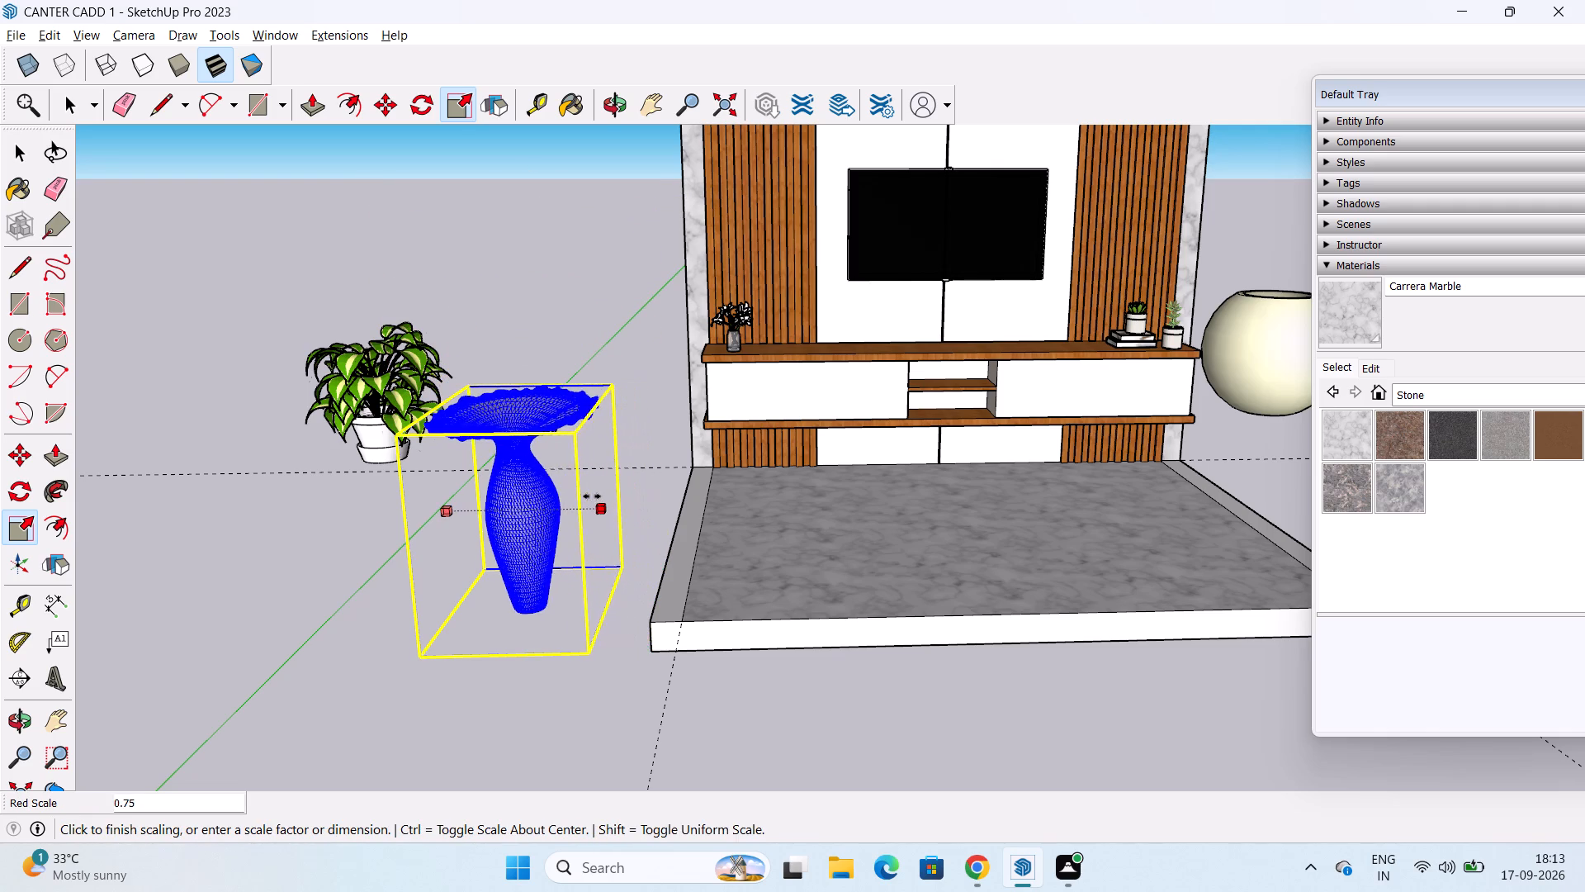
drag(592, 496, 580, 499)
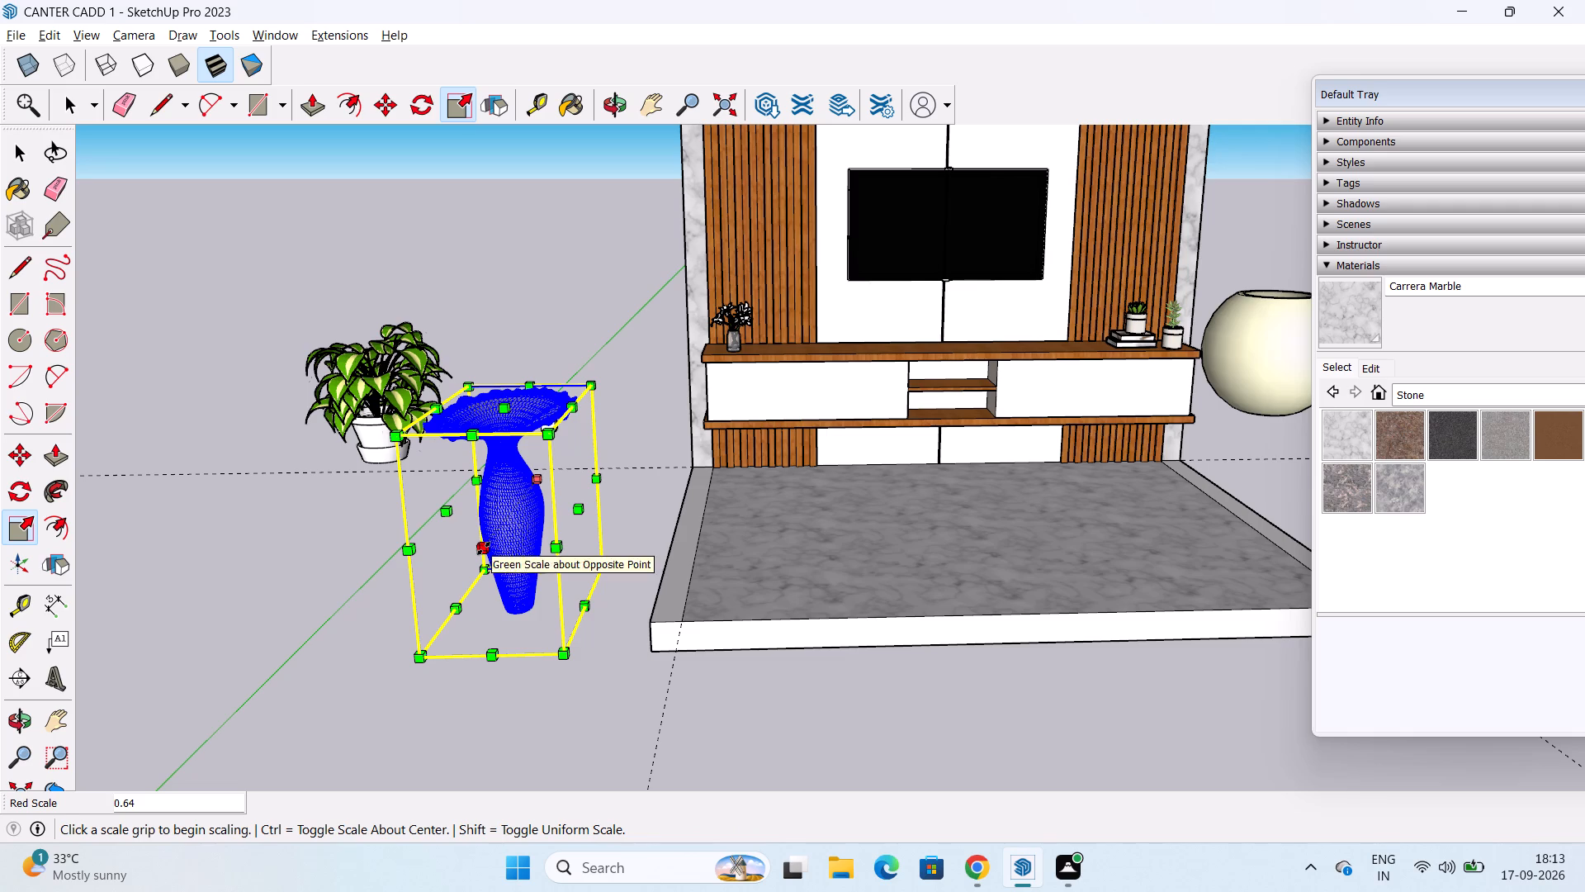
drag(484, 548, 529, 517)
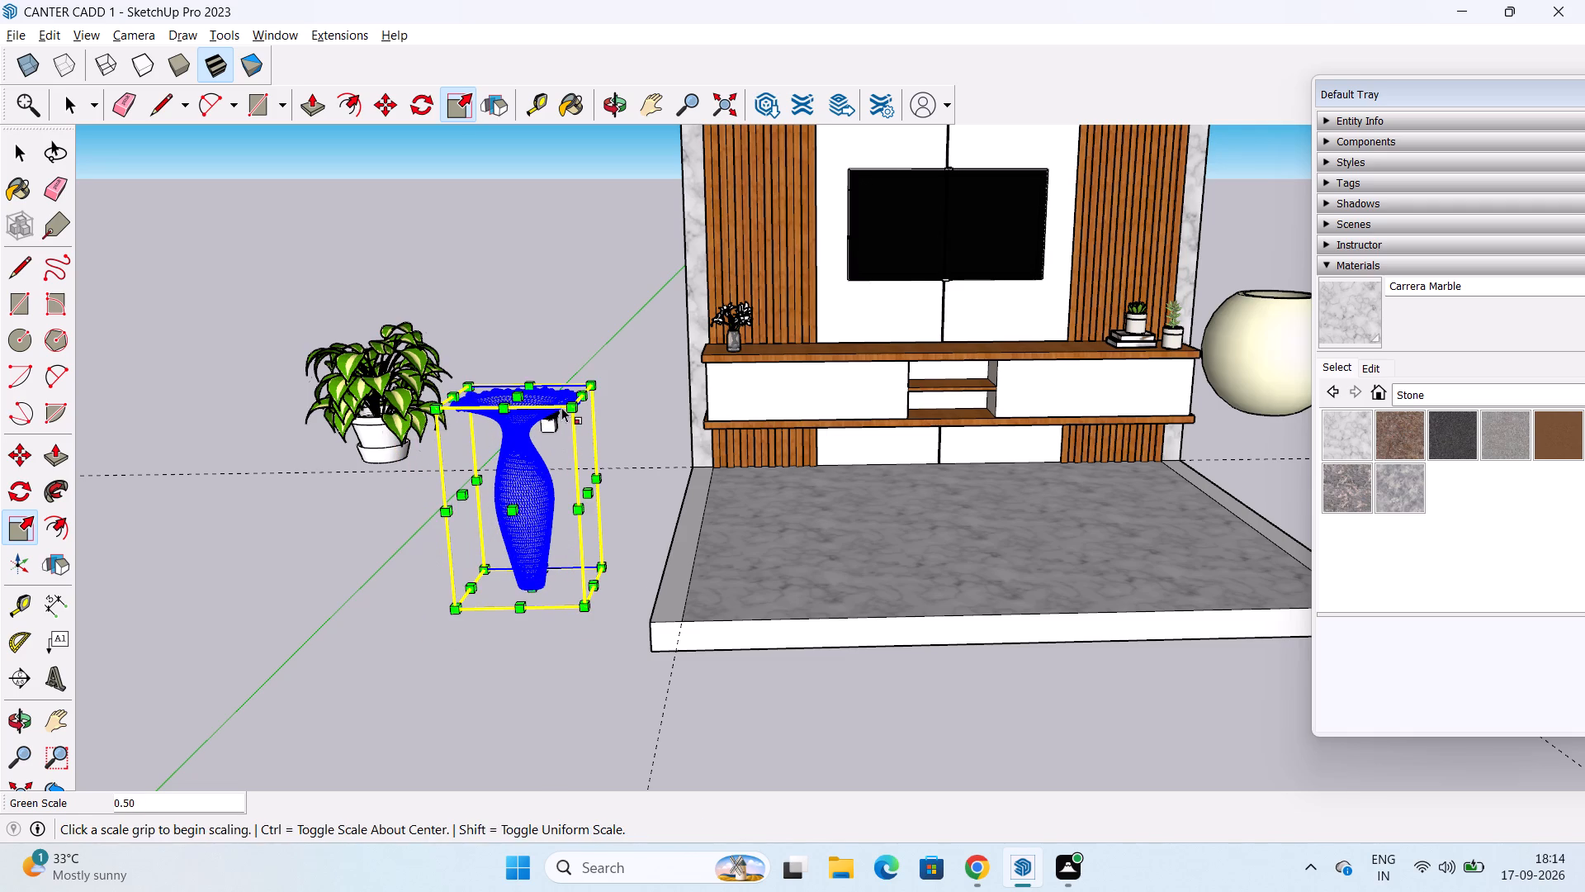
Reduce the vase's height further and scale it to about 0.65 along the red axis.
middle_drag(561, 407, 400, 685)
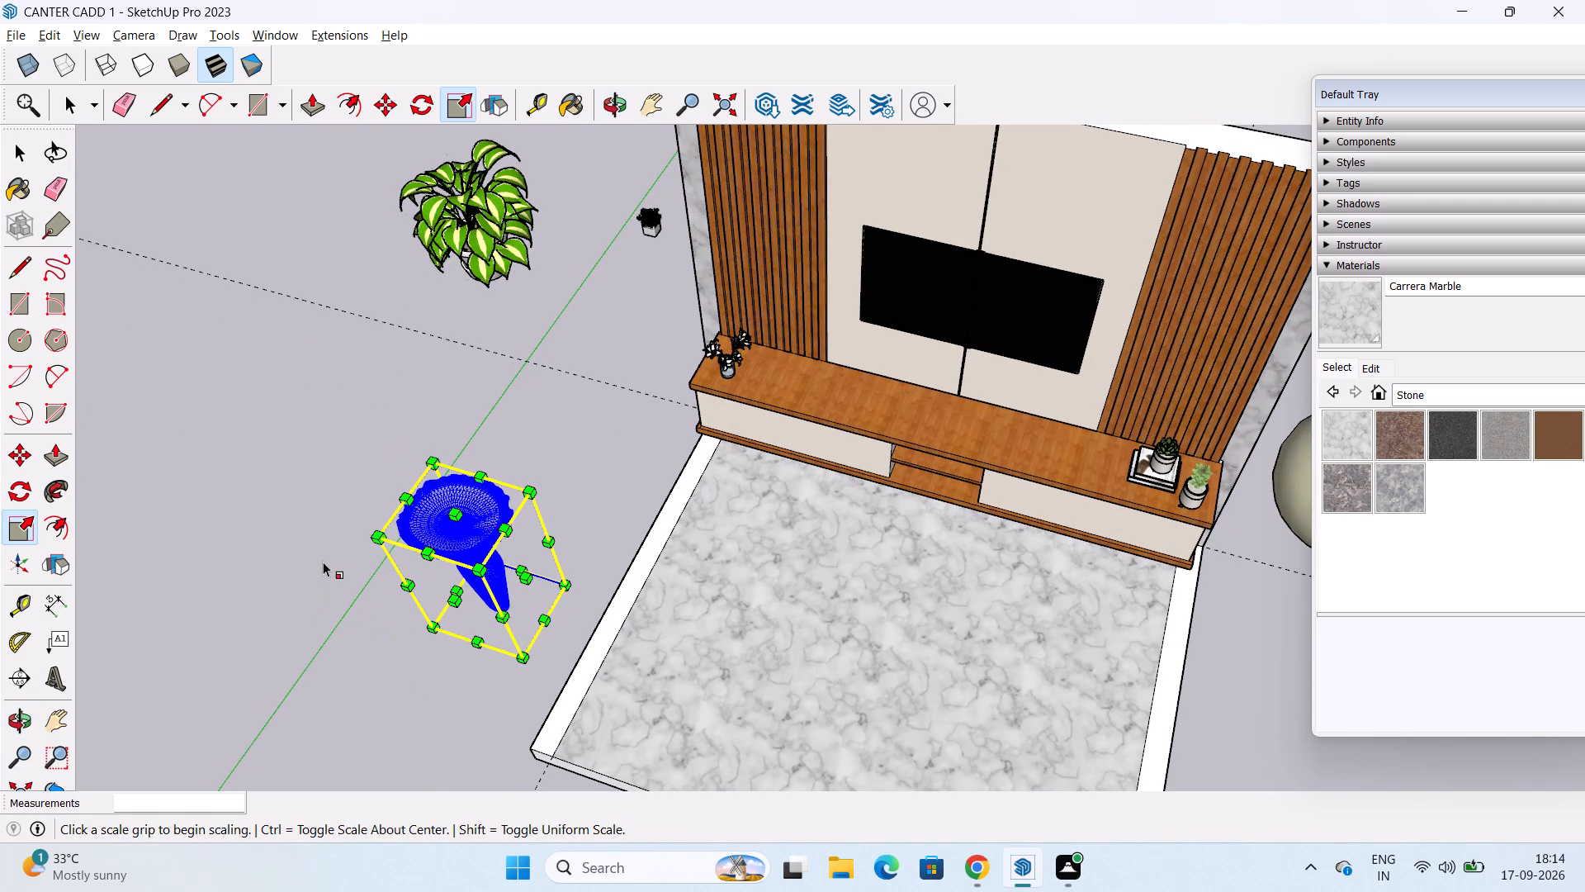
scroll(323, 557, down, 1)
middle_drag(323, 557, 575, 246)
drag(505, 463, 510, 517)
drag(509, 620, 513, 612)
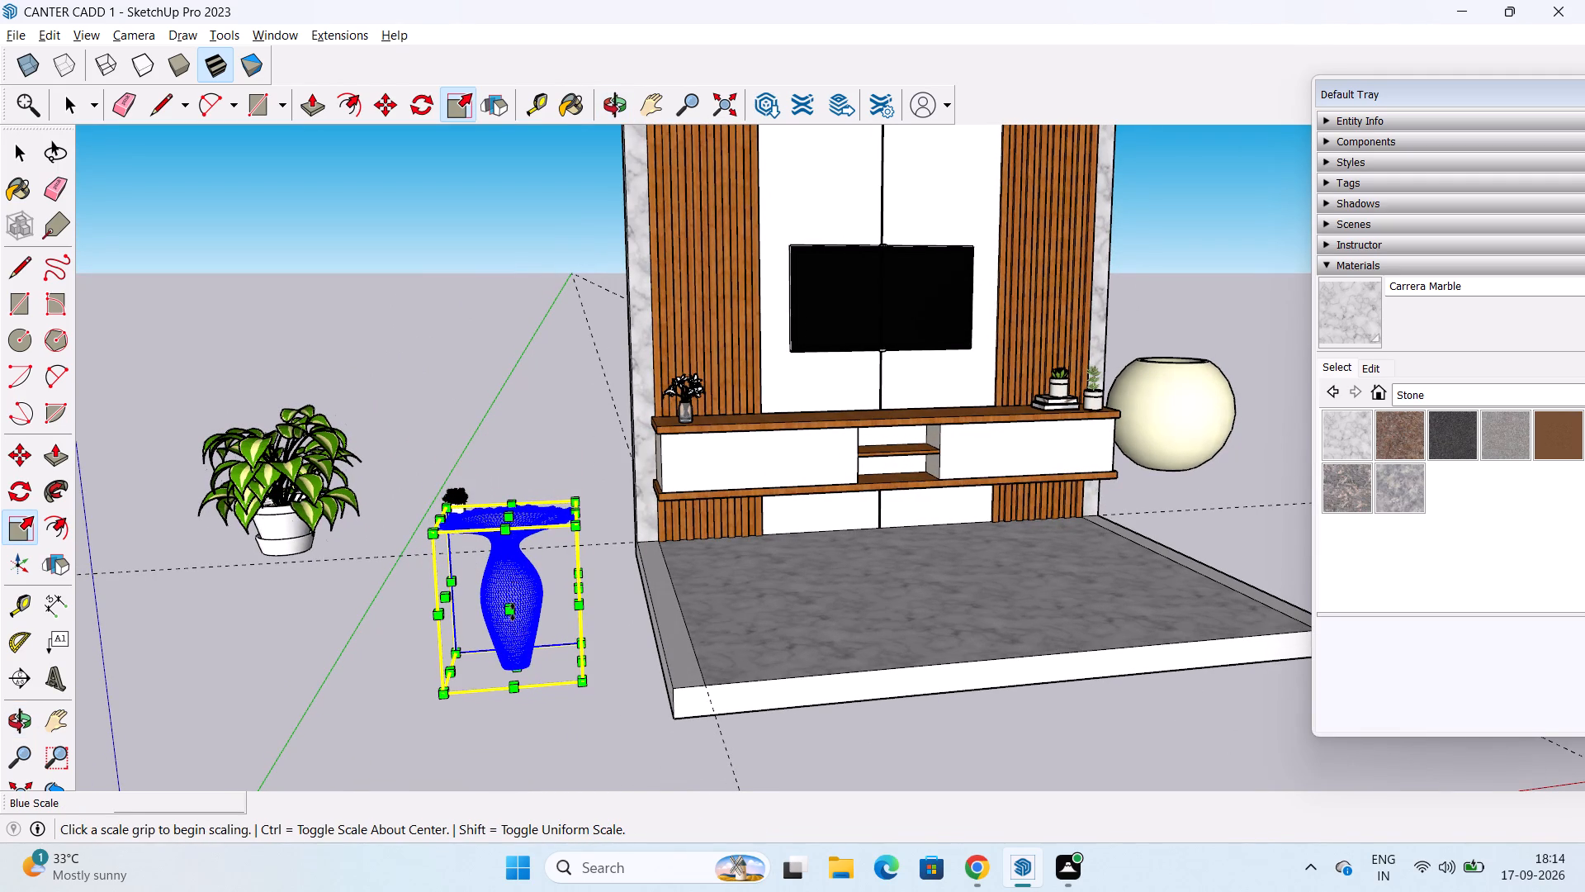
drag(513, 612, 517, 605)
middle_drag(546, 584, 467, 702)
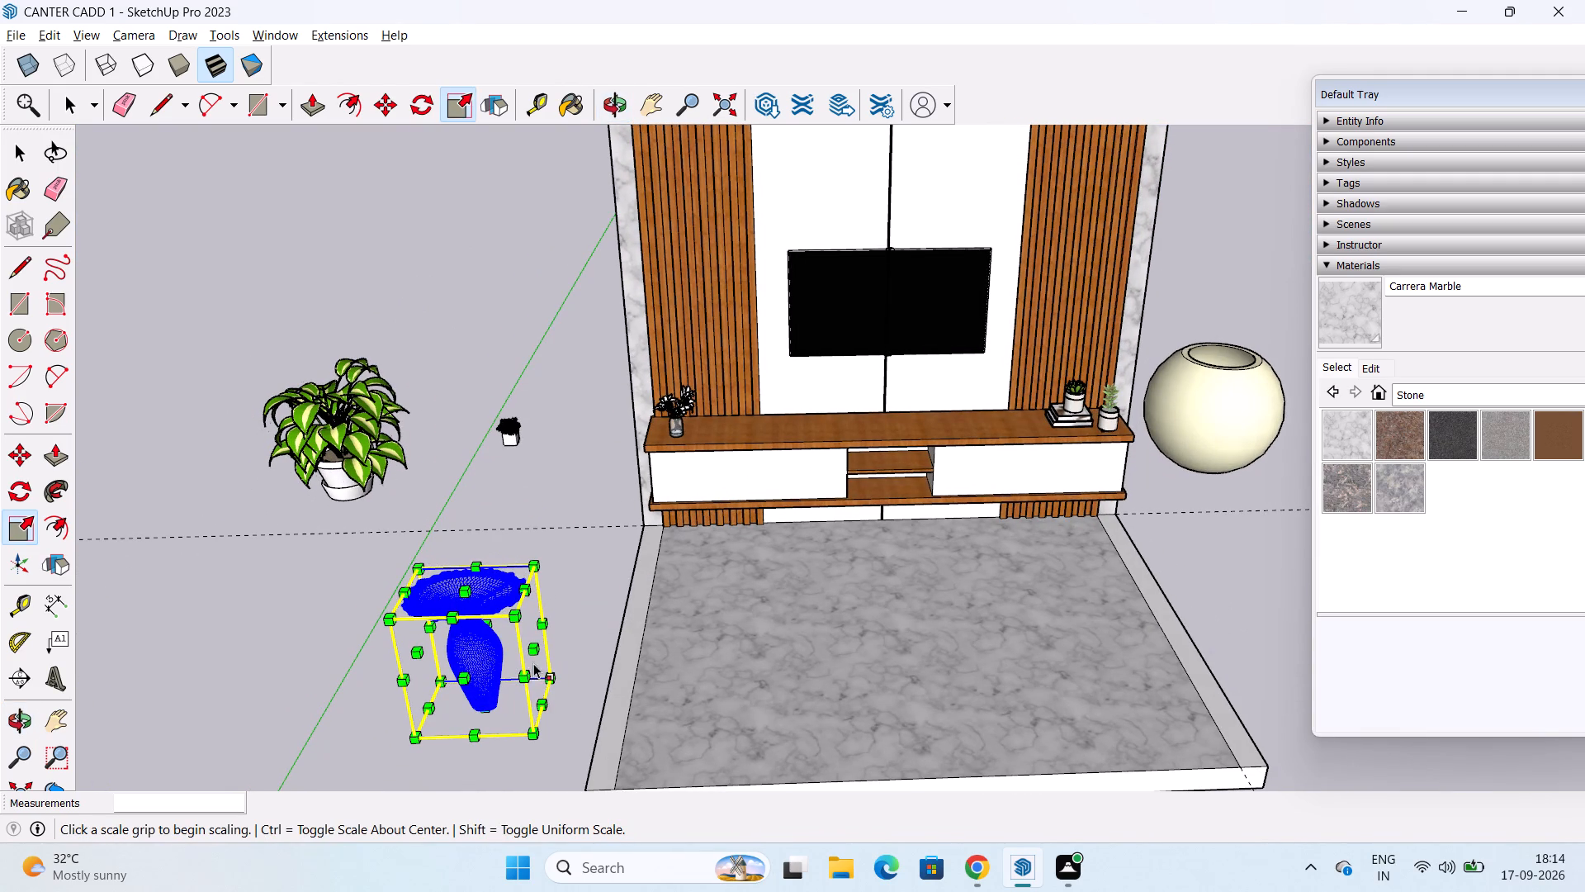
drag(538, 643, 495, 641)
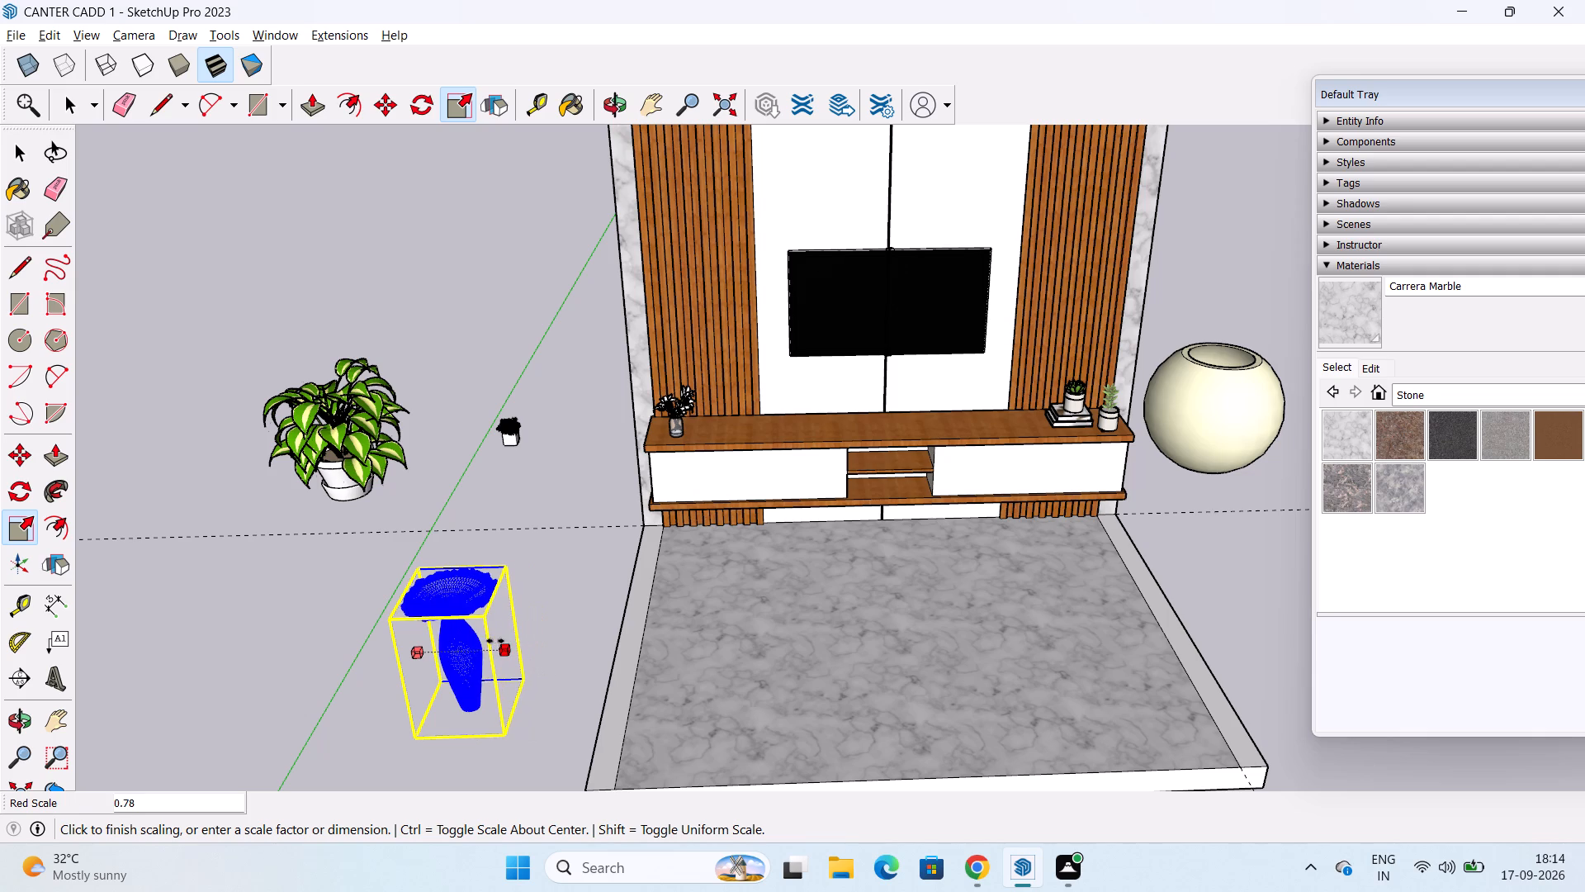
drag(495, 641, 494, 641)
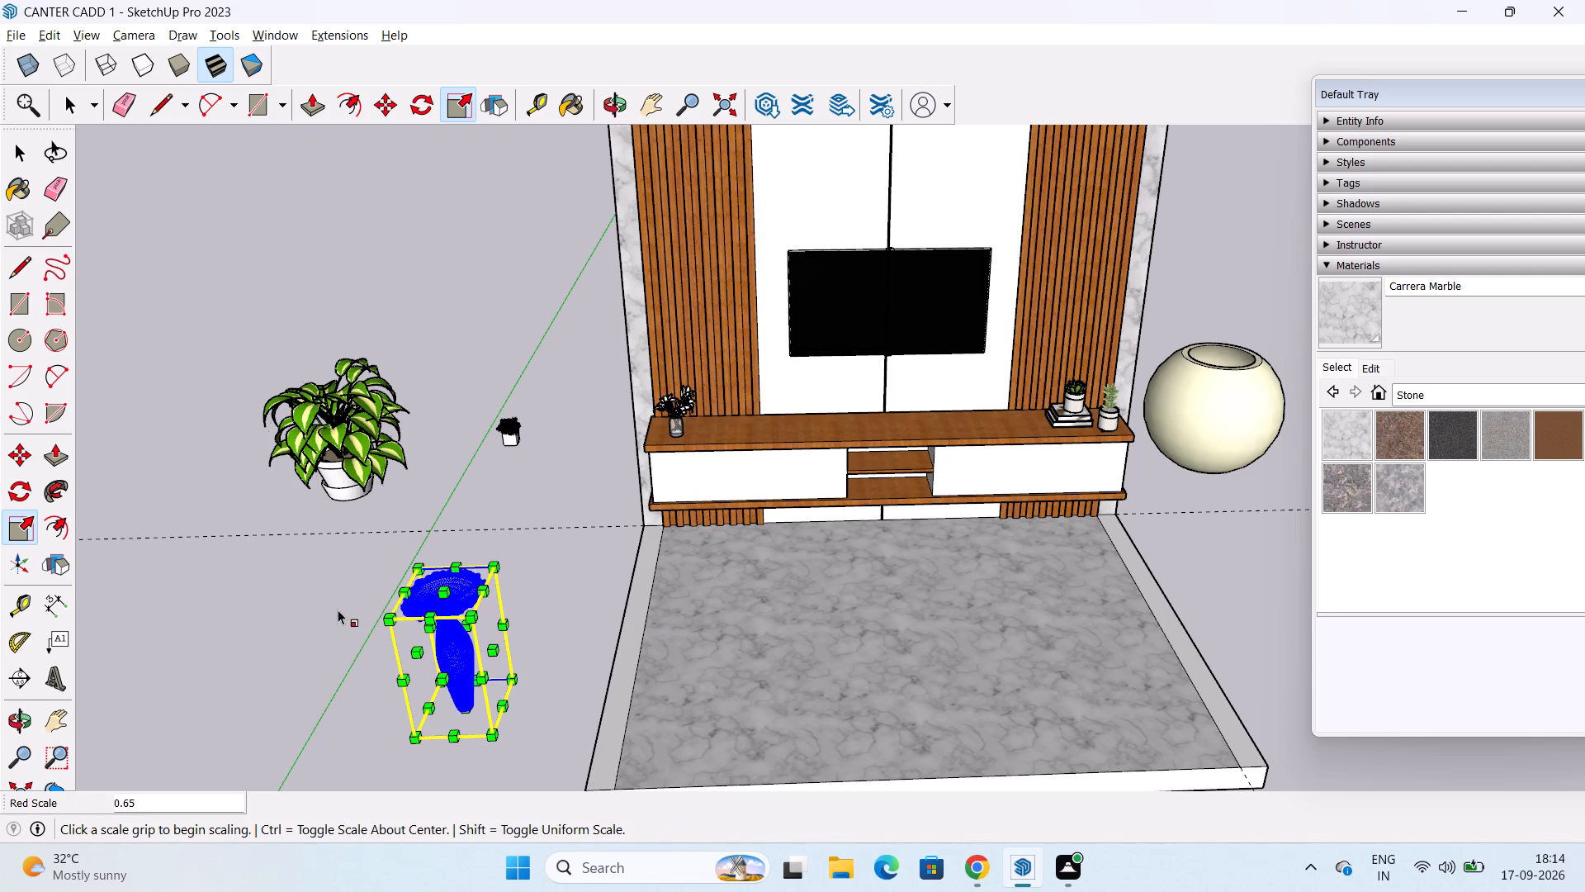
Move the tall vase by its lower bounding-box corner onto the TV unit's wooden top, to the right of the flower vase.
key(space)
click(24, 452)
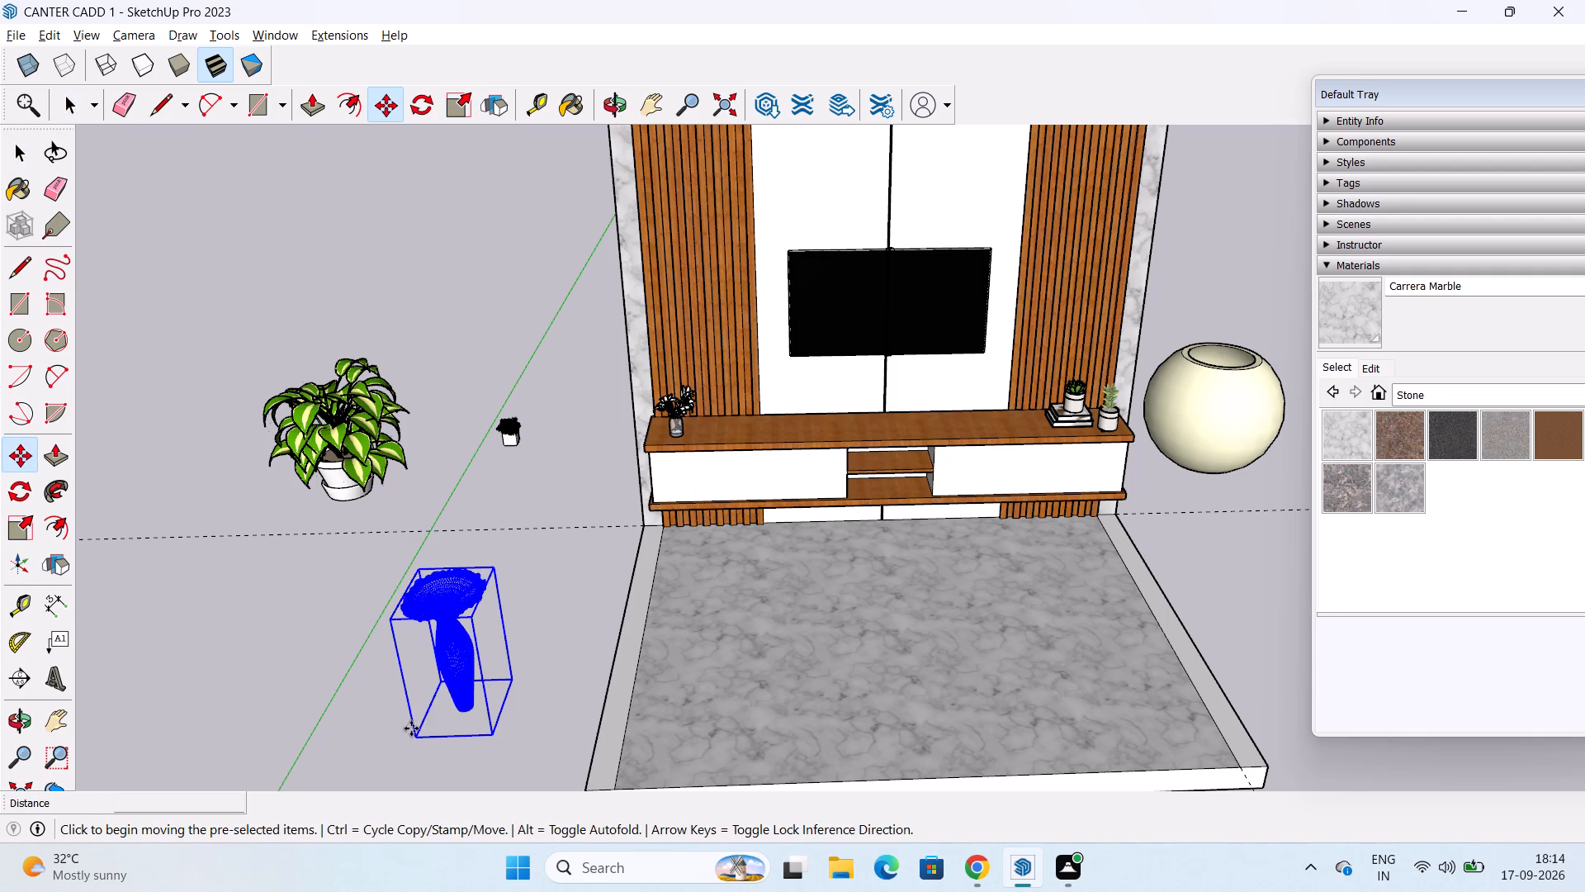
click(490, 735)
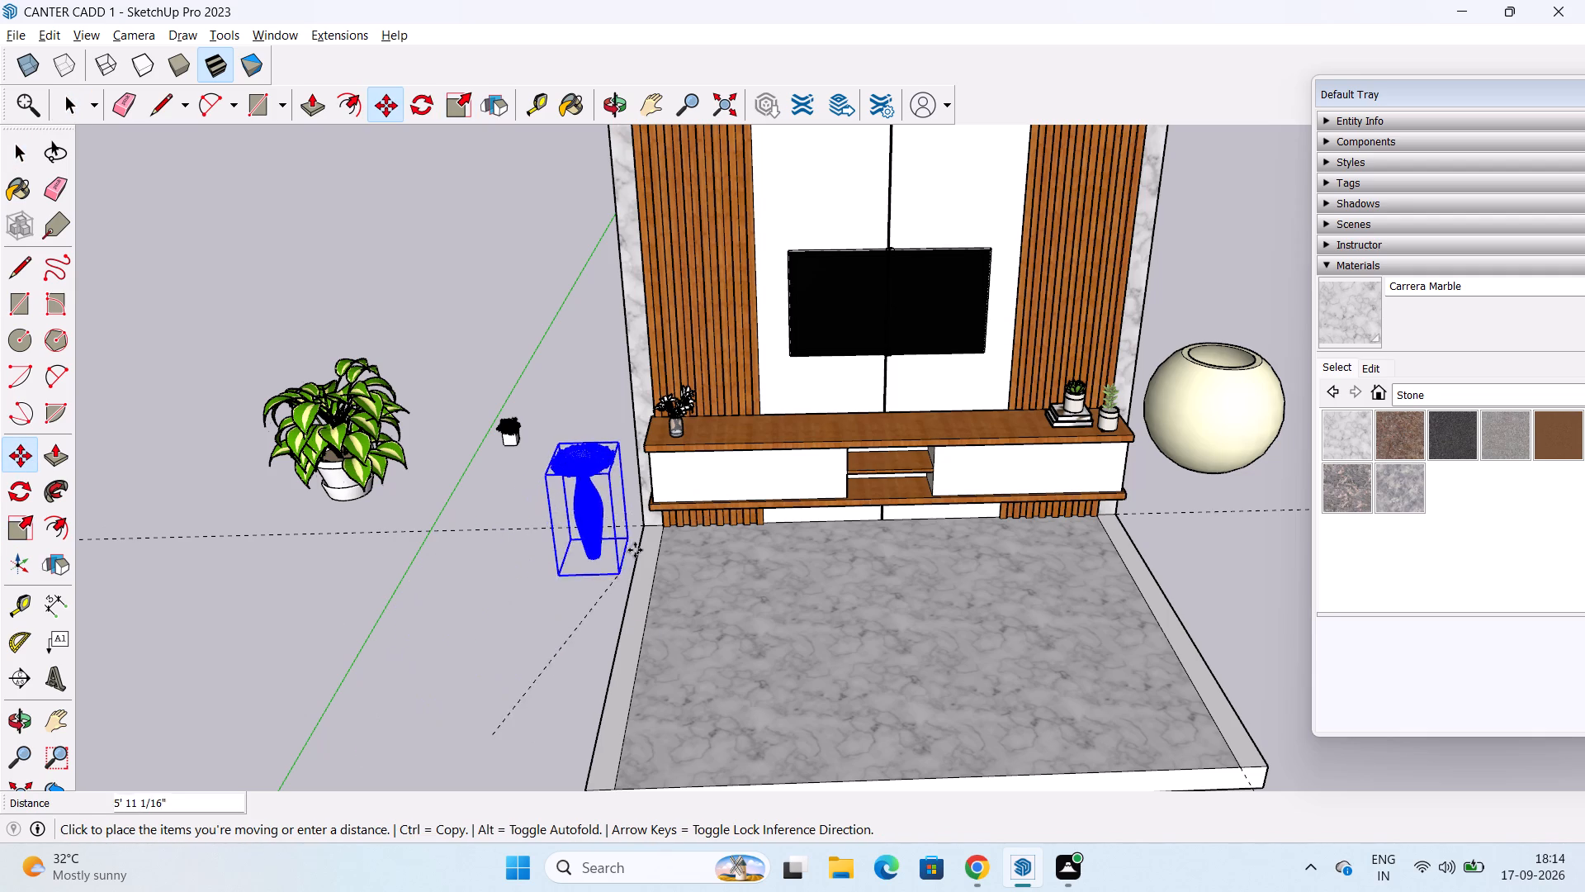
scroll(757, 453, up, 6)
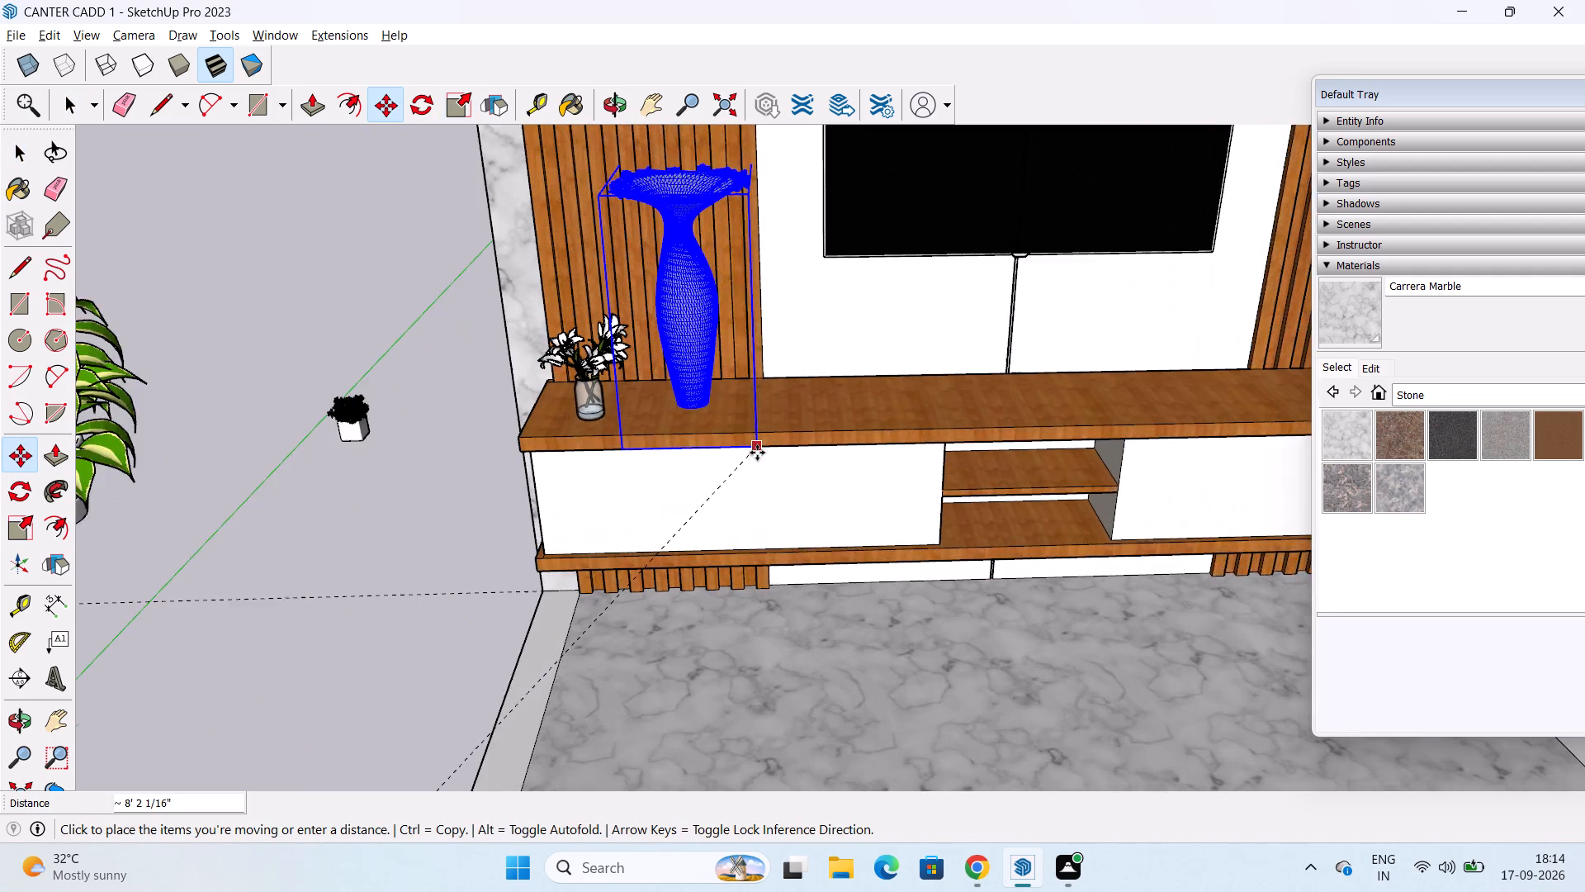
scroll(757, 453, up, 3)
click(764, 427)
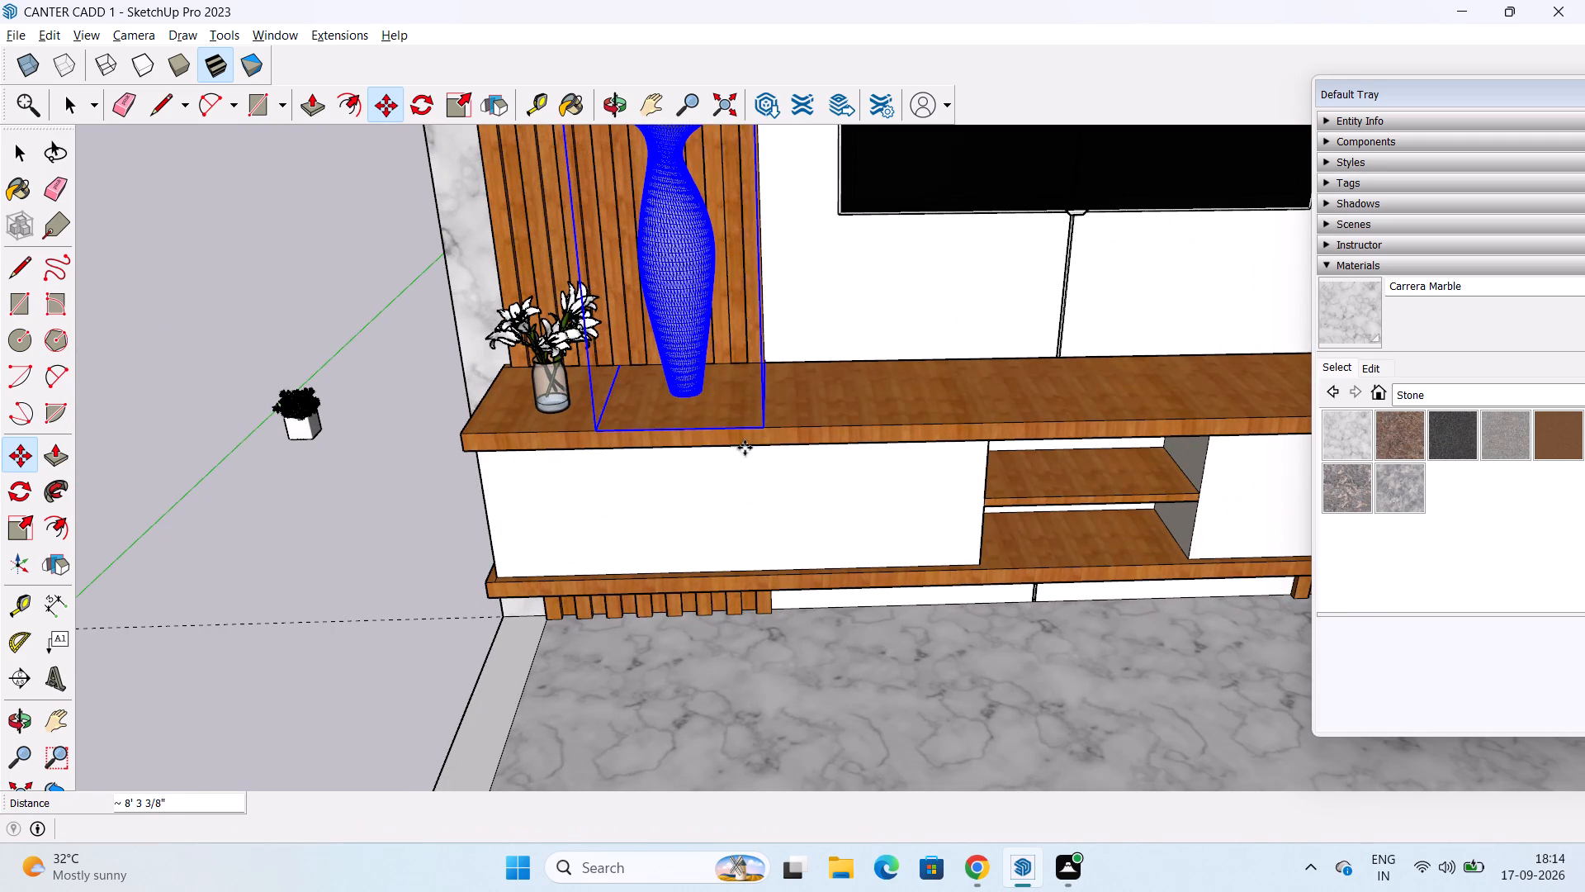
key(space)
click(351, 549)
Examine the tall vase on the TV unit from the front, from above and close up to judge its size and placement.
scroll(576, 522, down, 3)
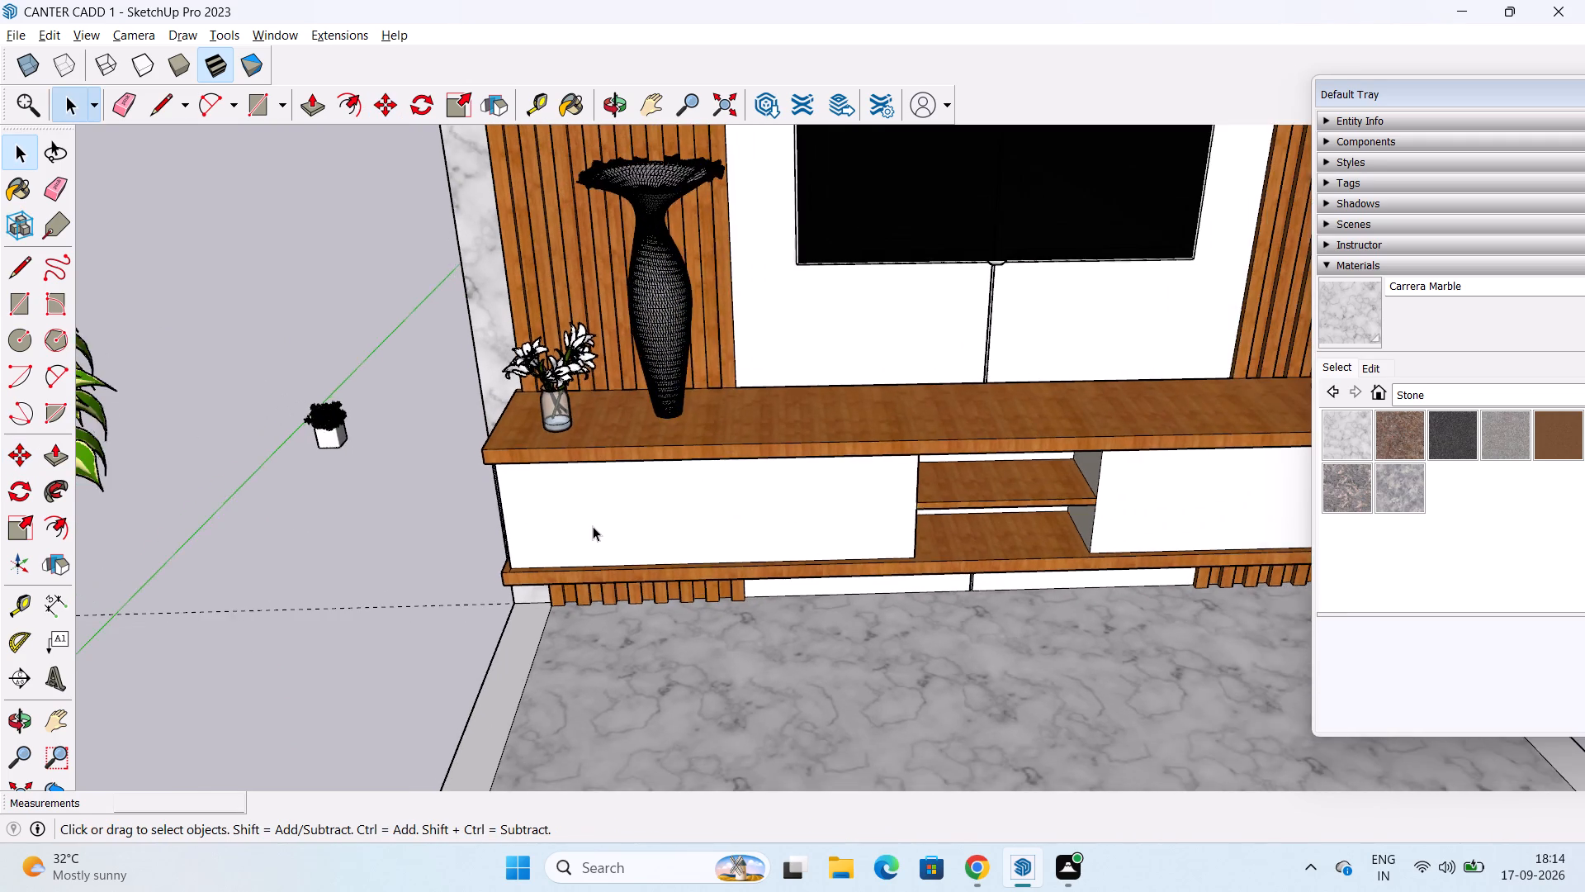
scroll(593, 526, down, 7)
middle_drag(696, 616, 712, 397)
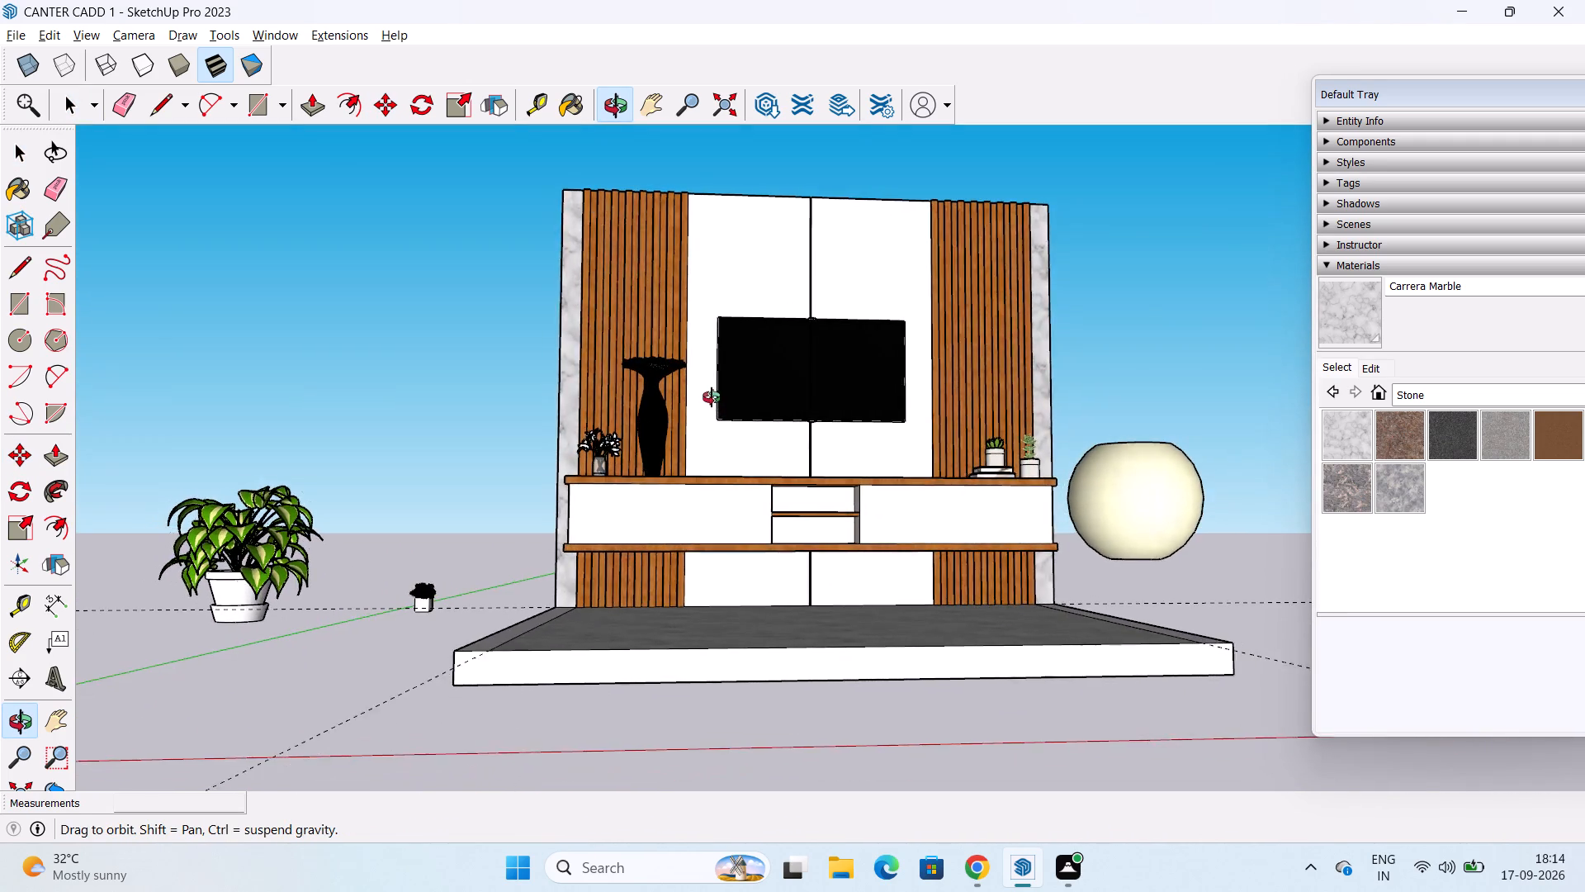
middle_drag(712, 397, 708, 419)
scroll(709, 419, down, 4)
middle_drag(774, 419, 648, 553)
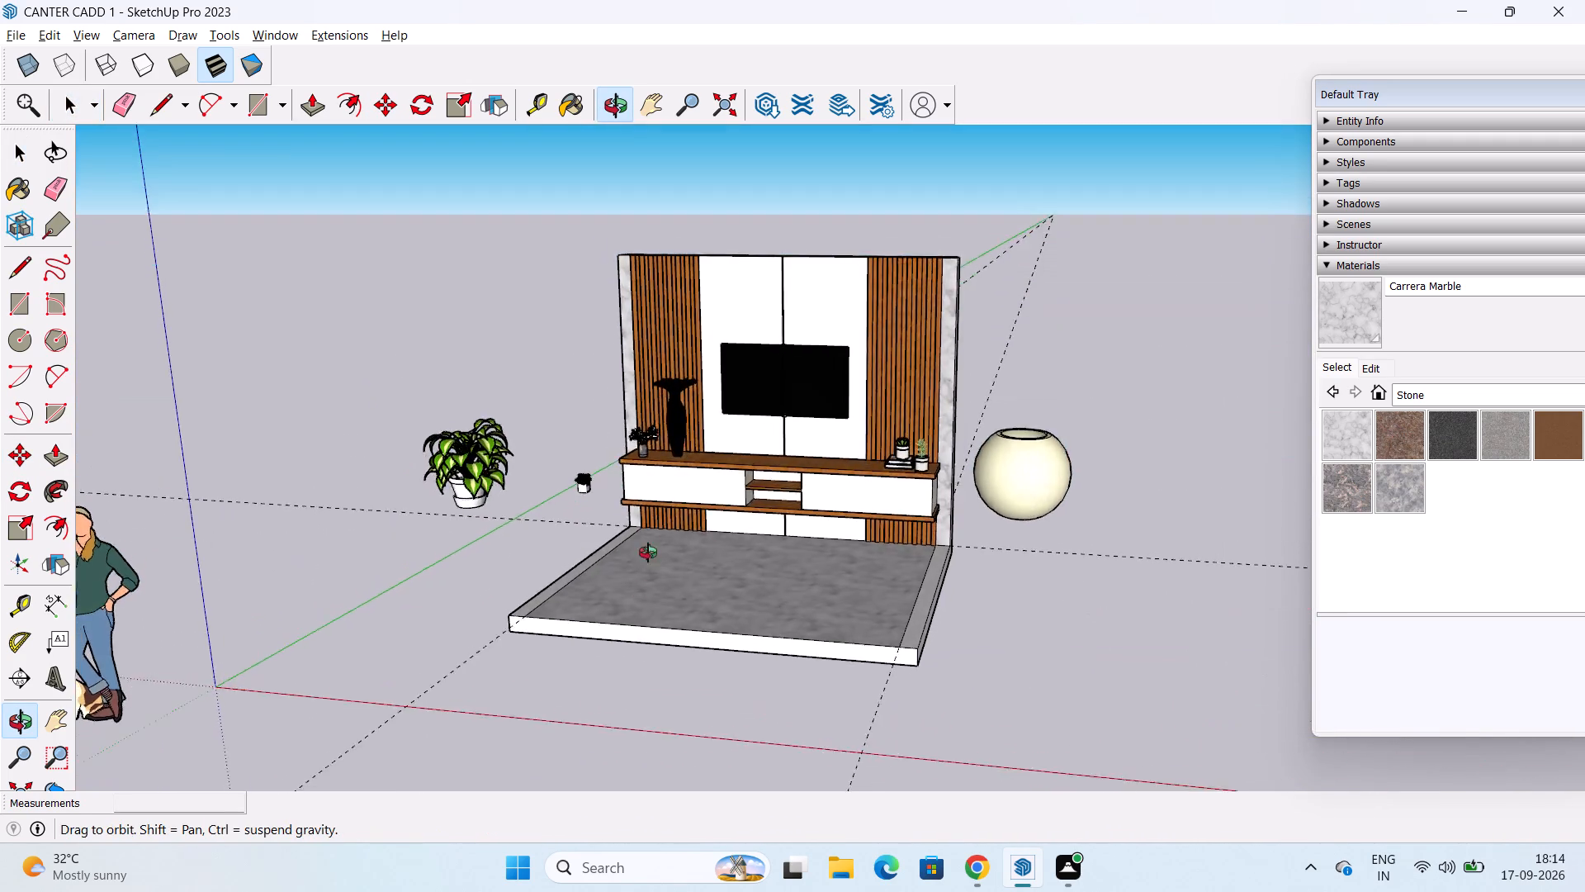
middle_drag(648, 553, 633, 644)
scroll(797, 374, up, 14)
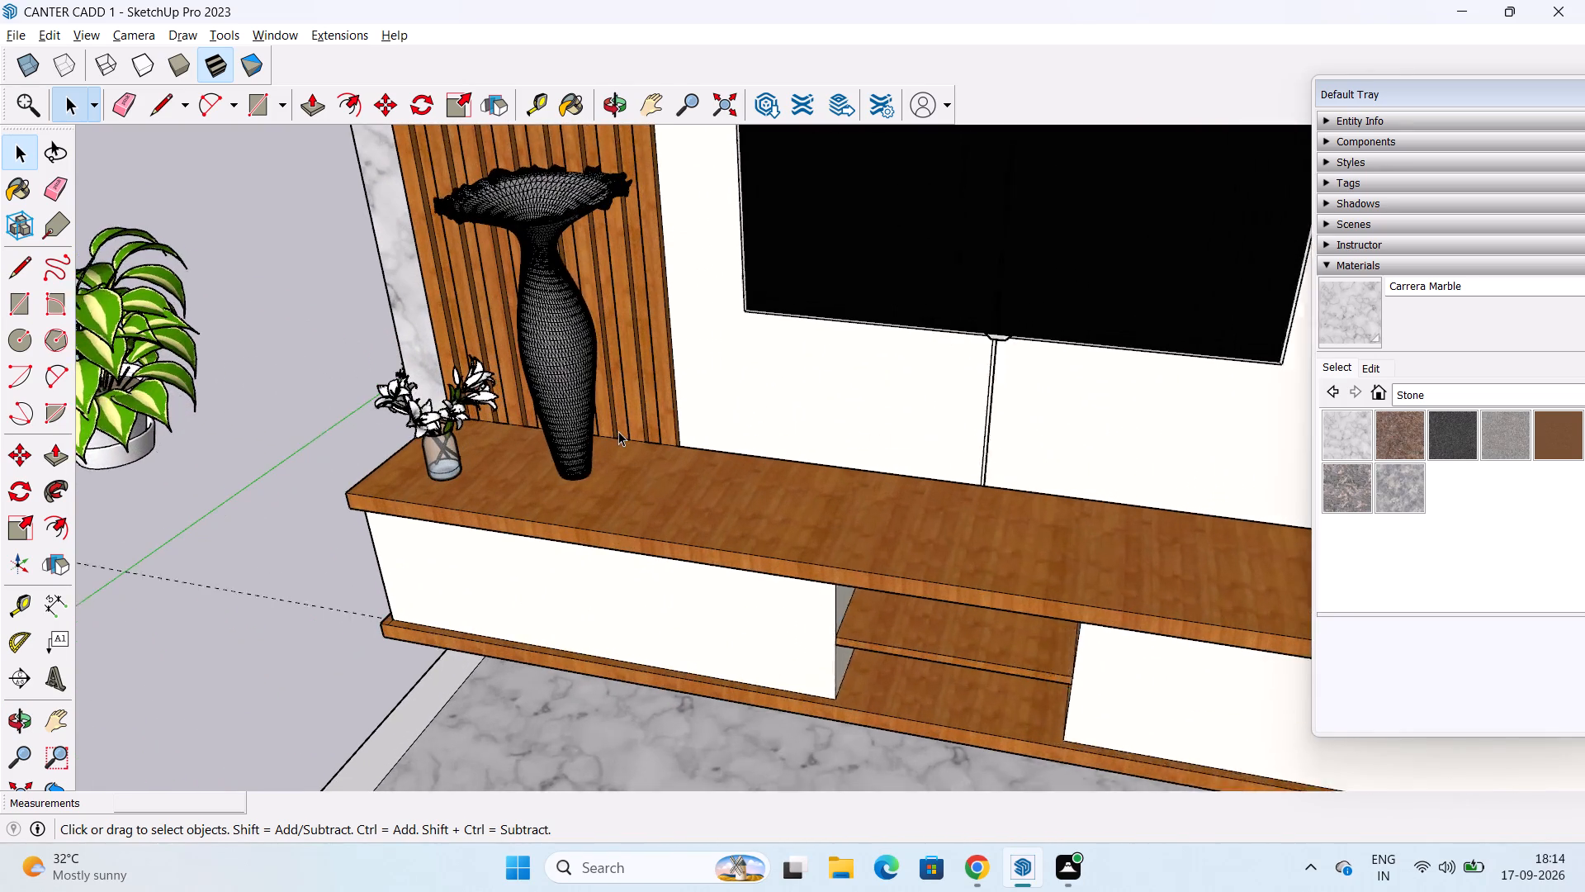
middle_drag(620, 429, 808, 355)
scroll(833, 379, down, 5)
scroll(976, 410, down, 2)
shift+middle_drag(976, 410, 709, 475)
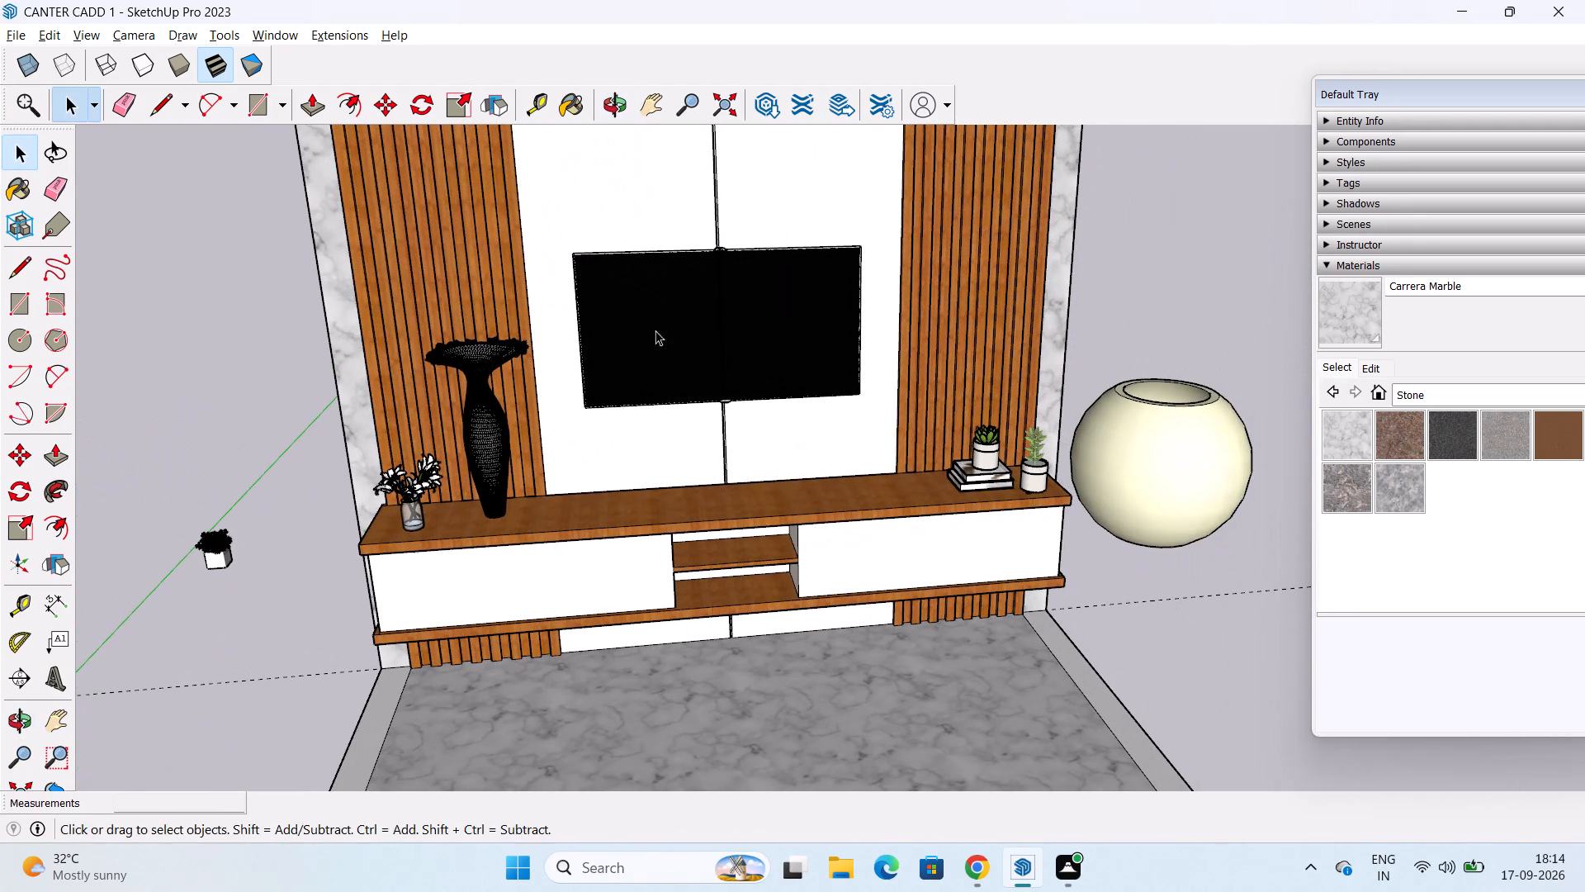
Import the Group_432 potted plant from Downloads and place it on the TV unit's wooden top, just right of the tall vase.
click(10, 28)
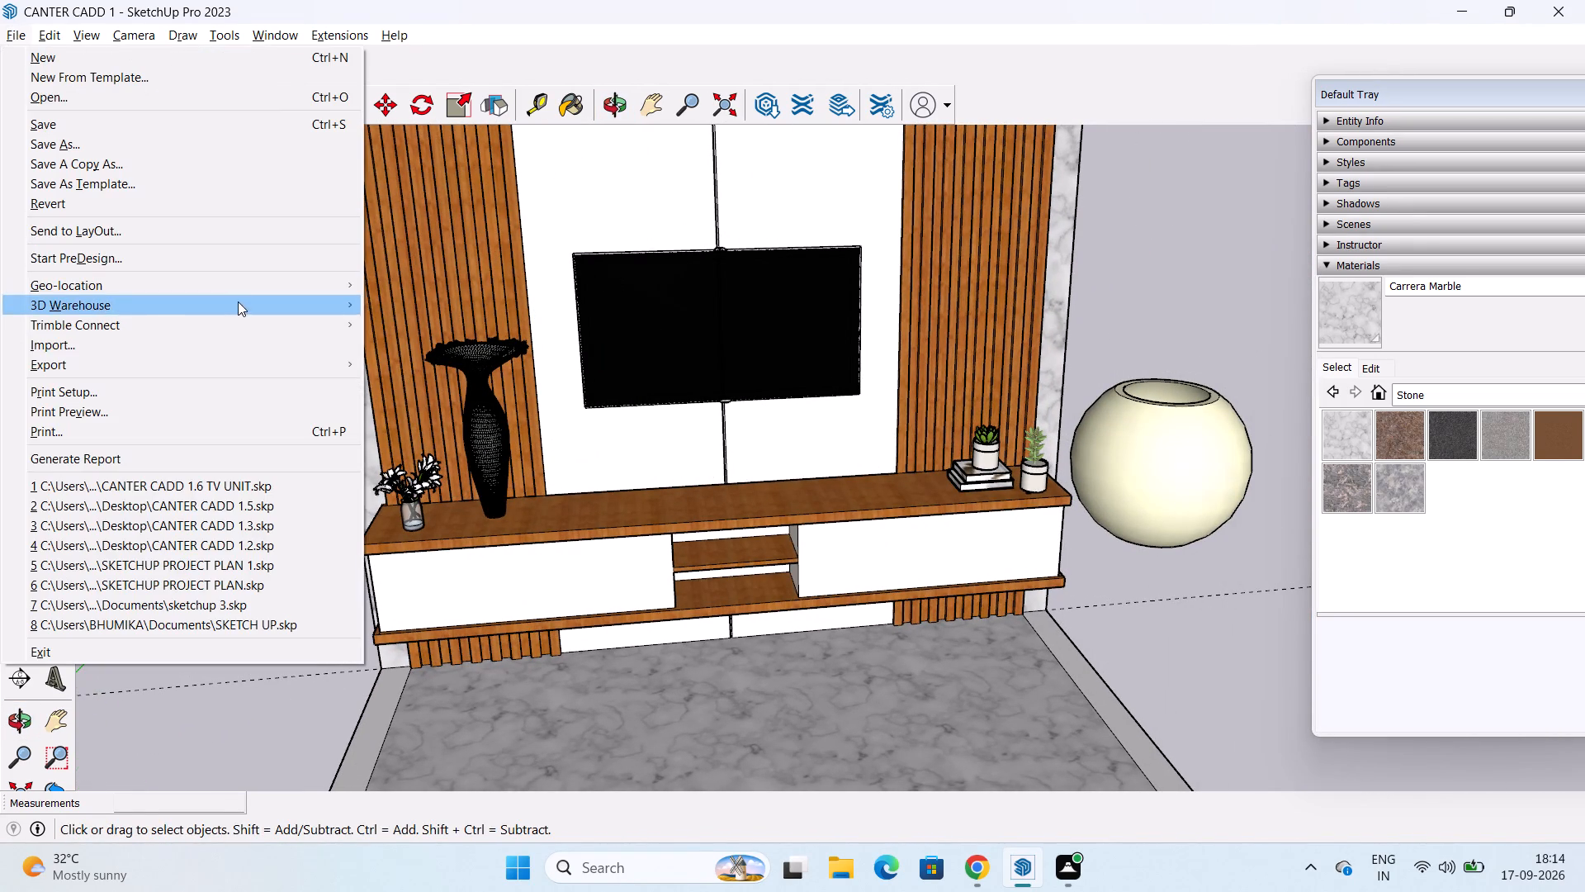
click(219, 346)
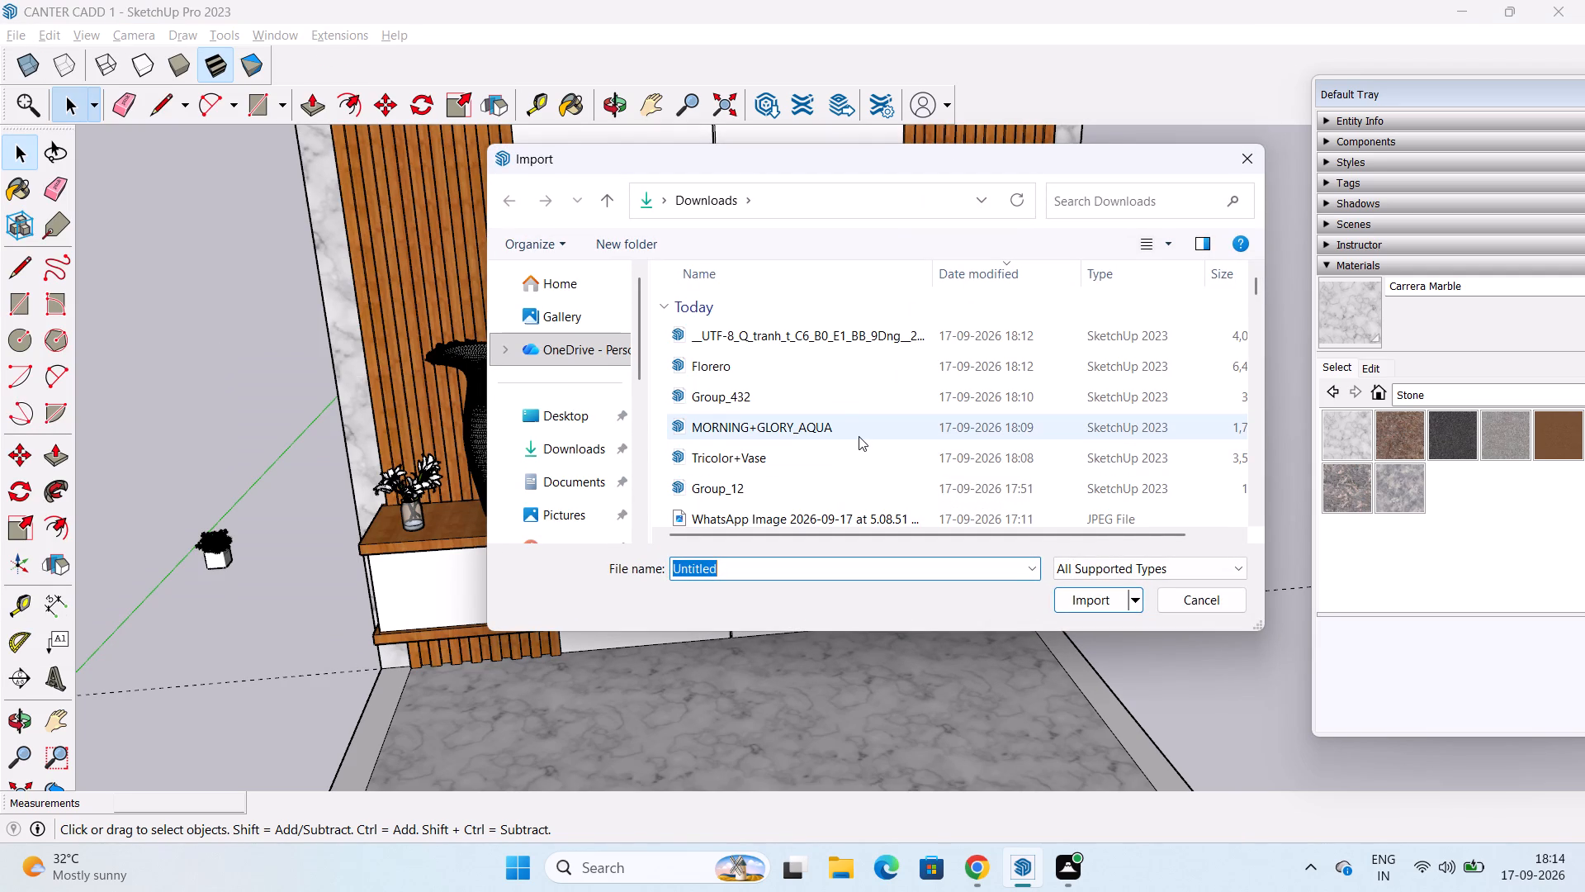
click(821, 397)
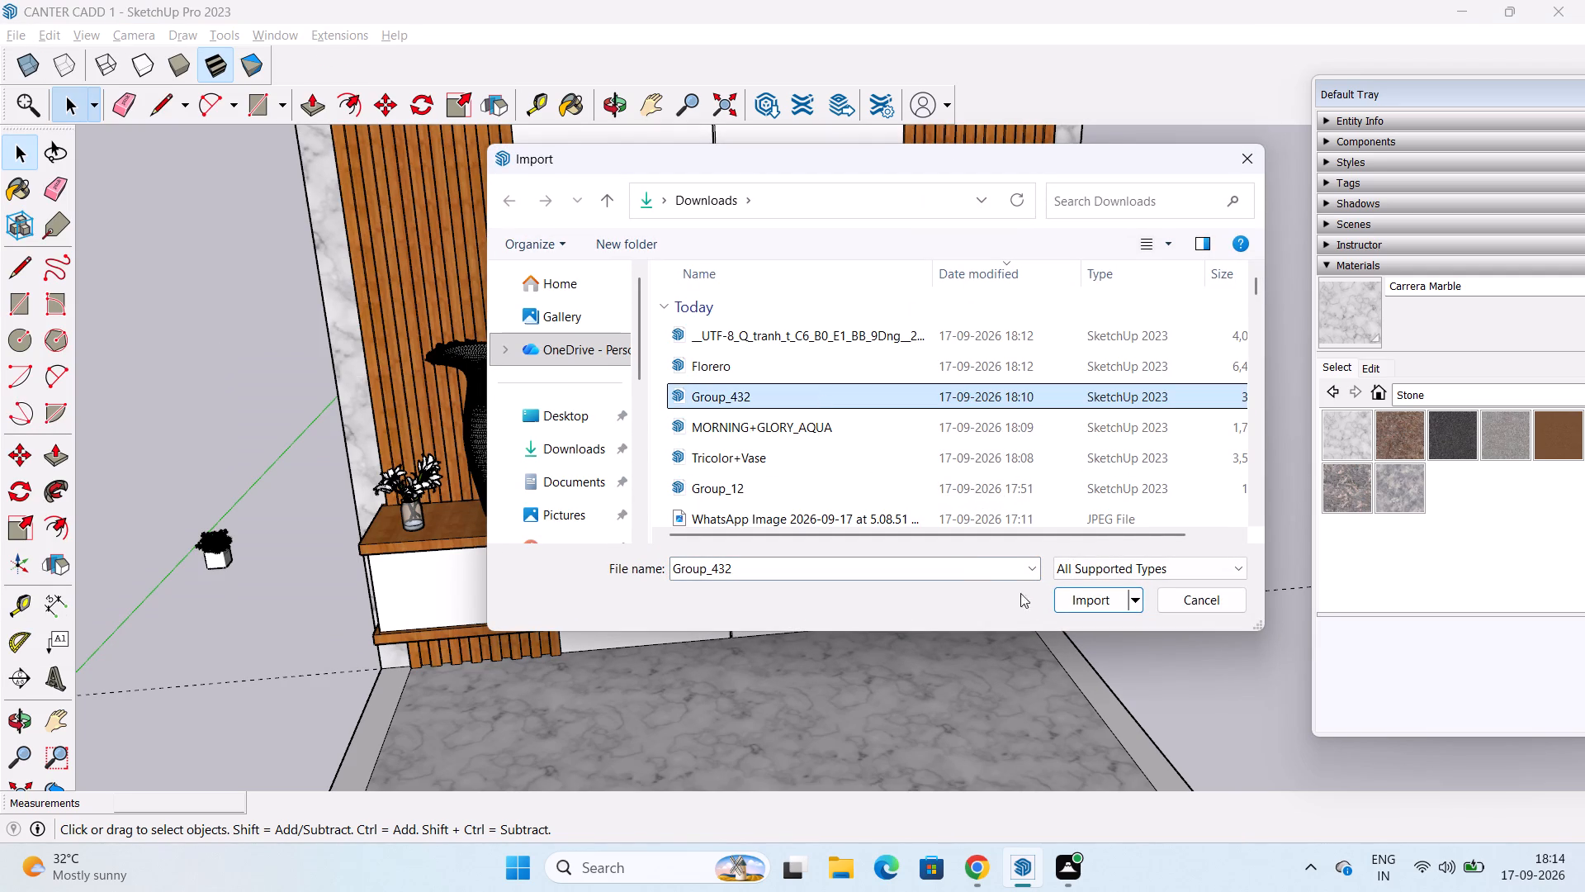
click(1073, 600)
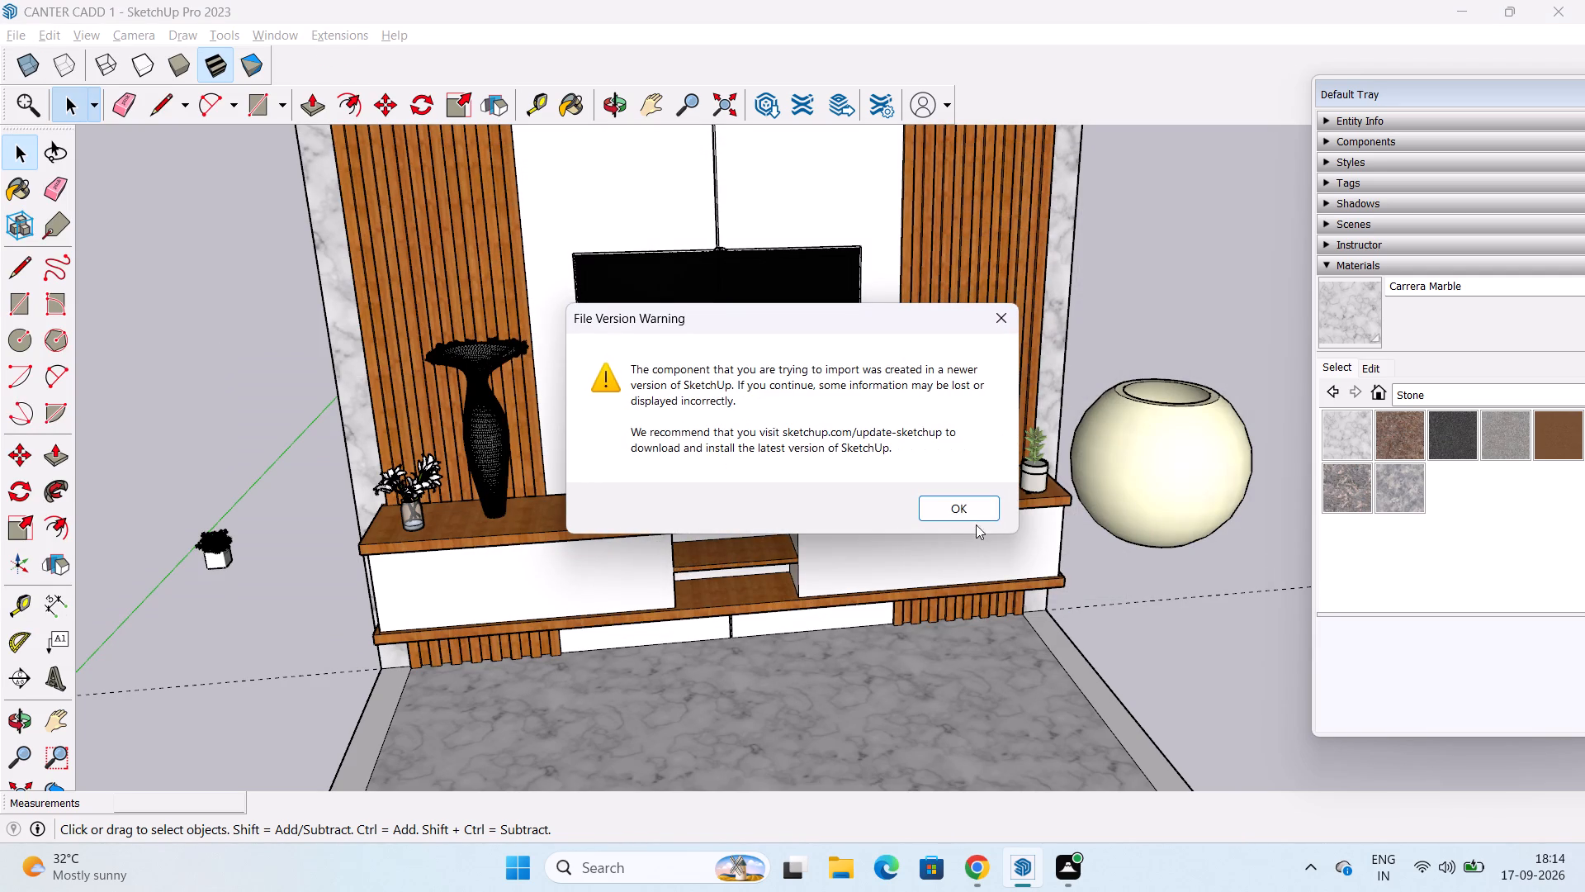
click(973, 510)
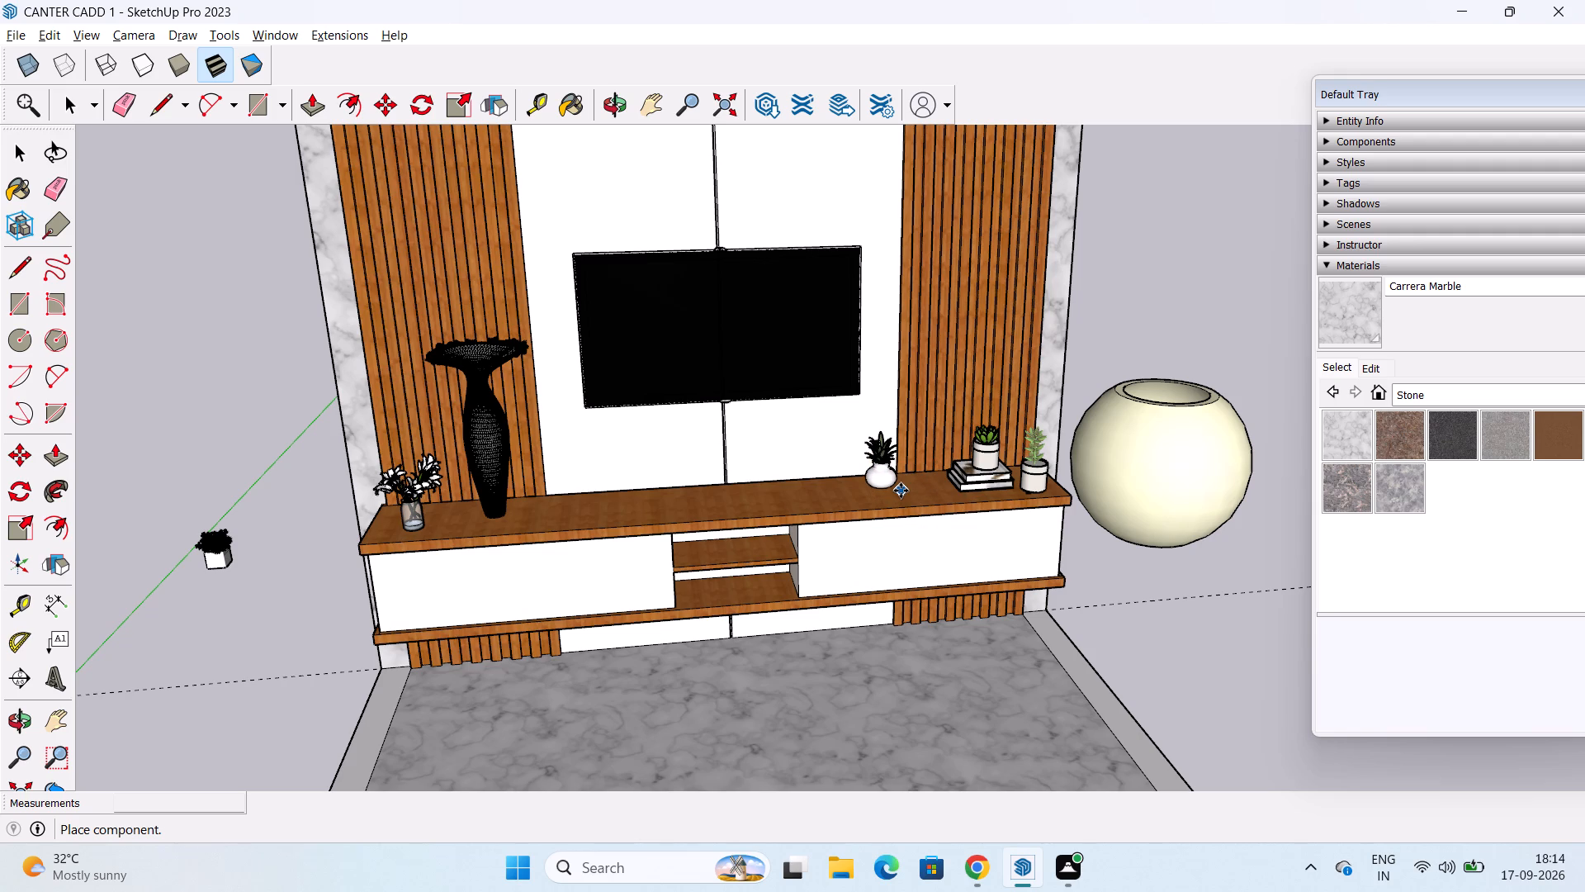
click(552, 520)
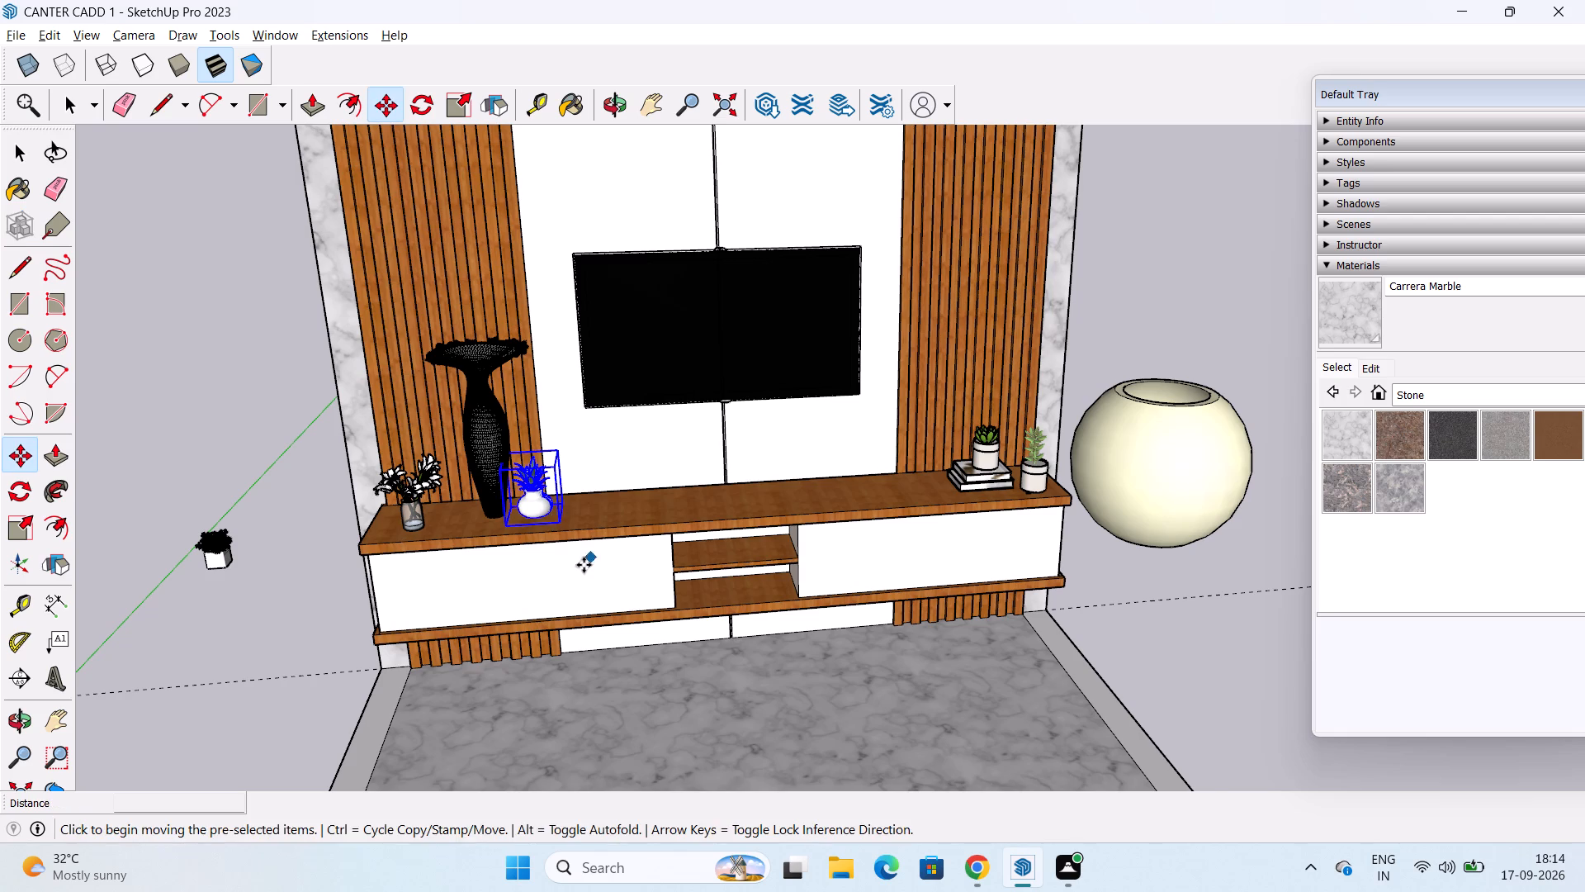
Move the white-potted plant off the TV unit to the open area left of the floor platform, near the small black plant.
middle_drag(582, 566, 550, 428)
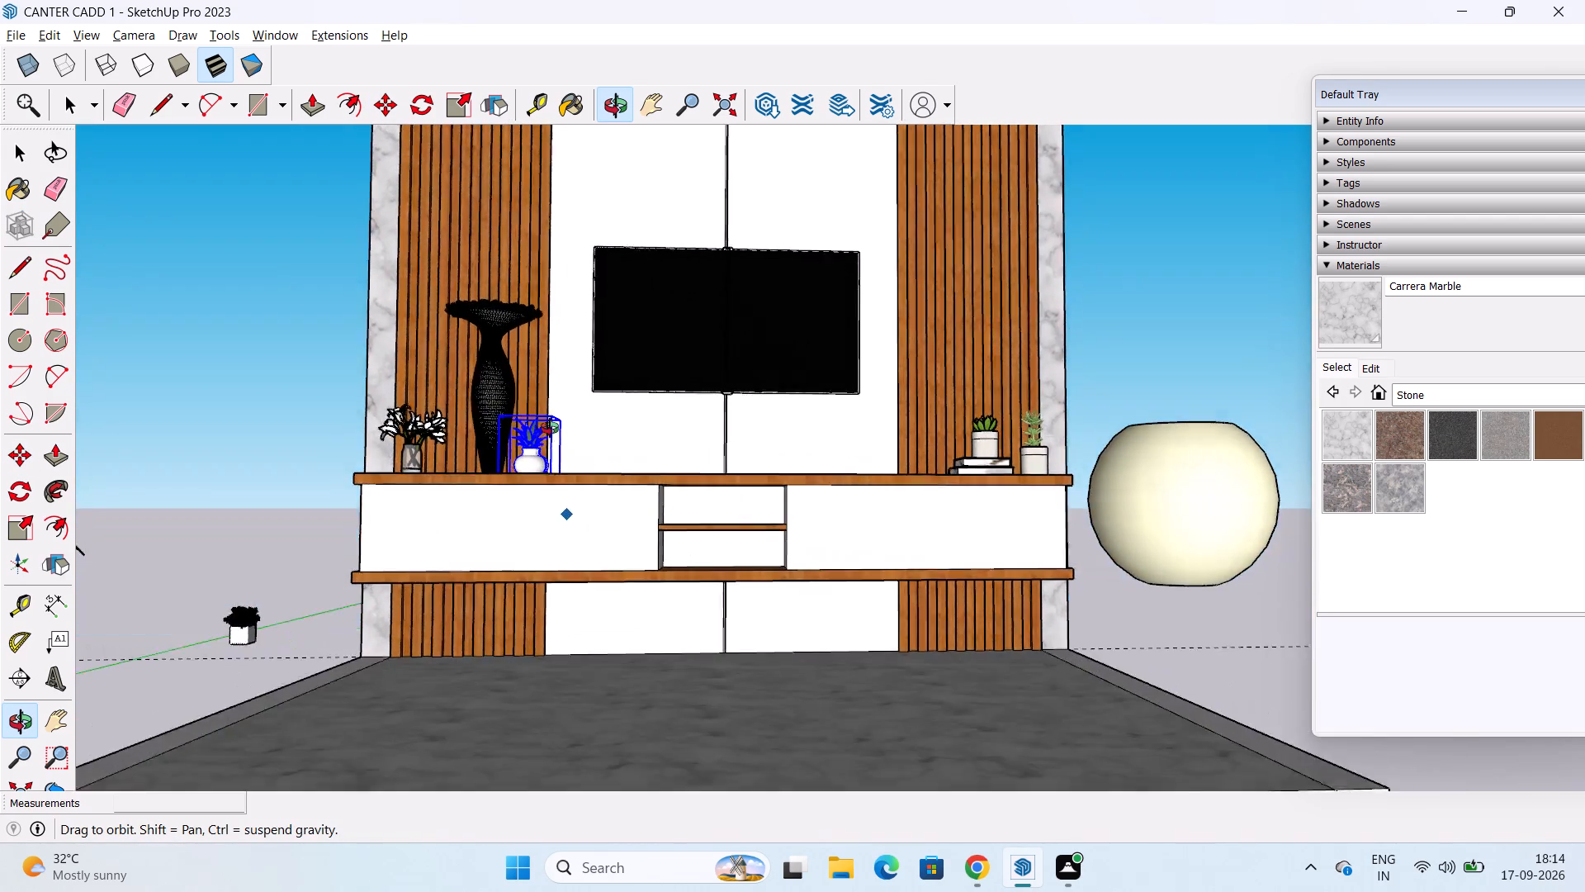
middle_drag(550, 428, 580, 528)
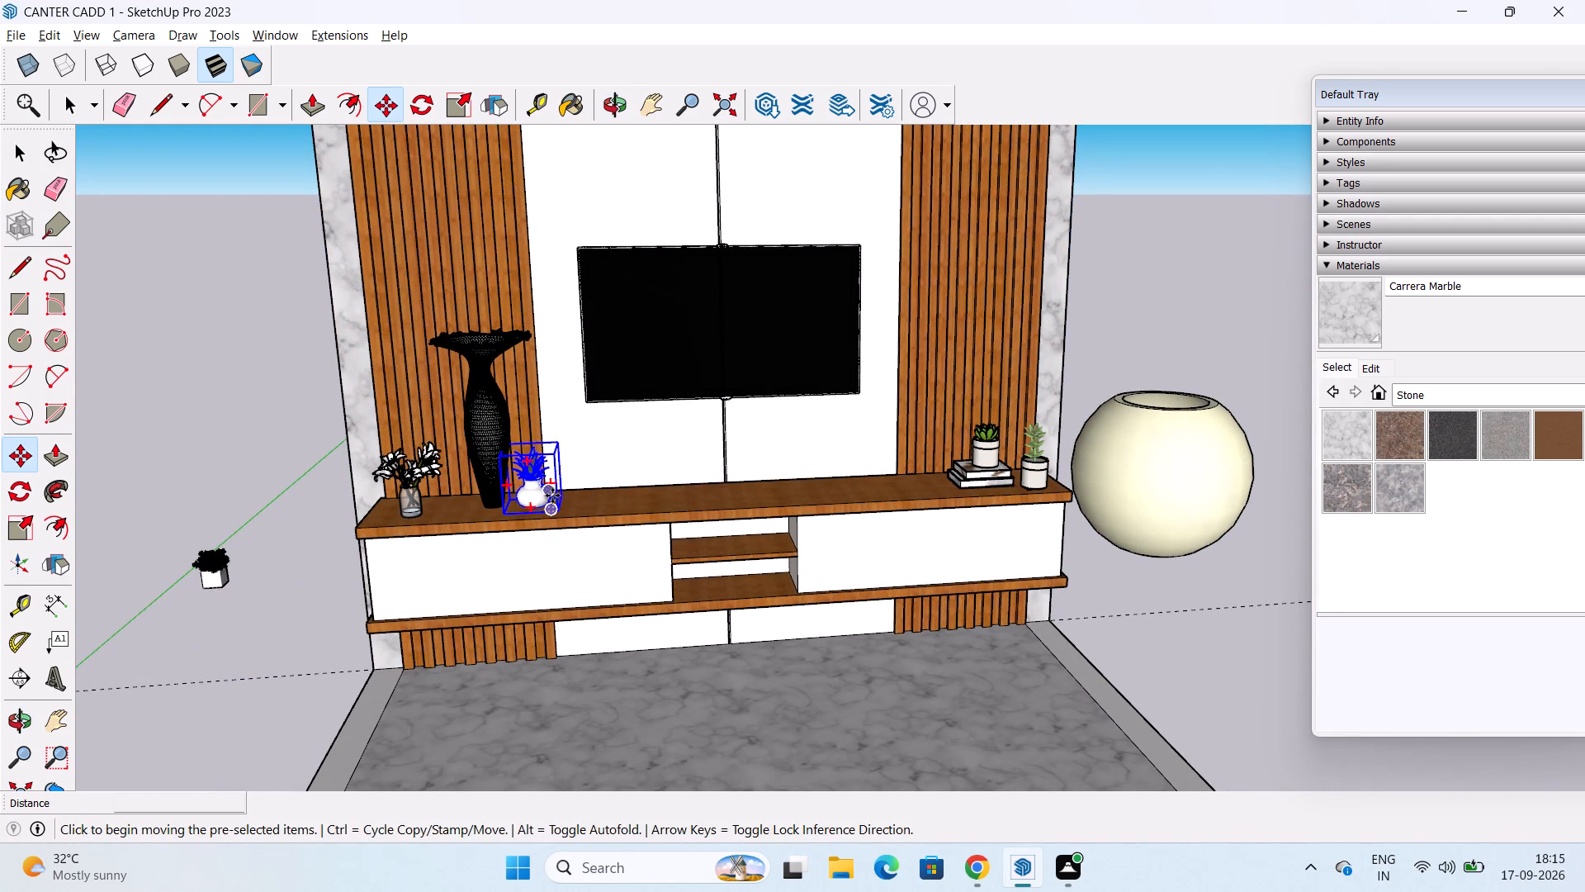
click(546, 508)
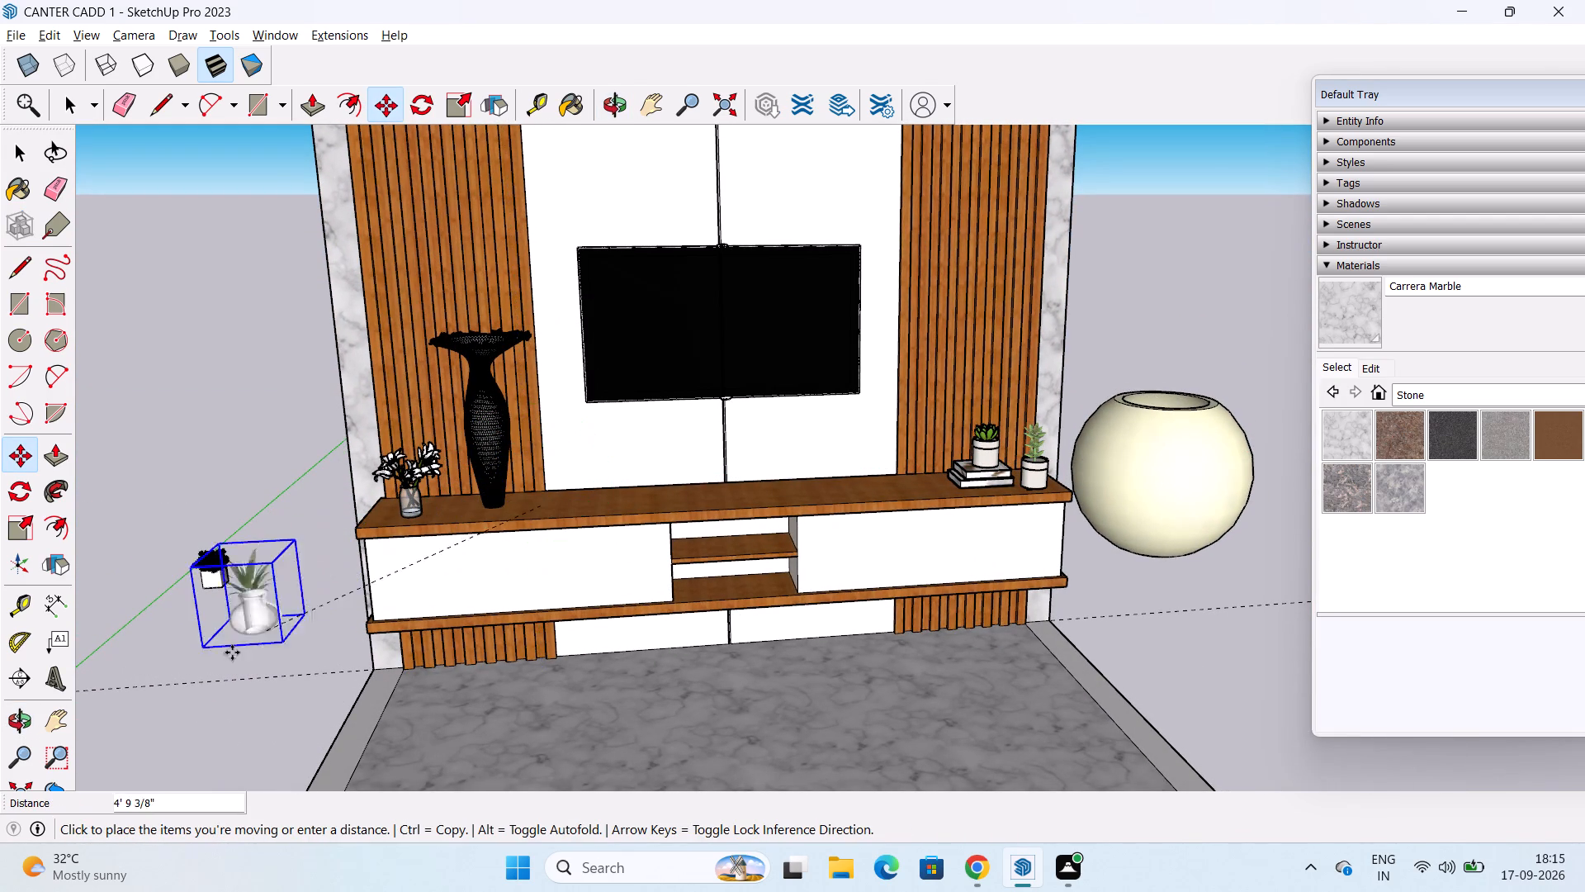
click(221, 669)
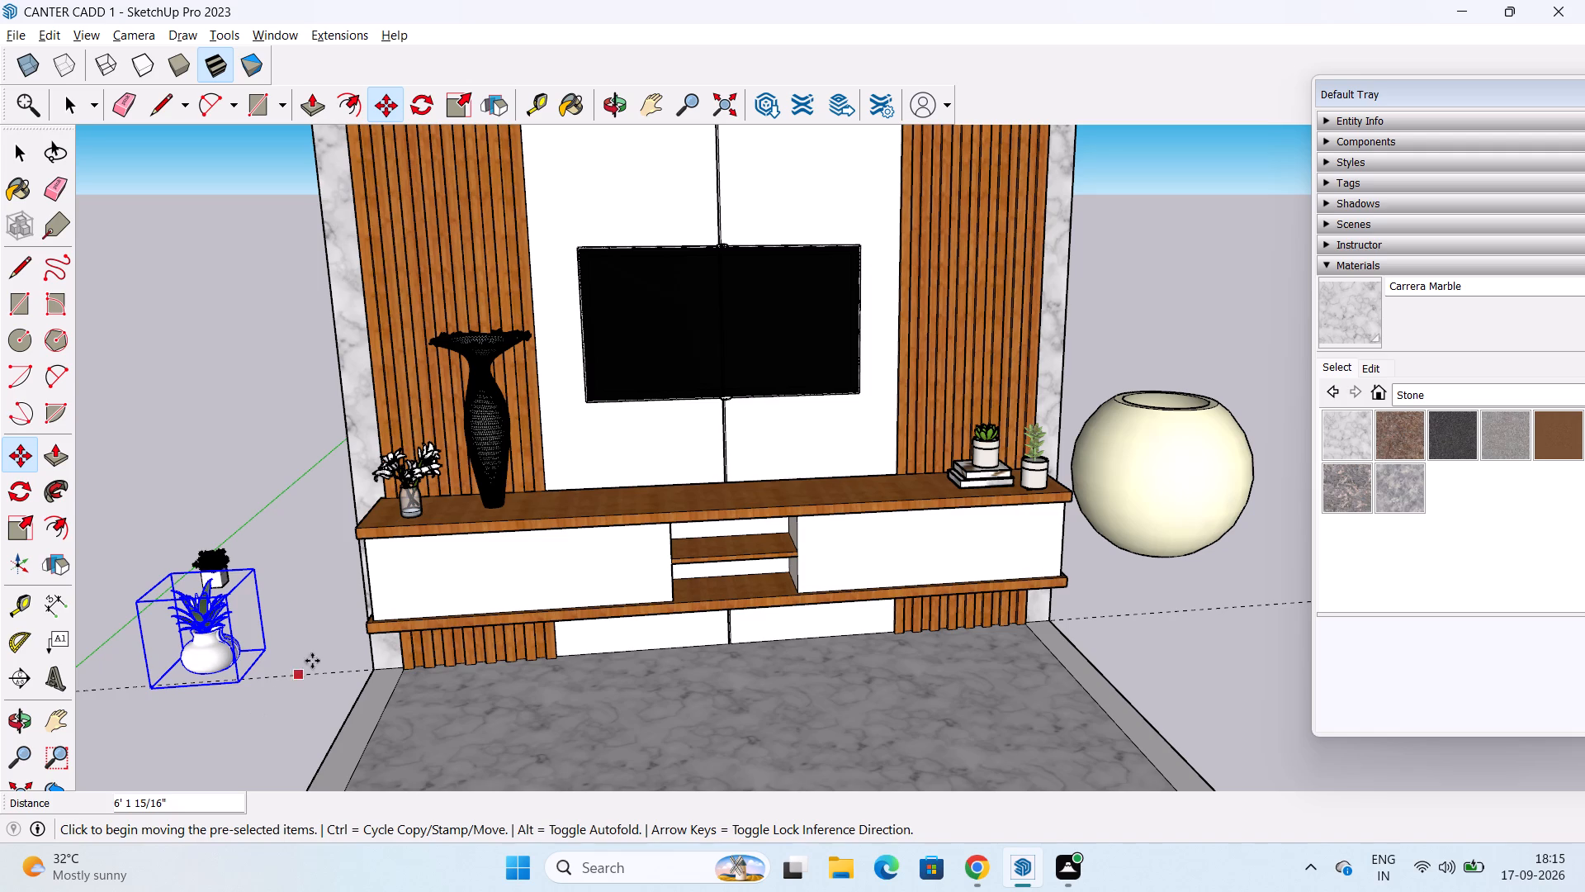
Move the tall vase from the TV unit's top down onto the marble floor, in front of the unit's left end.
key(space)
click(494, 440)
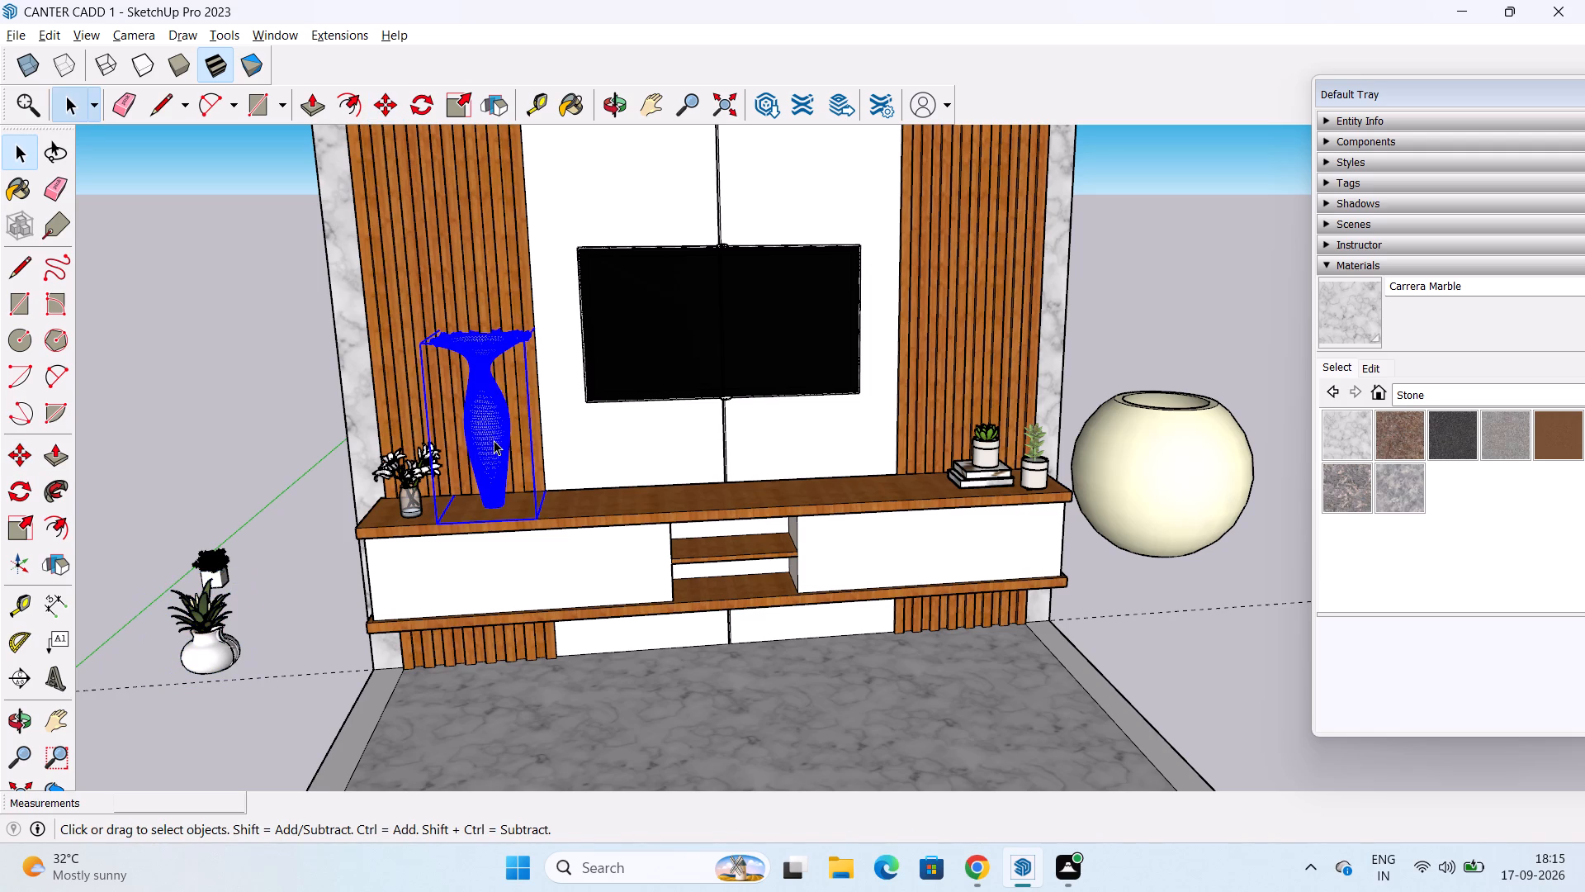
key(m)
key(Return)
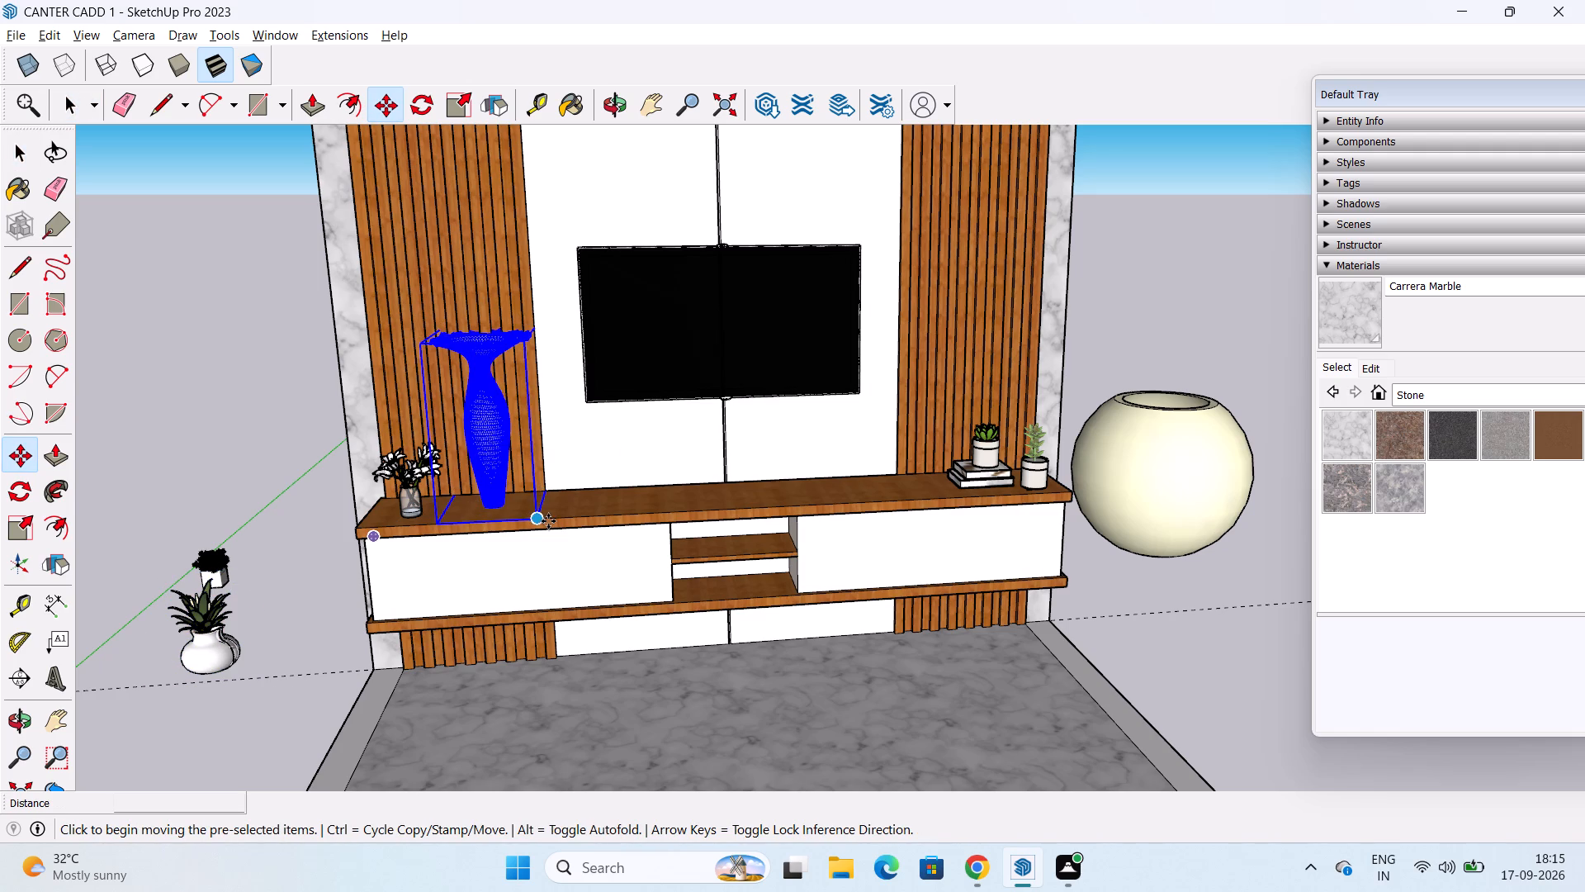
click(533, 518)
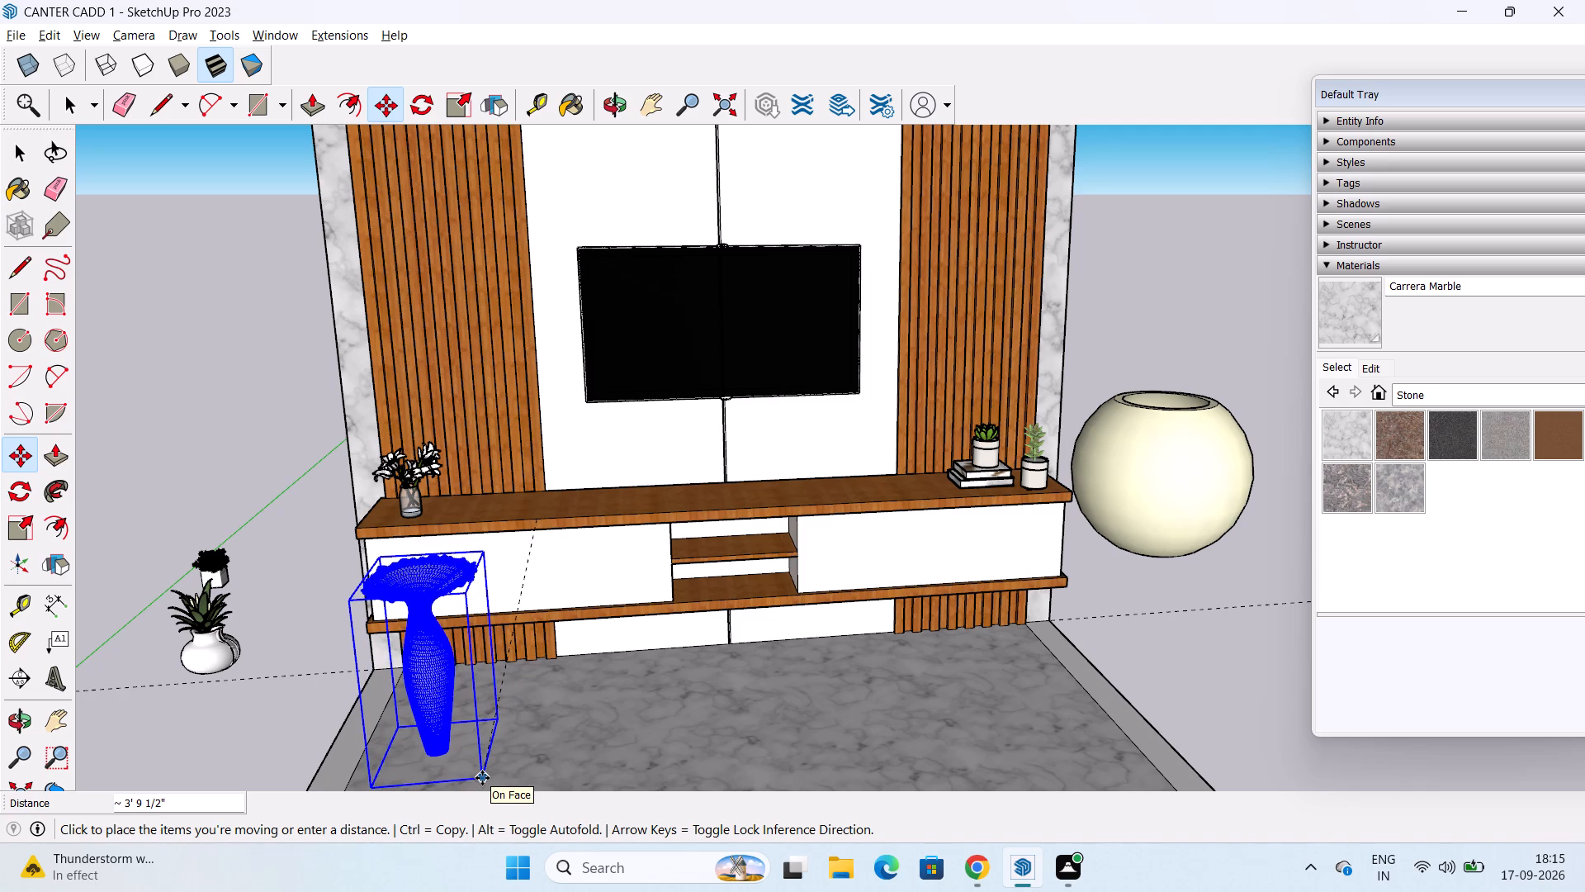
click(482, 778)
middle_drag(509, 744, 540, 558)
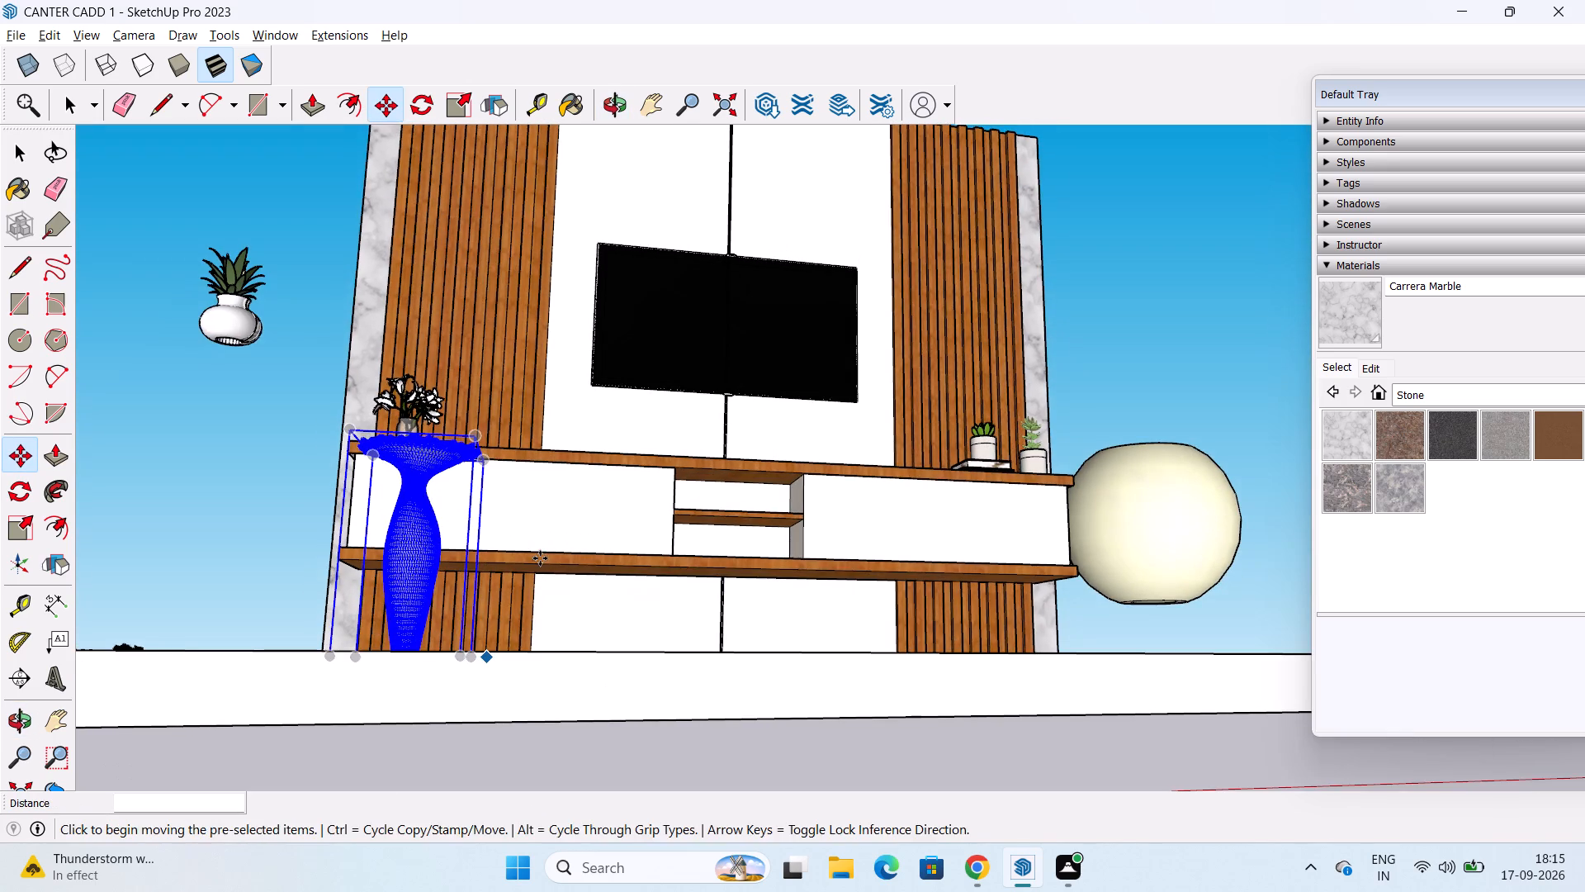
middle_drag(540, 558, 709, 776)
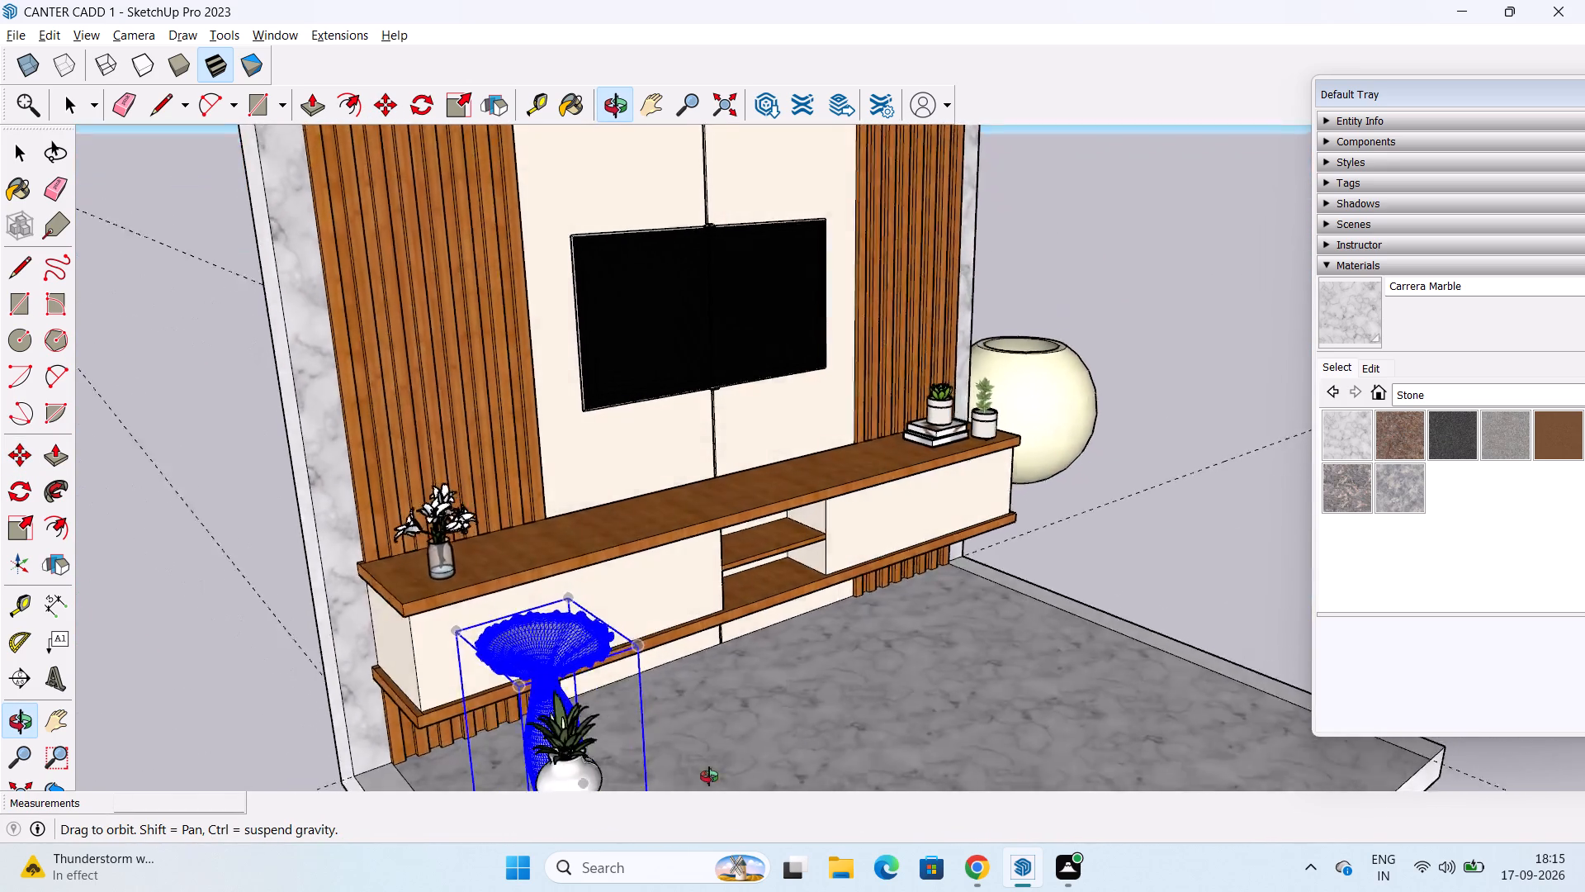
middle_drag(709, 776, 465, 747)
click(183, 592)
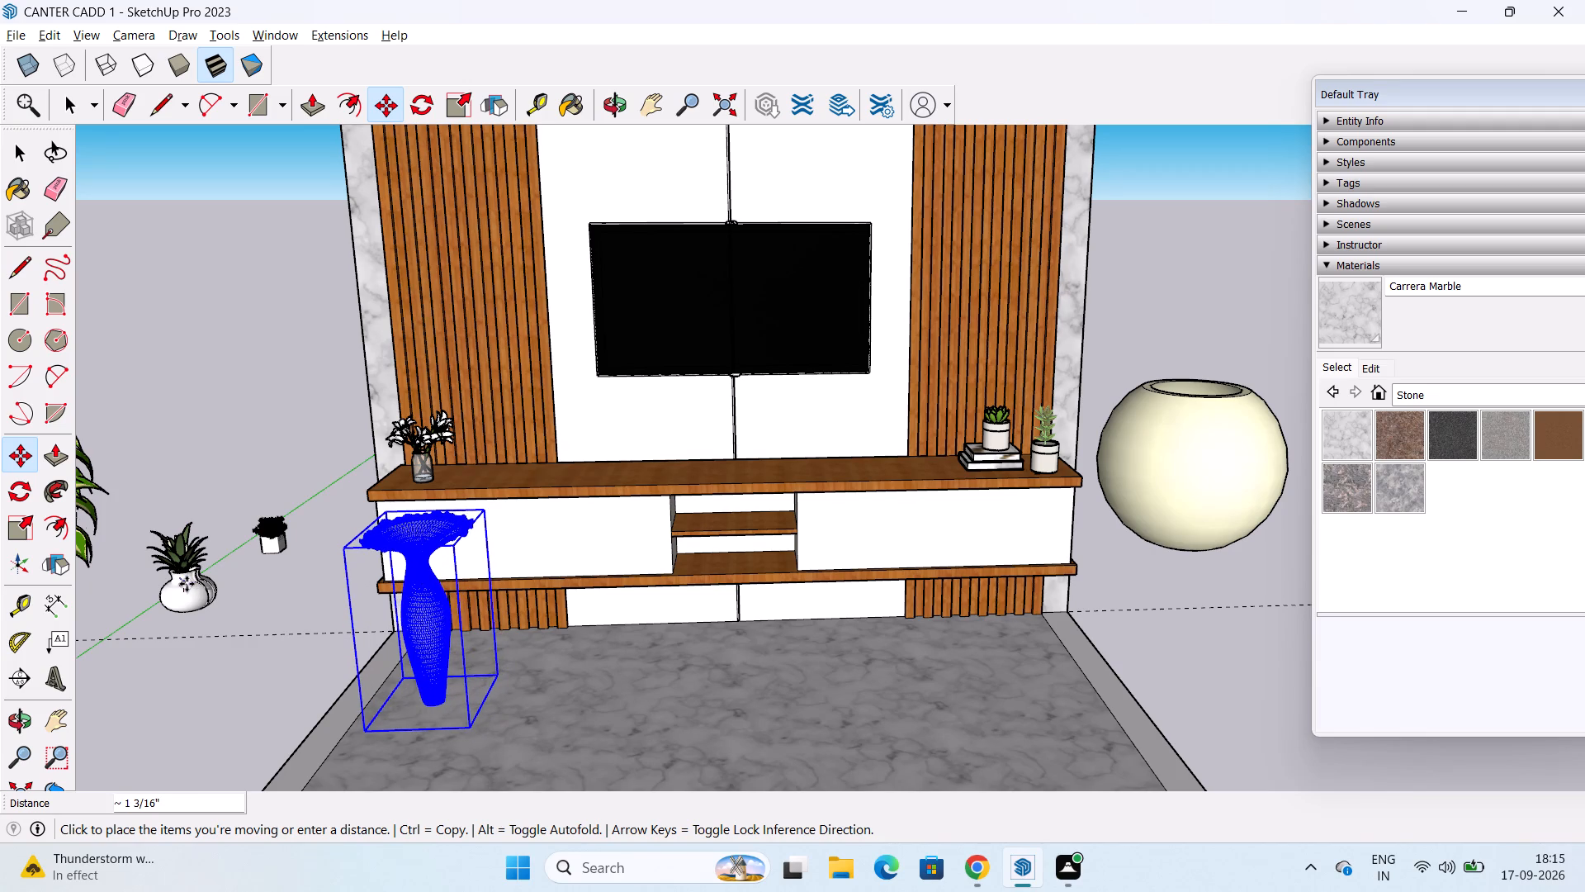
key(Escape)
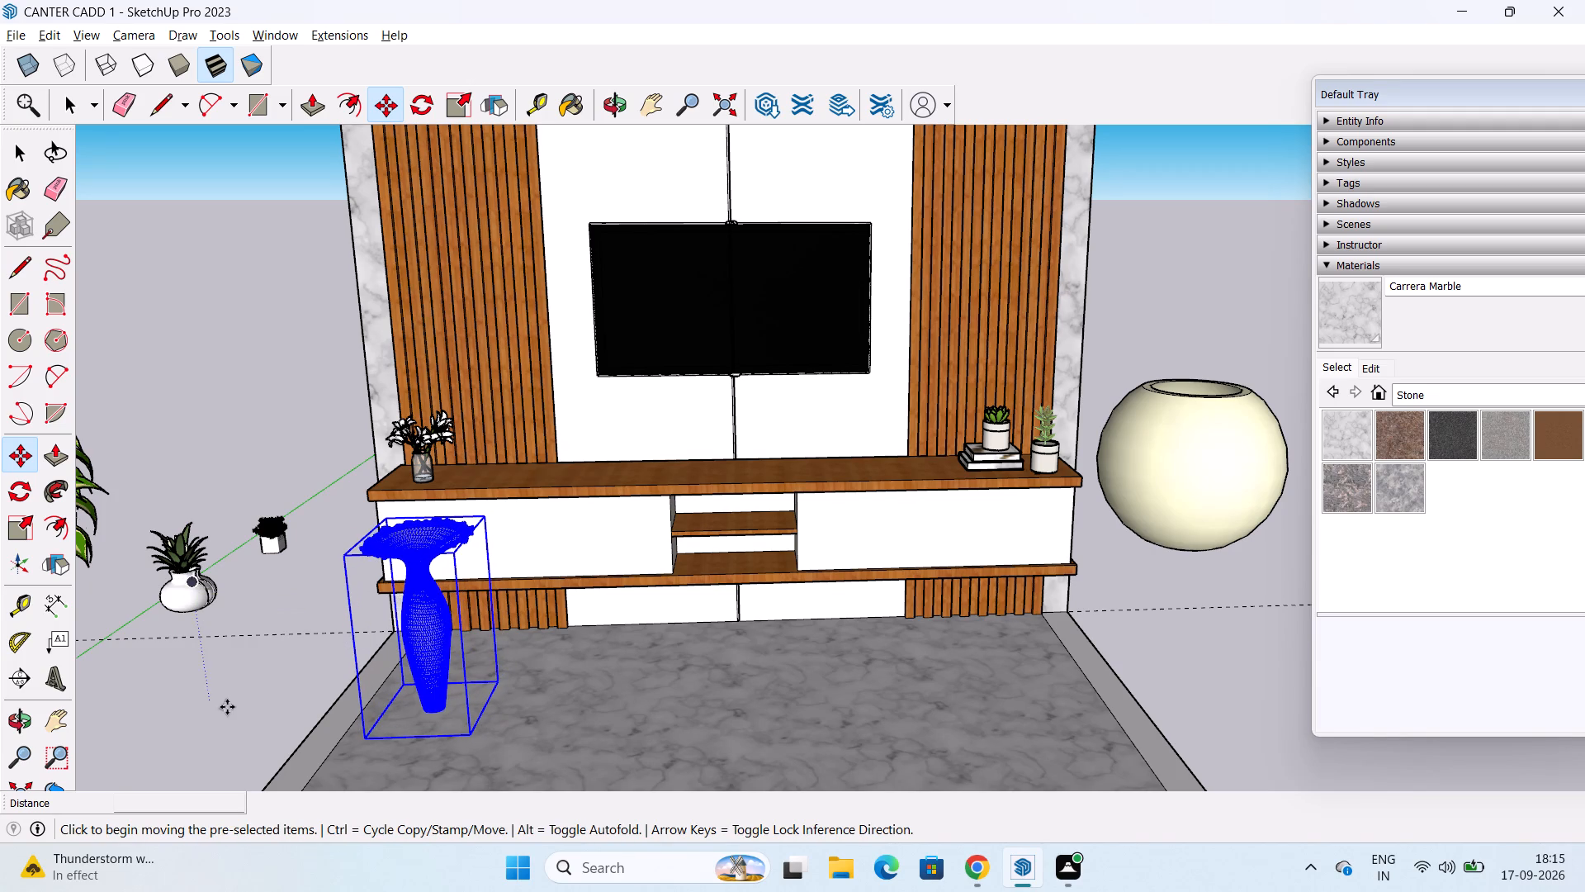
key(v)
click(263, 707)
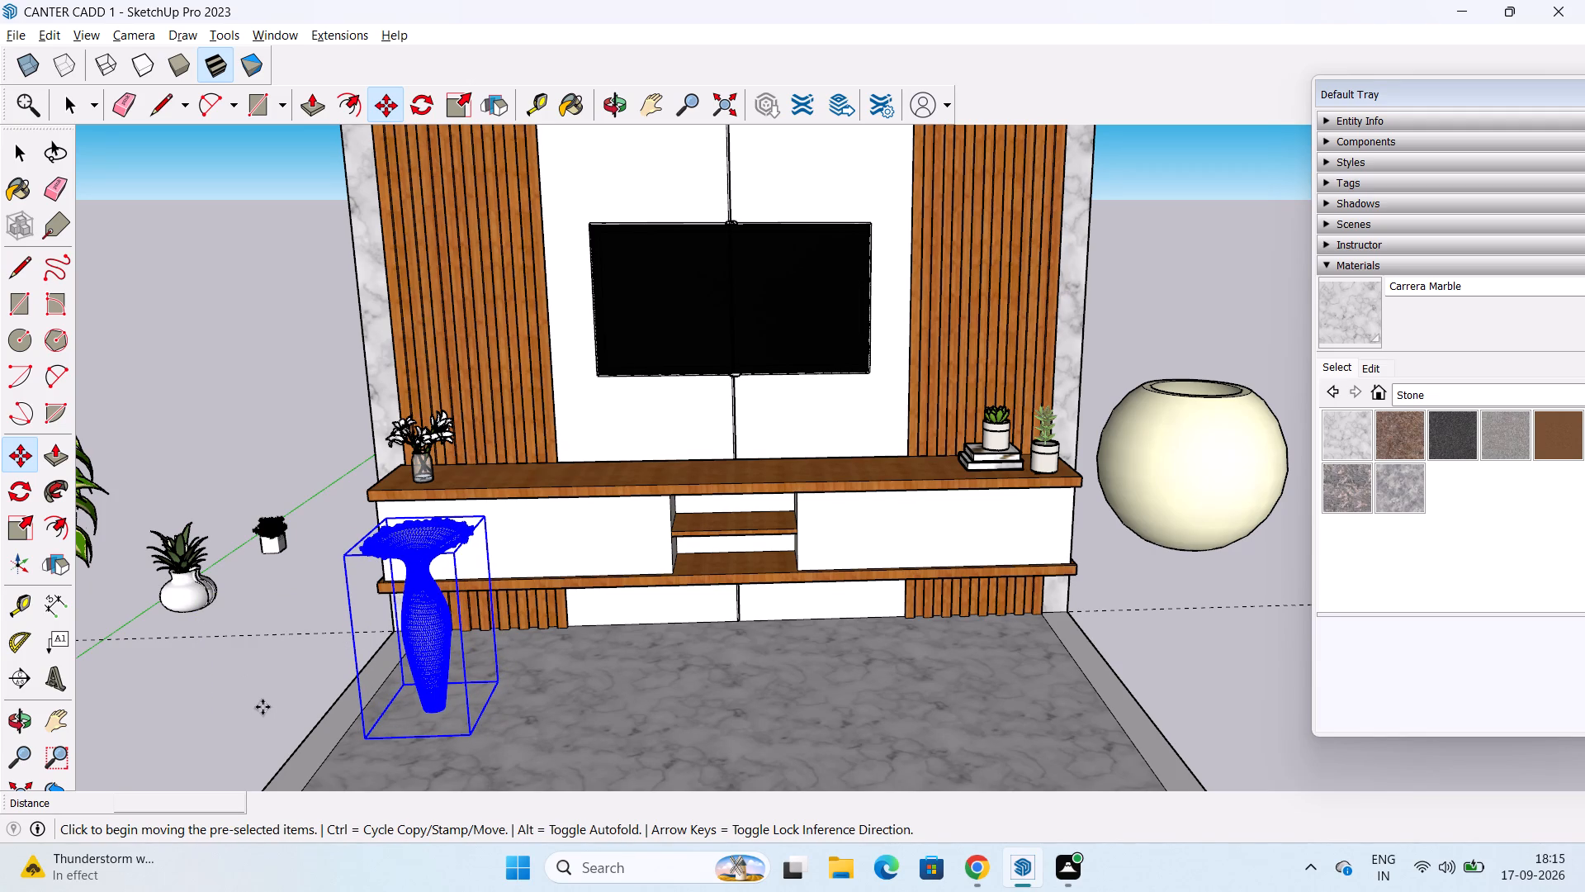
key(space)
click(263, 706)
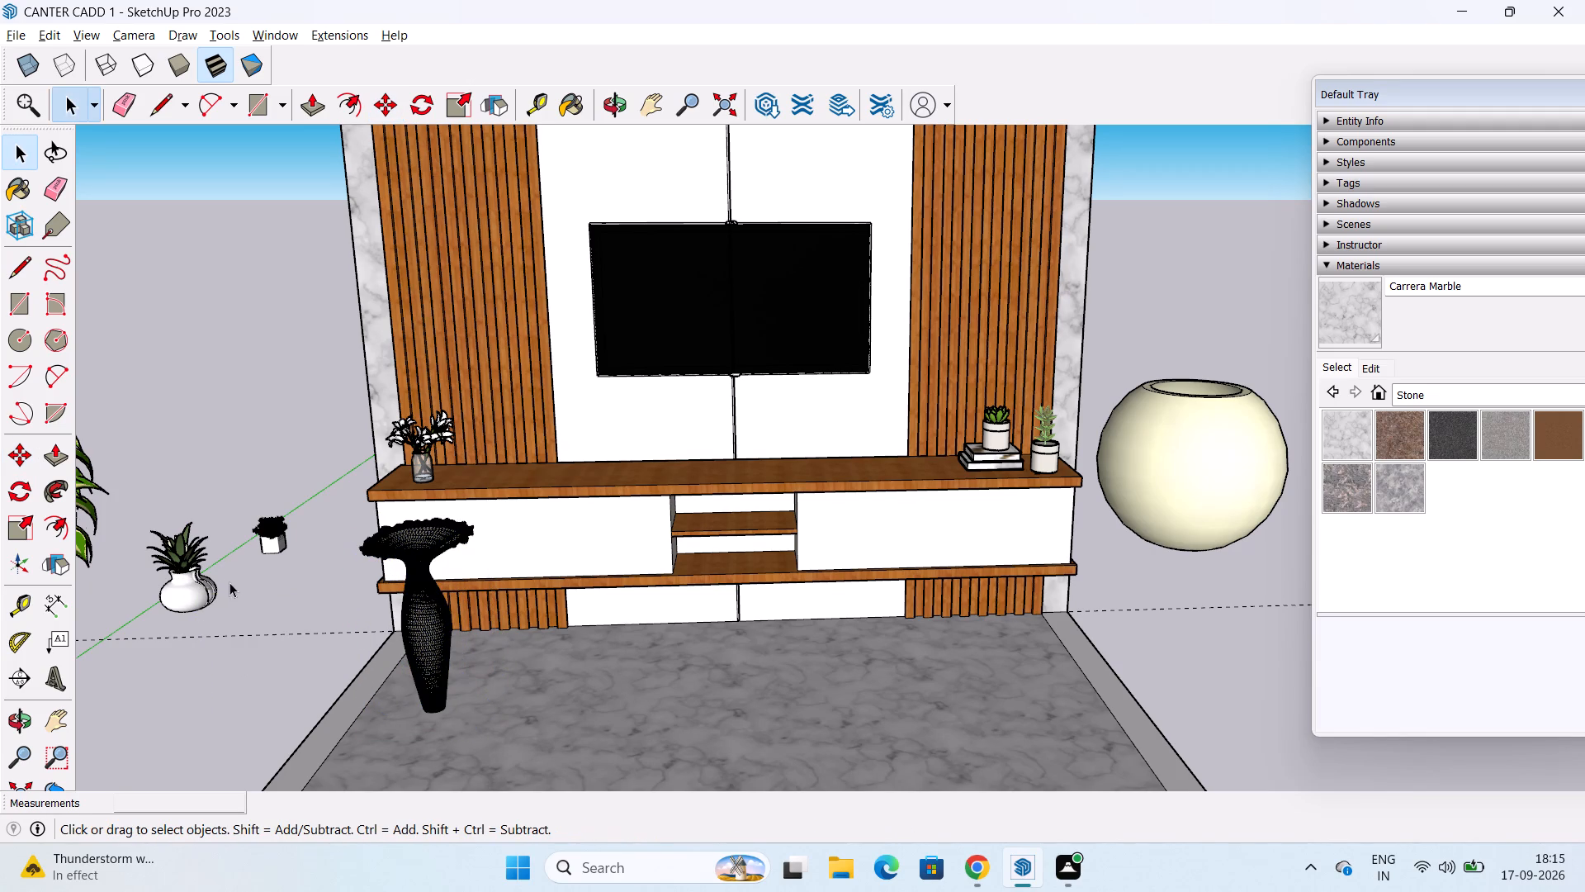
Move the white-potted plant back onto the TV unit's wooden top, directly to the right of the flower vase.
click(201, 591)
key(m)
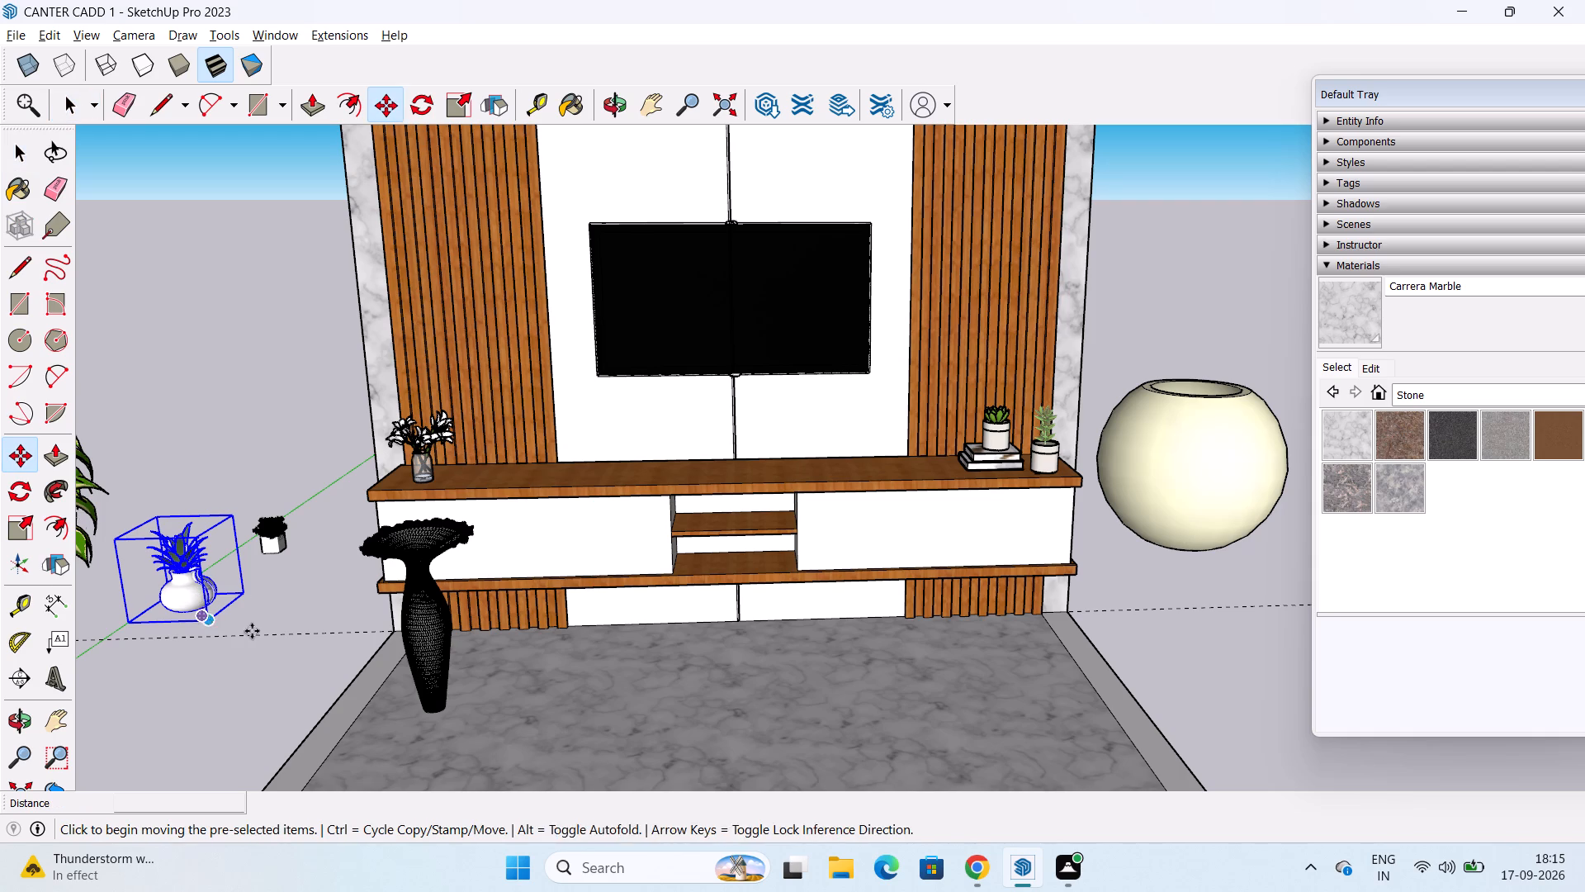
click(211, 622)
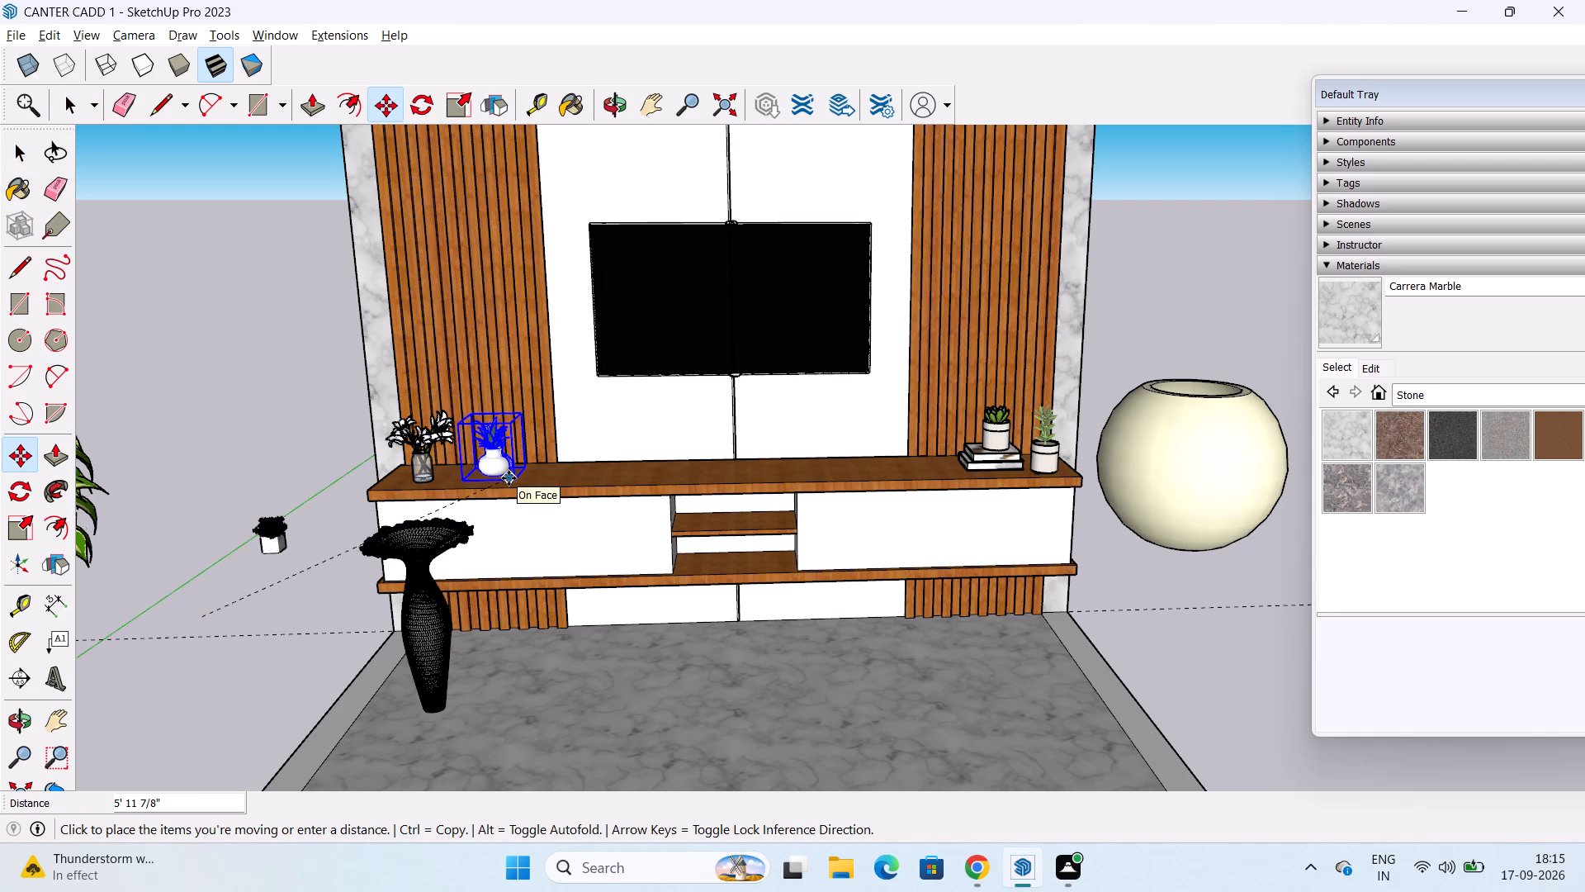
click(509, 478)
middle_drag(551, 515, 562, 428)
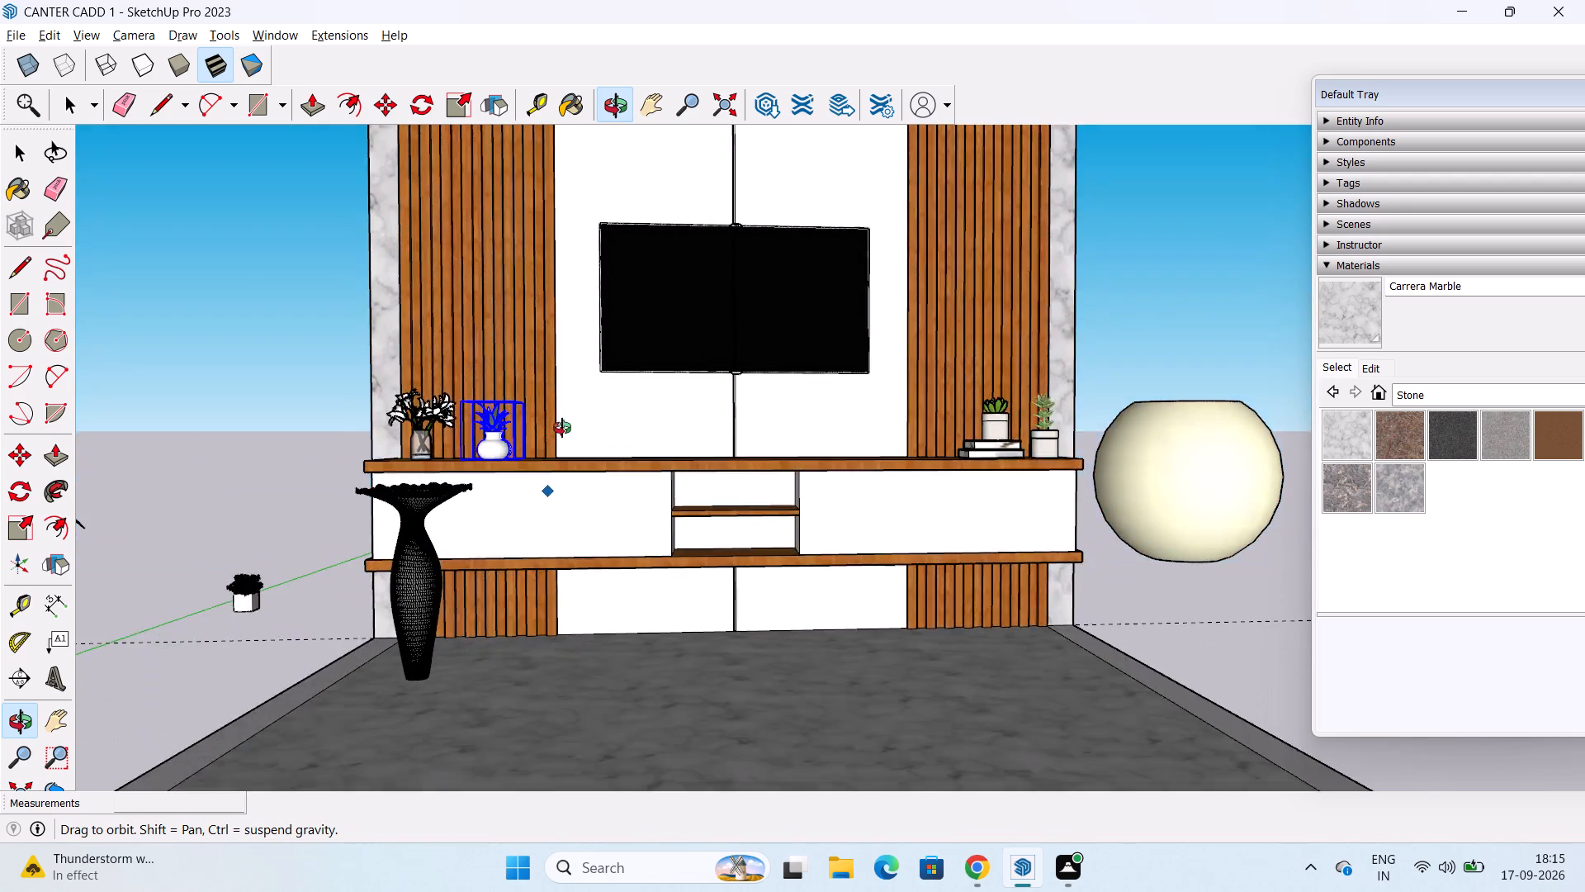
middle_drag(562, 428, 558, 477)
scroll(559, 477, down, 2)
key(space)
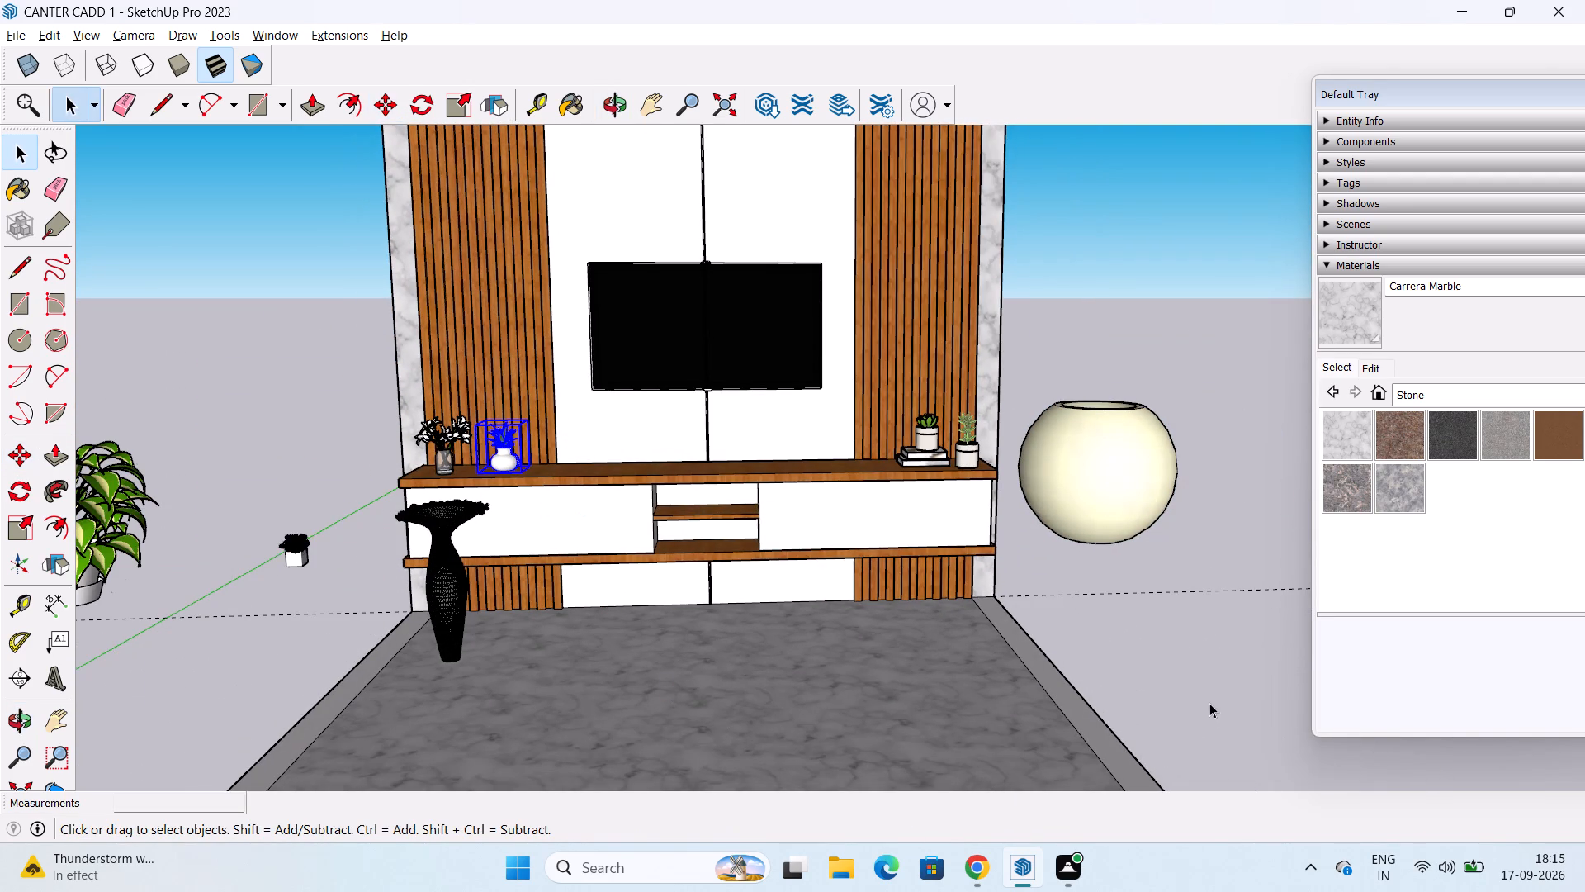
click(1213, 689)
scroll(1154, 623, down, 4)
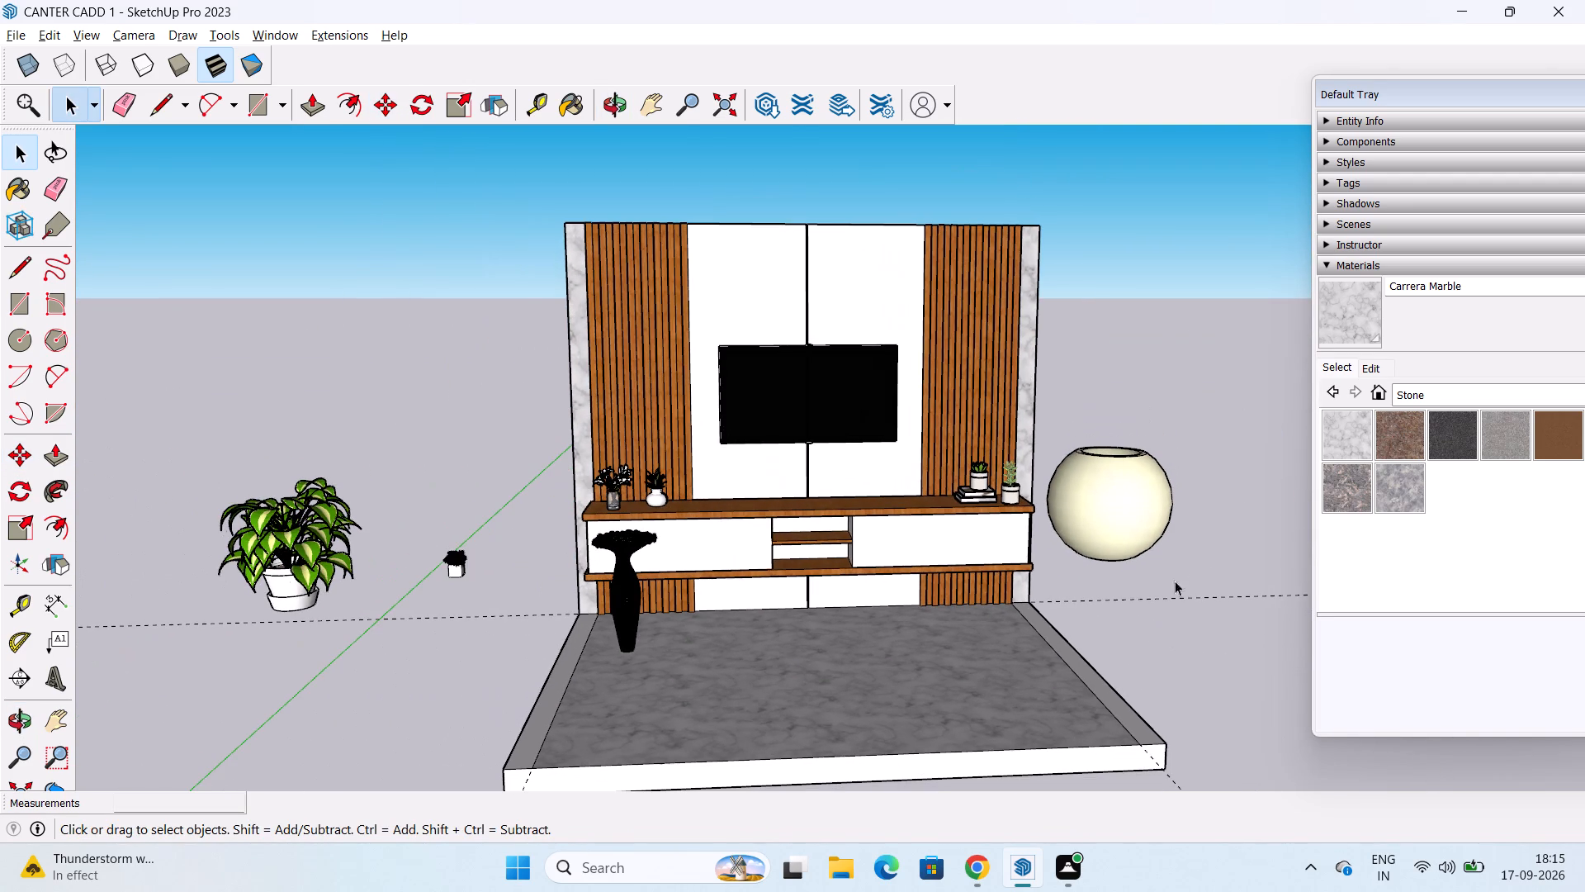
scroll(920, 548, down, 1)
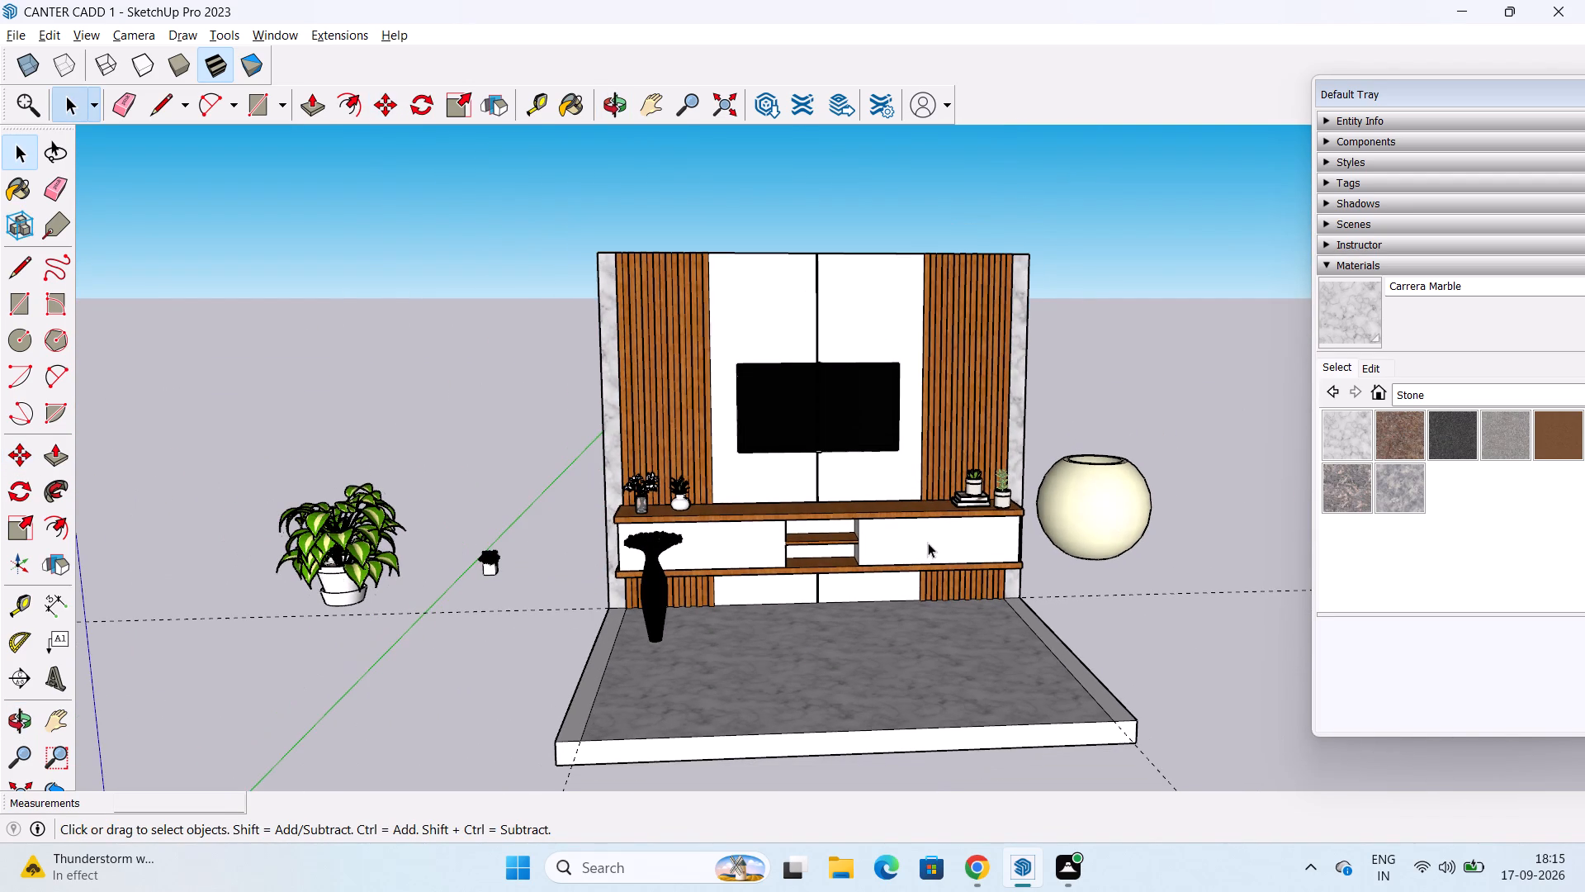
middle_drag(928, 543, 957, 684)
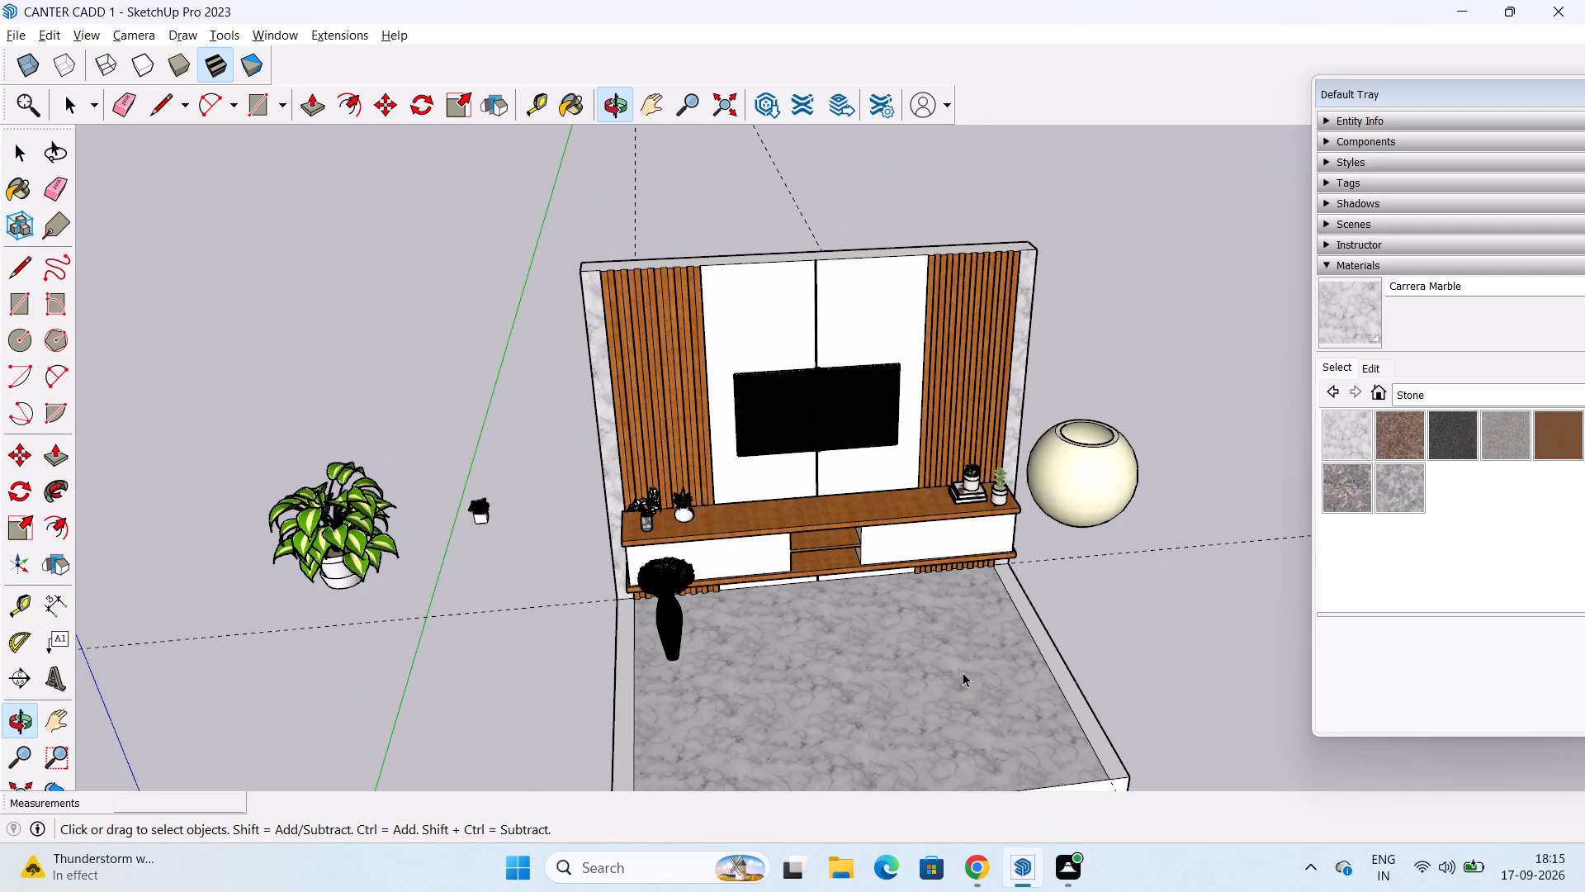
Push/Pull the right end face of the wall and floor platform outward by 1'.
scroll(964, 669, up, 5)
middle_drag(984, 631, 568, 771)
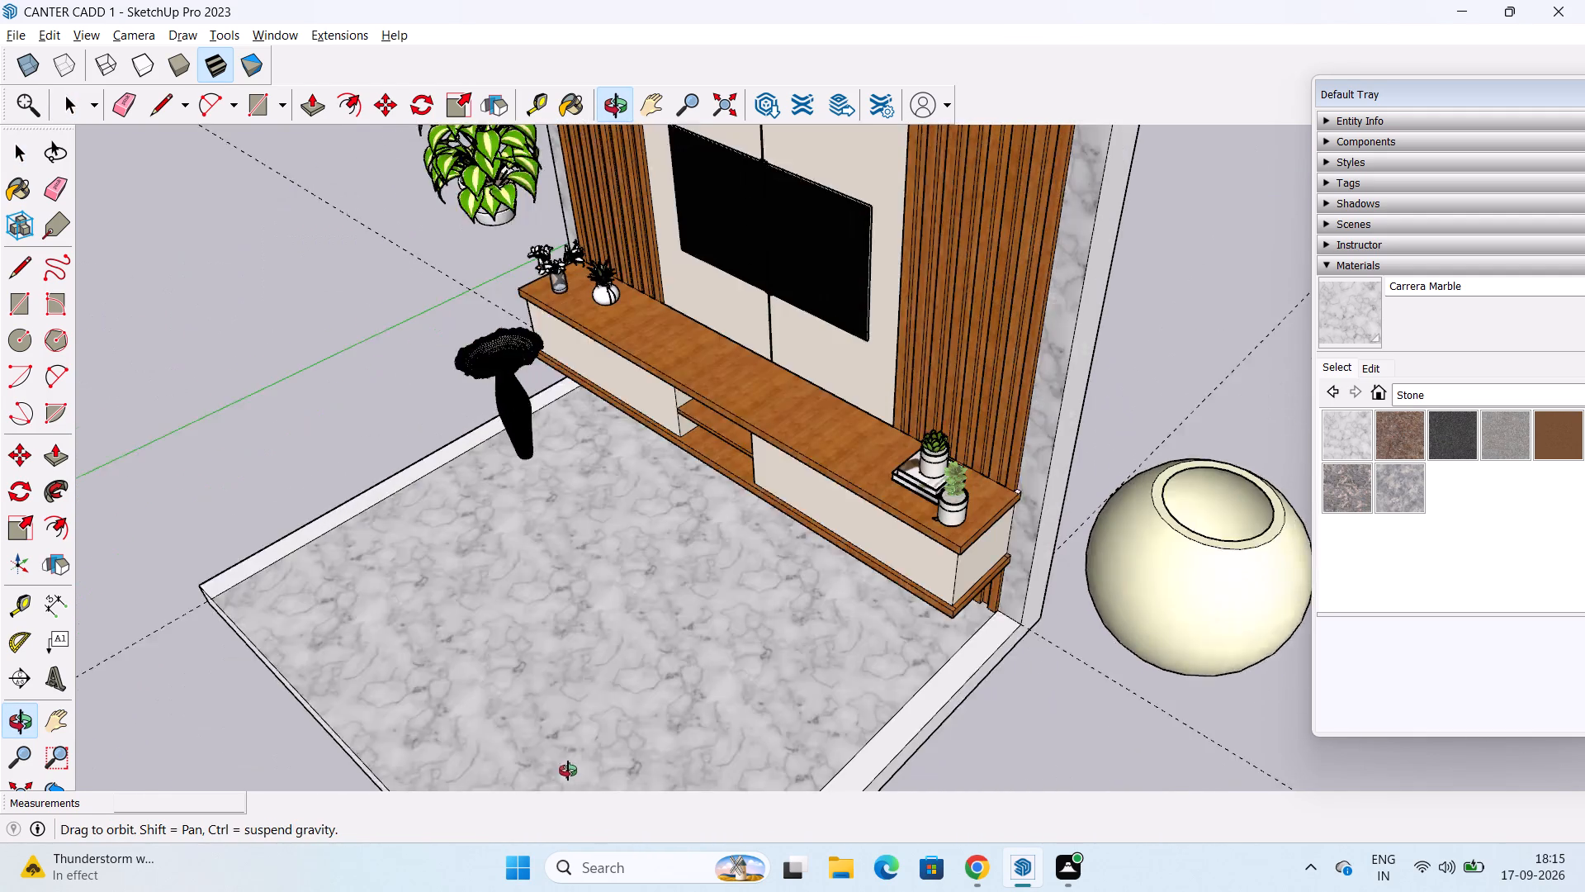
middle_drag(568, 771, 564, 775)
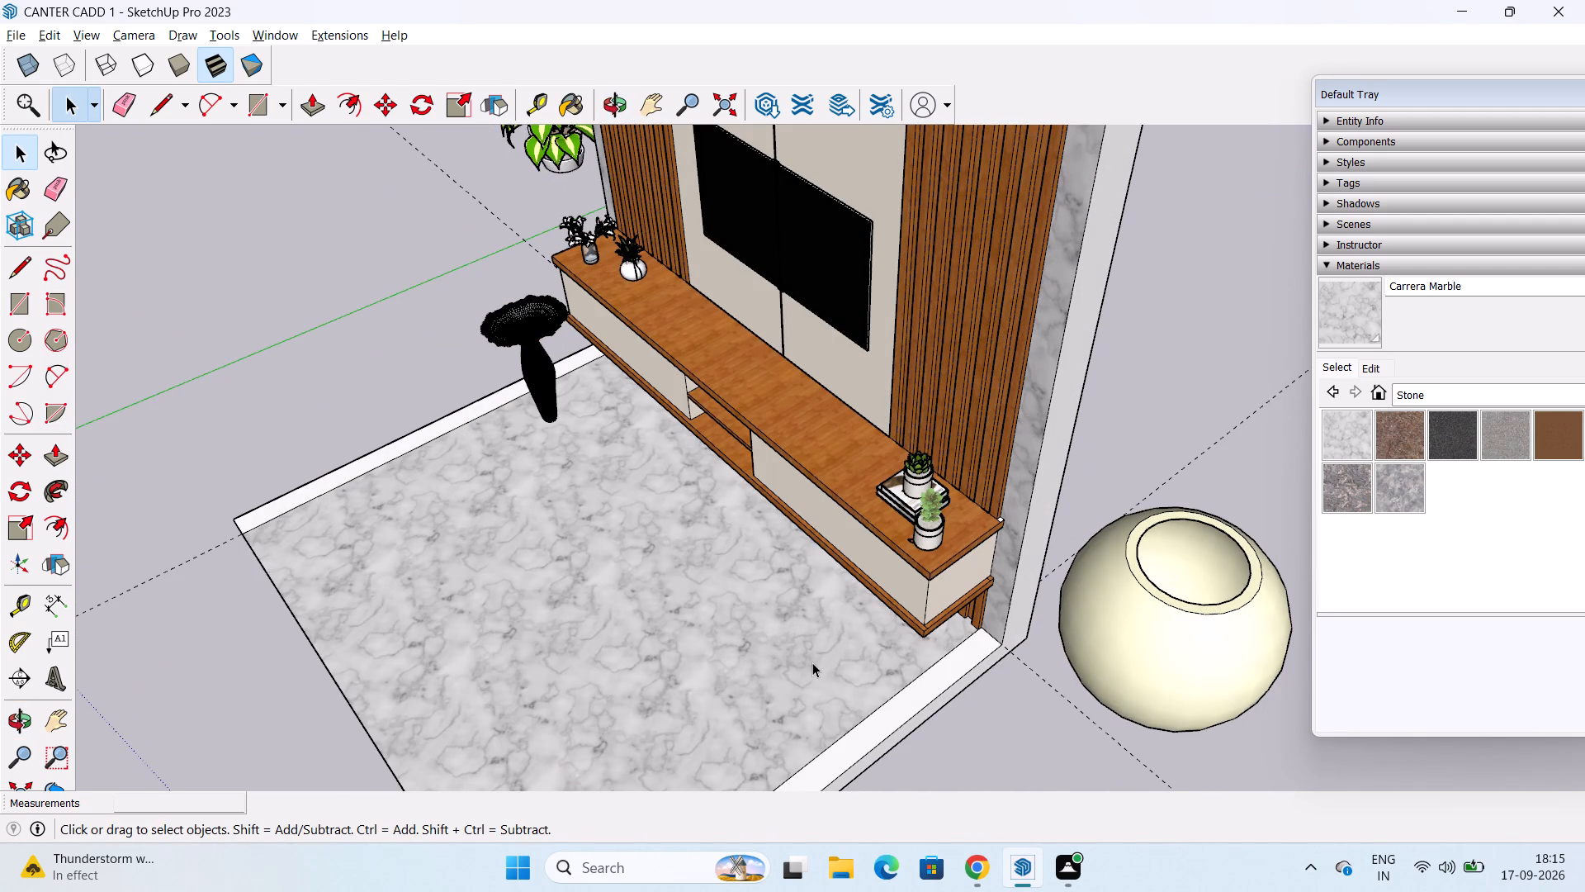
scroll(813, 650, down, 1)
middle_drag(821, 629, 841, 570)
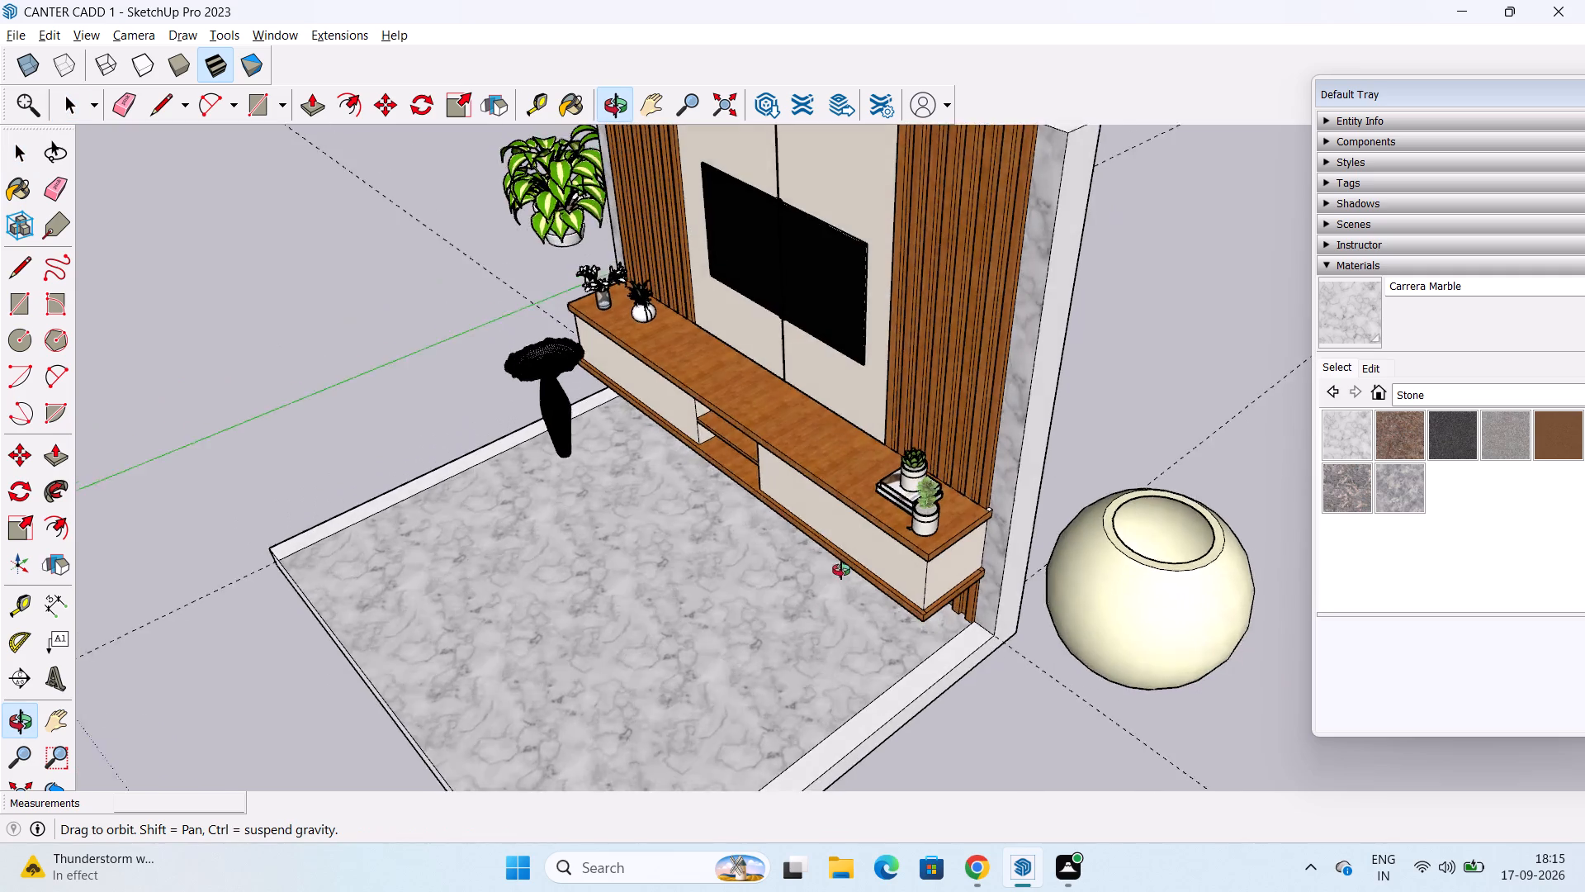
middle_drag(841, 570, 814, 525)
scroll(814, 525, down, 4)
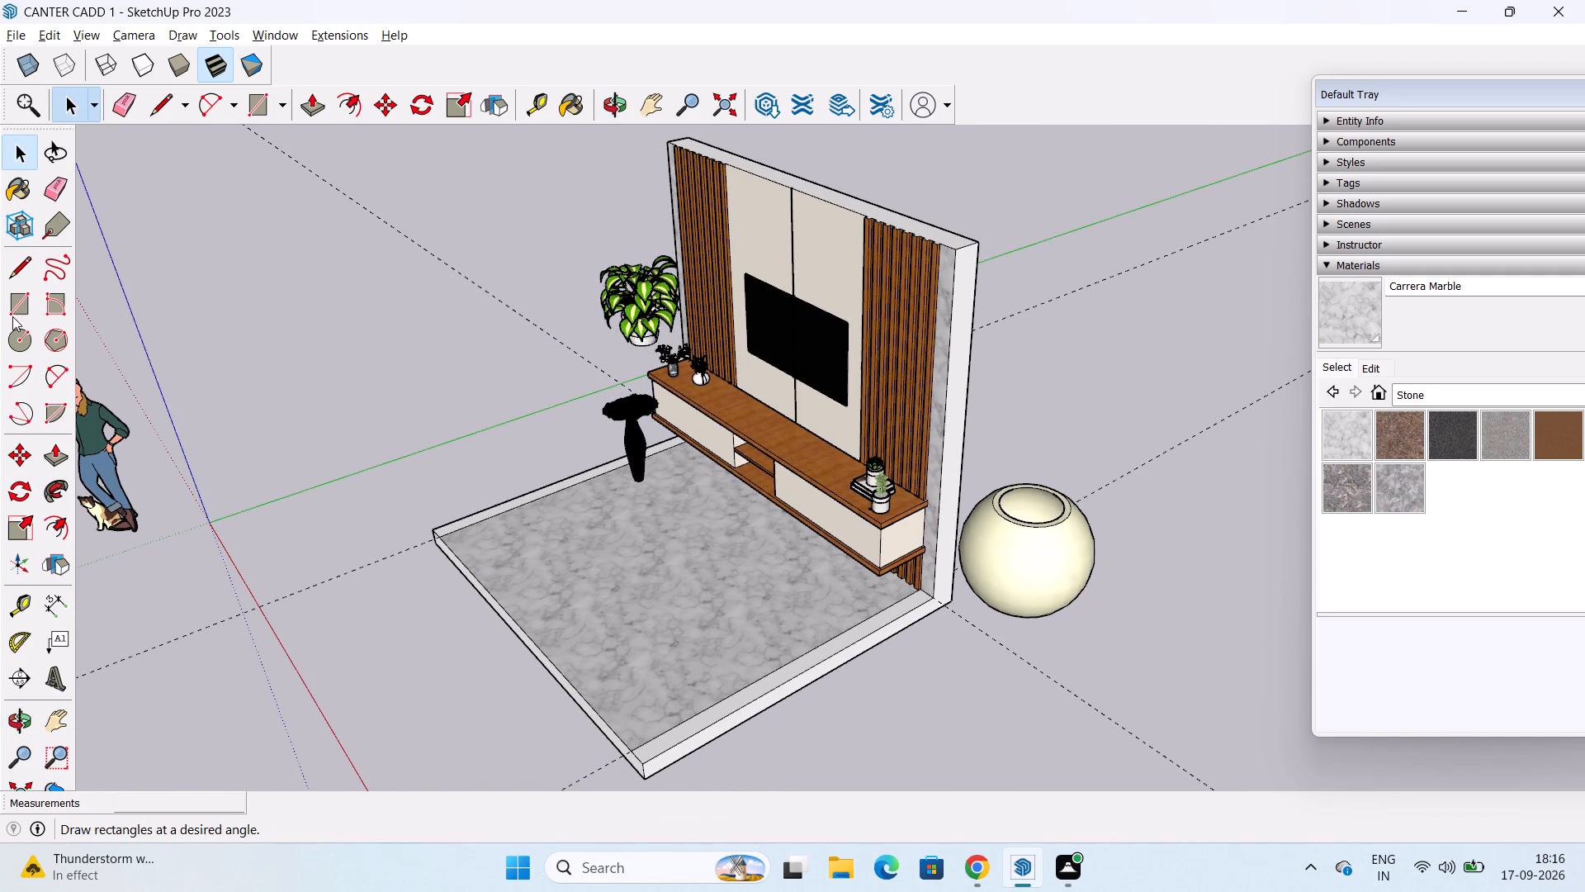
click(61, 453)
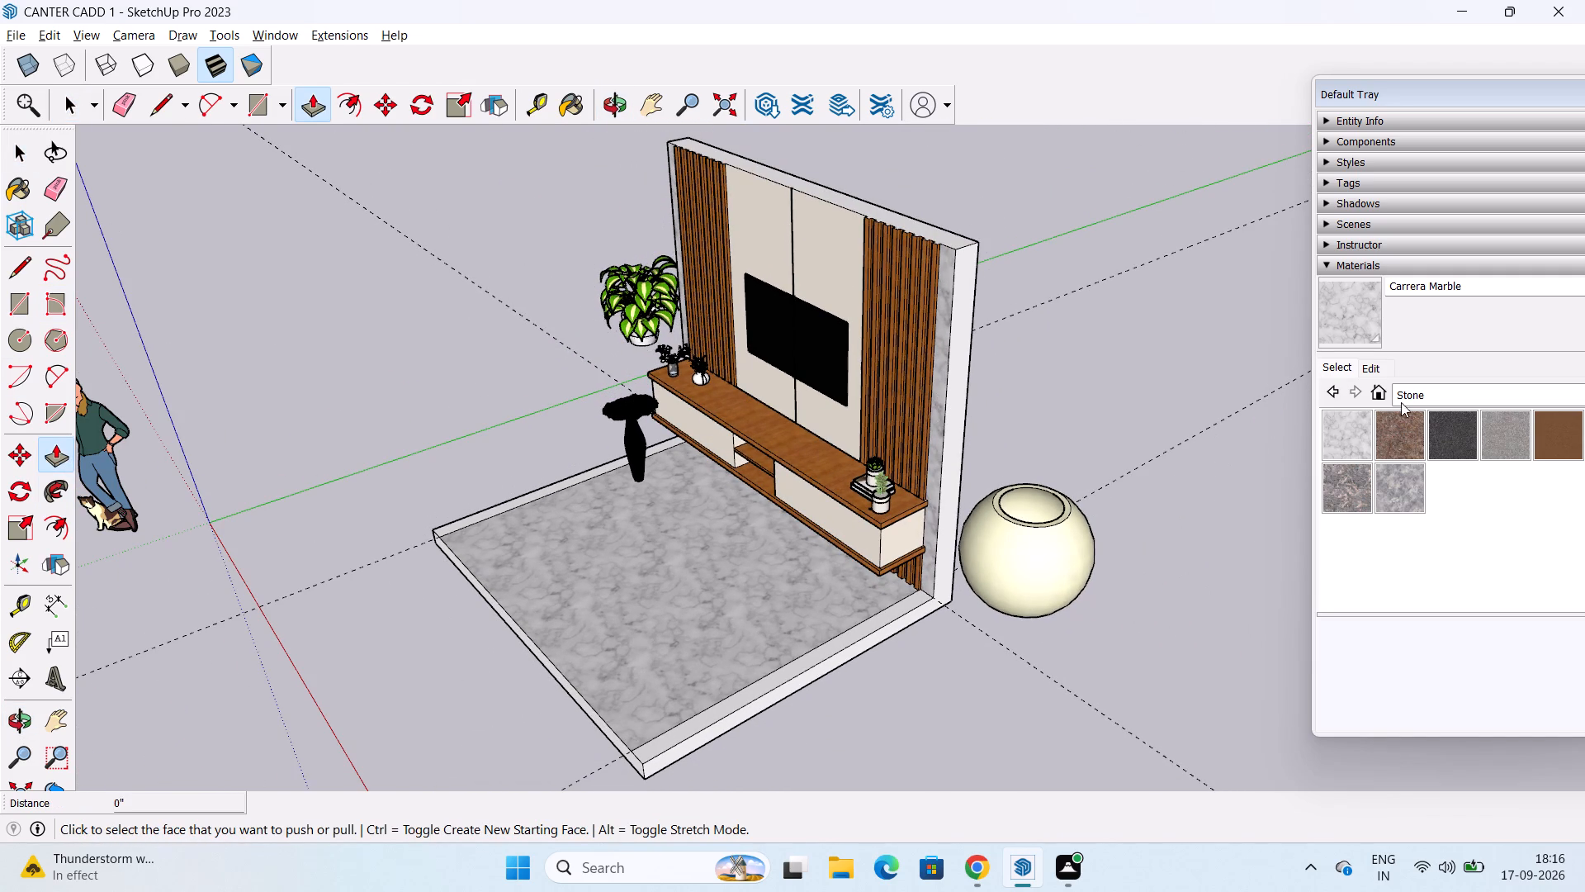
click(956, 456)
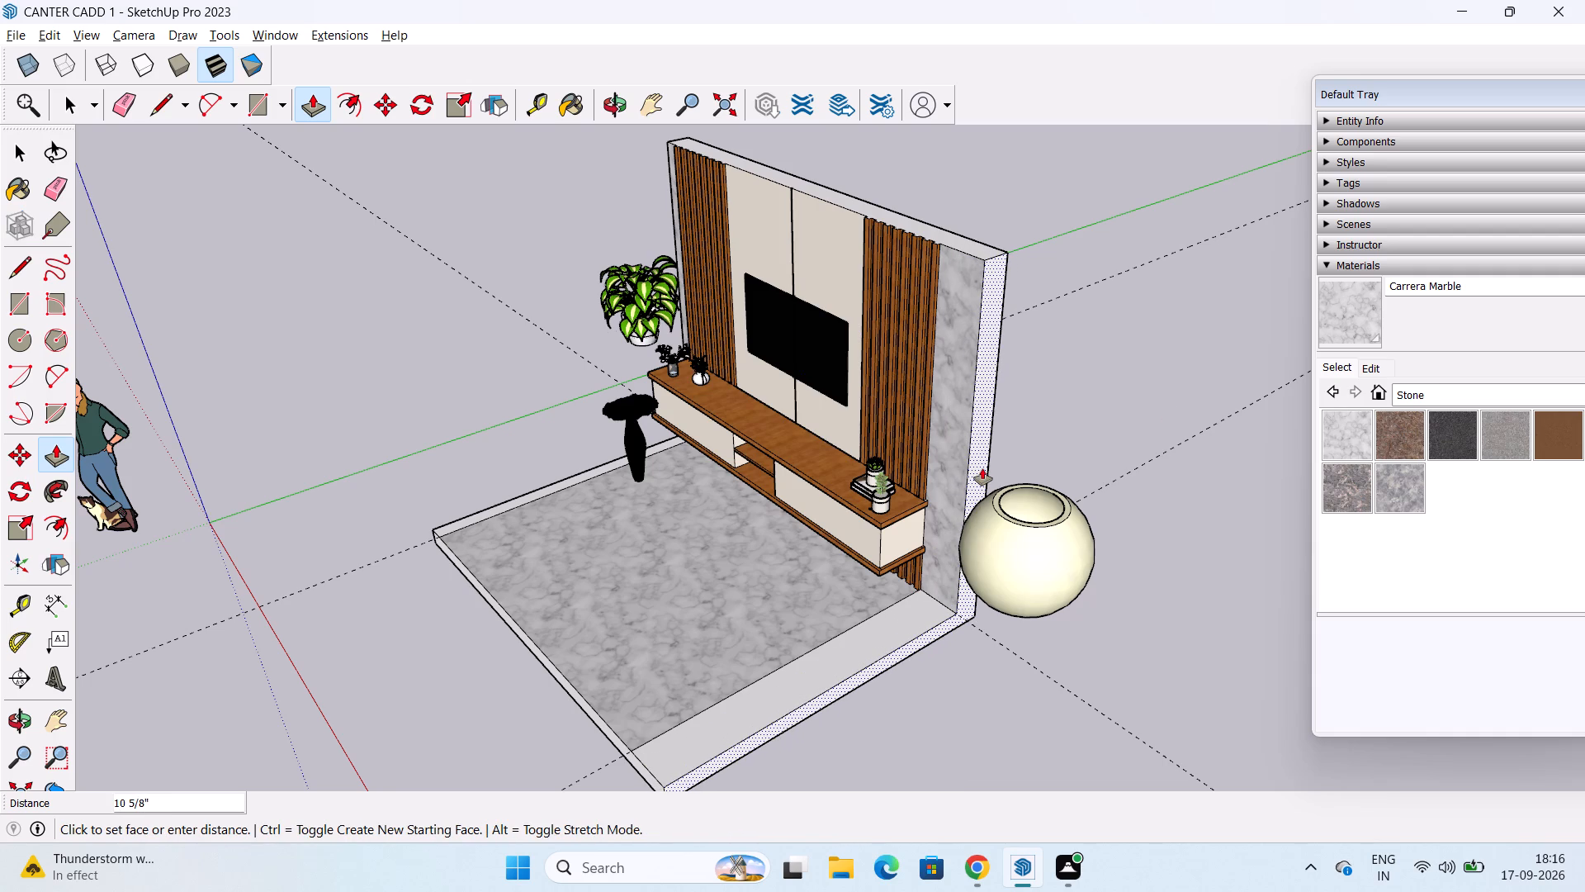
text(1')
key(Return)
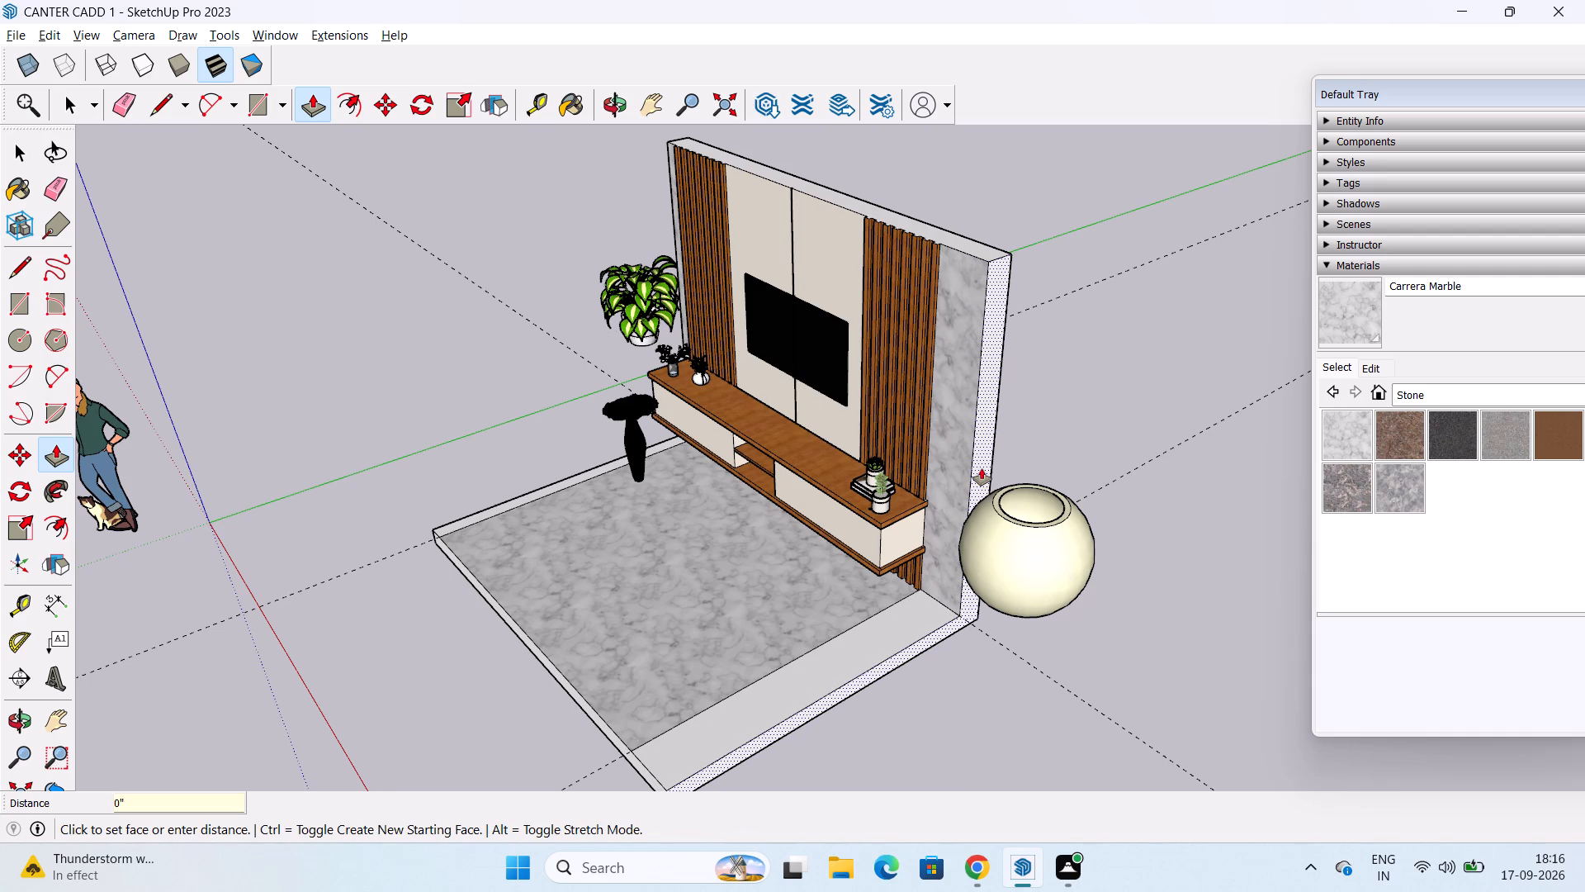
Push/Pull the left end face of the wall and floor platform outward by 1'.
scroll(948, 442, down, 1)
middle_drag(714, 480, 807, 442)
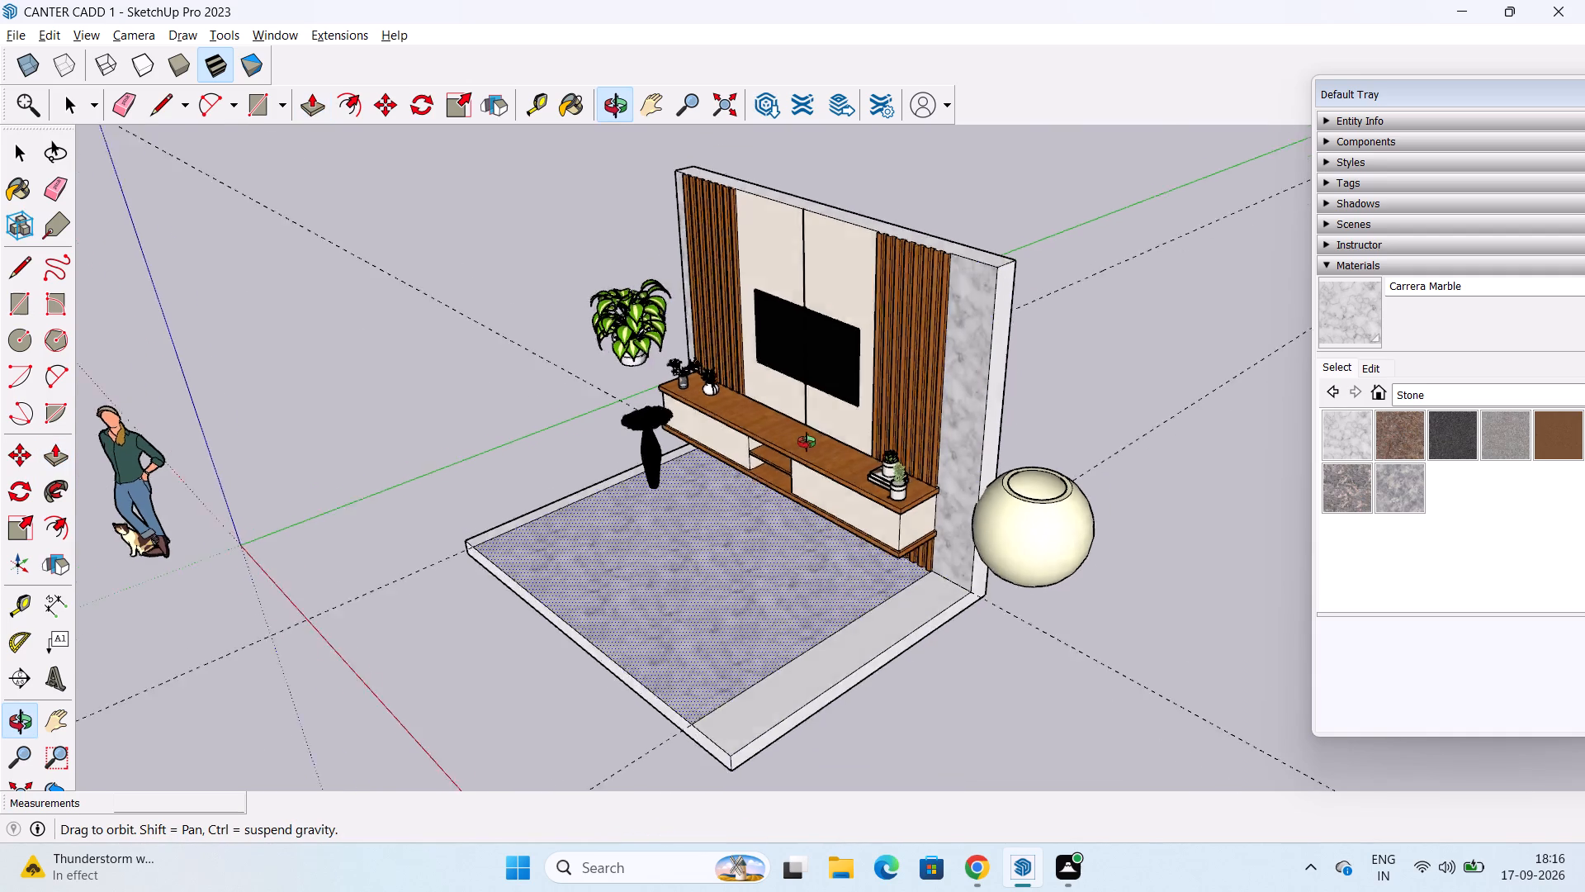
middle_drag(807, 442, 1359, 404)
click(623, 401)
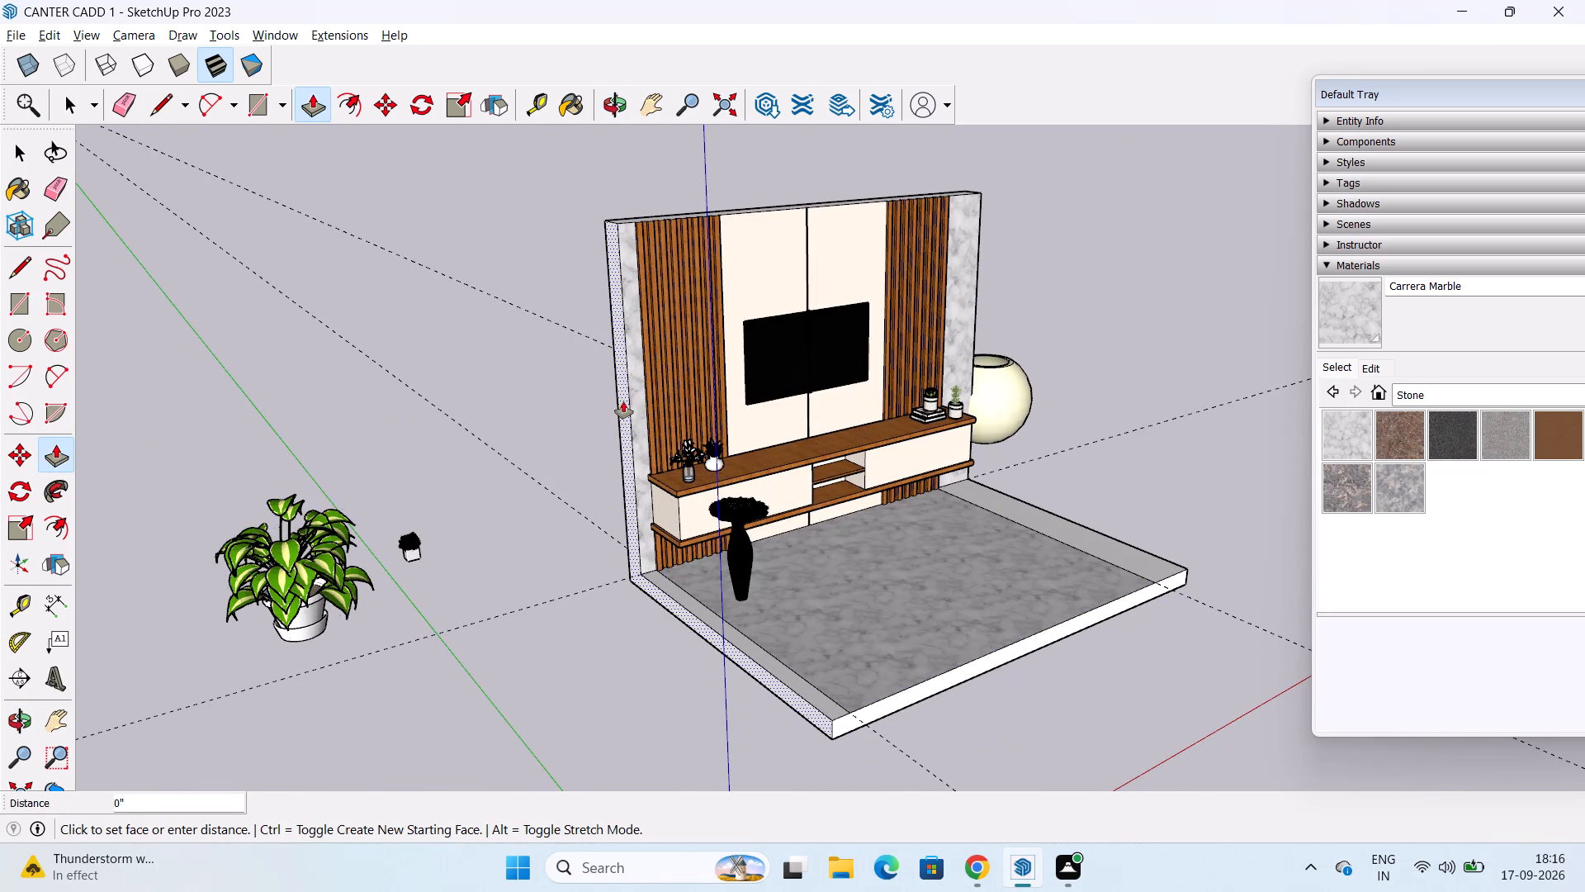
text(1')
key(Return)
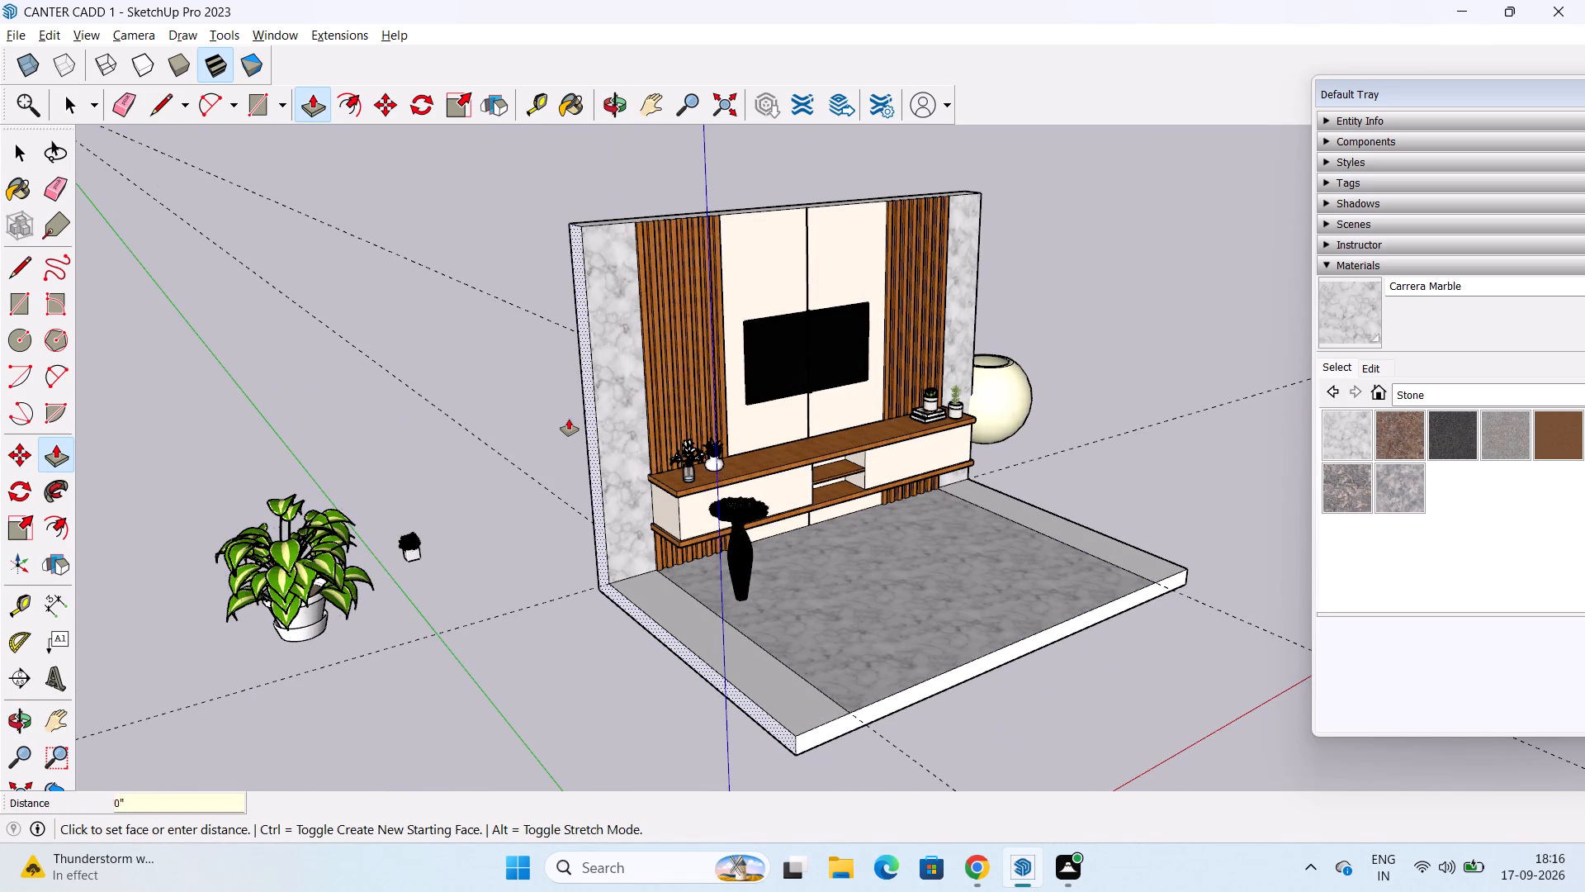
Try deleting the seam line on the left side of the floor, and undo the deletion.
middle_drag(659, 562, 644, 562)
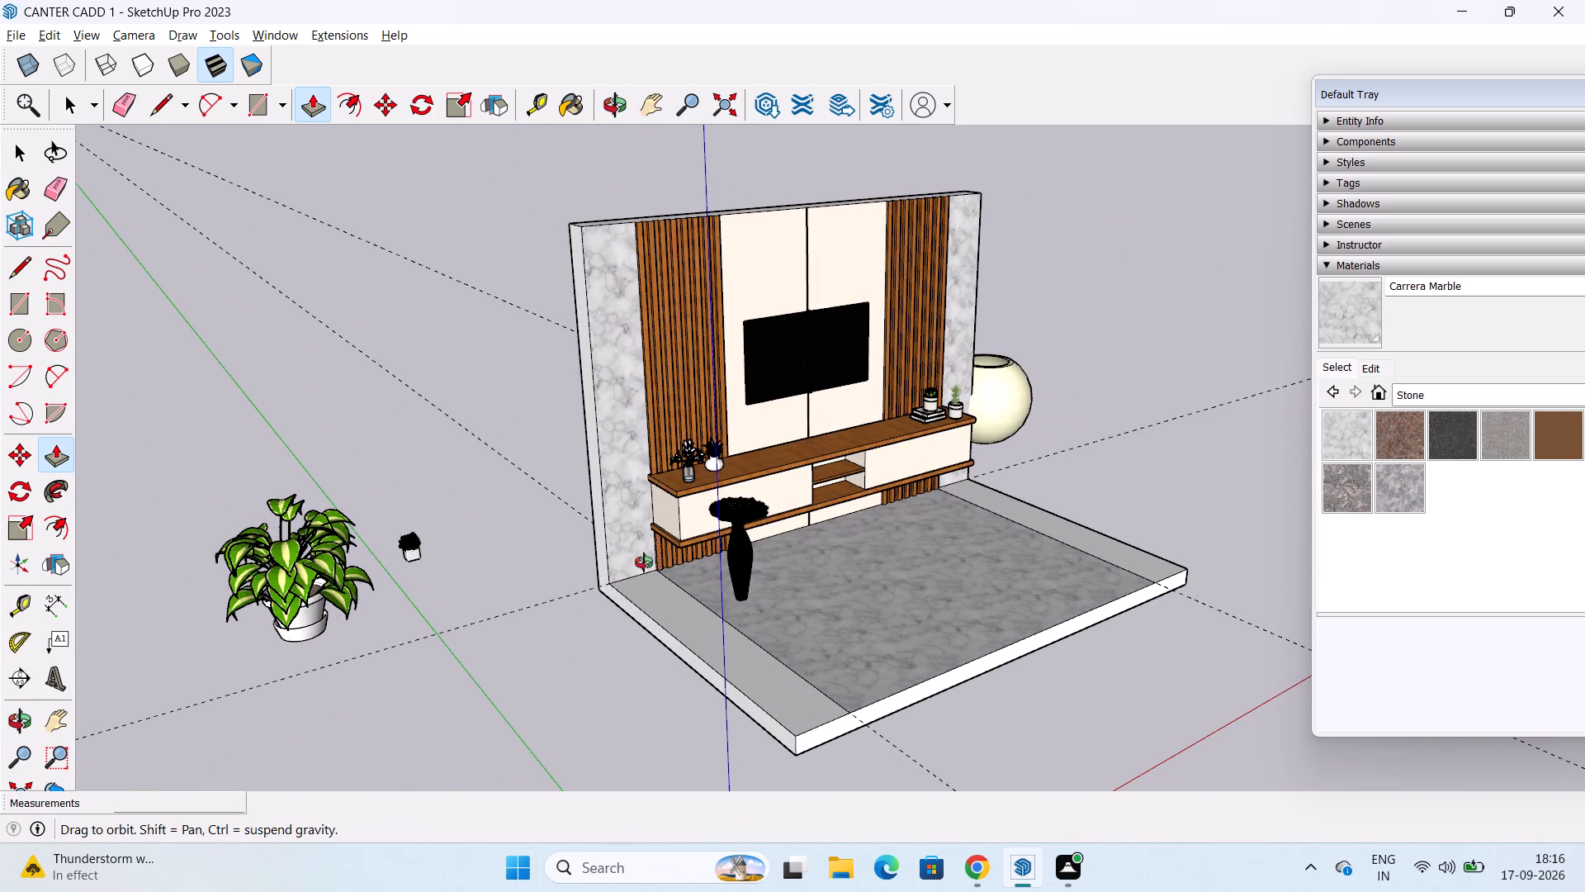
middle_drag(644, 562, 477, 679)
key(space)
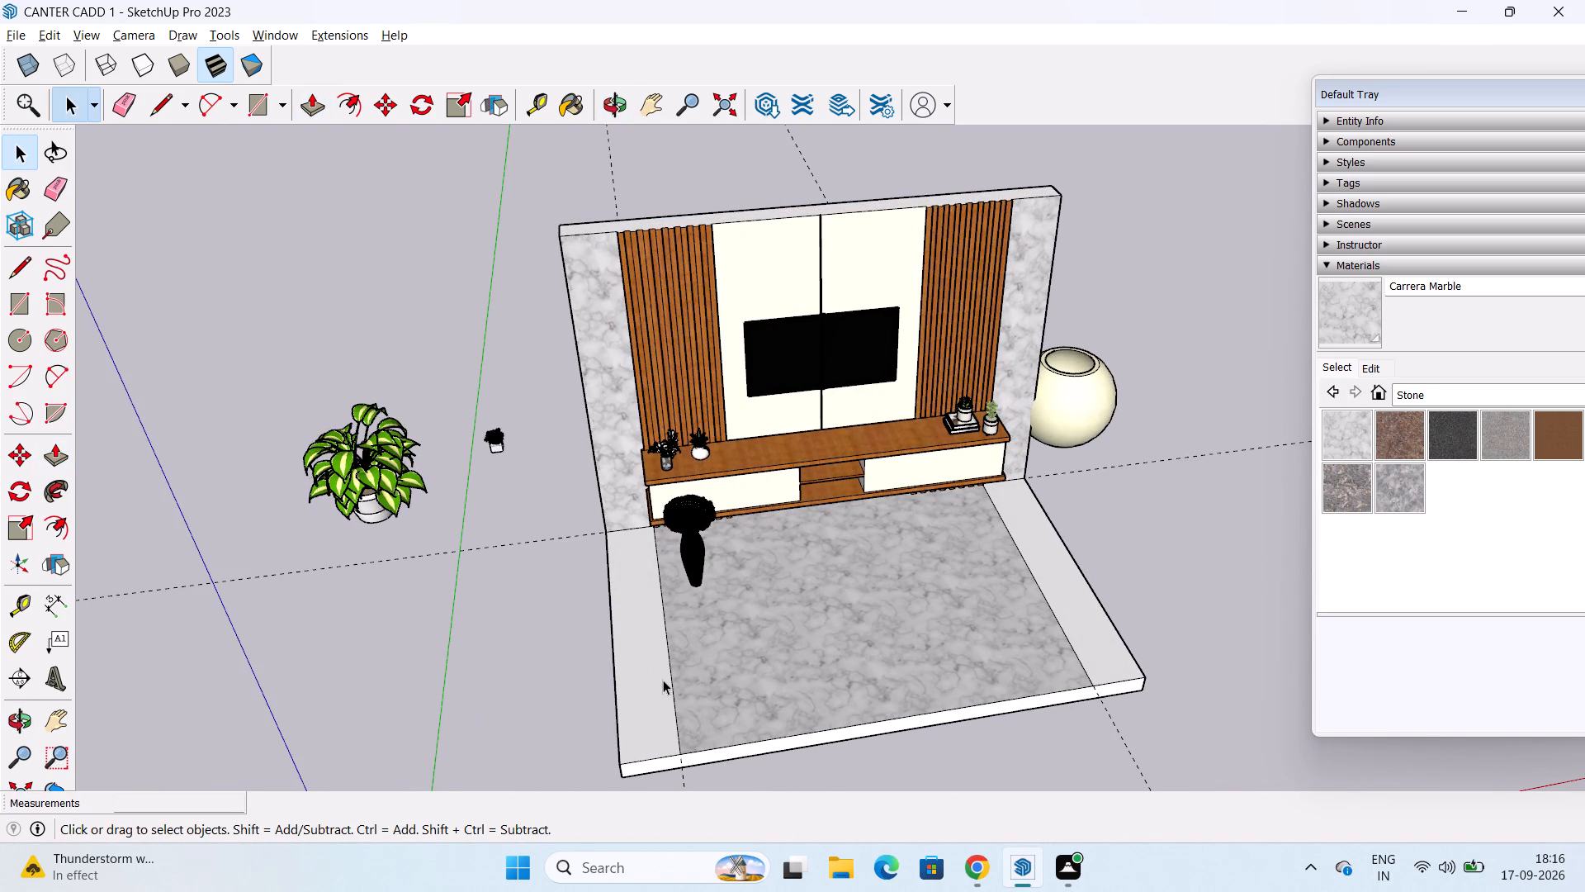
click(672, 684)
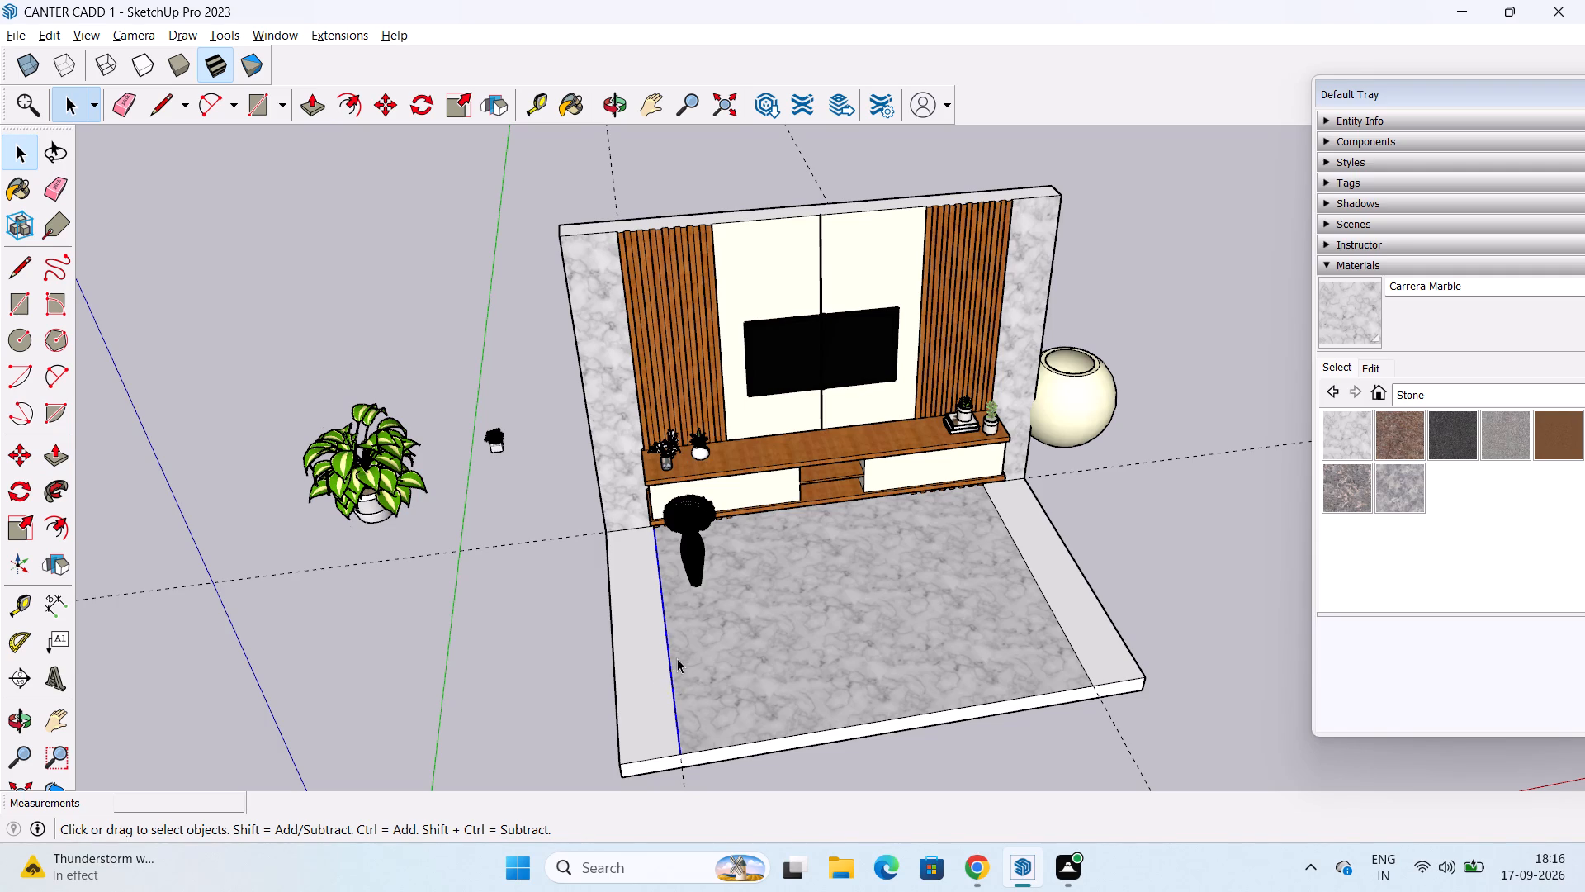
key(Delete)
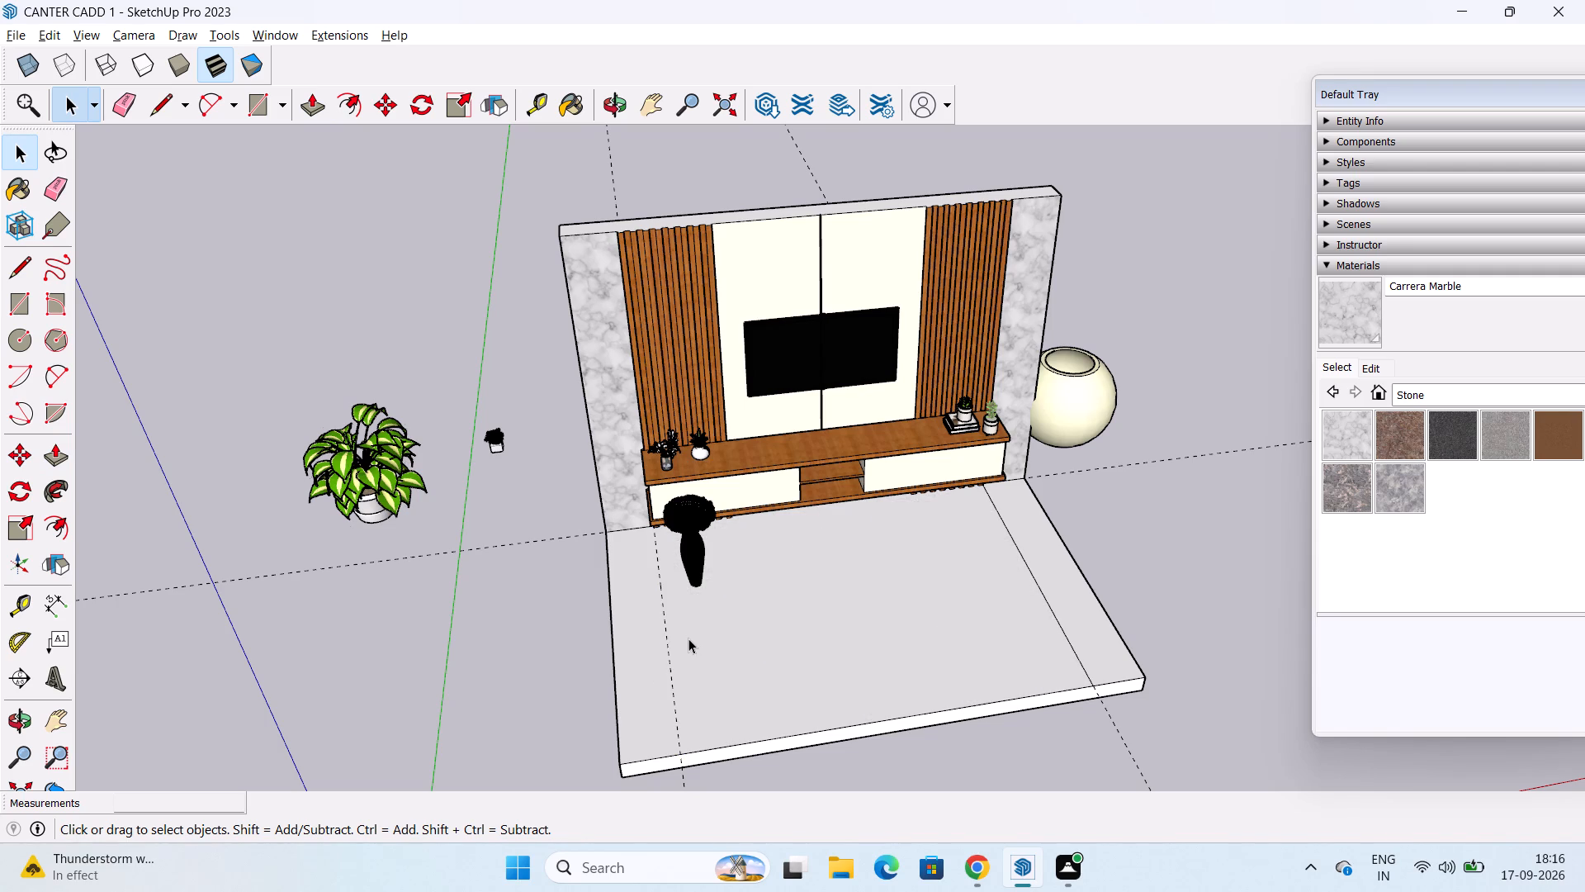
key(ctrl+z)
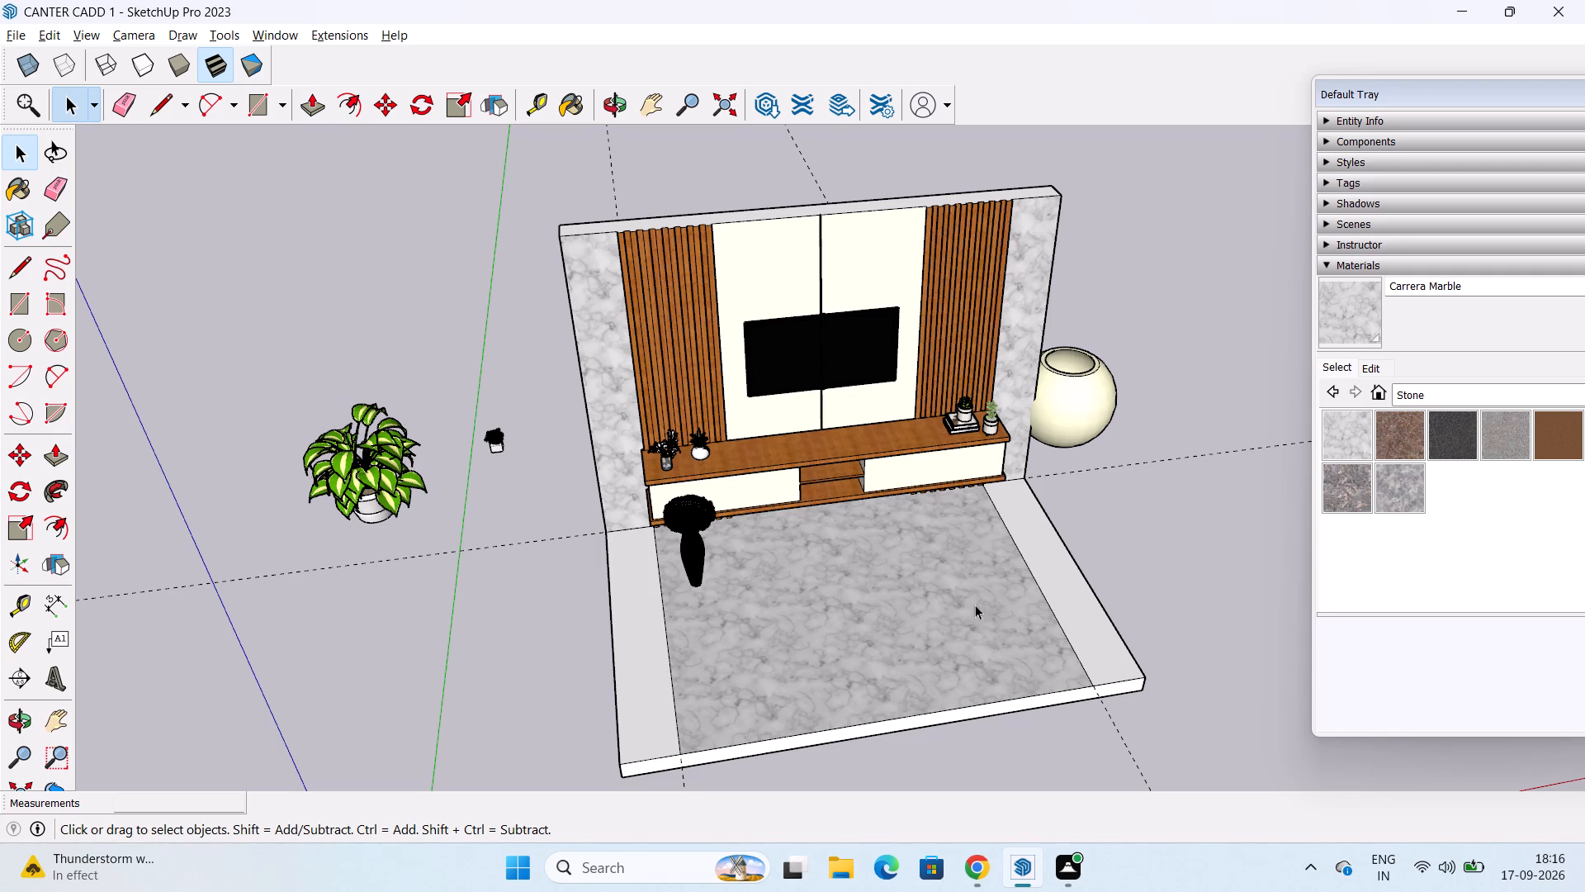
Erase the seam lines and dashed guide lines along the right and left sides of the floor.
click(1040, 591)
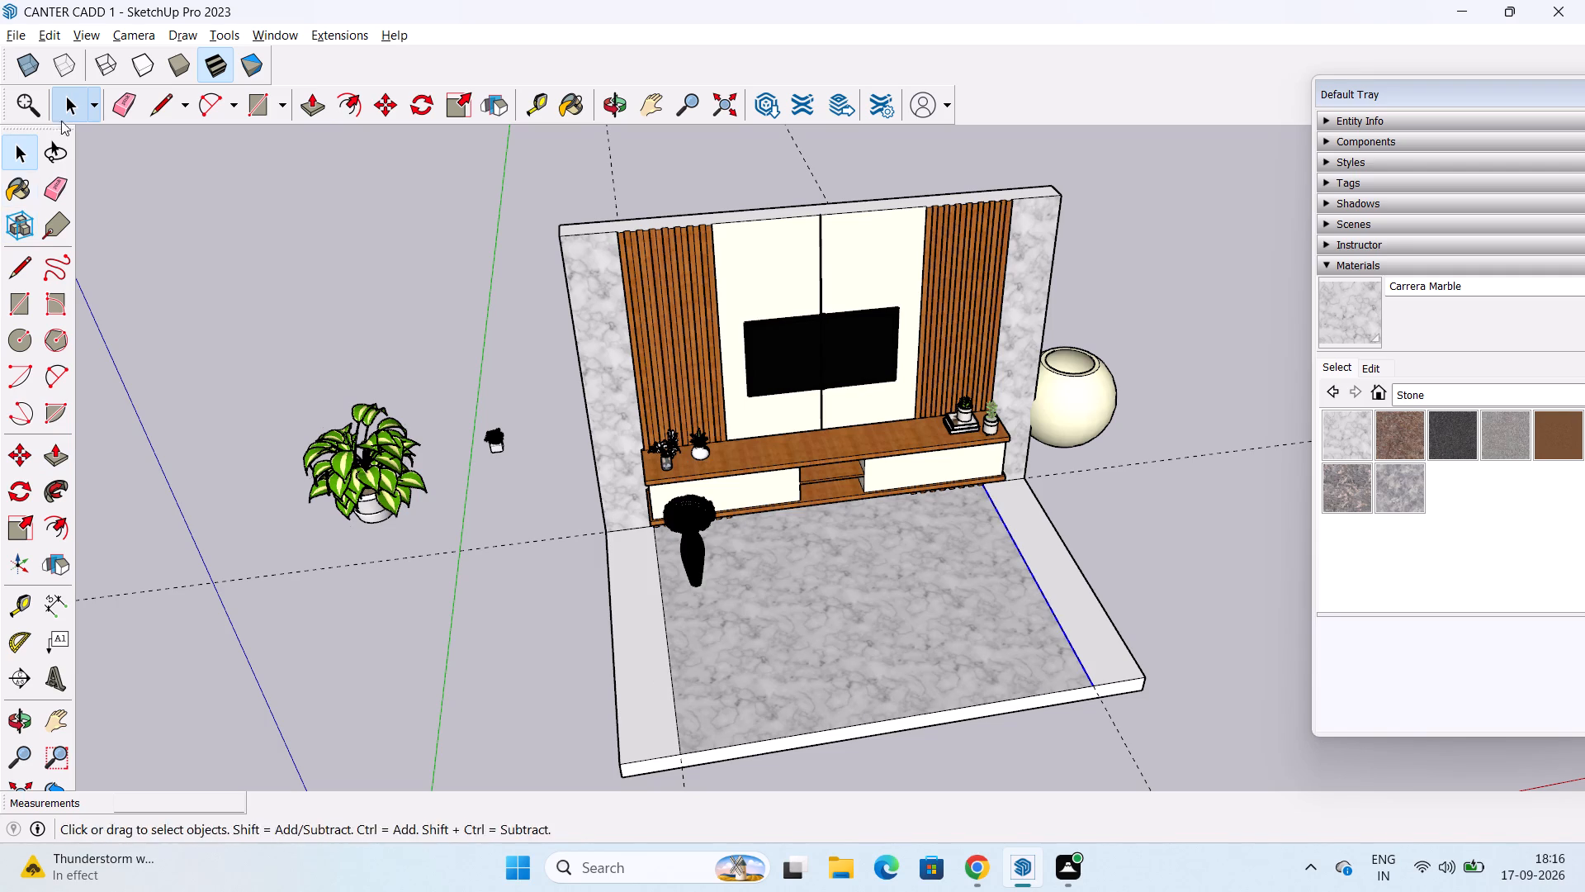
click(117, 103)
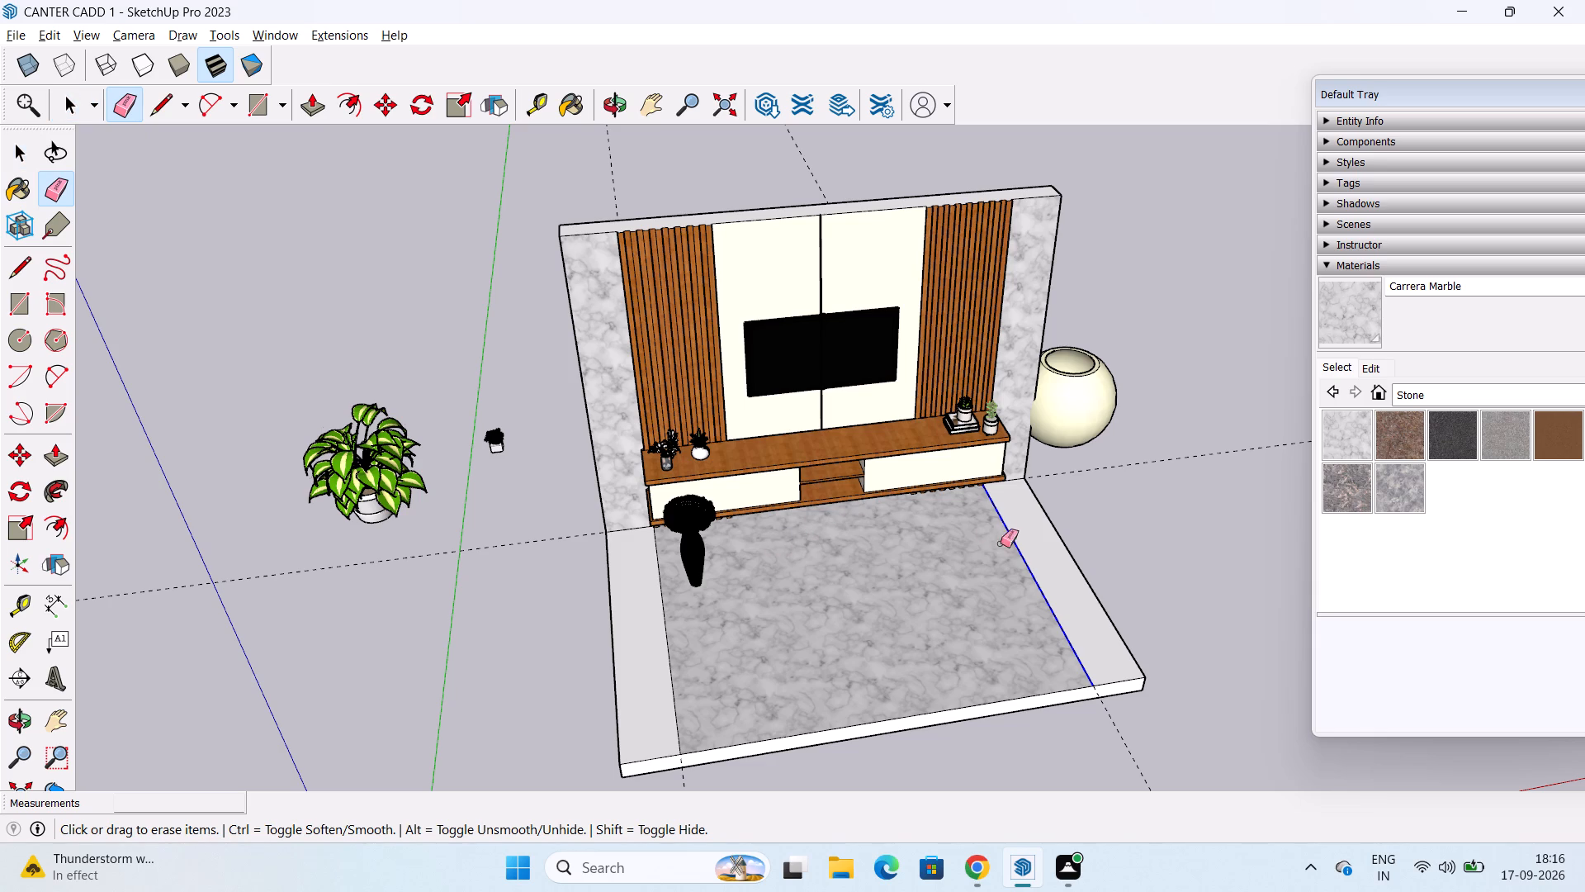
click(1023, 555)
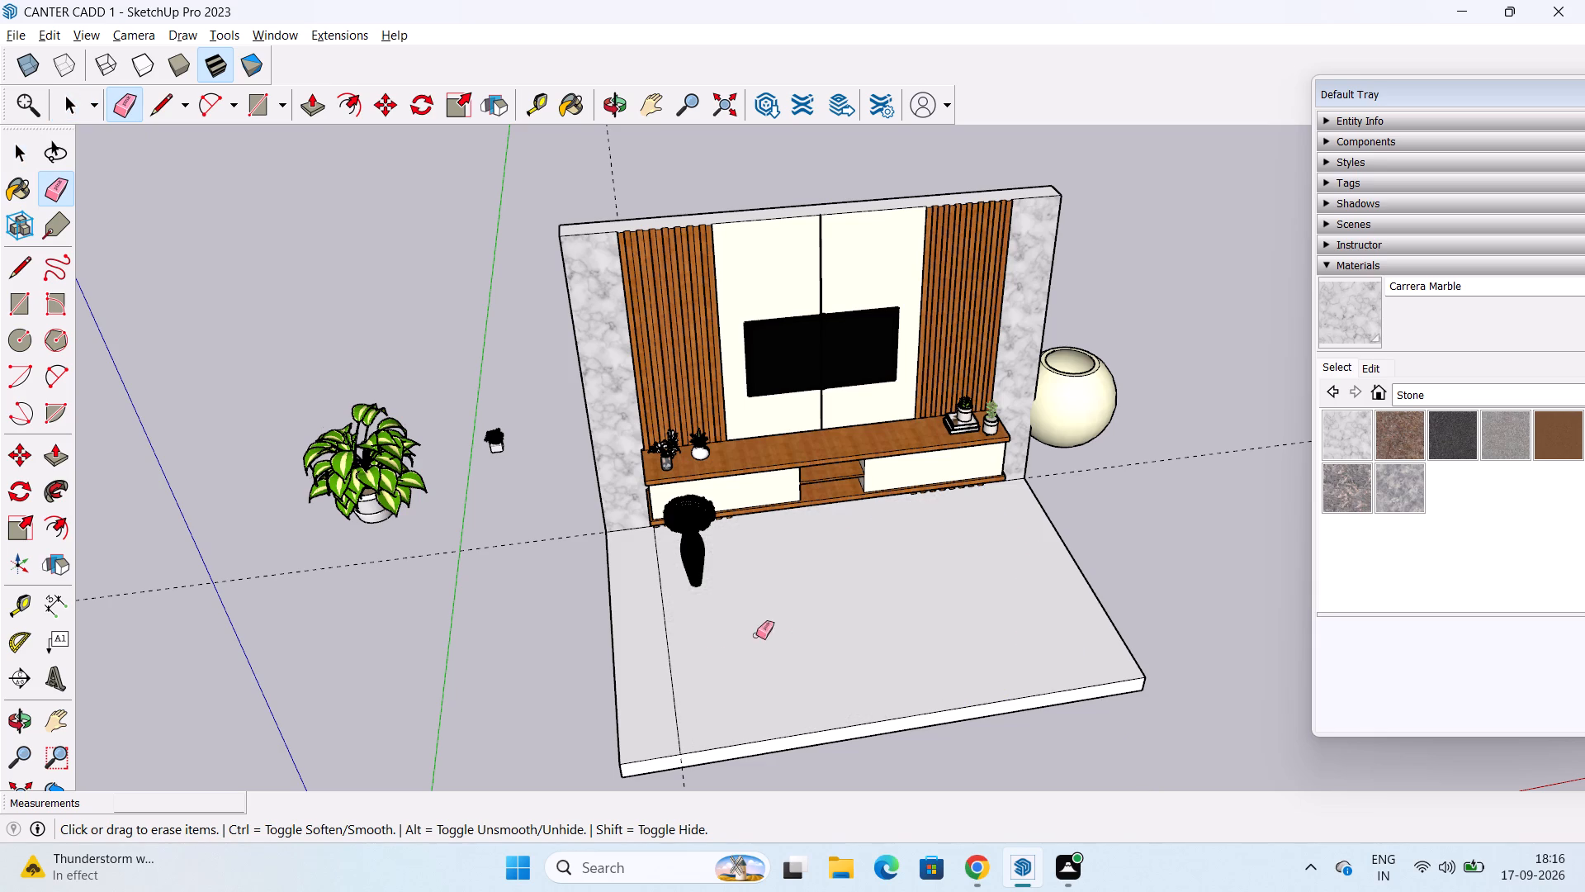
click(669, 656)
key(space)
Move the tall black vase about 1' 3 1/2" left across the floor, to the front of the left marble strip beside the TV unit.
scroll(668, 649, down, 4)
middle_drag(668, 650, 535, 371)
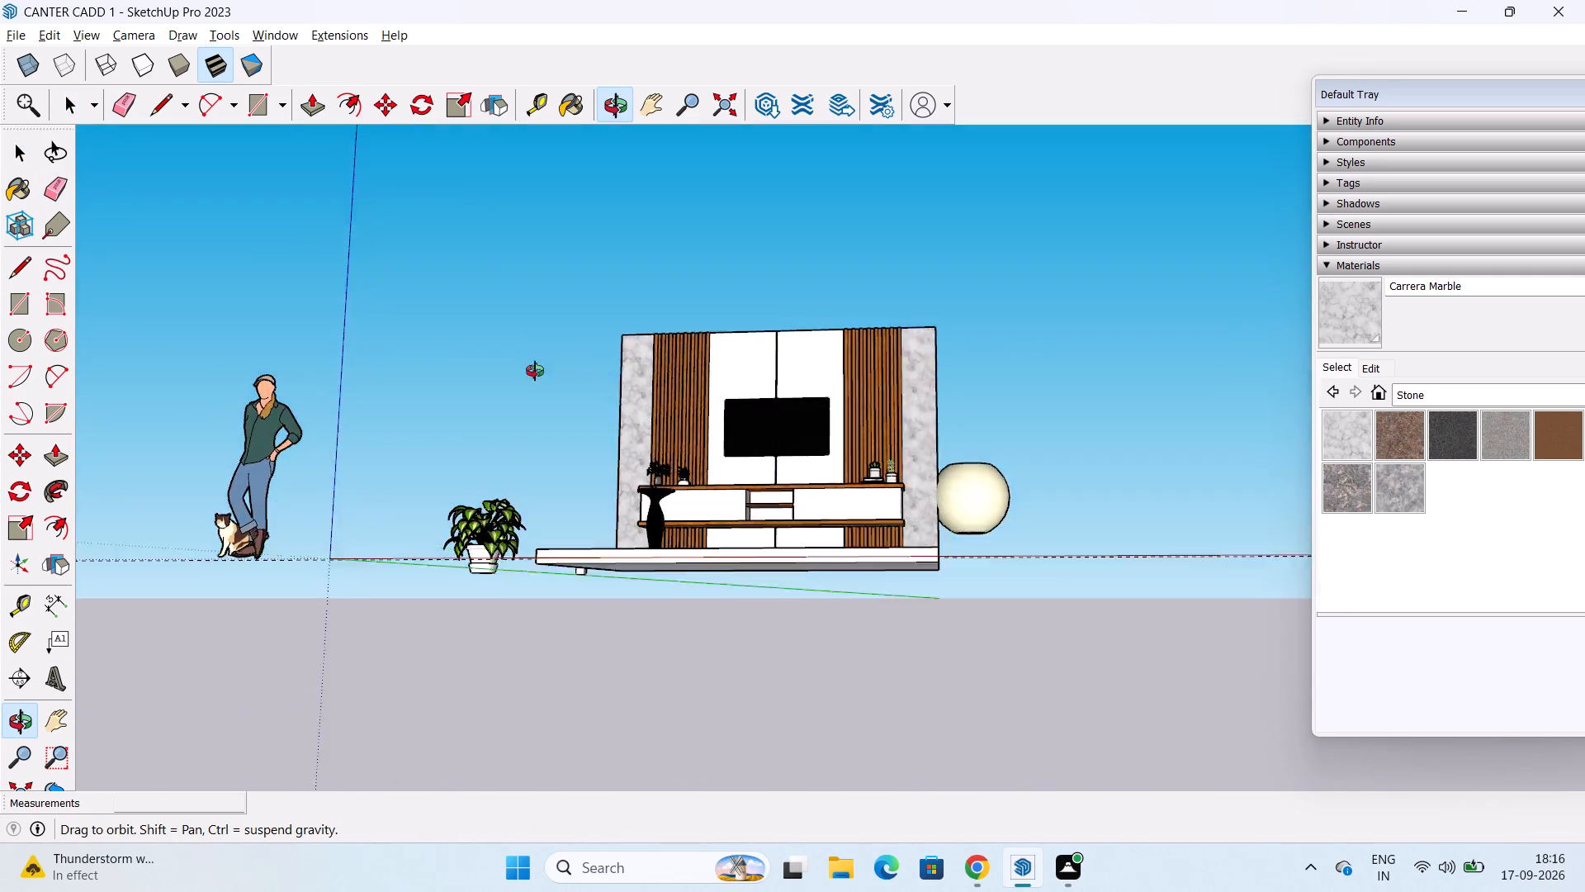
middle_drag(535, 371, 592, 520)
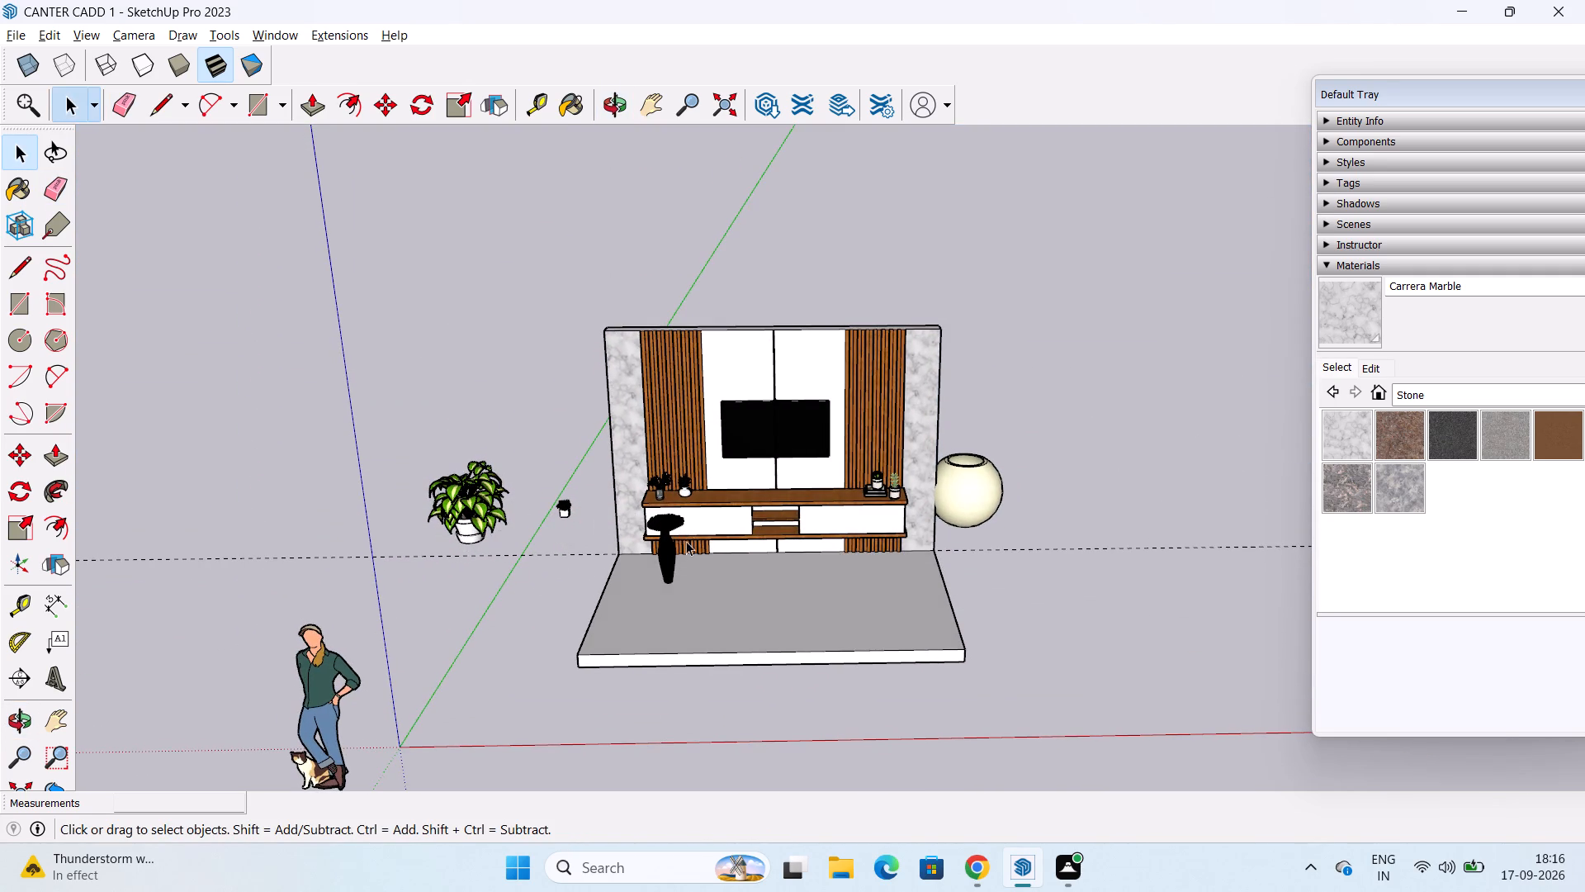
scroll(666, 562, up, 9)
middle_drag(665, 555, 705, 554)
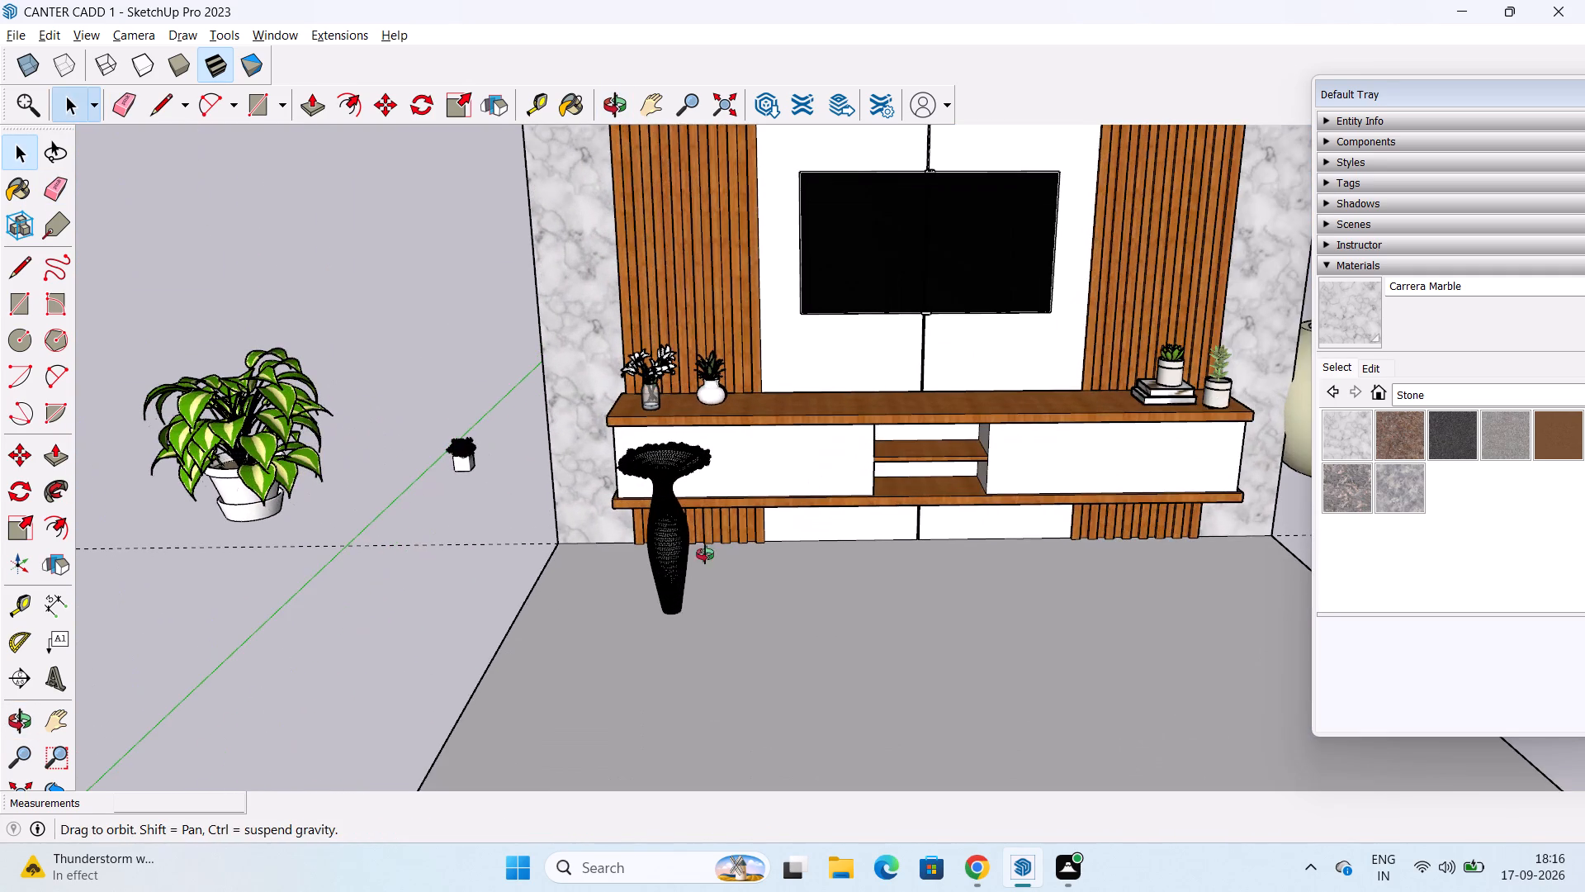
middle_drag(705, 554, 835, 582)
click(747, 581)
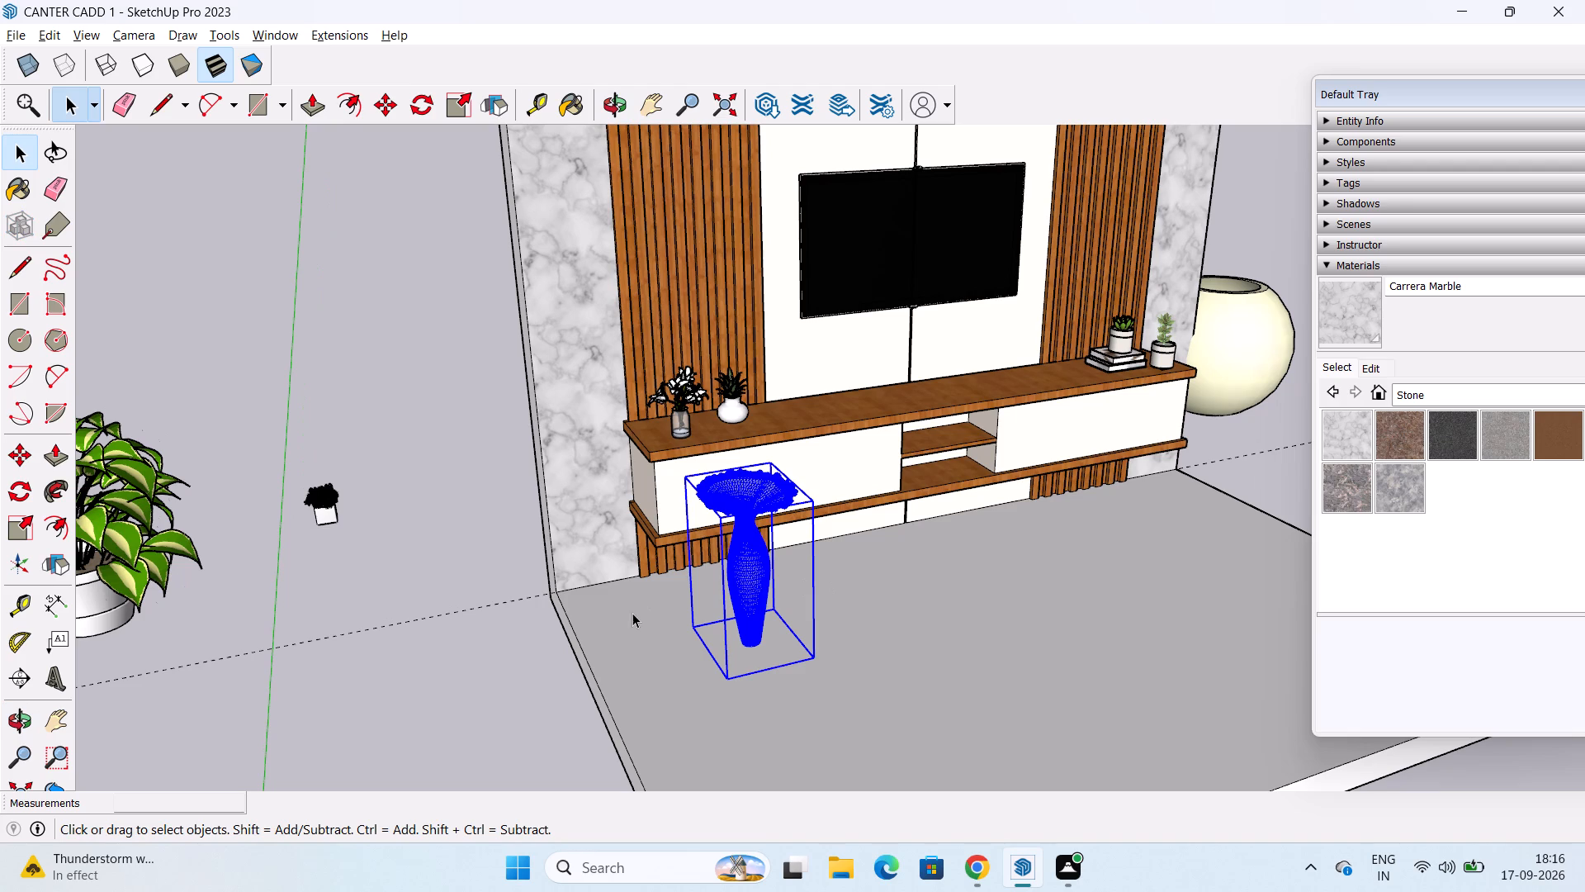
key(m)
click(693, 633)
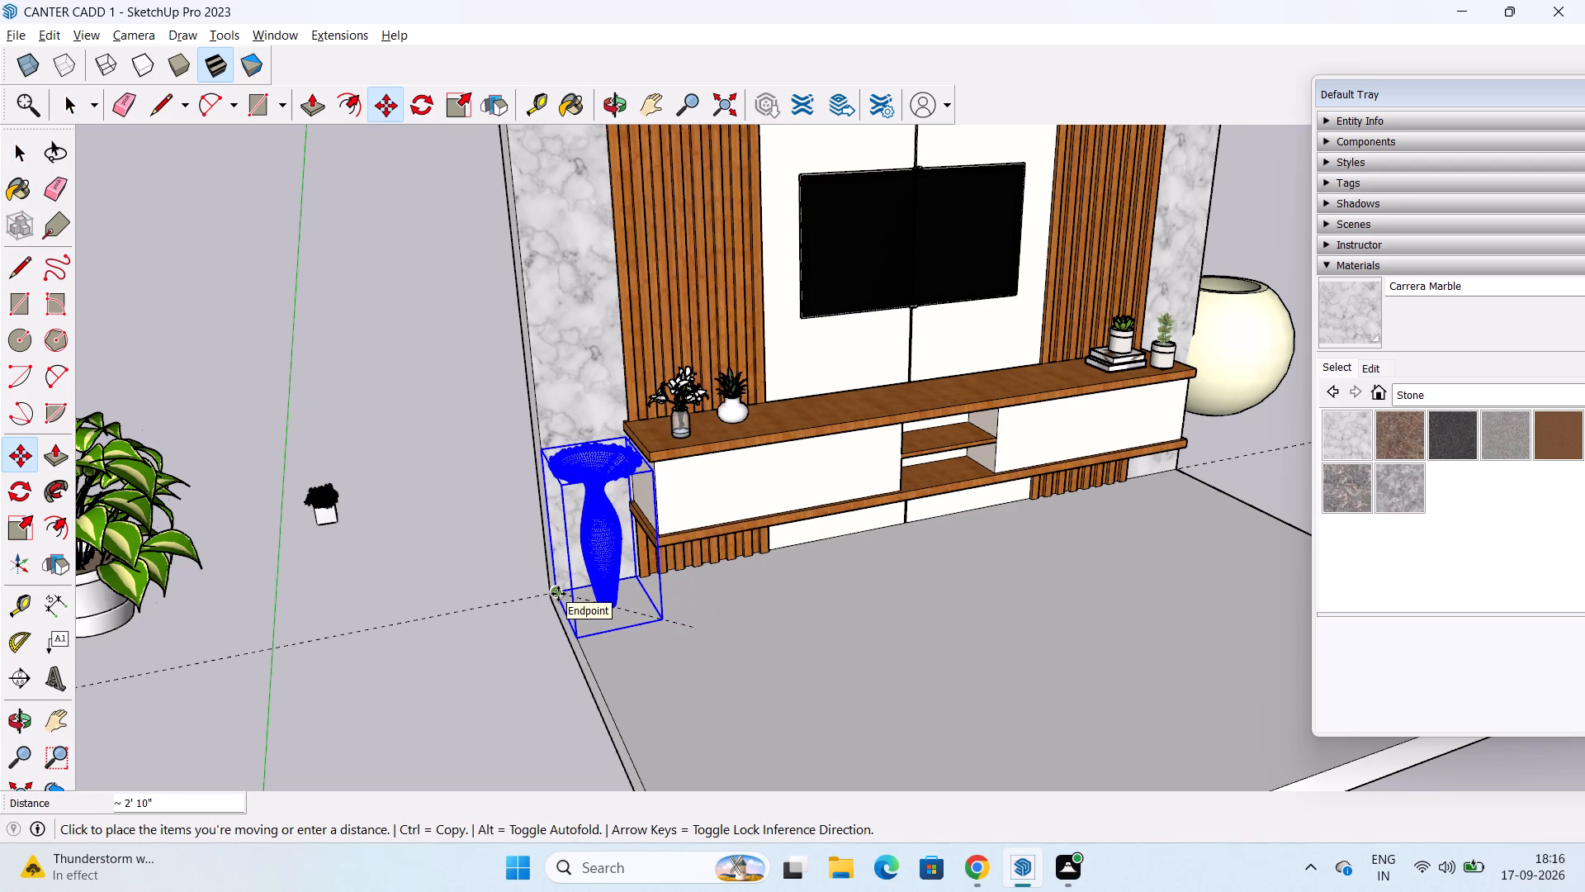
click(617, 647)
key(space)
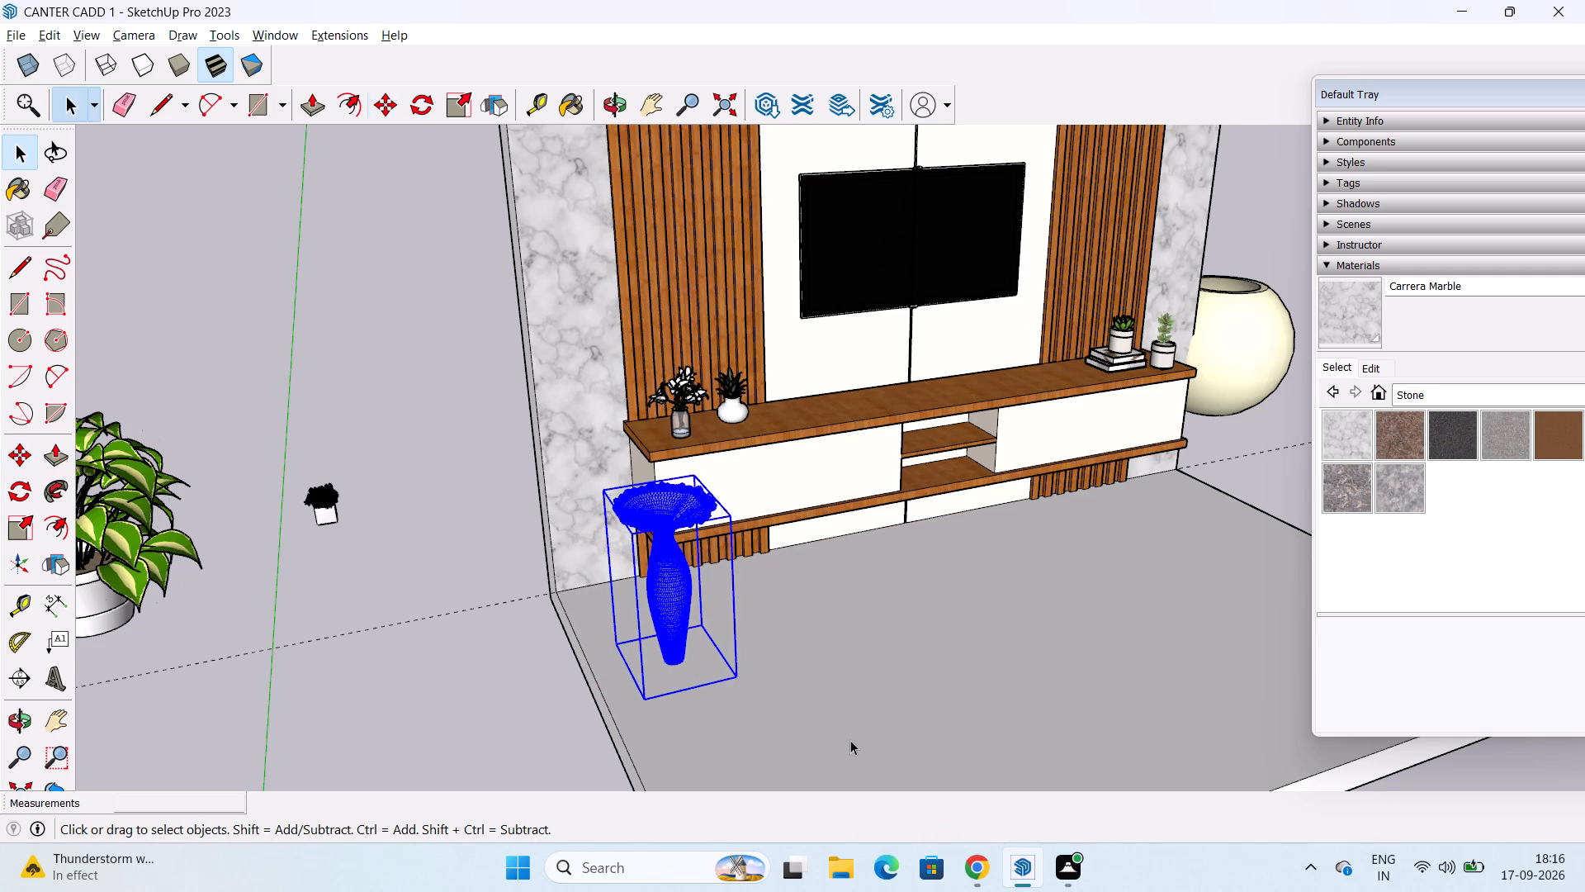
scroll(859, 732, down, 1)
middle_drag(850, 699, 708, 533)
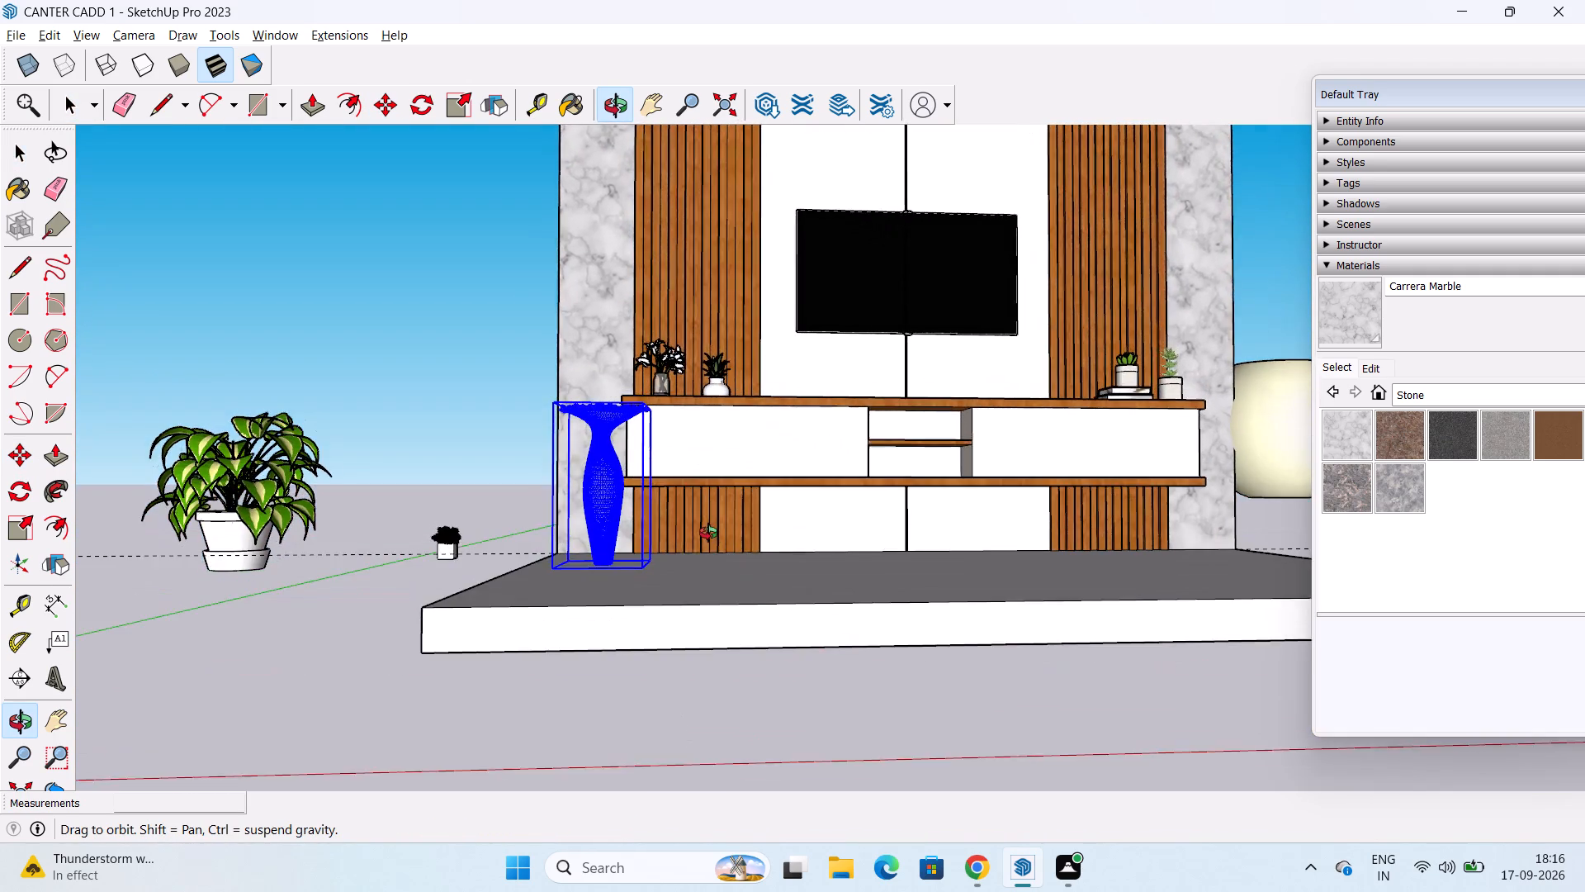
middle_drag(708, 533, 708, 536)
scroll(708, 536, down, 1)
click(346, 594)
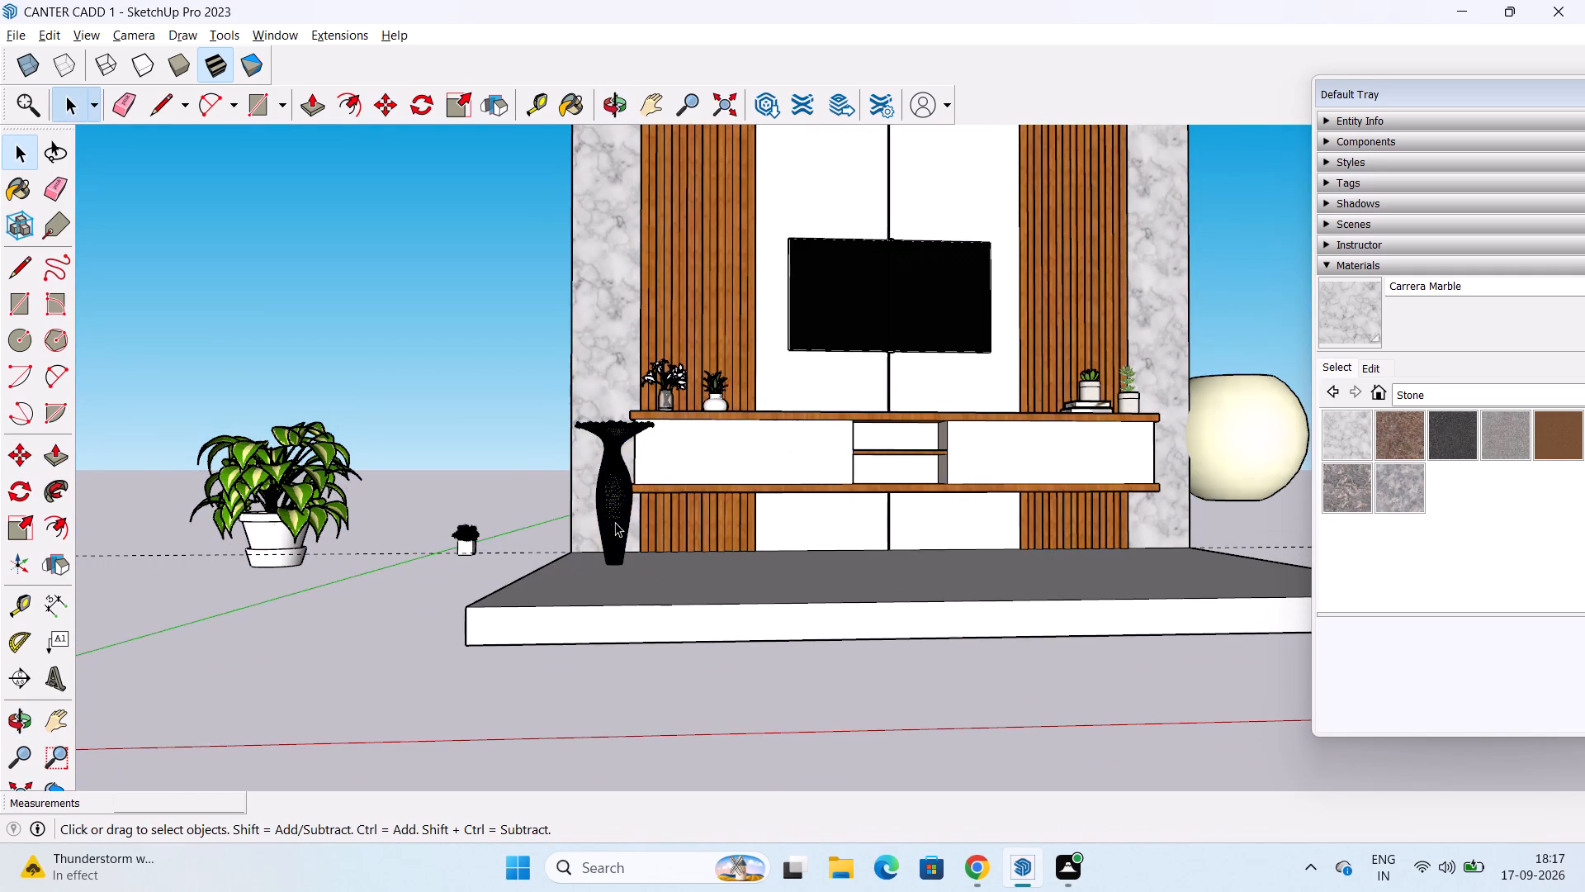
Paint the whole top face of the floor platform with the Carrera Marble material.
scroll(615, 522, down, 1)
middle_drag(706, 490, 563, 586)
scroll(706, 498, down, 1)
scroll(723, 514, up, 2)
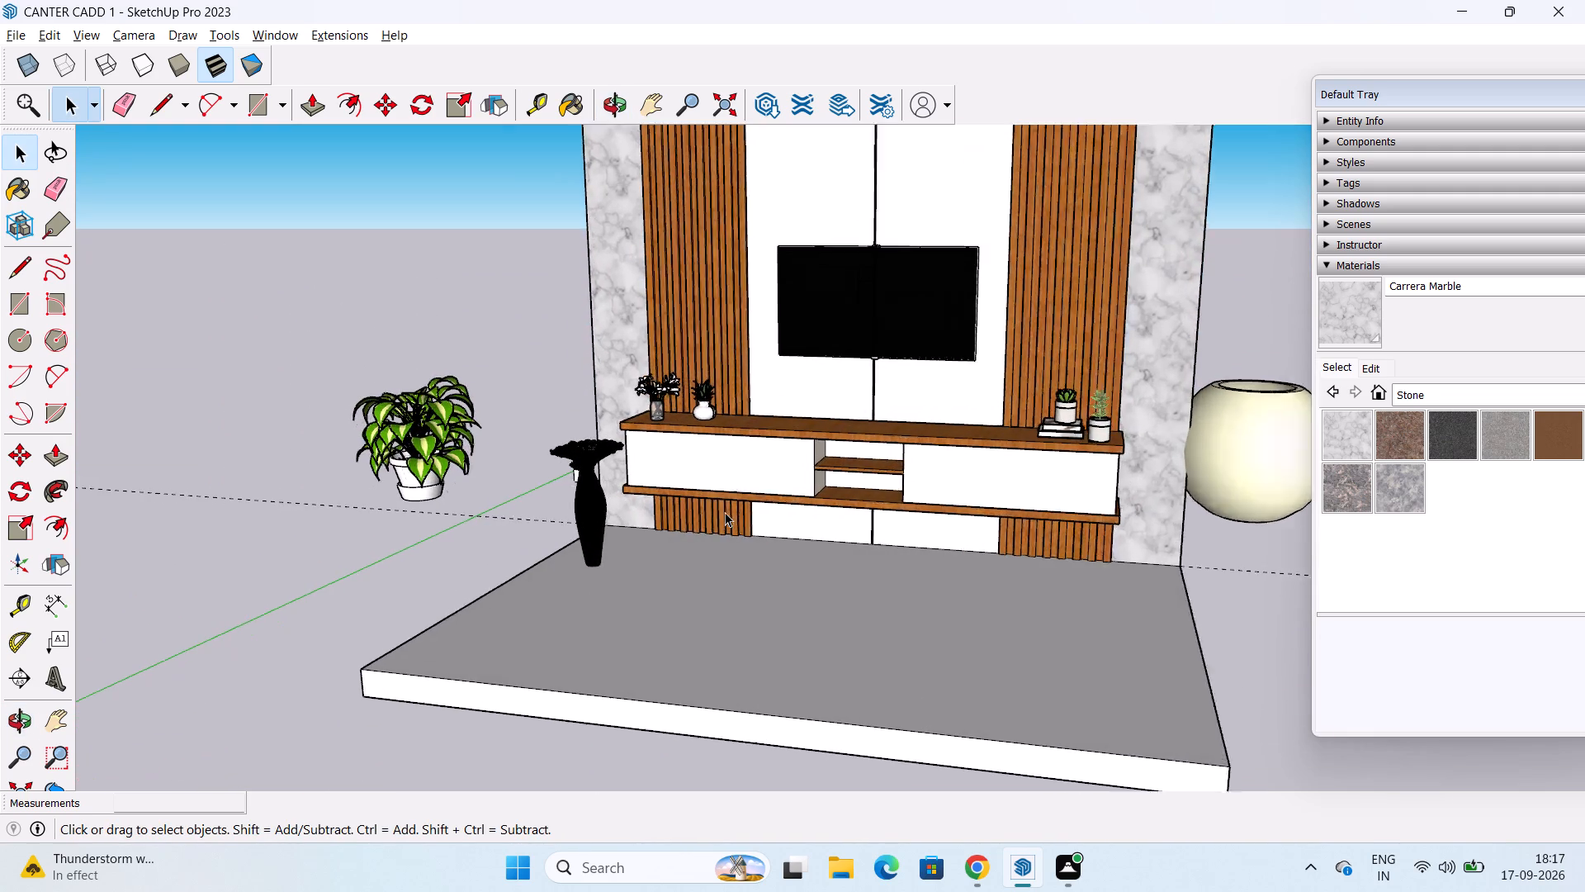
scroll(777, 467, up, 3)
scroll(791, 451, down, 7)
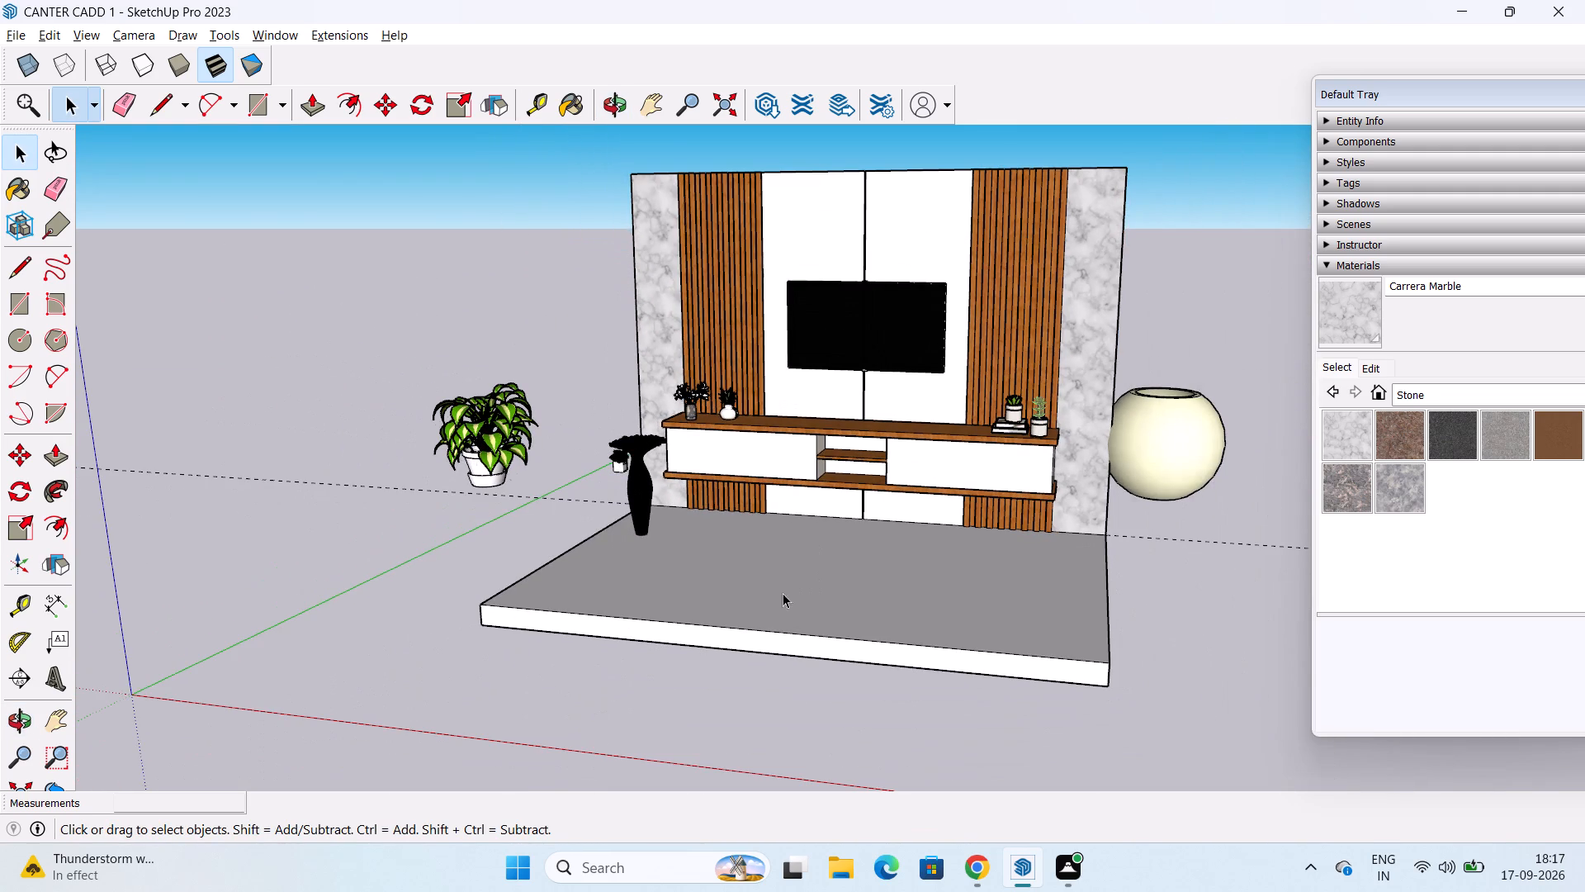
click(1343, 438)
click(1039, 595)
scroll(853, 625, down, 1)
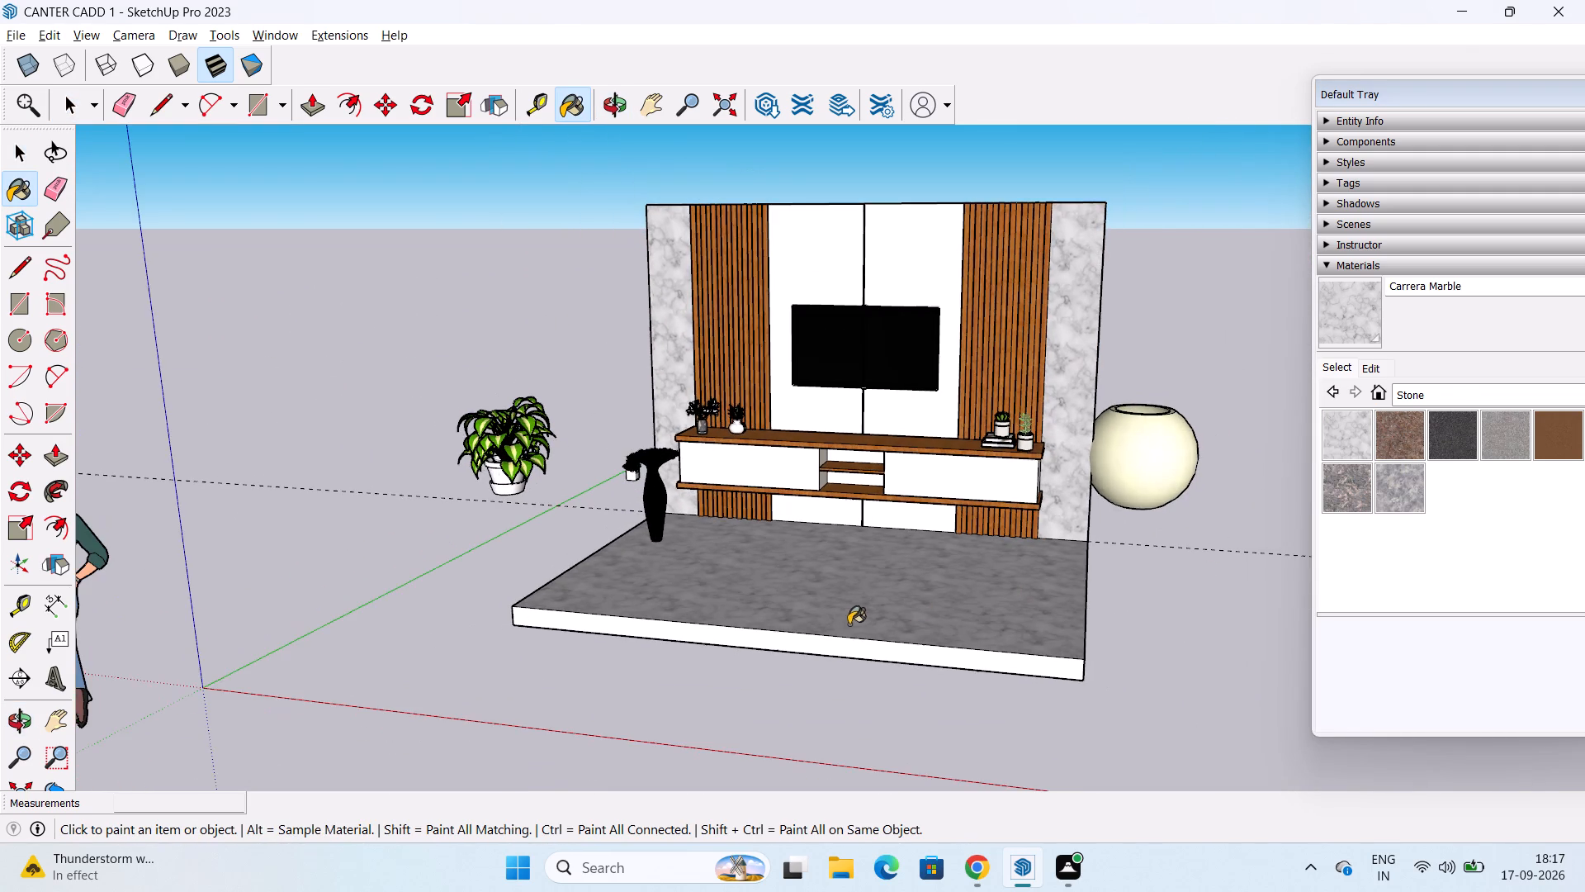
middle_drag(810, 604, 884, 747)
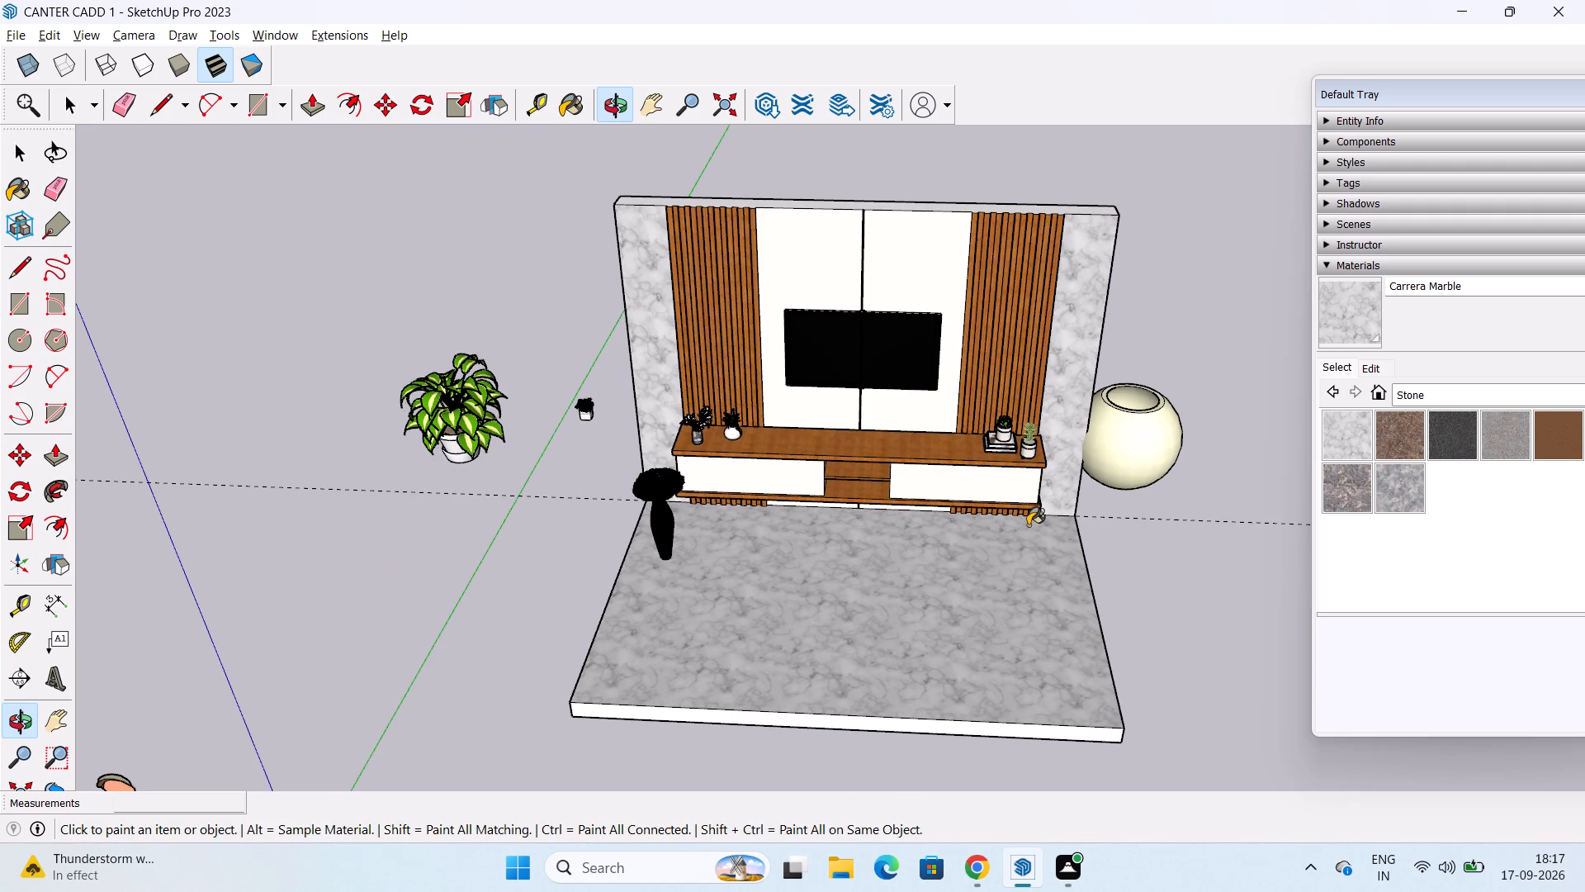
middle_drag(734, 579, 594, 518)
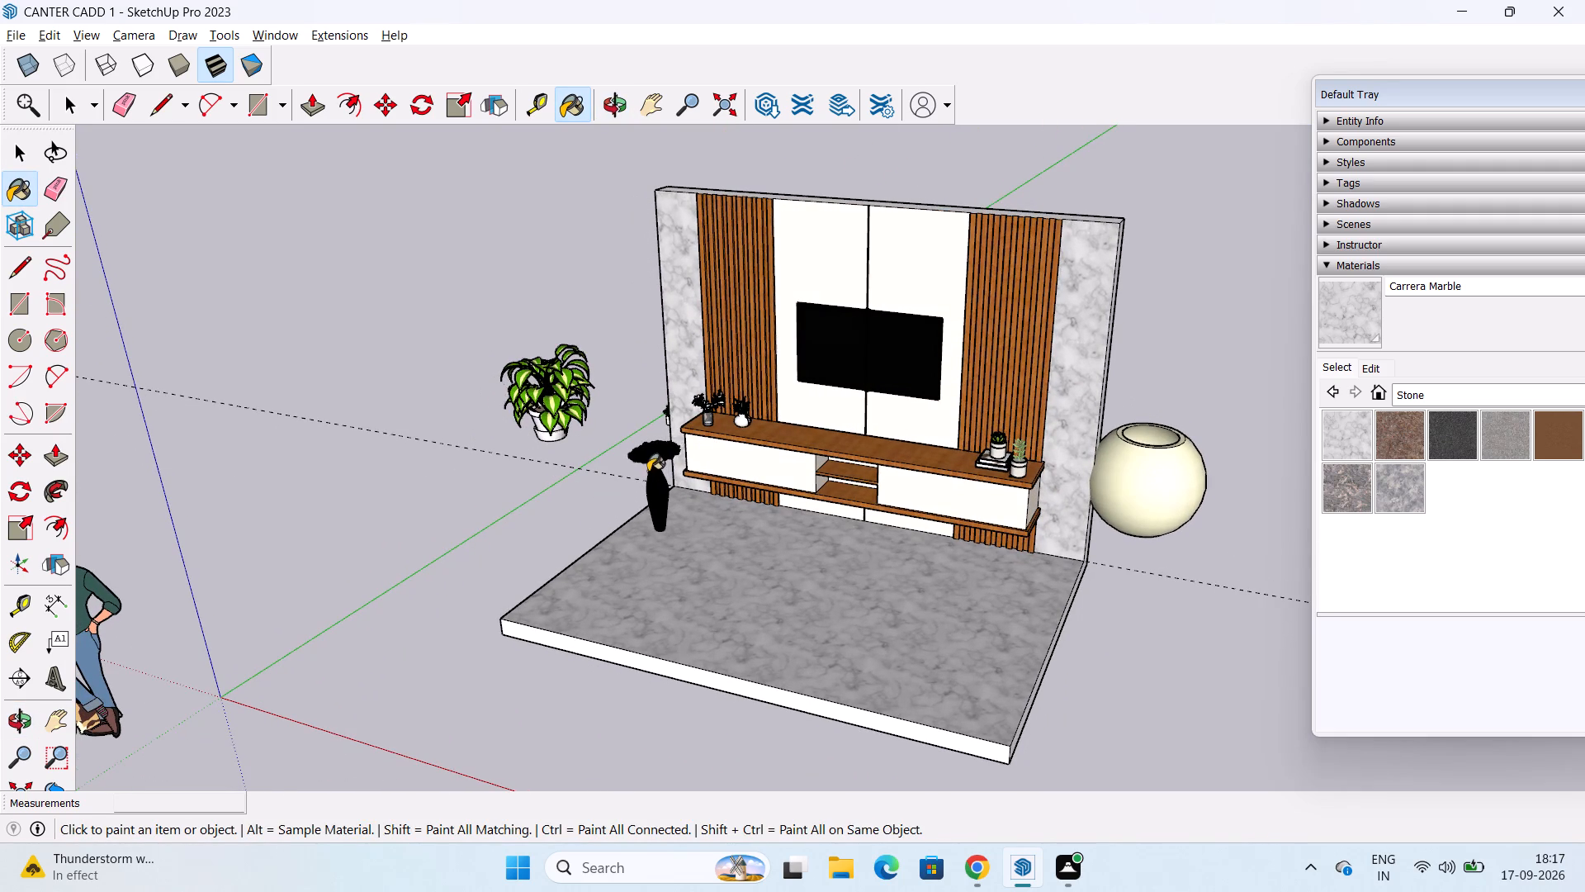
key(space)
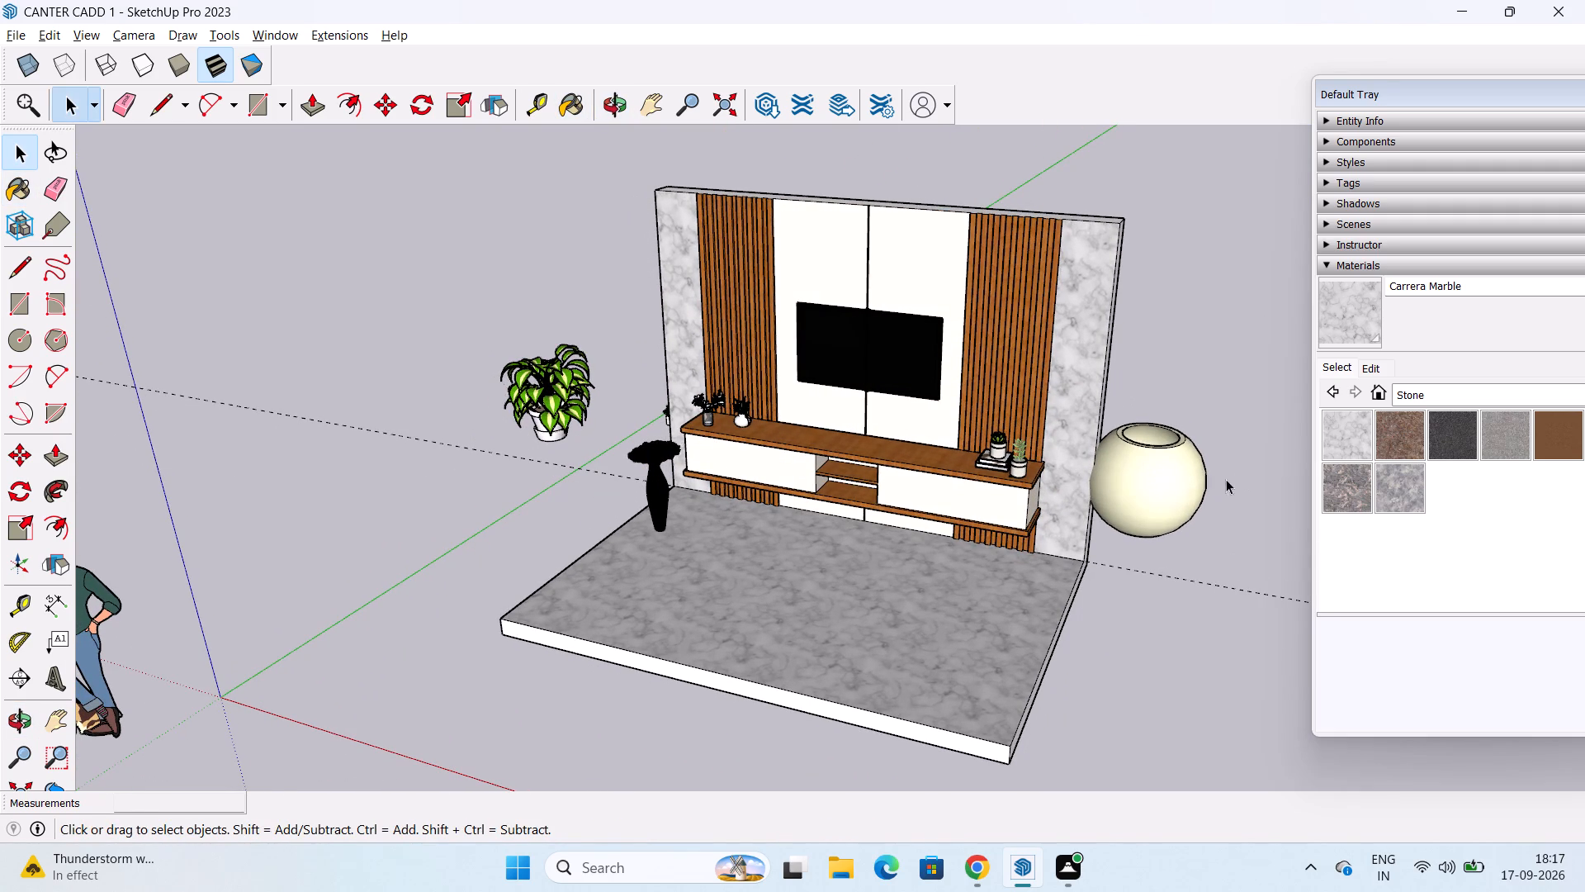
Delete the large cream round vase standing to the right of the wall.
click(1180, 491)
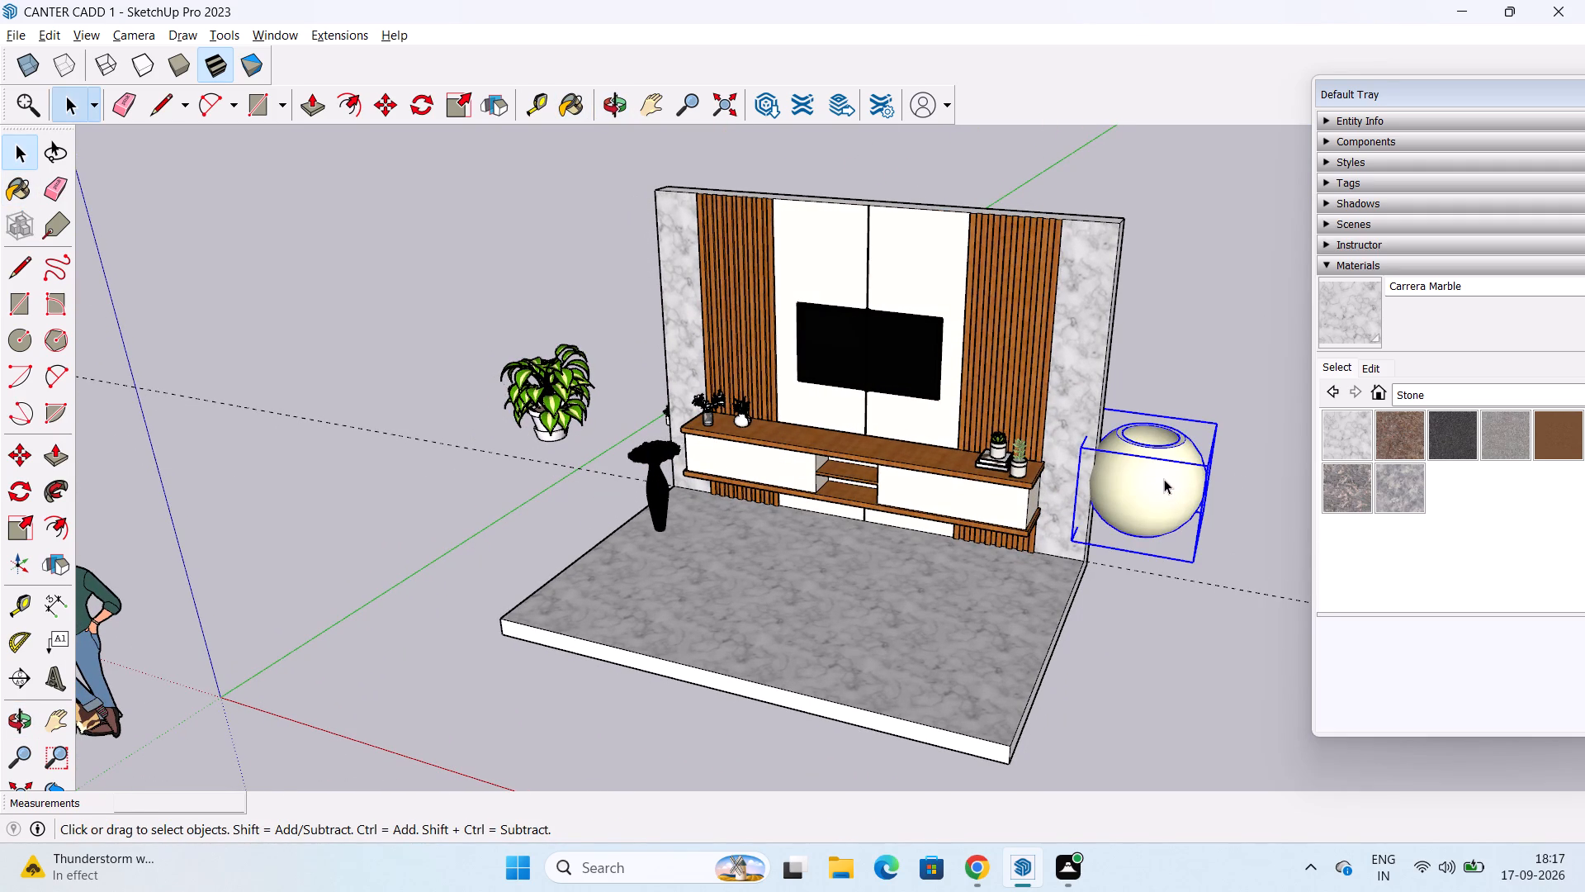
key(Delete)
Delete the large leafy potted plant standing to the left of the wall.
click(563, 409)
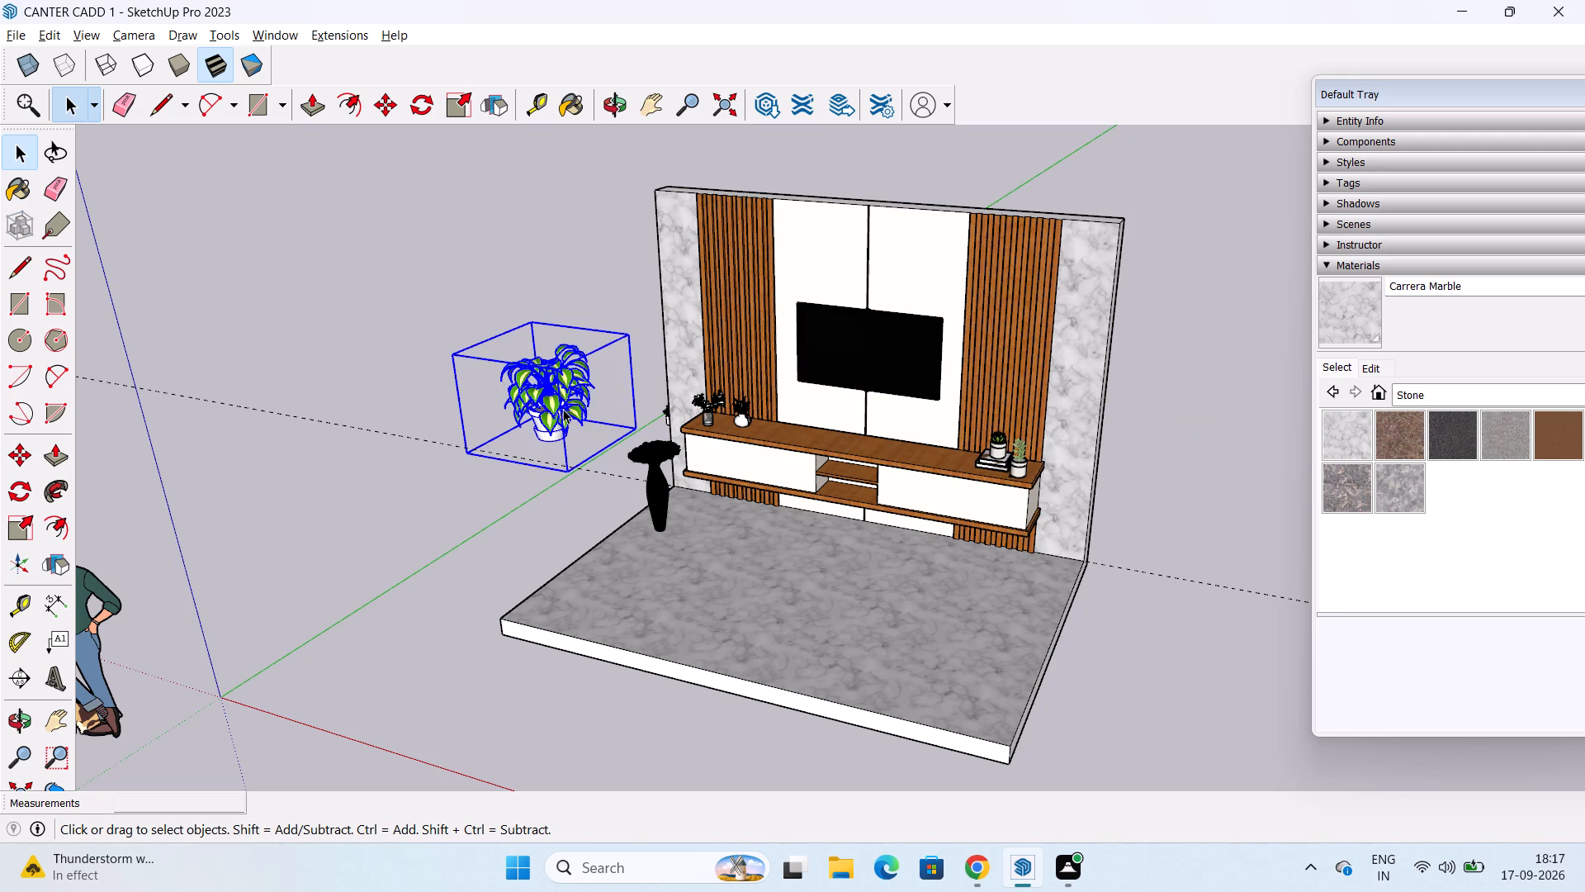
key(Delete)
Move the small square-potted plant about 13' 6 13/16" from beside the wall into the lower open compartment of the TV unit.
middle_drag(563, 418, 754, 375)
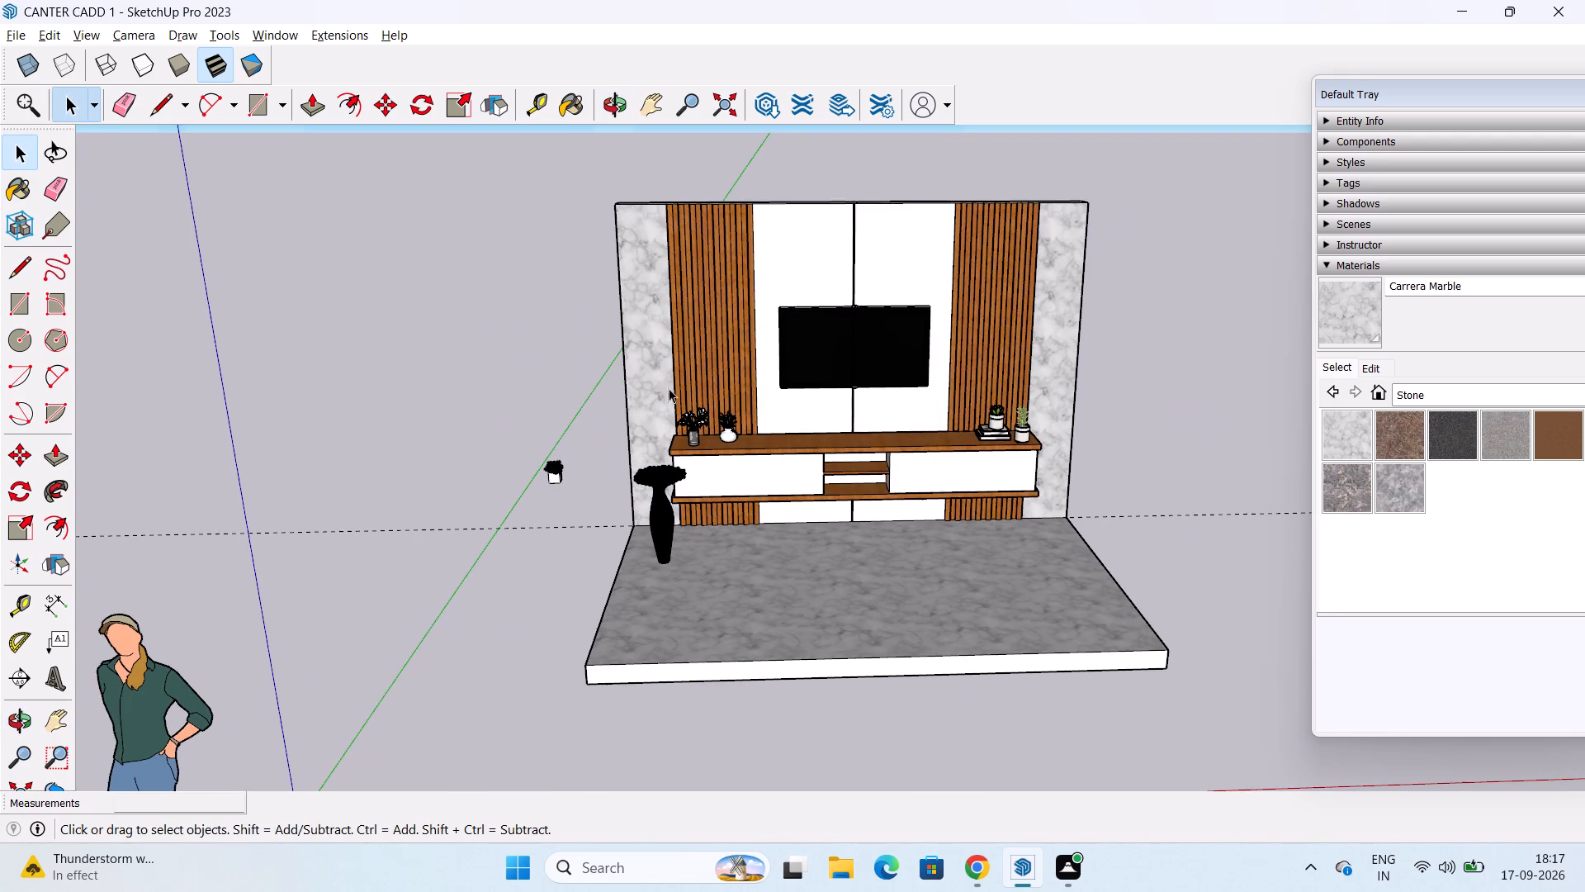
click(555, 472)
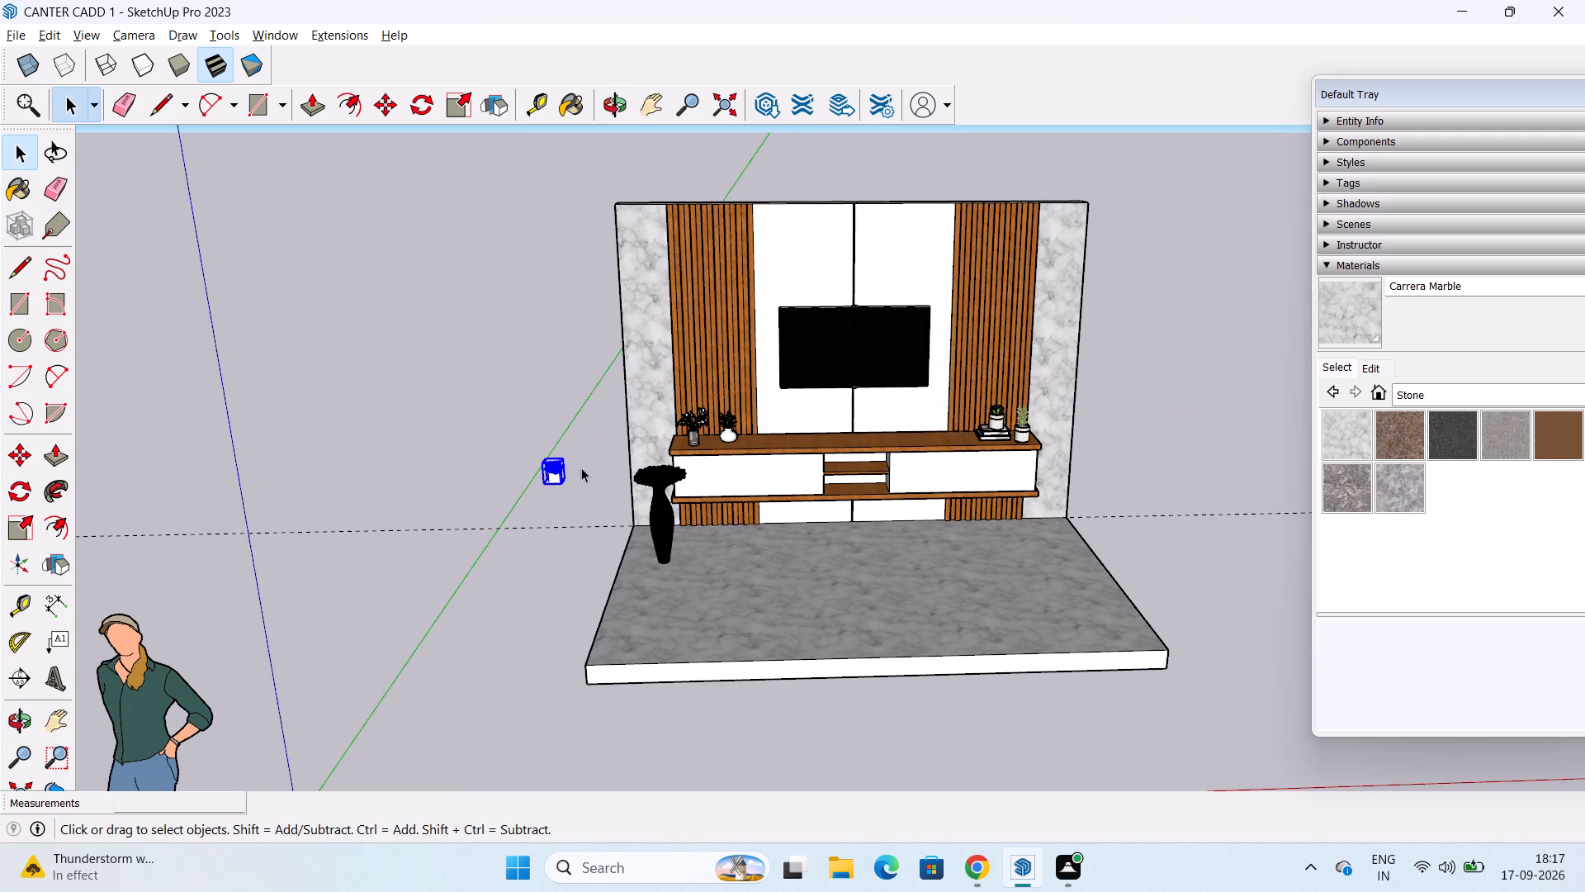
key(m)
click(562, 485)
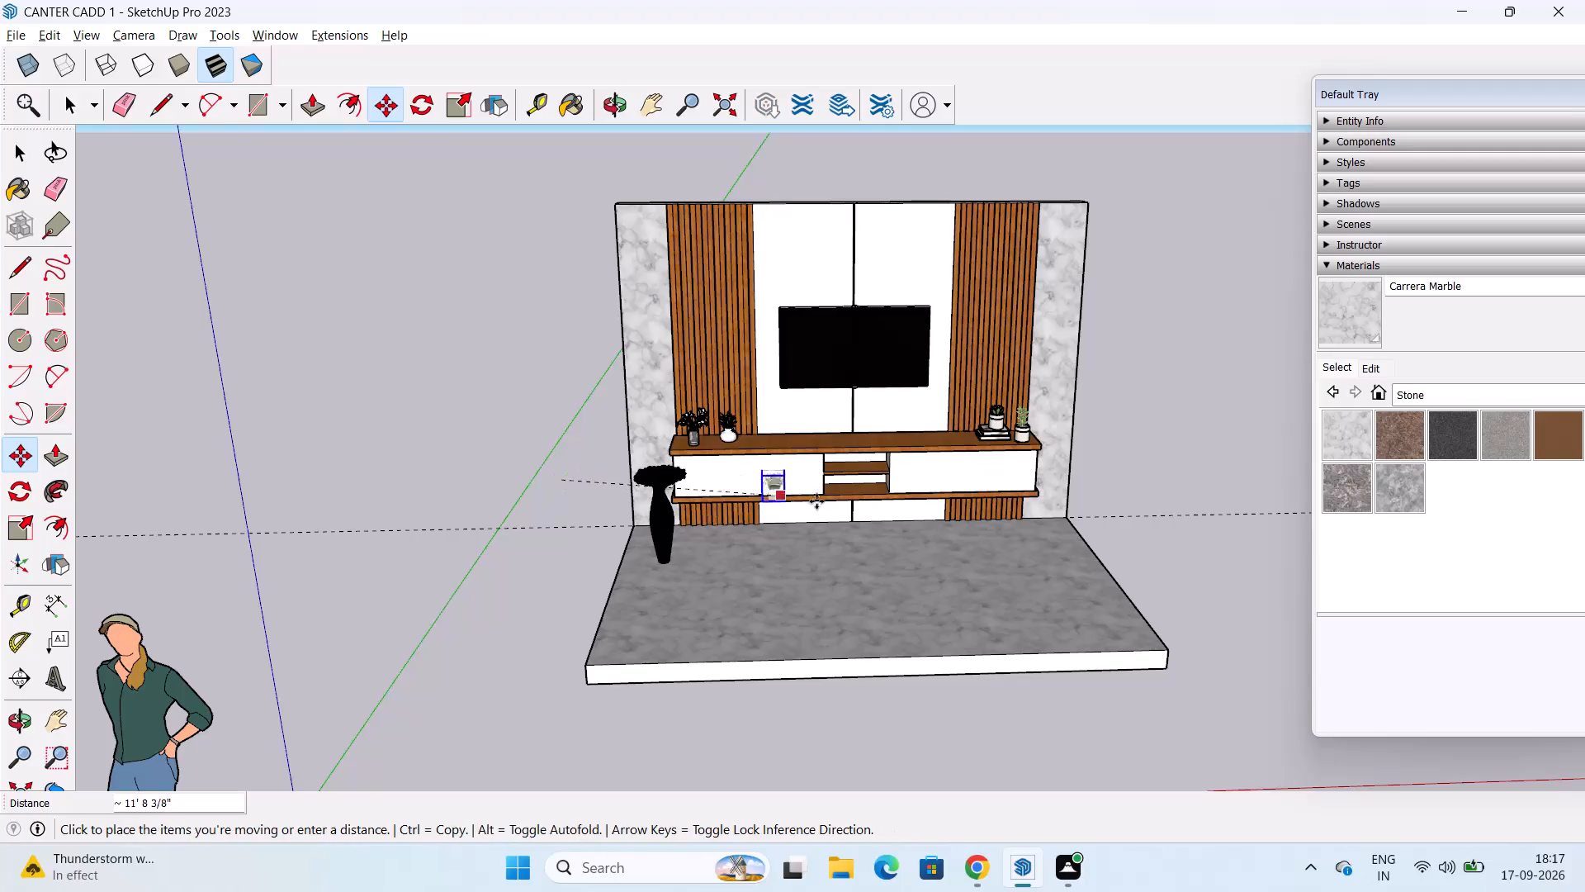
scroll(873, 499, up, 12)
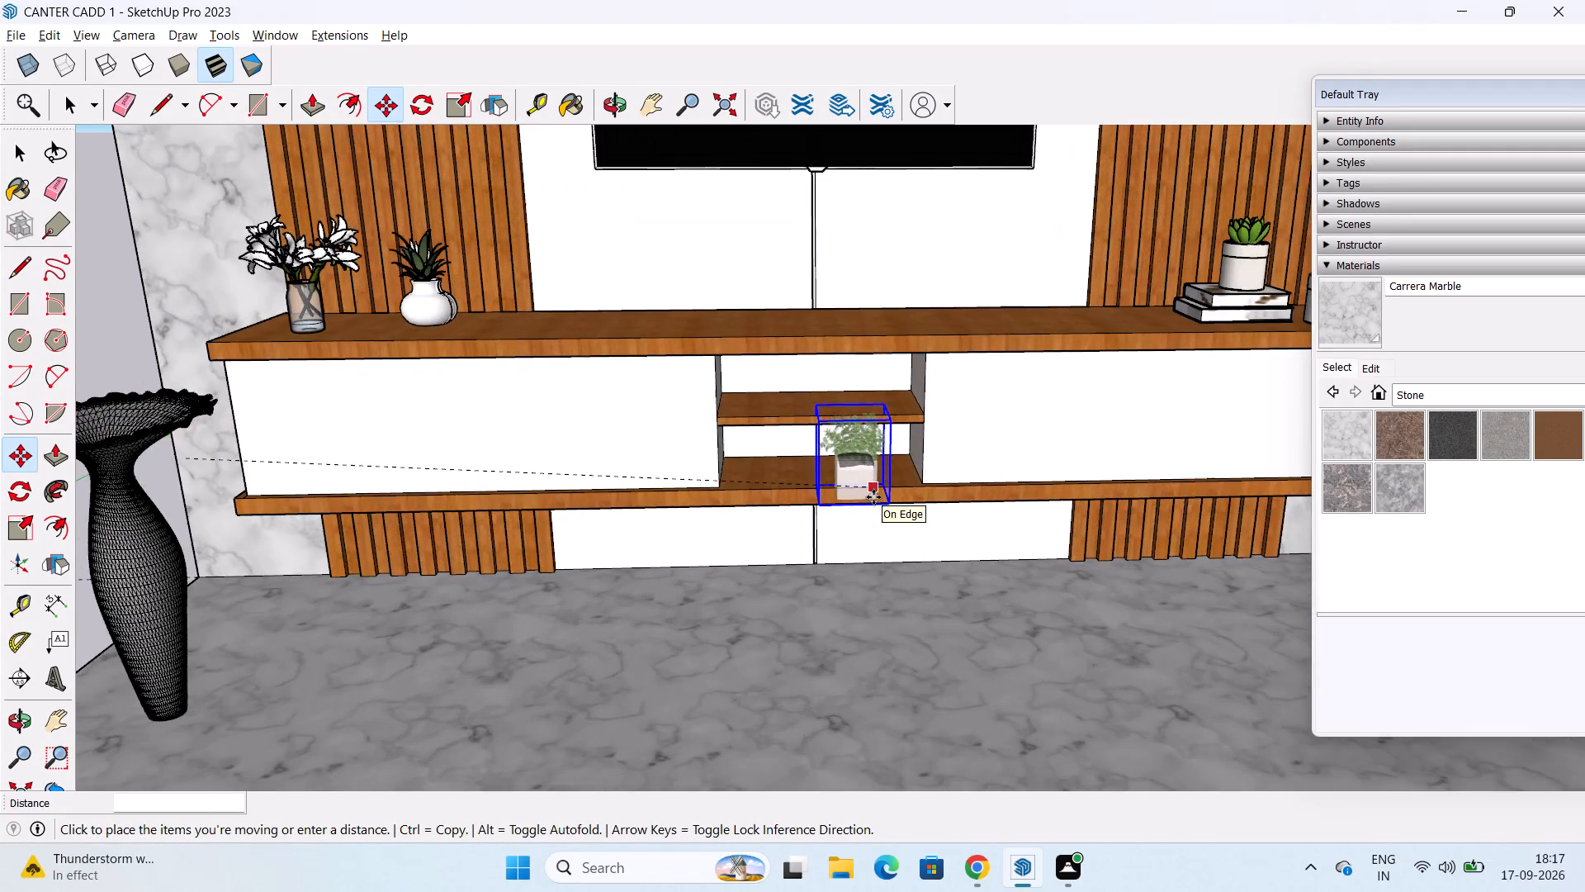
scroll(873, 497, up, 13)
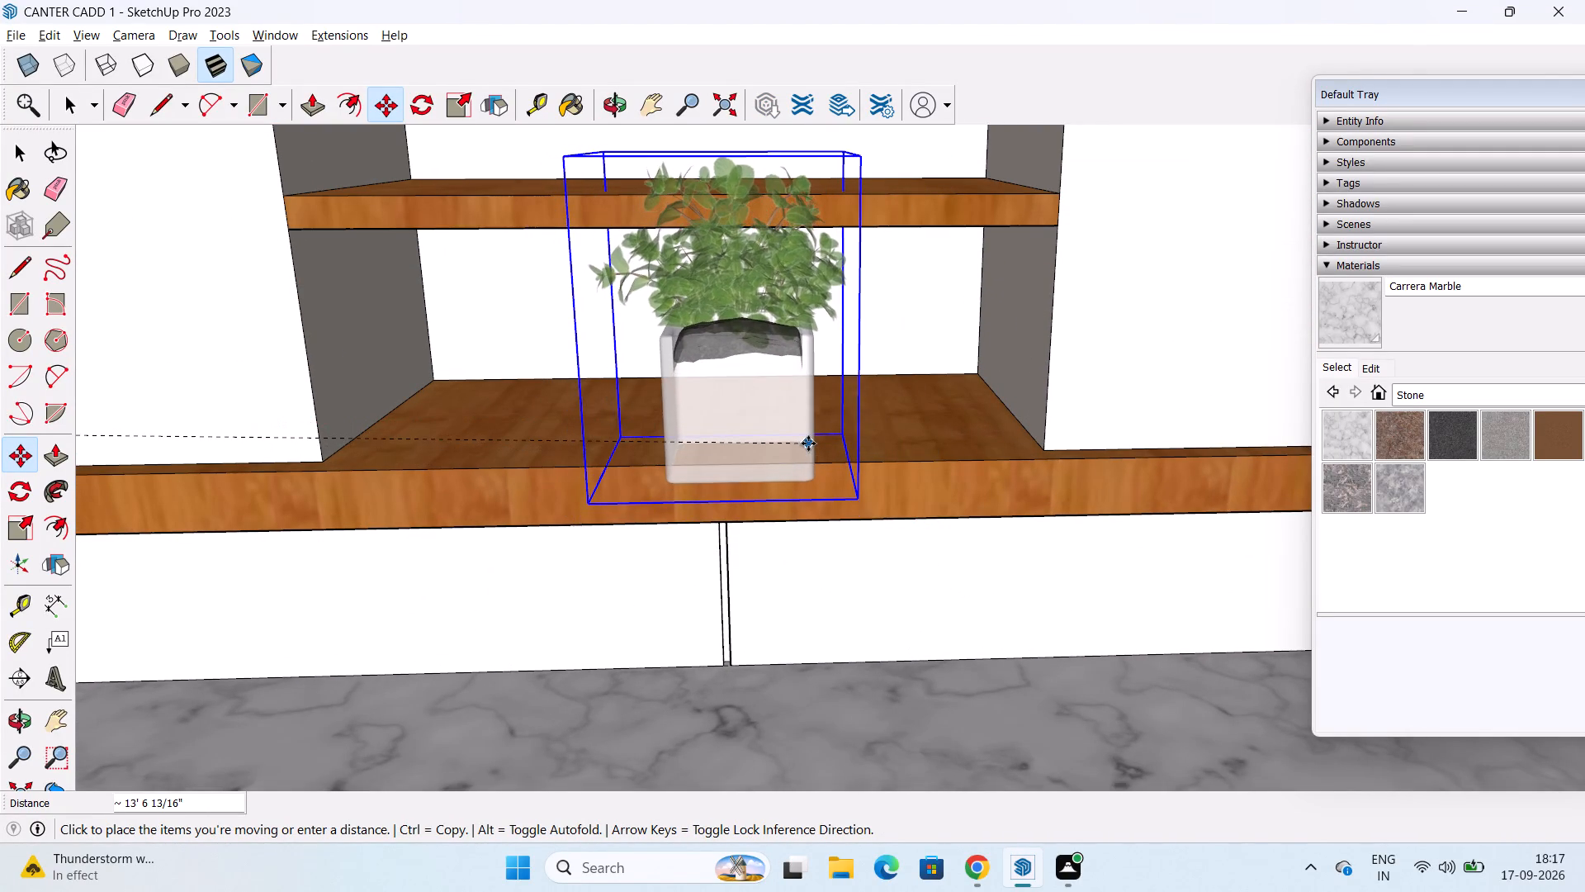
click(808, 444)
Scale down the compartment's potted plant to 0.69 on blue, 0.78 on red and 0.87 on green.
scroll(904, 408, down, 1)
middle_drag(910, 395, 579, 441)
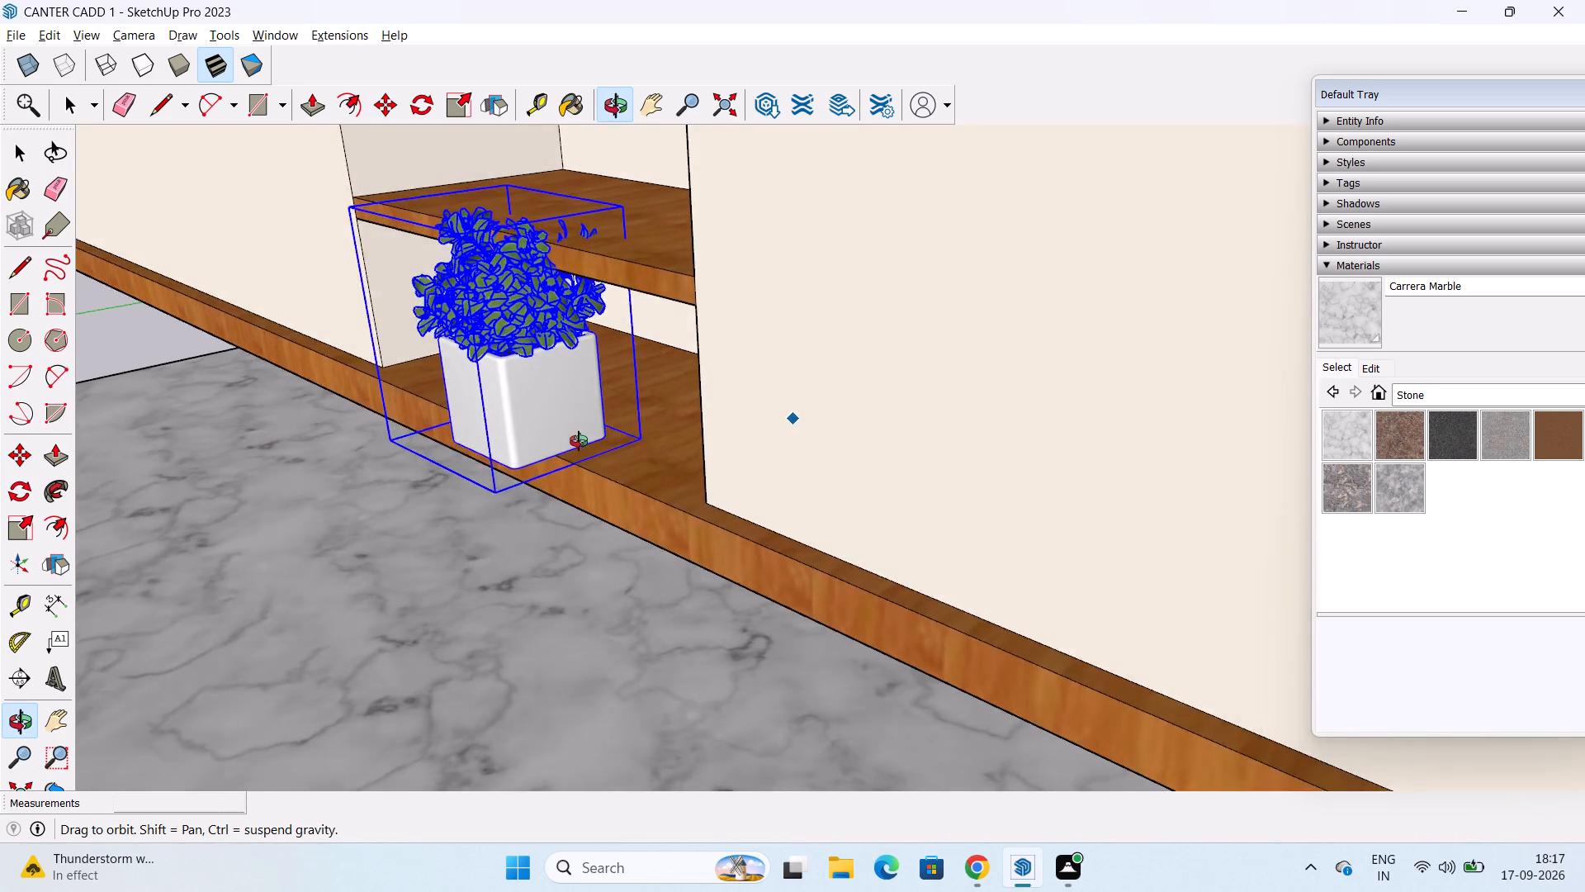
middle_drag(579, 441, 630, 432)
scroll(477, 450, down, 2)
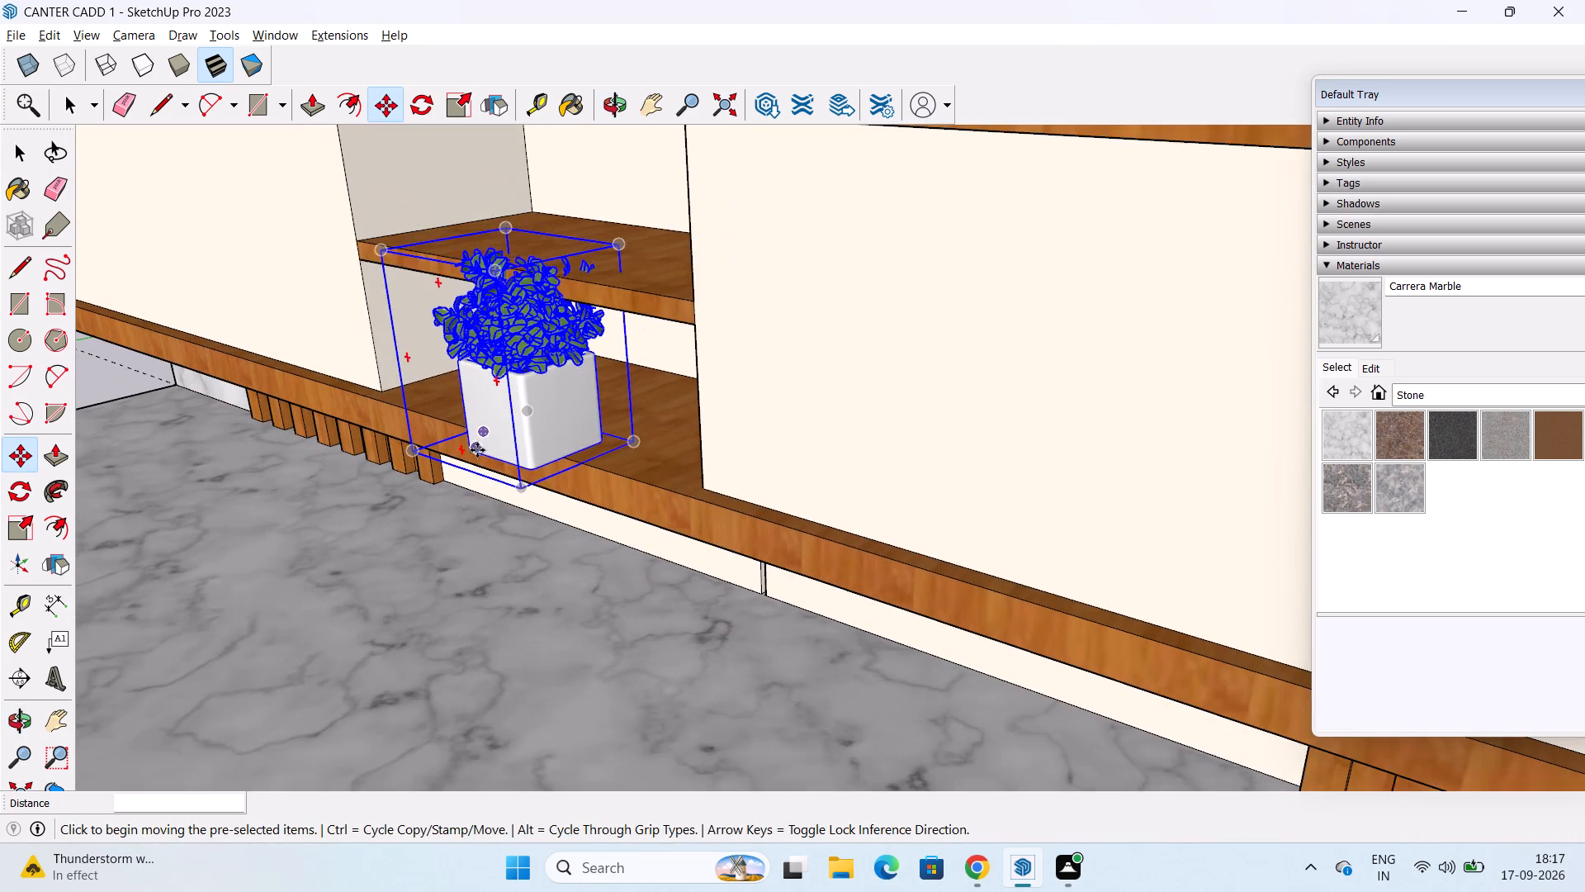
scroll(486, 445, down, 2)
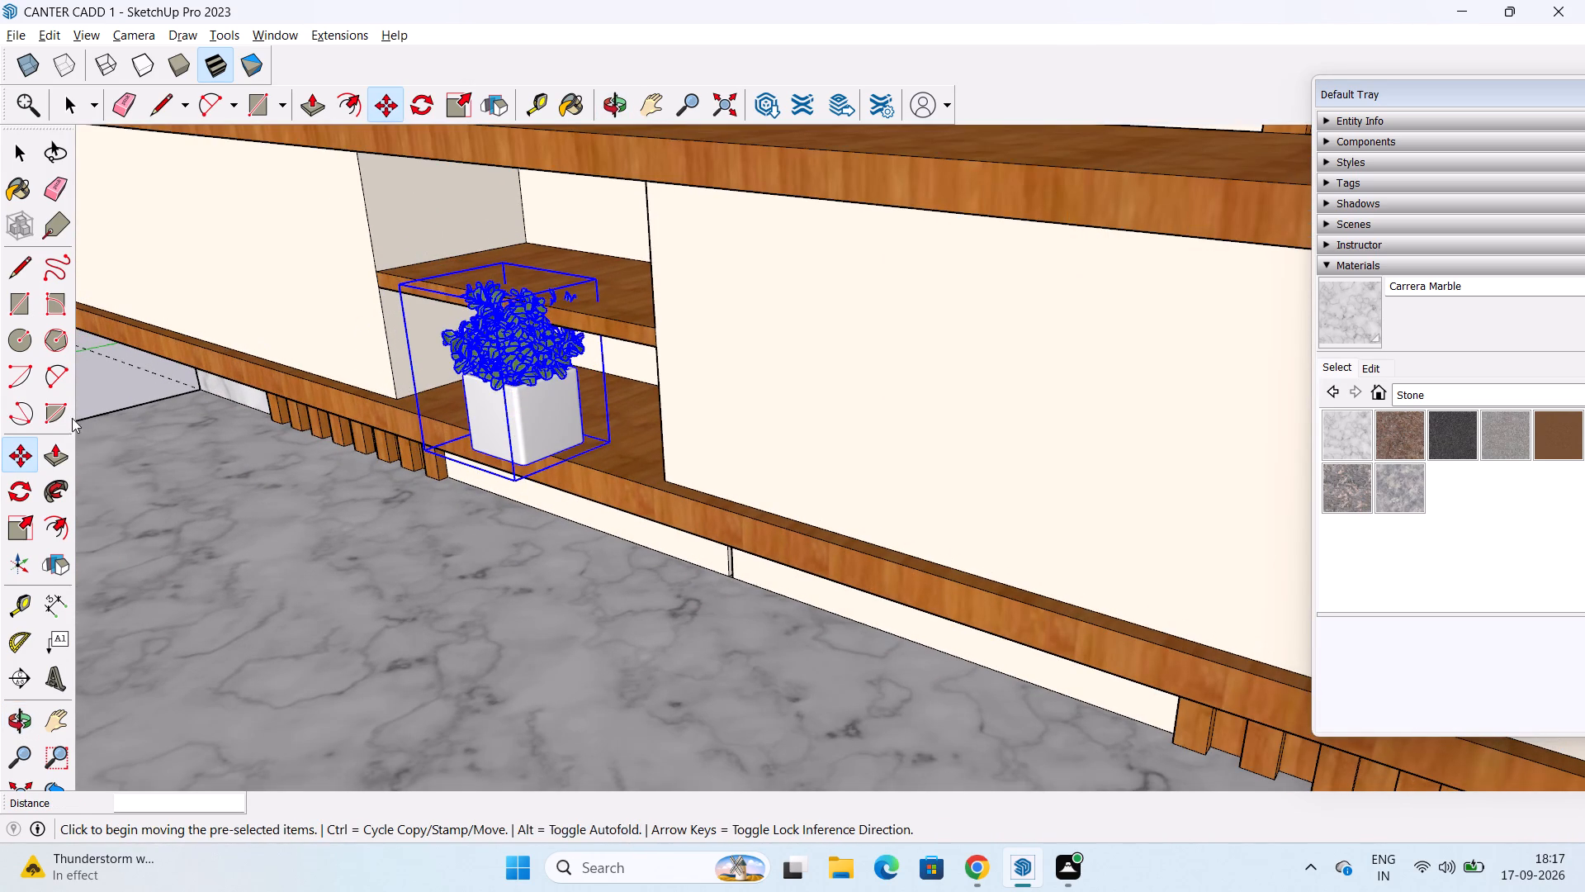
click(16, 536)
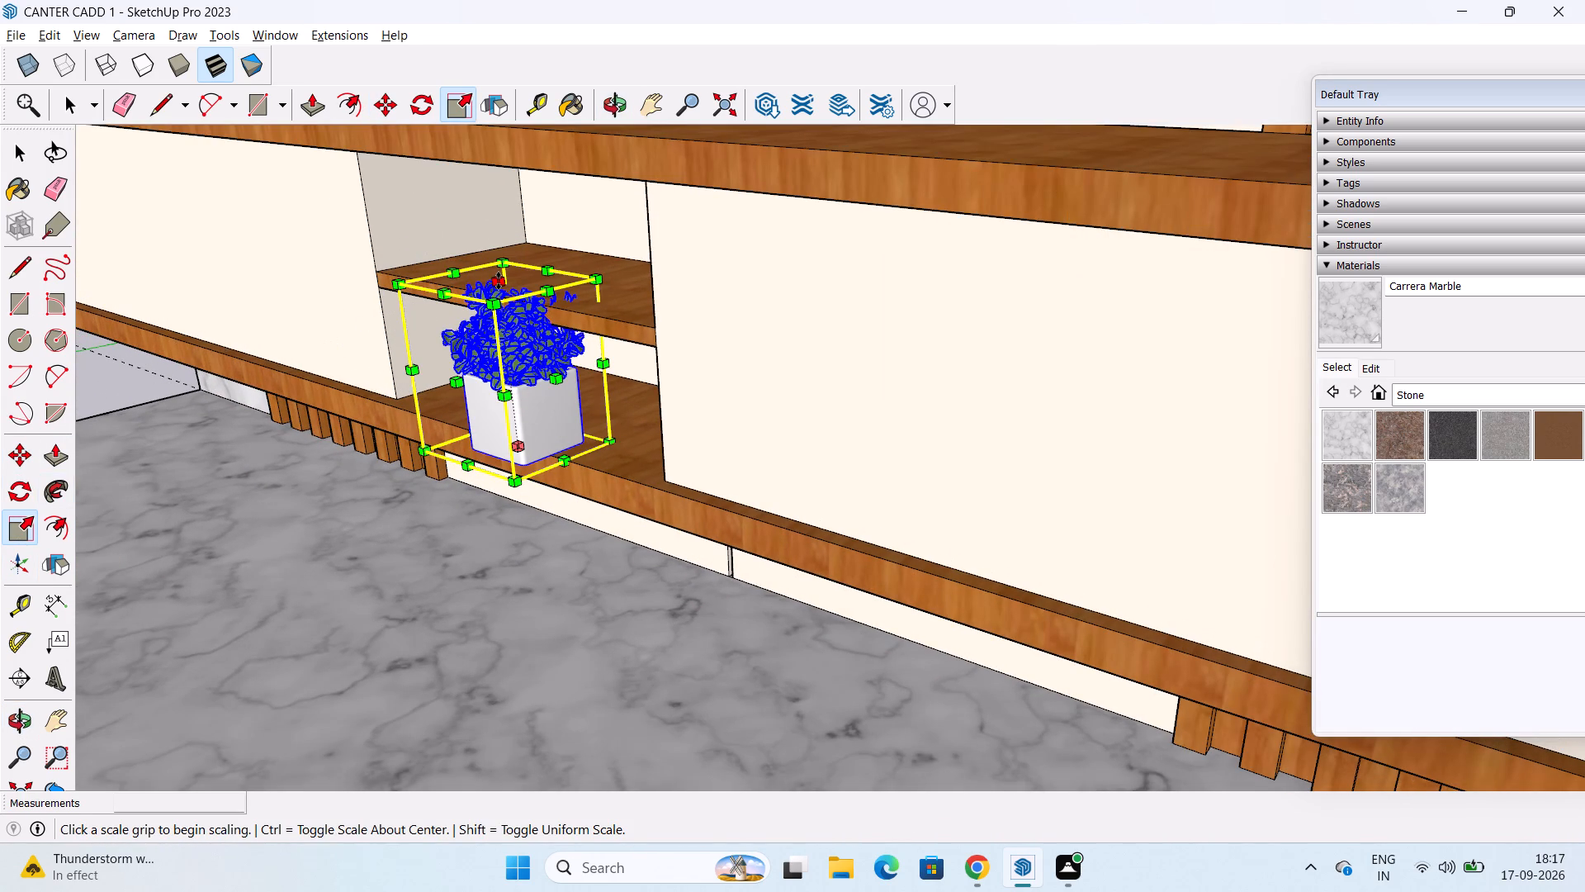
drag(499, 282, 506, 320)
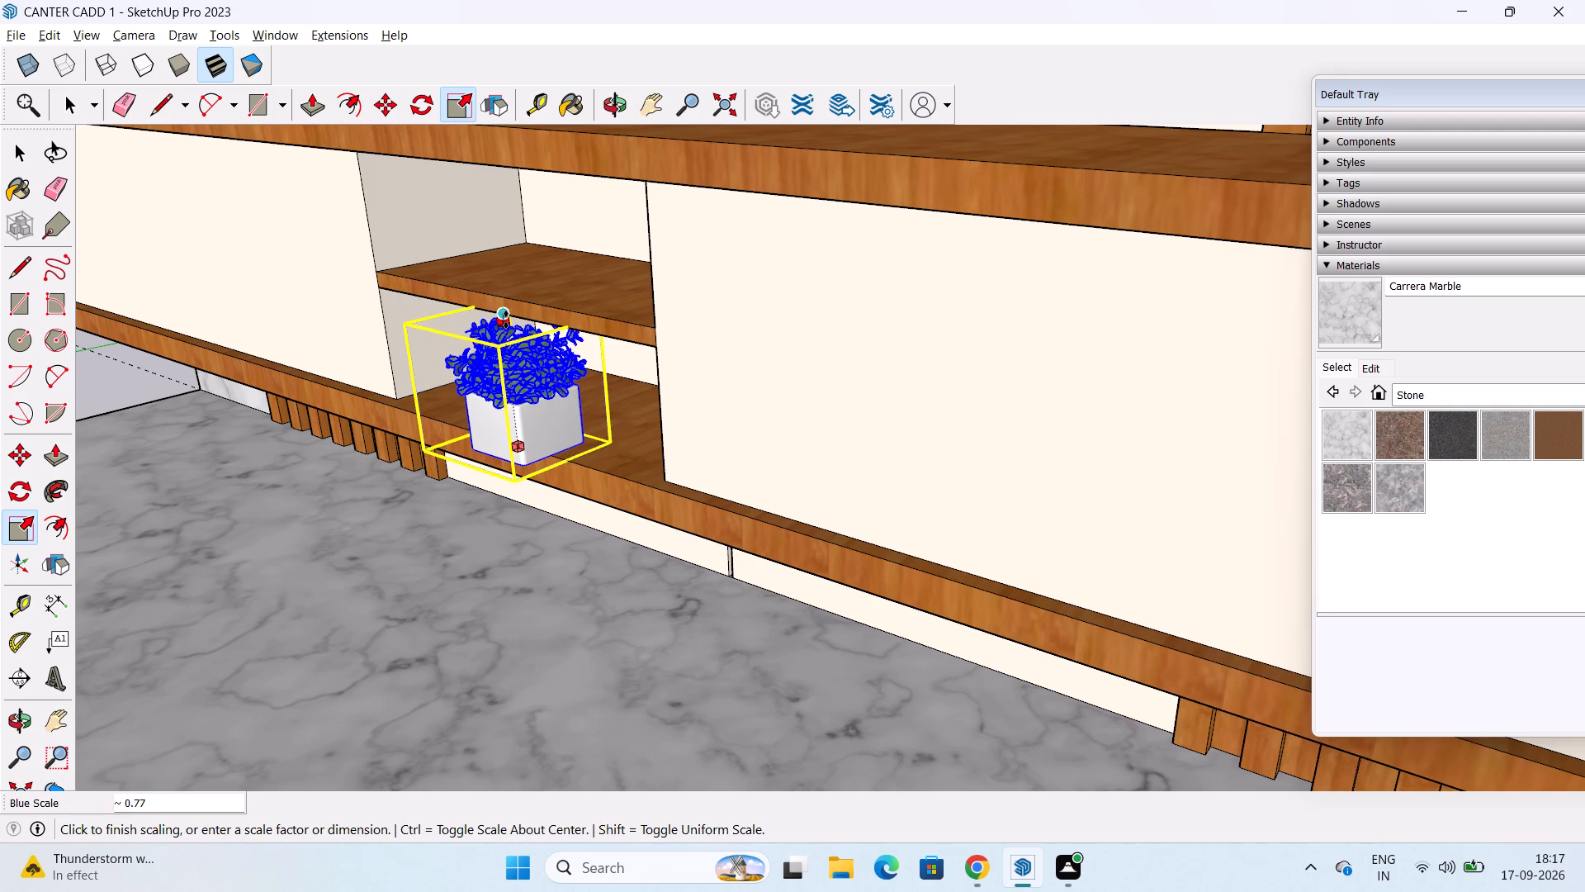
drag(506, 320, 511, 334)
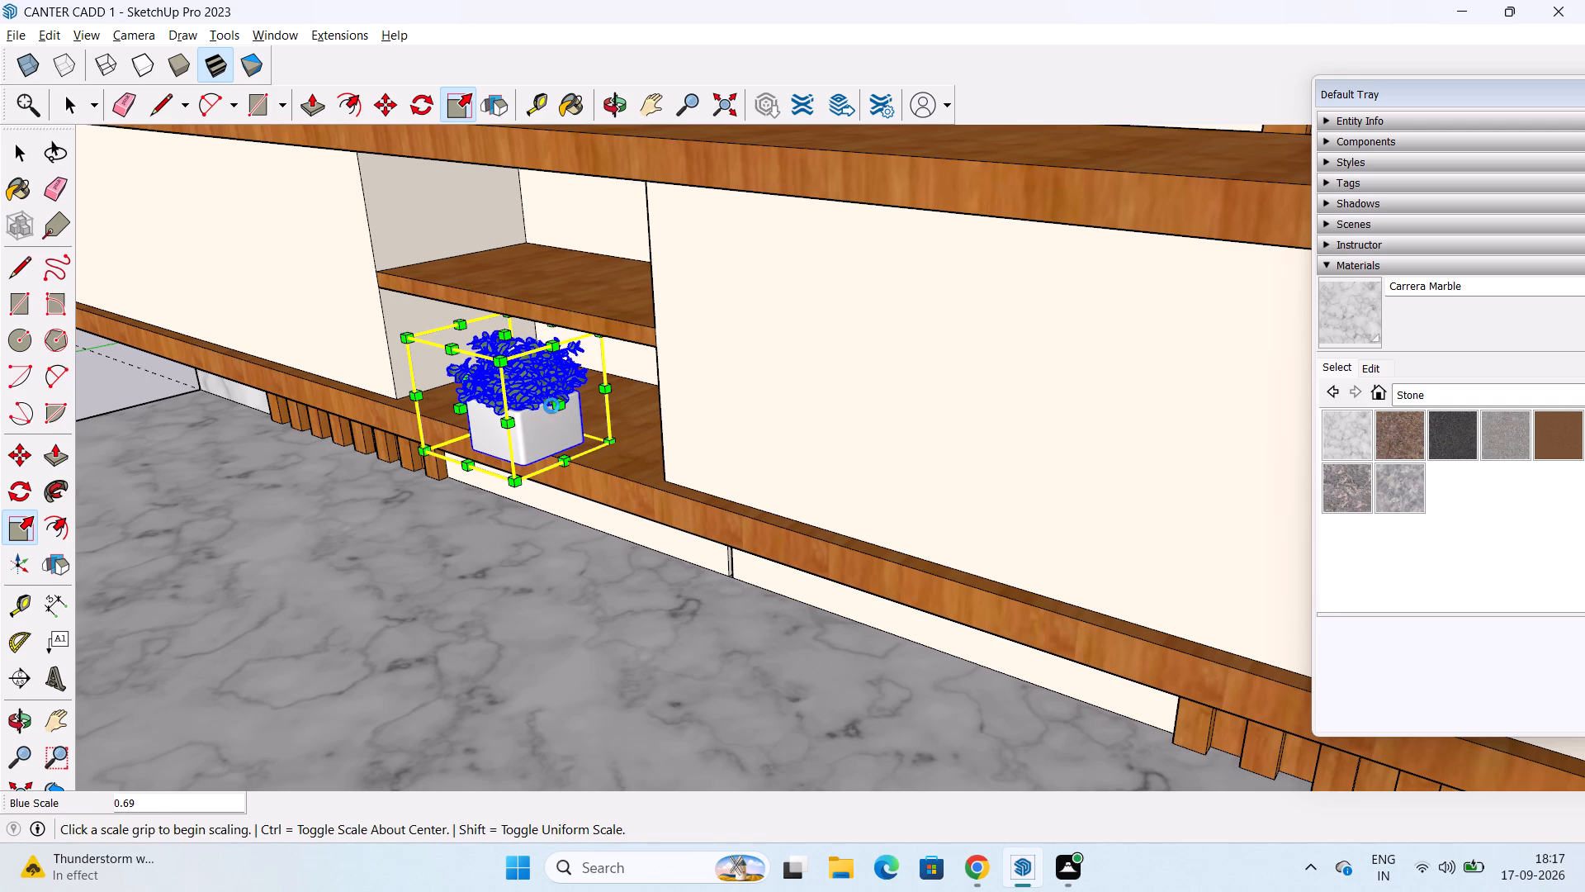
drag(559, 410, 542, 391)
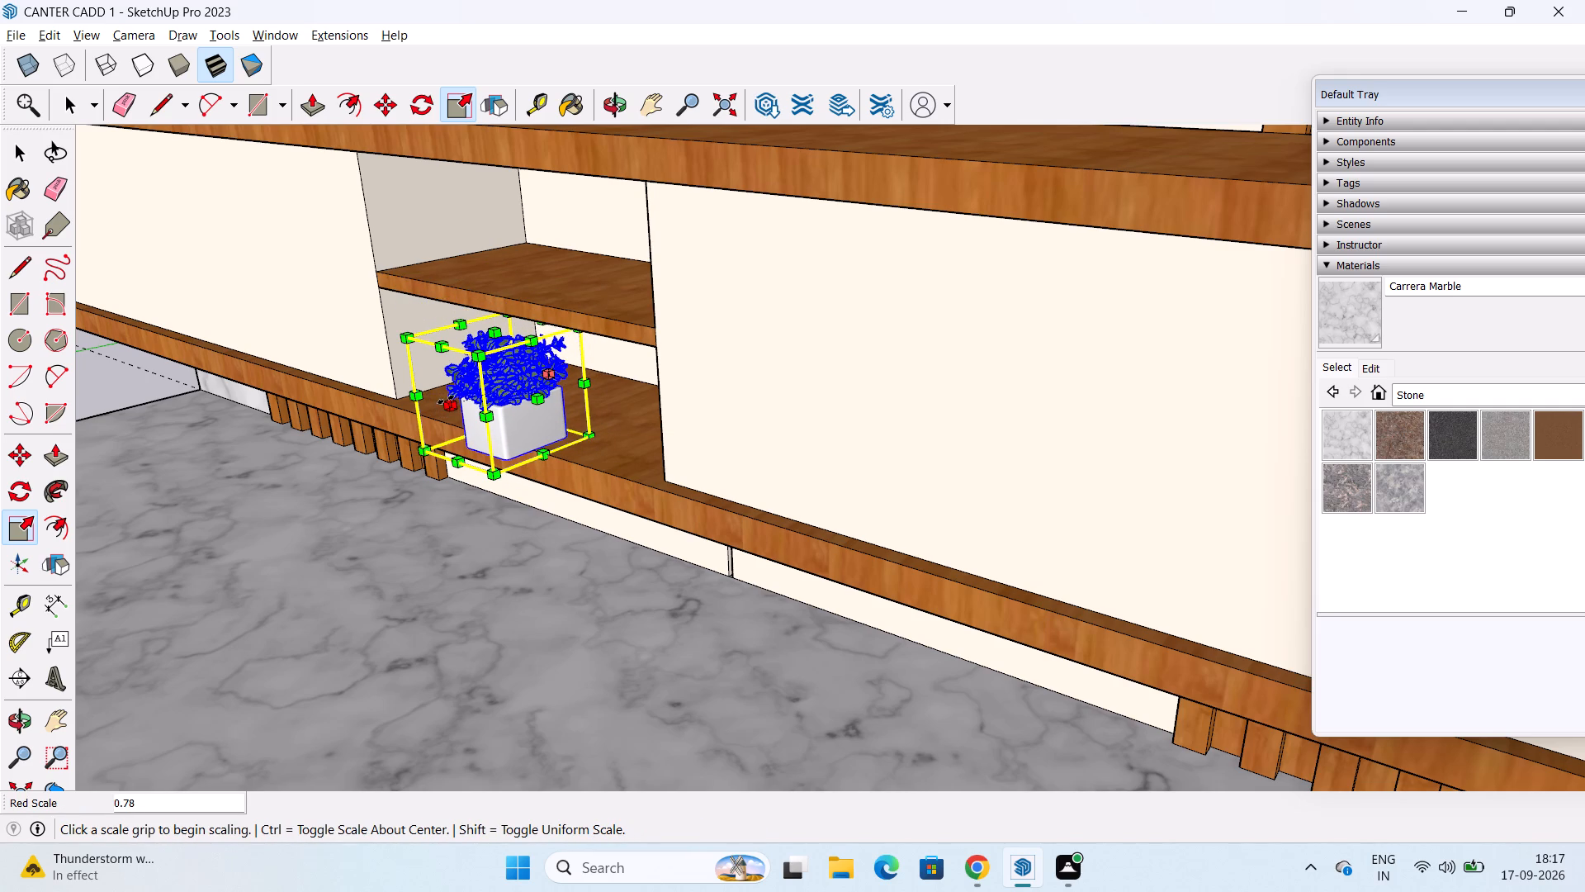
drag(447, 400, 463, 396)
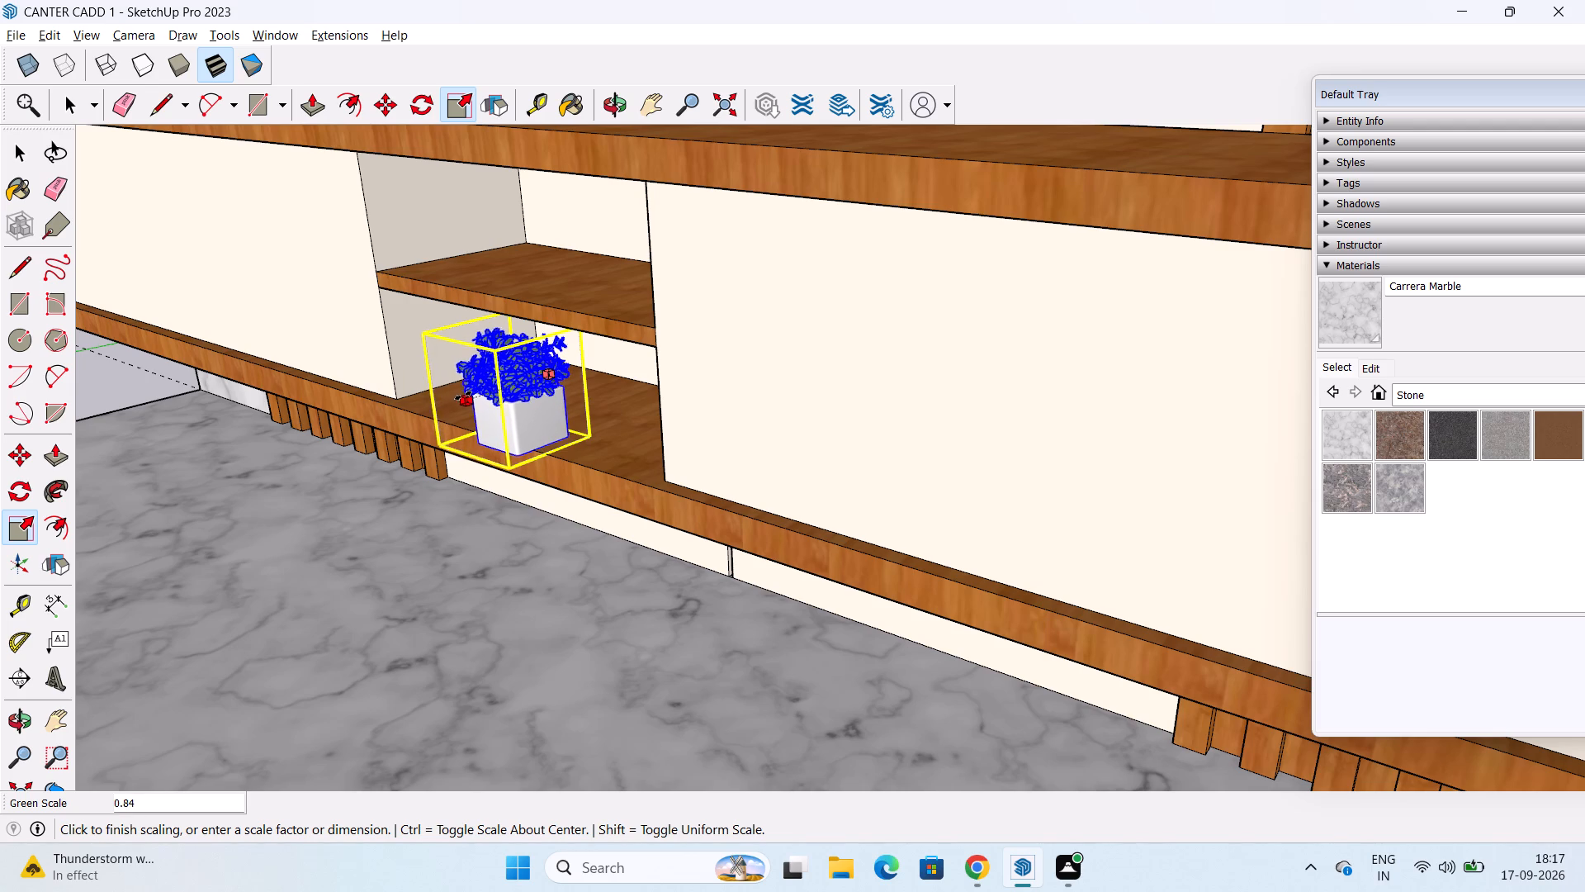
drag(463, 396, 462, 396)
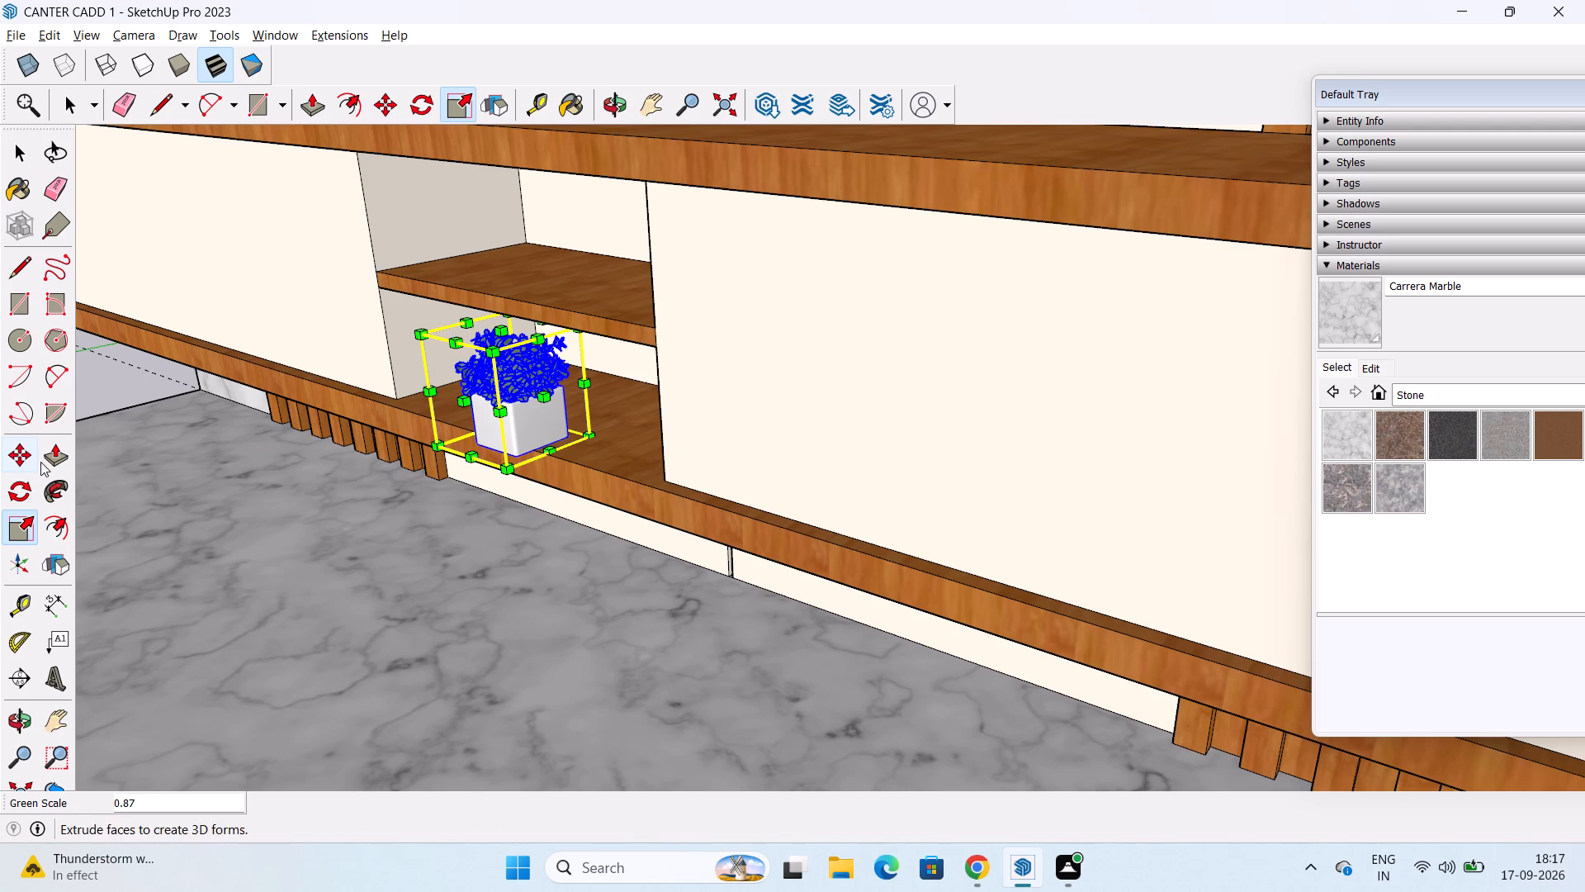
key(space)
Reposition the potted plant in two moves of about 4" each so it rests near the middle of the lower shelf.
click(19, 444)
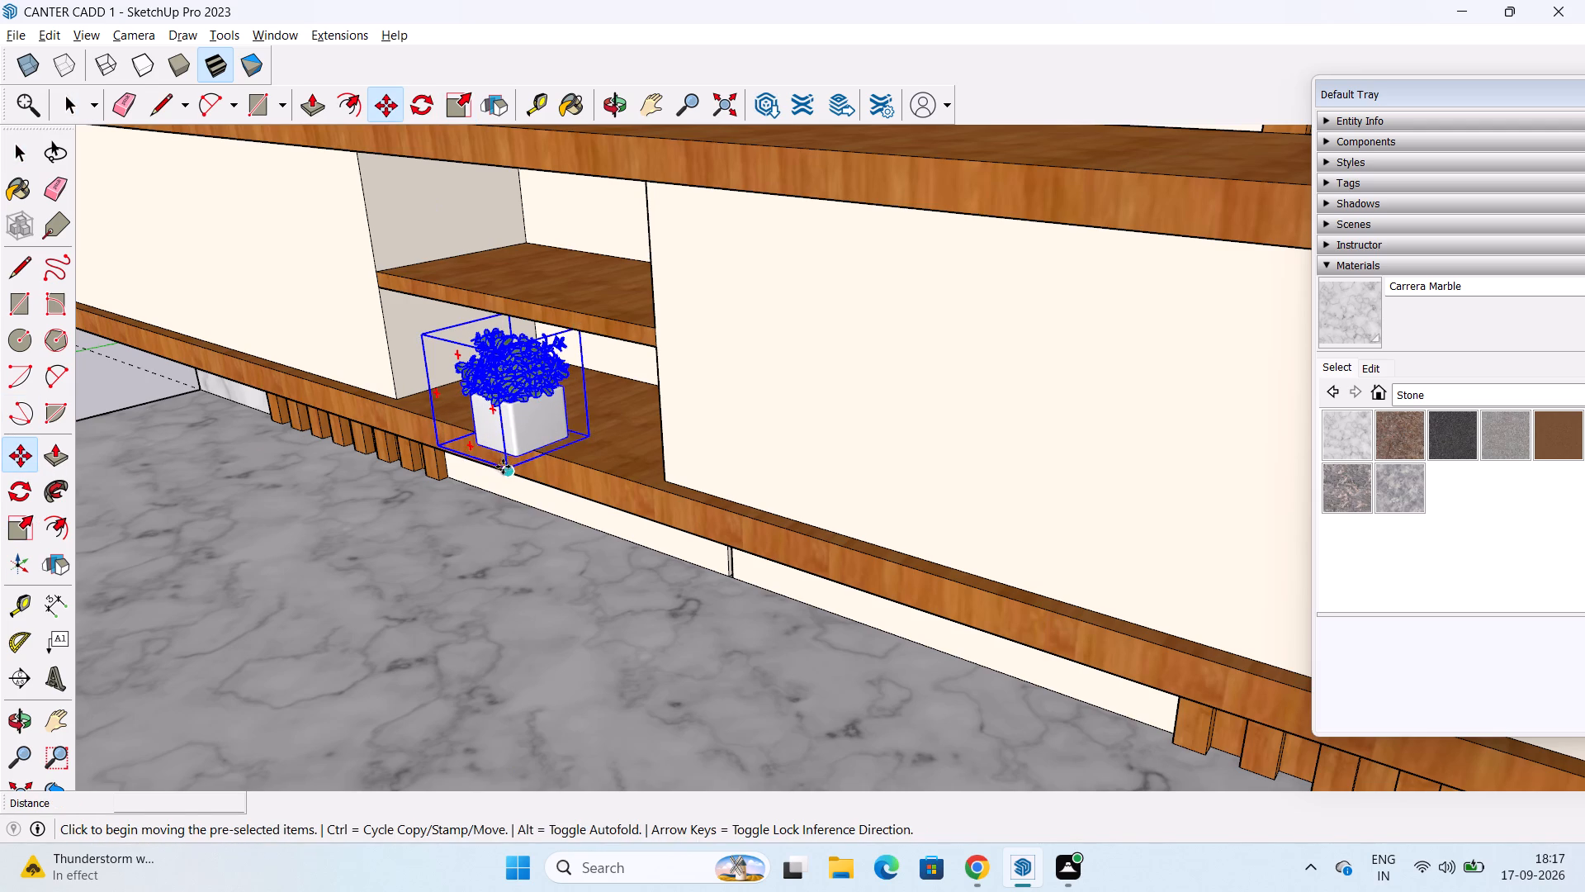
drag(504, 468, 513, 467)
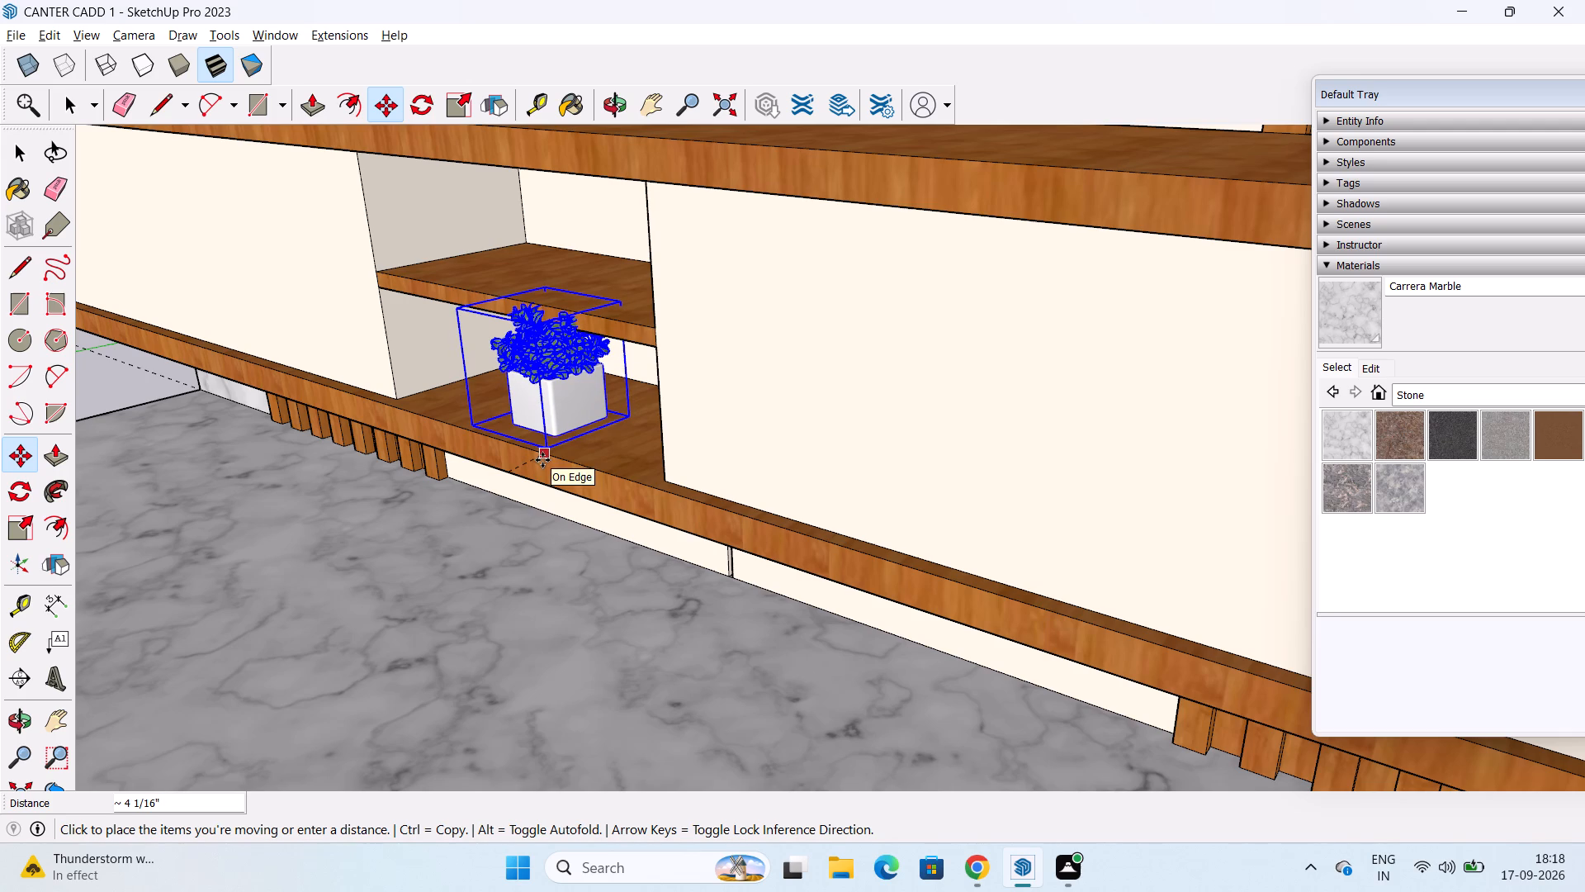
click(542, 460)
scroll(499, 496, down, 1)
middle_drag(498, 501, 600, 378)
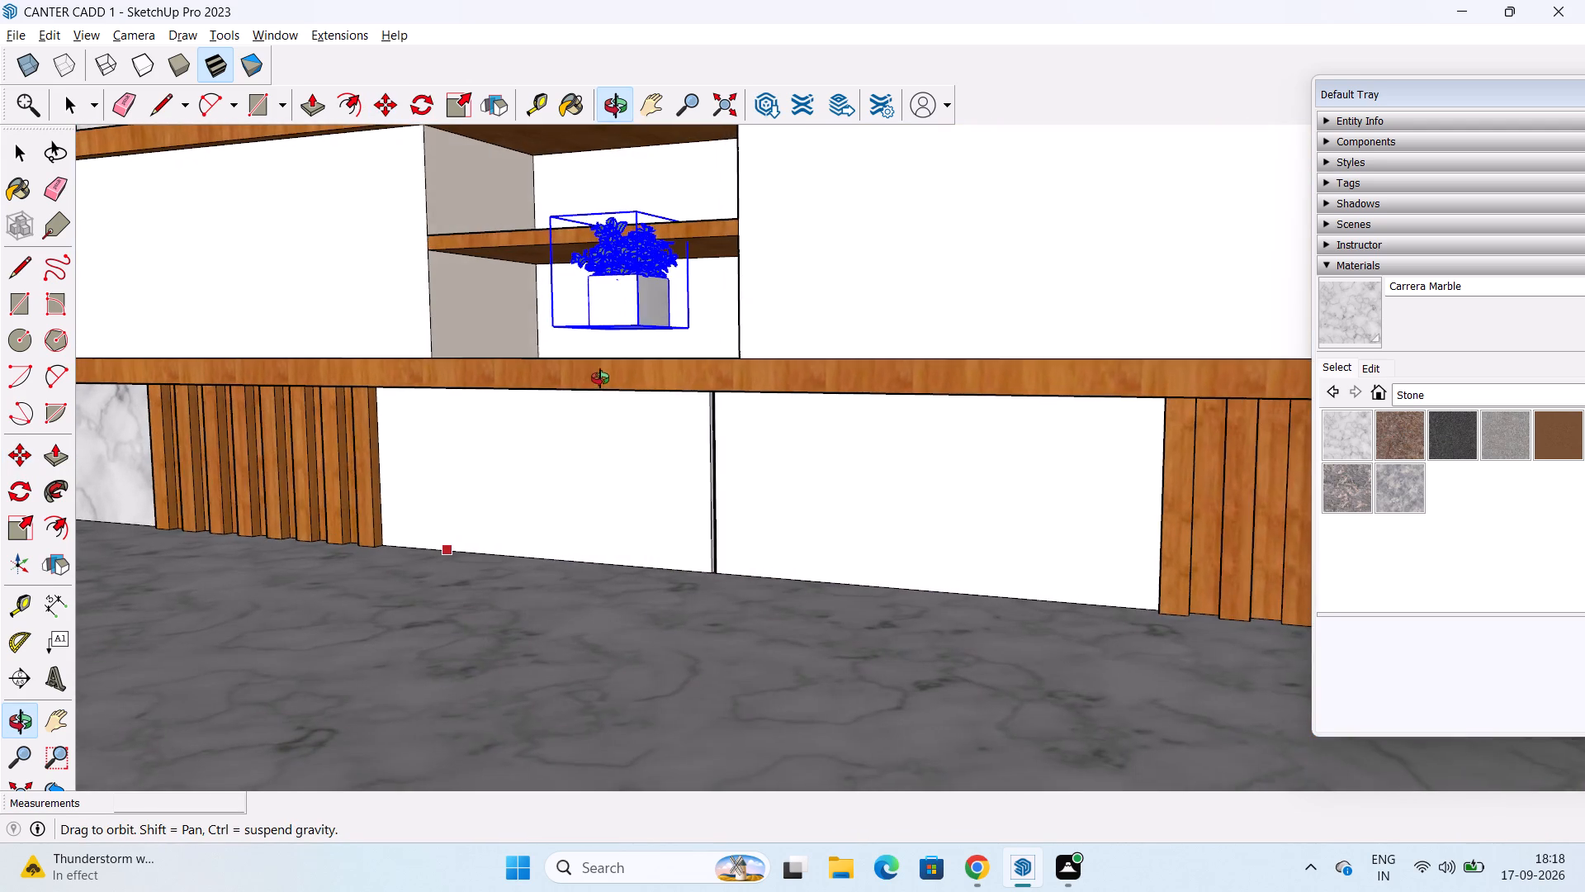
middle_drag(600, 378, 601, 378)
click(643, 327)
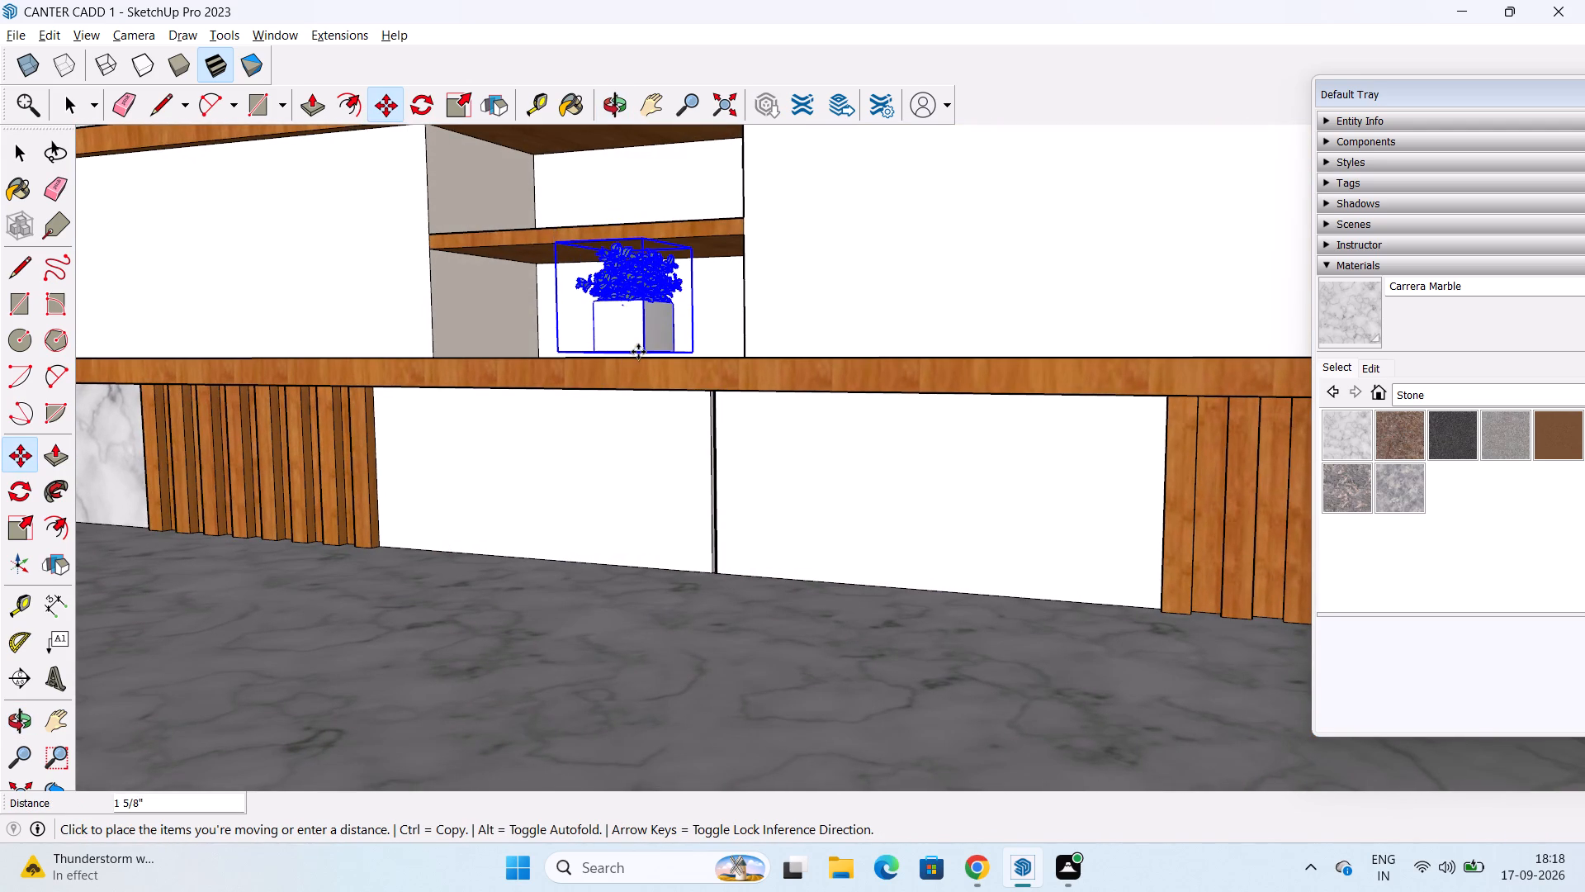
middle_drag(638, 358, 616, 391)
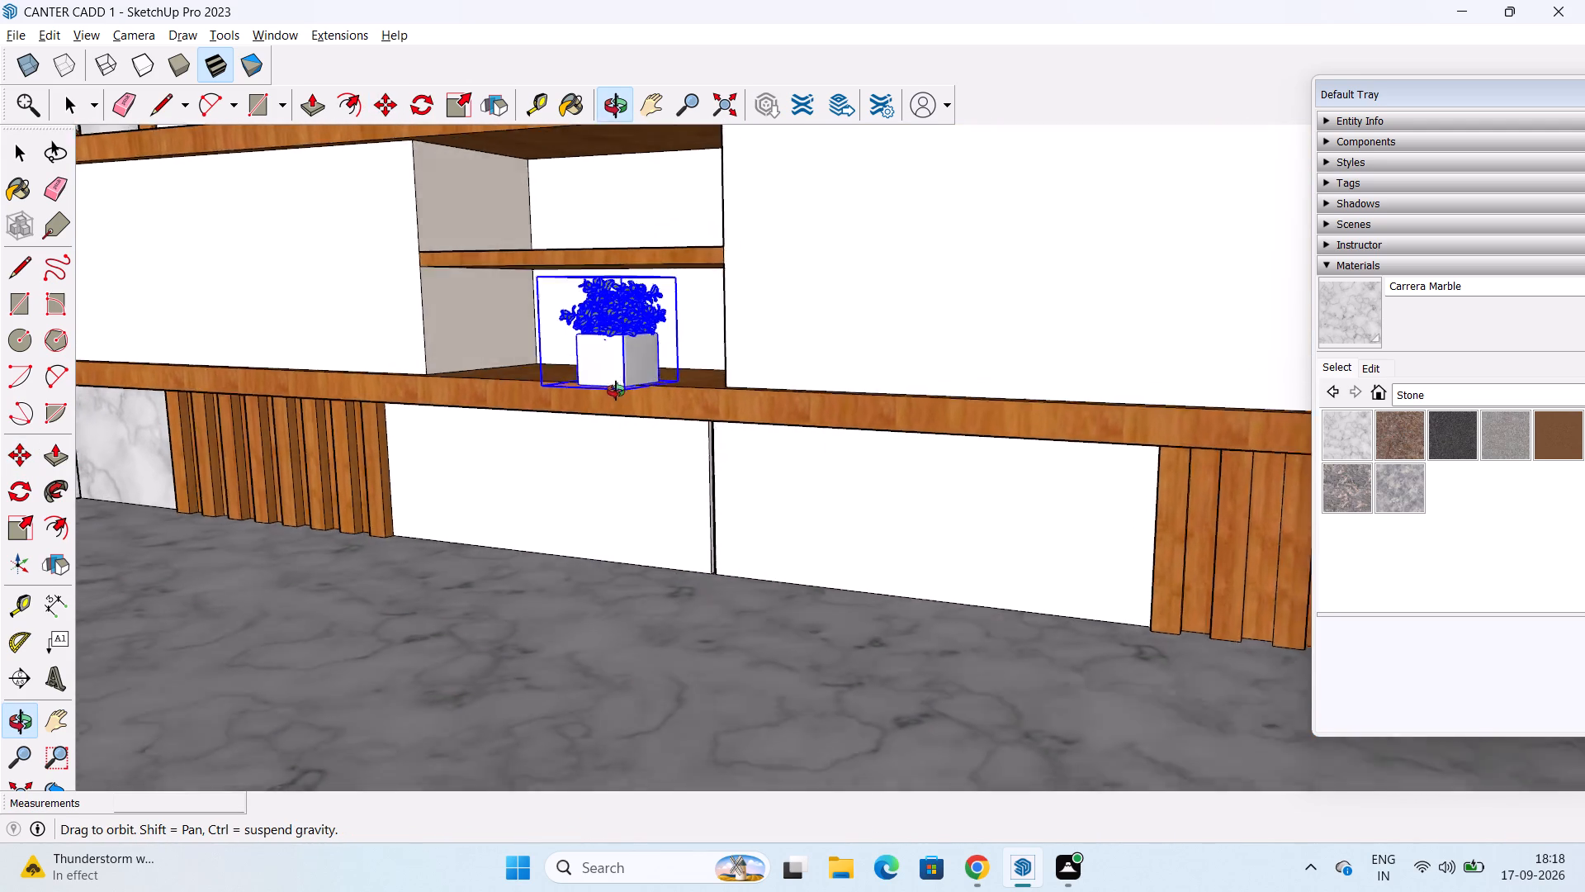
middle_drag(616, 391, 554, 473)
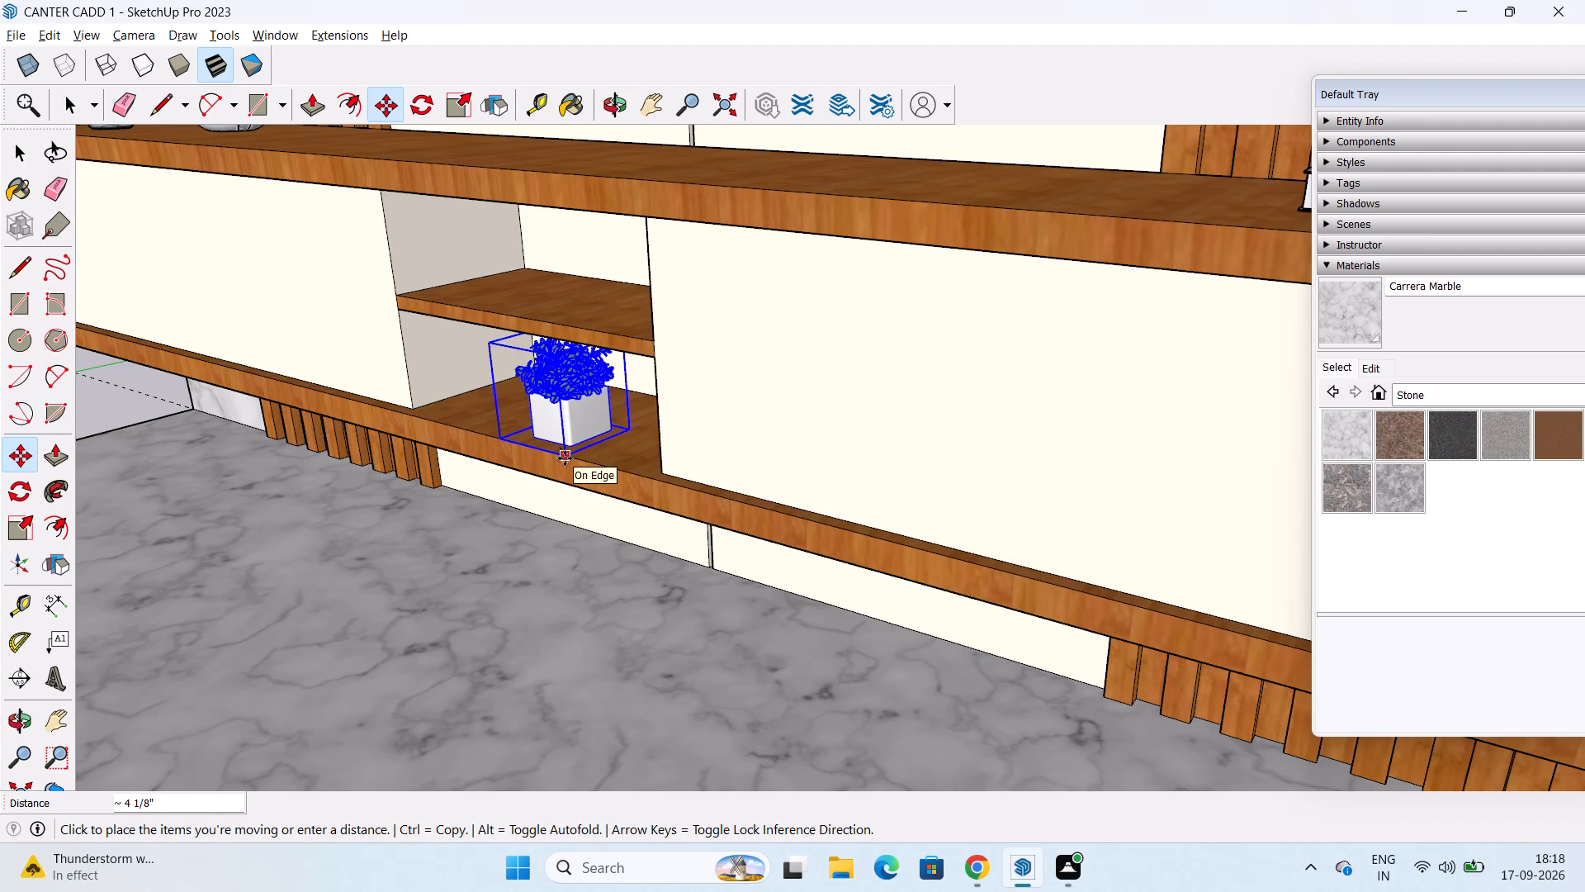
click(565, 458)
middle_drag(586, 430, 688, 313)
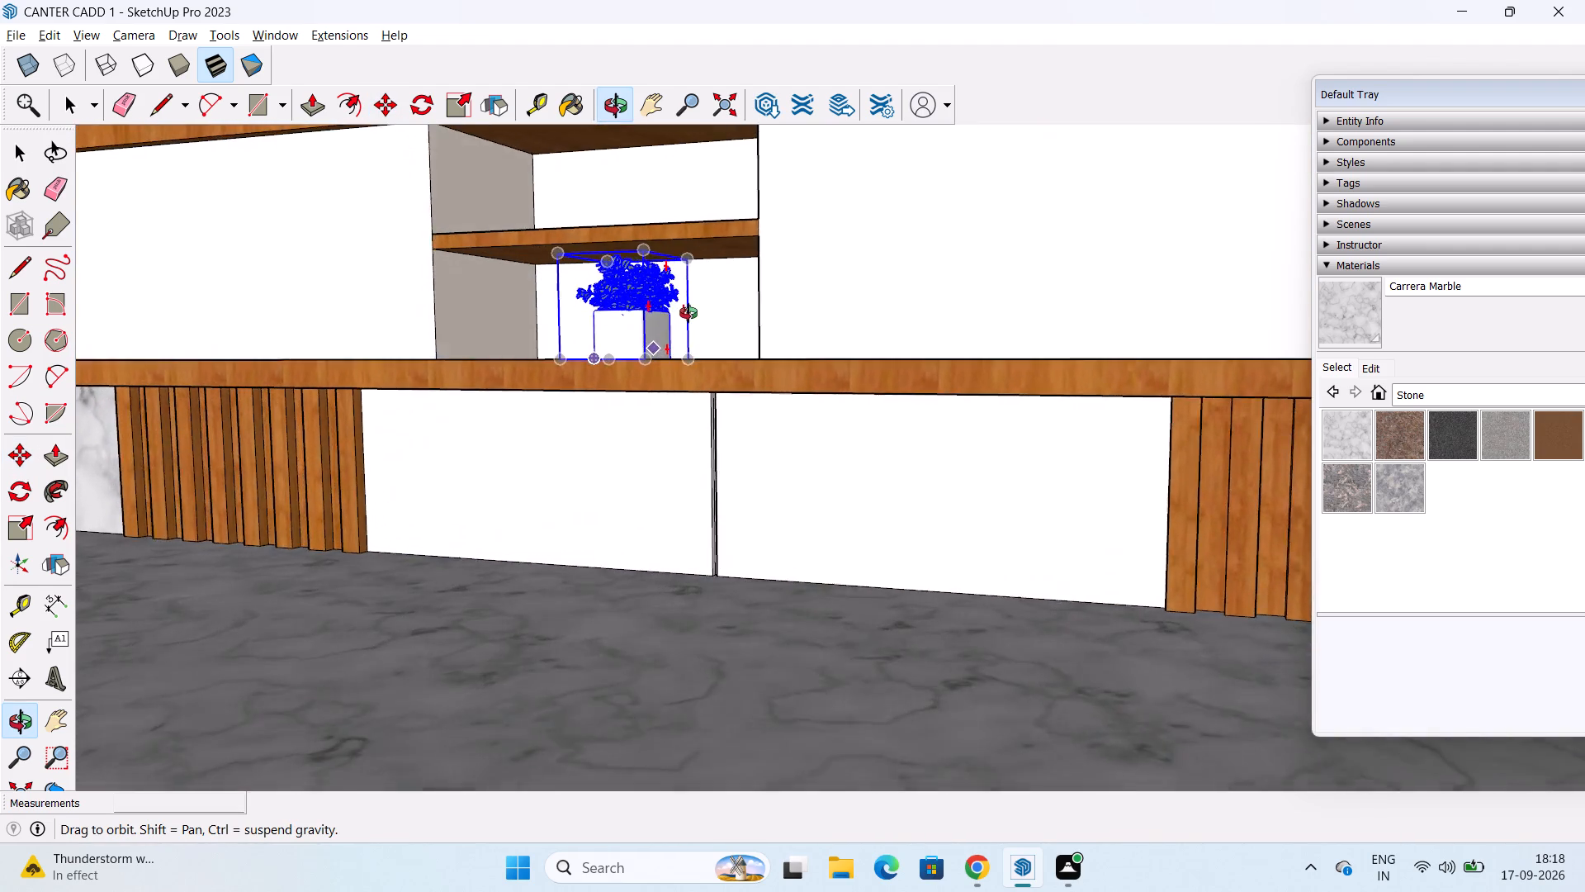
middle_drag(688, 313, 863, 538)
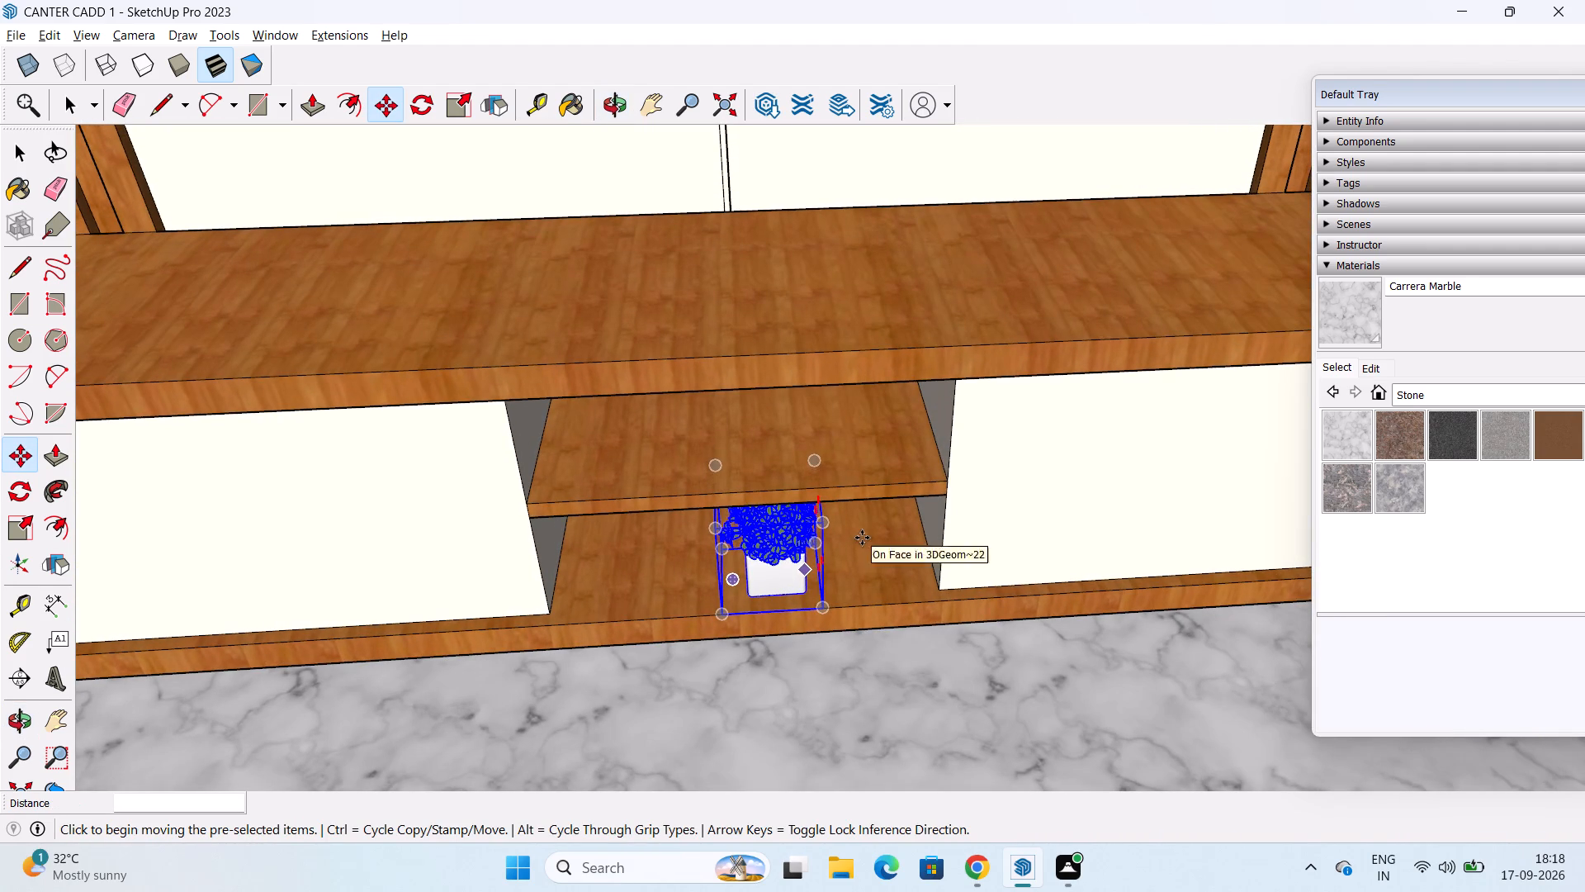
scroll(755, 548, down, 2)
key(space)
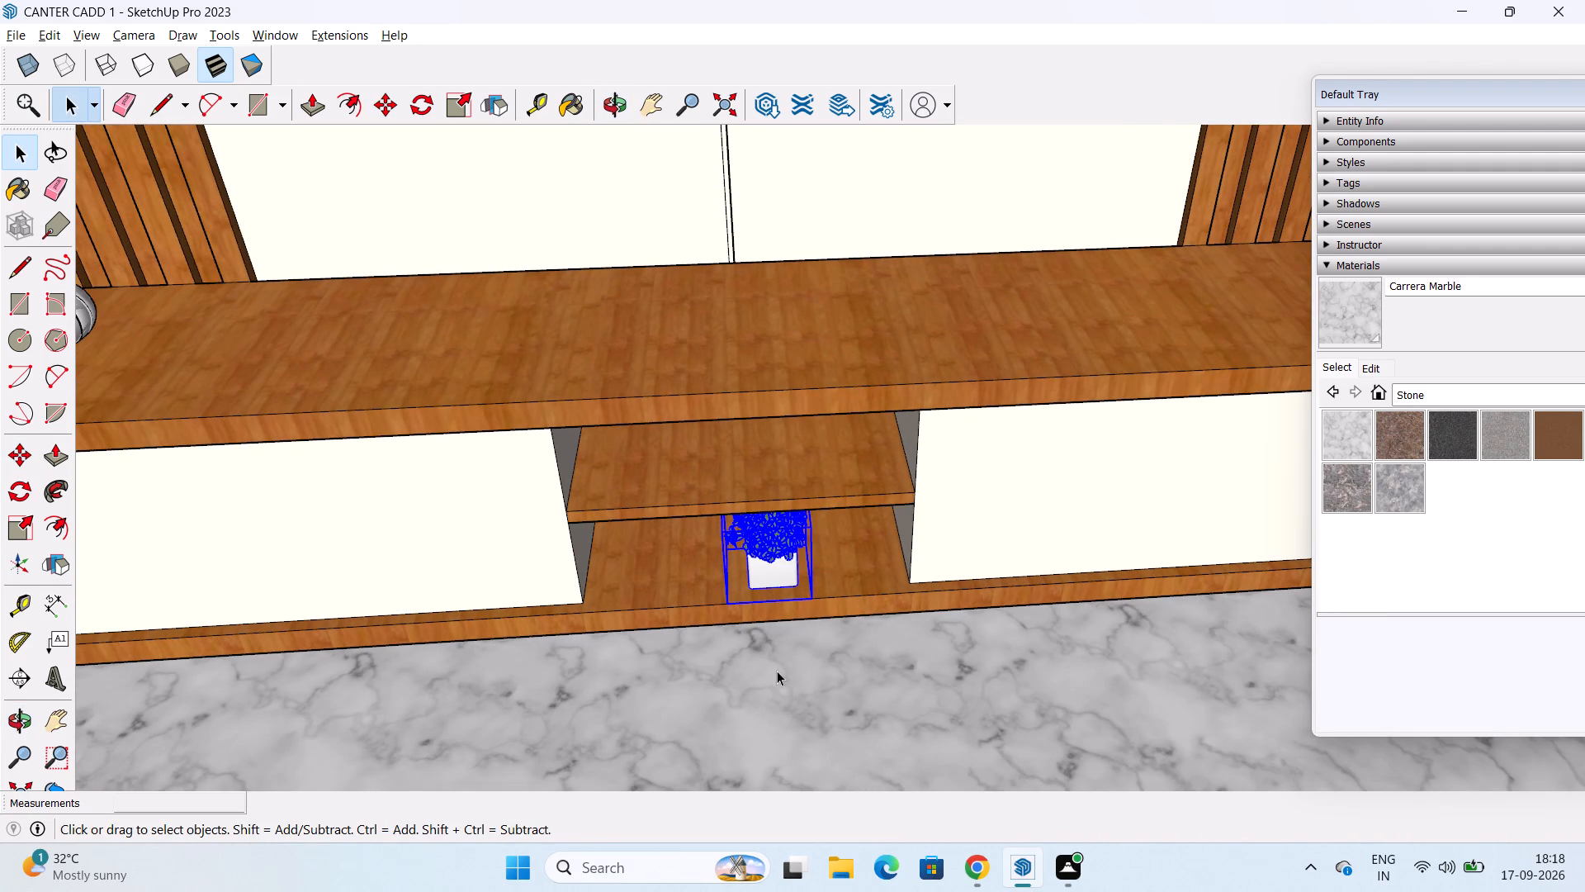
click(759, 702)
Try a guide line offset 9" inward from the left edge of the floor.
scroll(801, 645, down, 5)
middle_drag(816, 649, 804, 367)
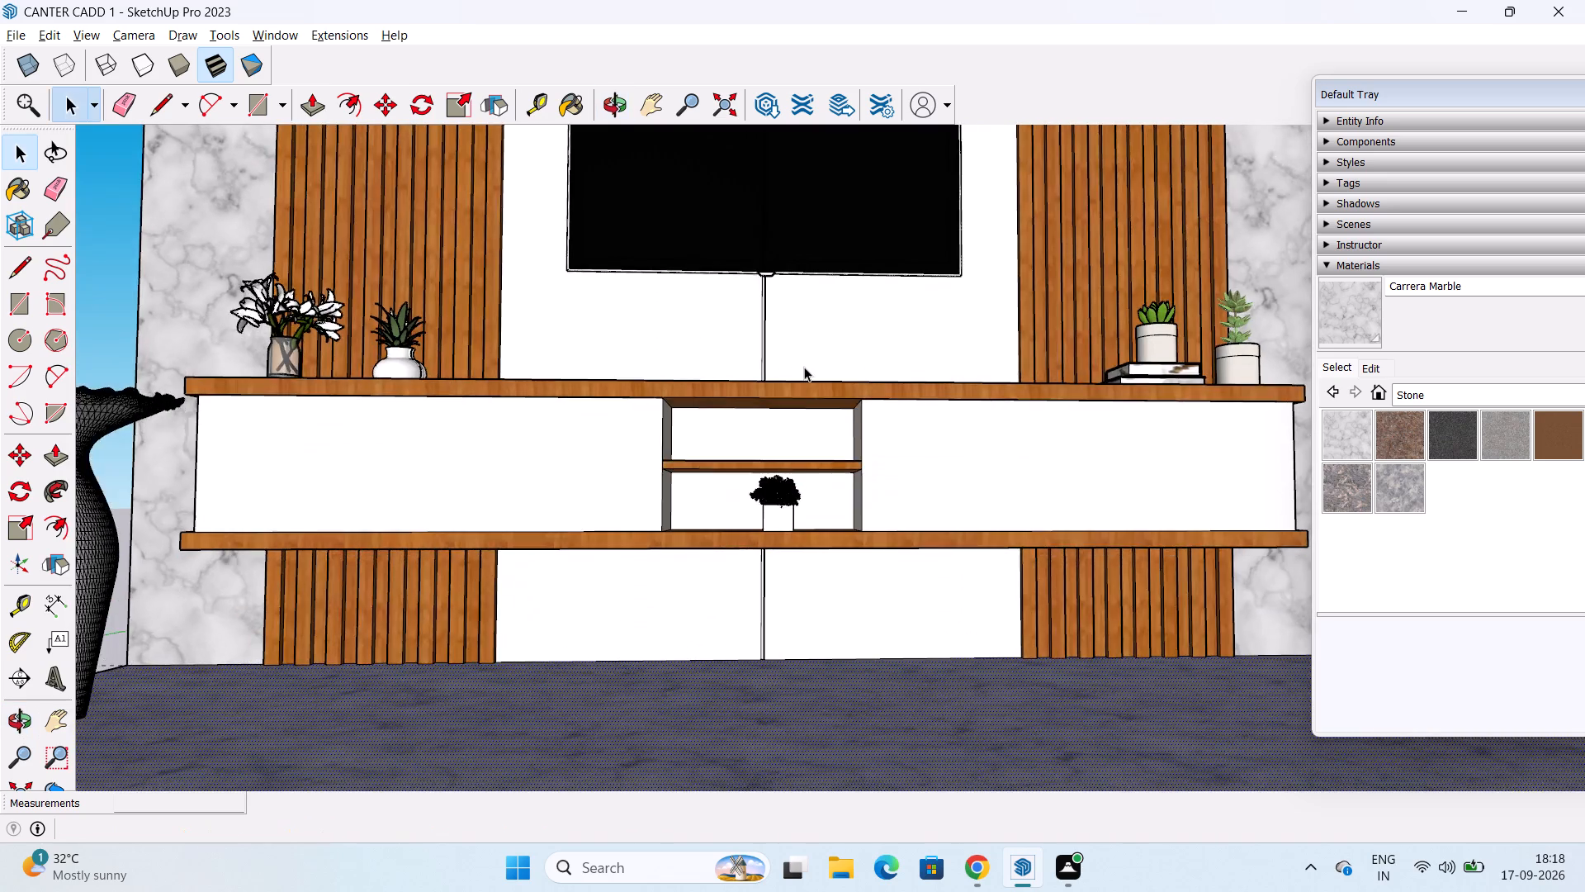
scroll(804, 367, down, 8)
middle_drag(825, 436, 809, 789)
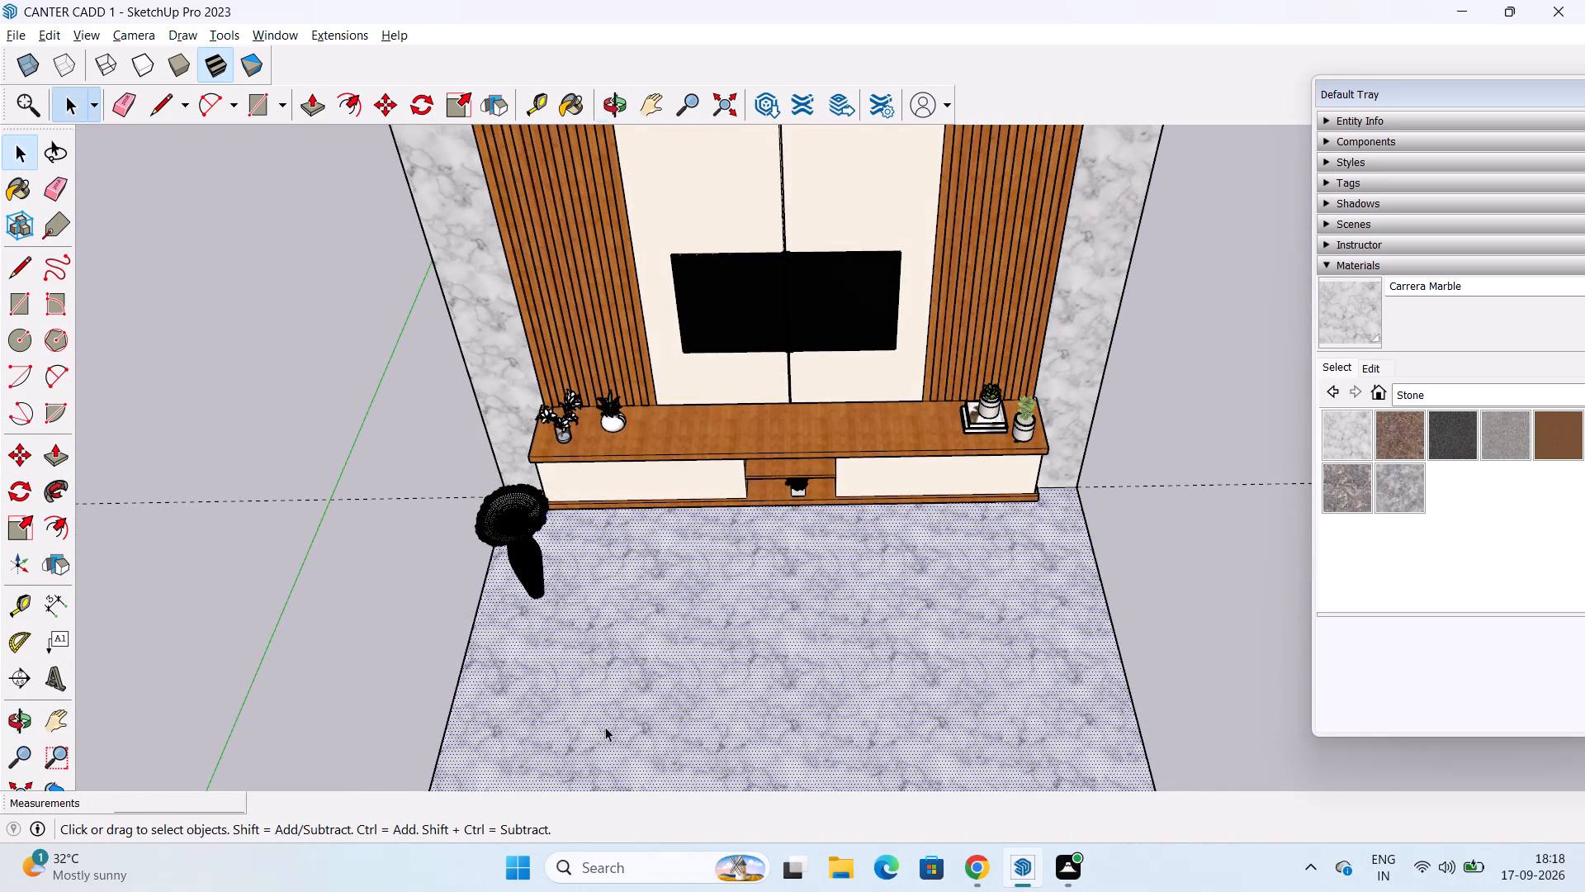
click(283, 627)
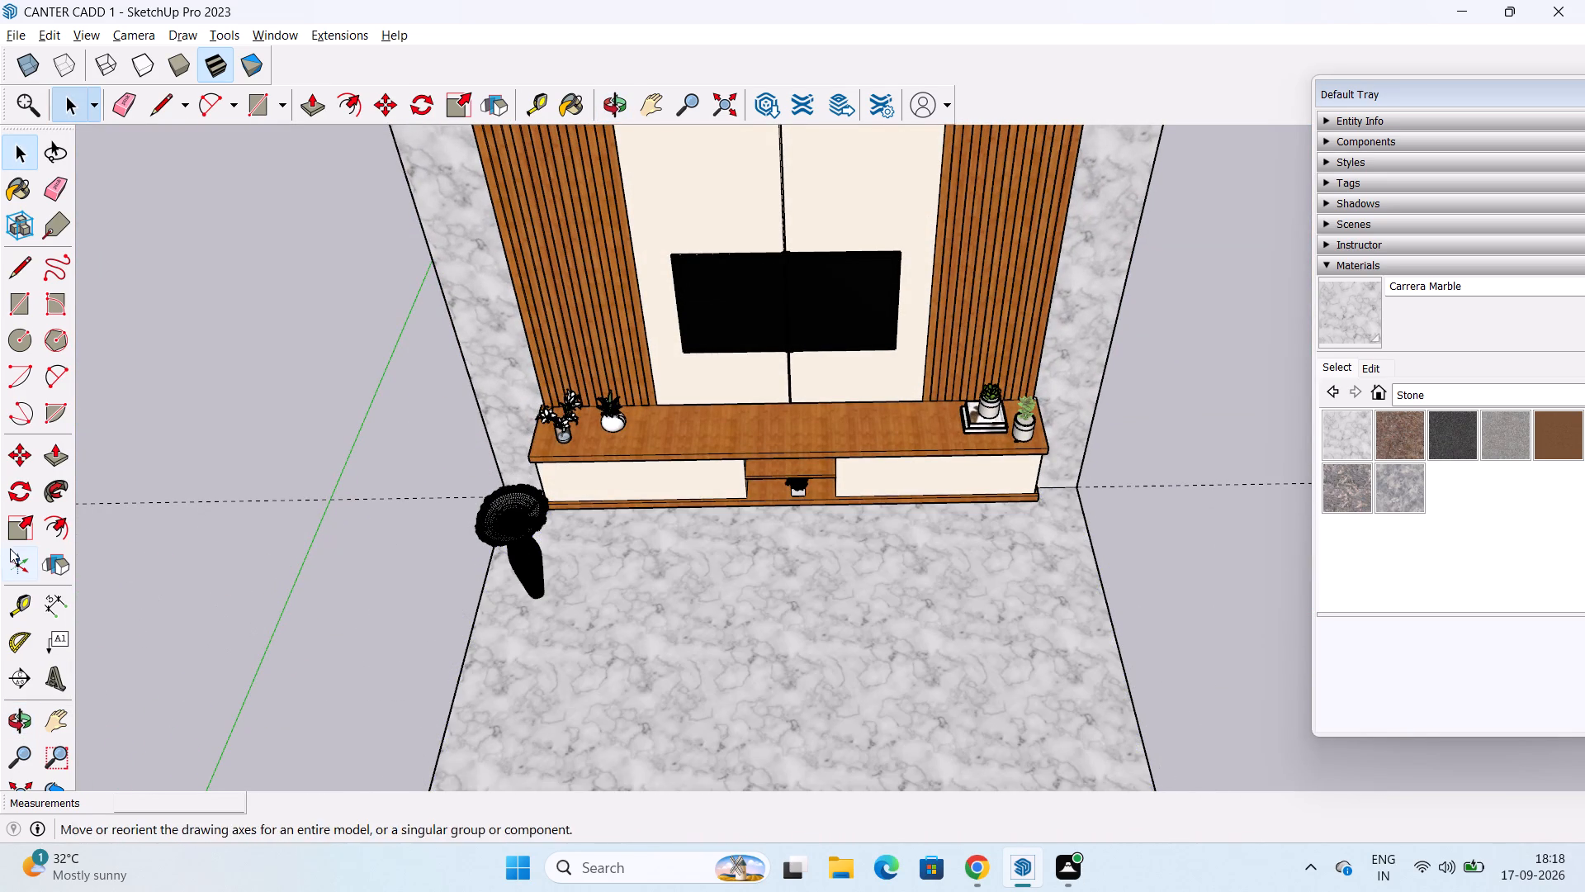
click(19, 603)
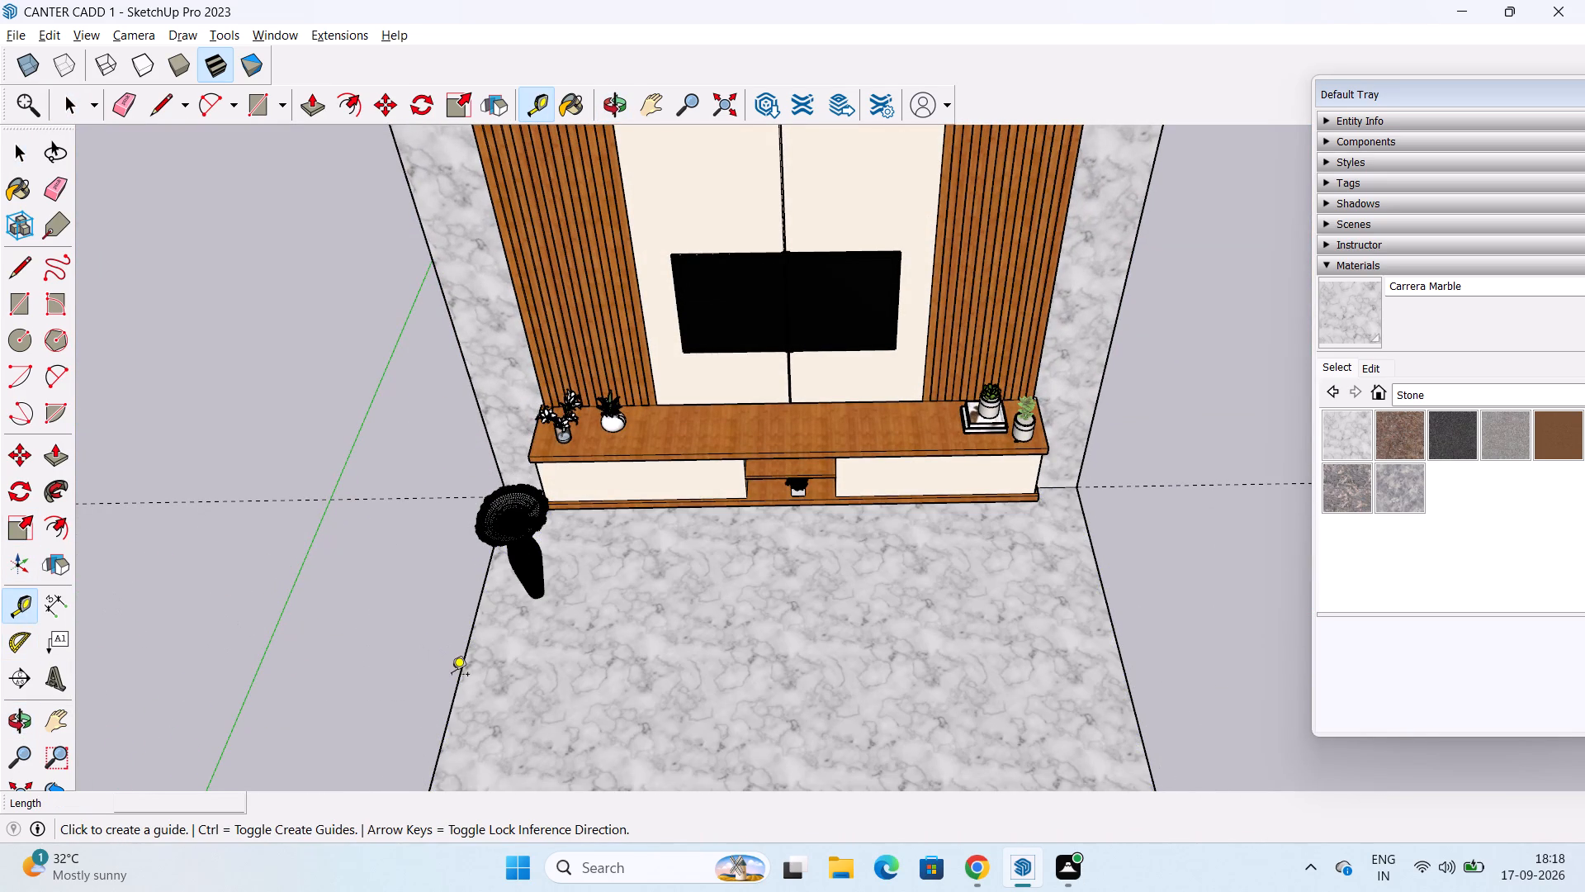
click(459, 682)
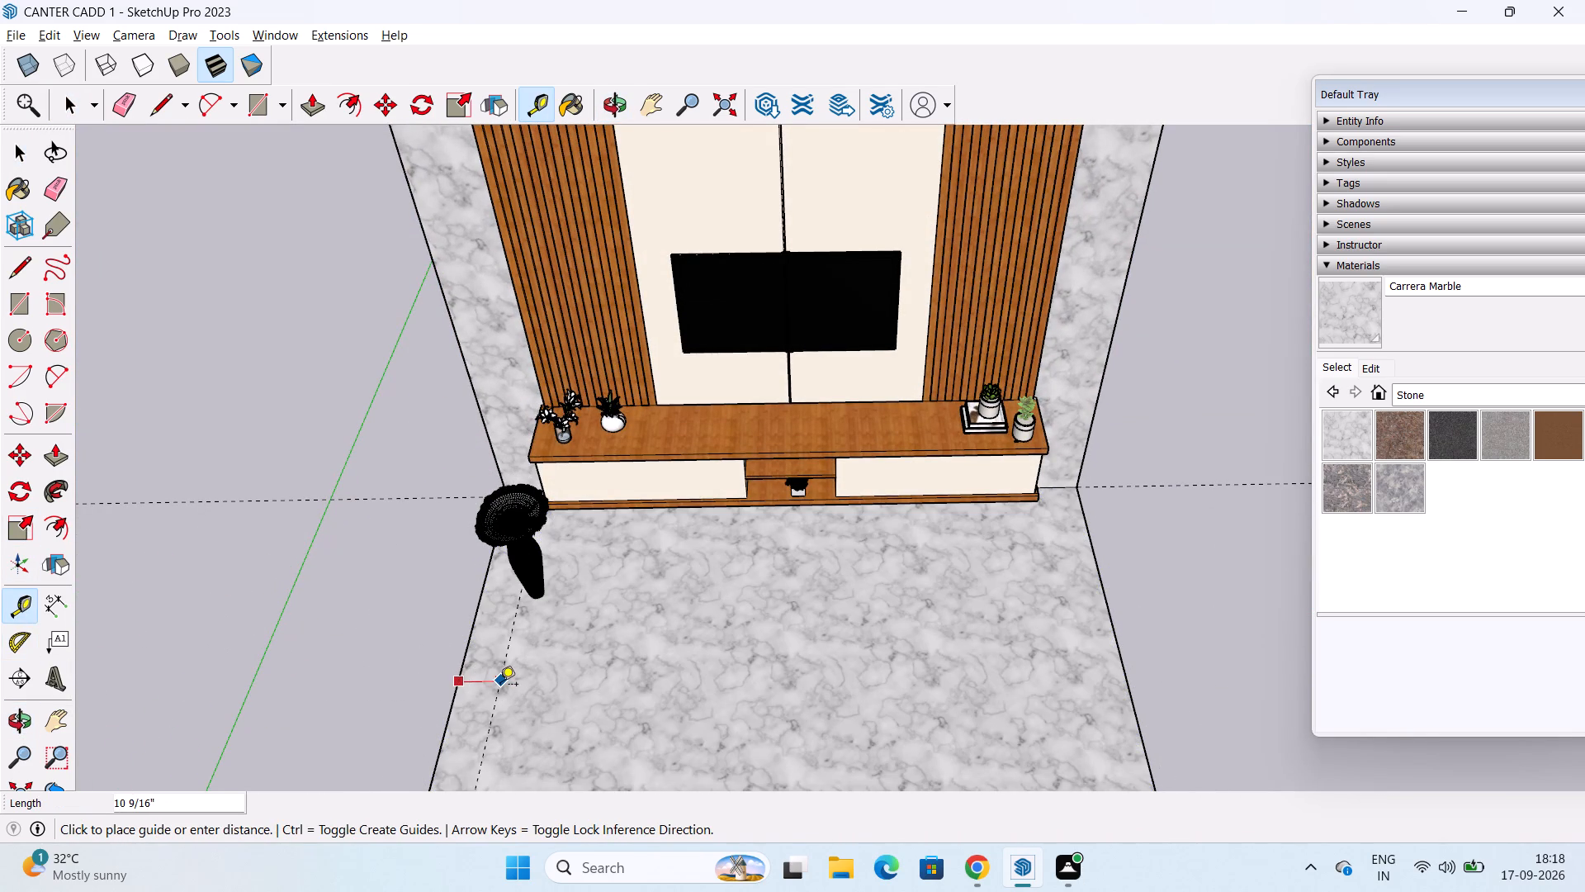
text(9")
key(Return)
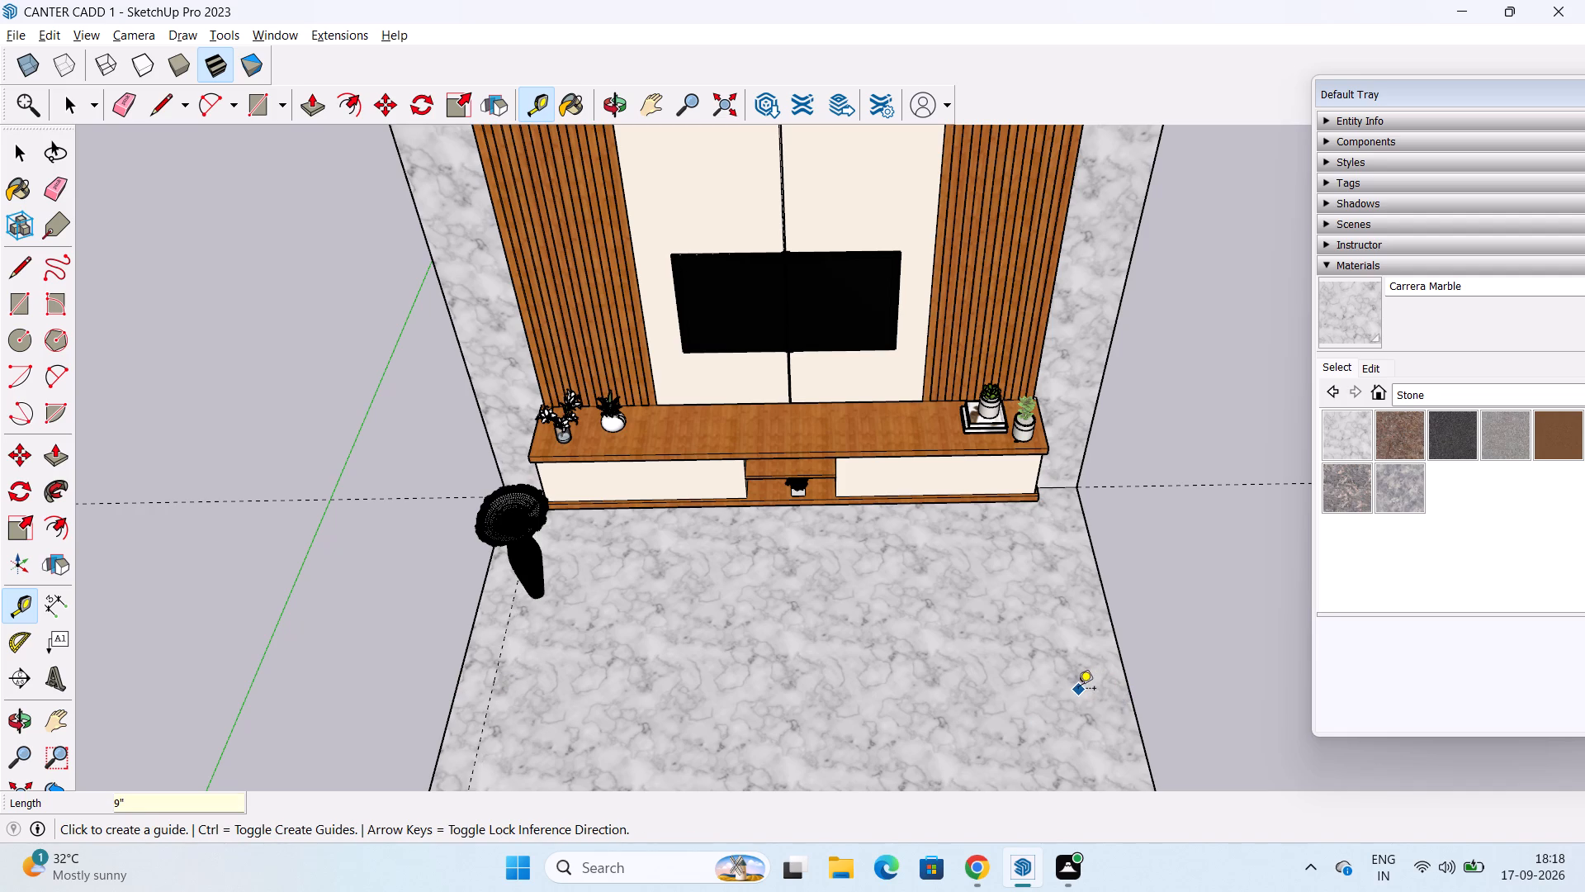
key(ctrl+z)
Place guide lines 6" inward from both the left and right edges of the marble floor.
click(460, 676)
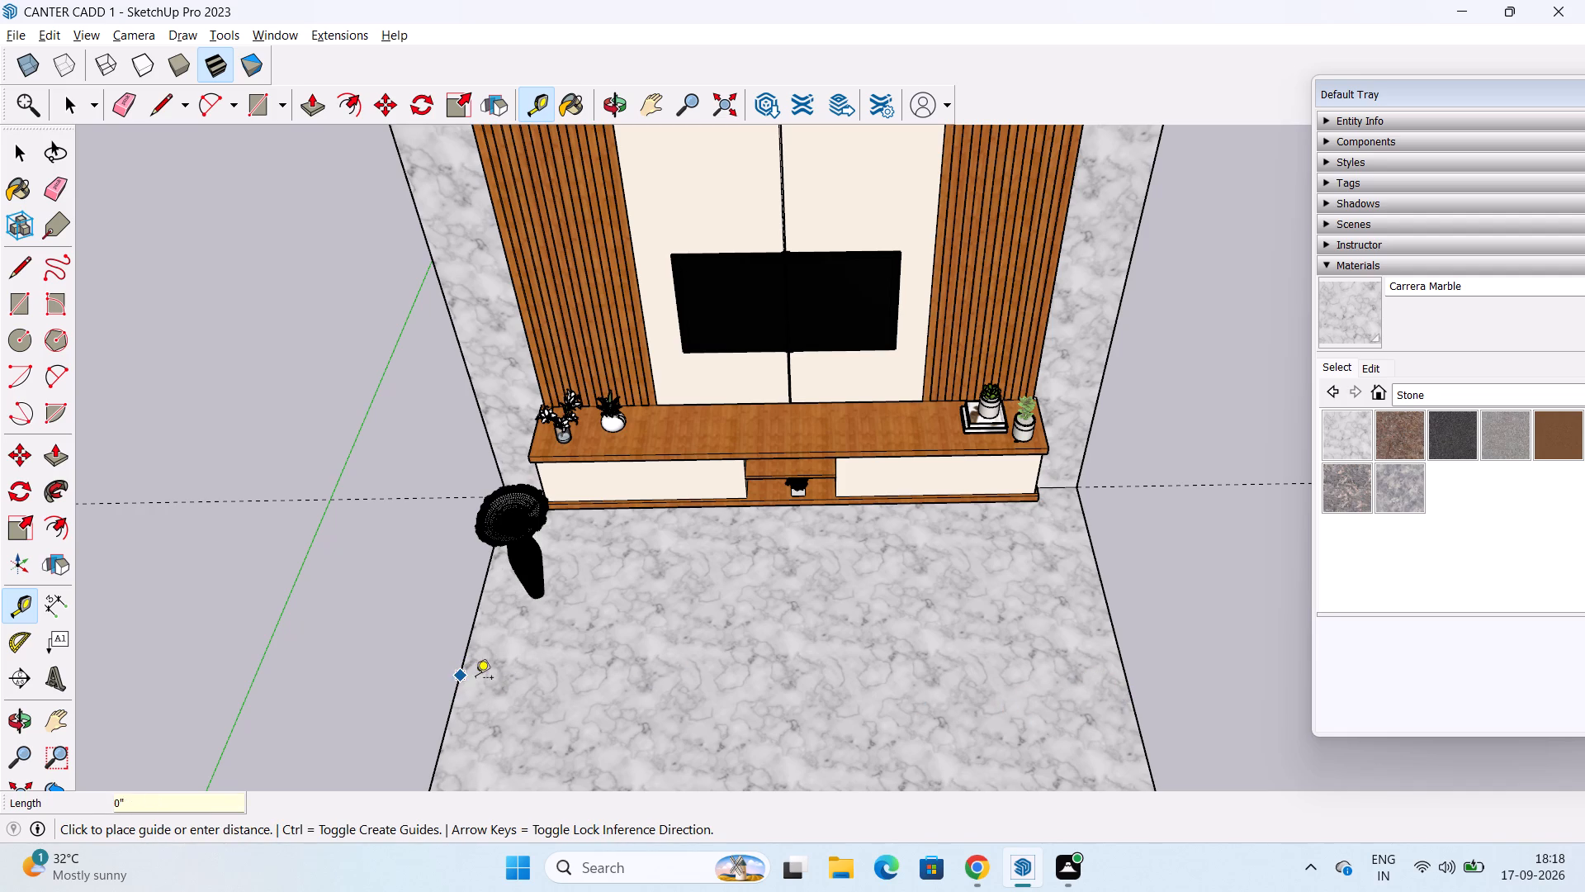
text(6")
key(Return)
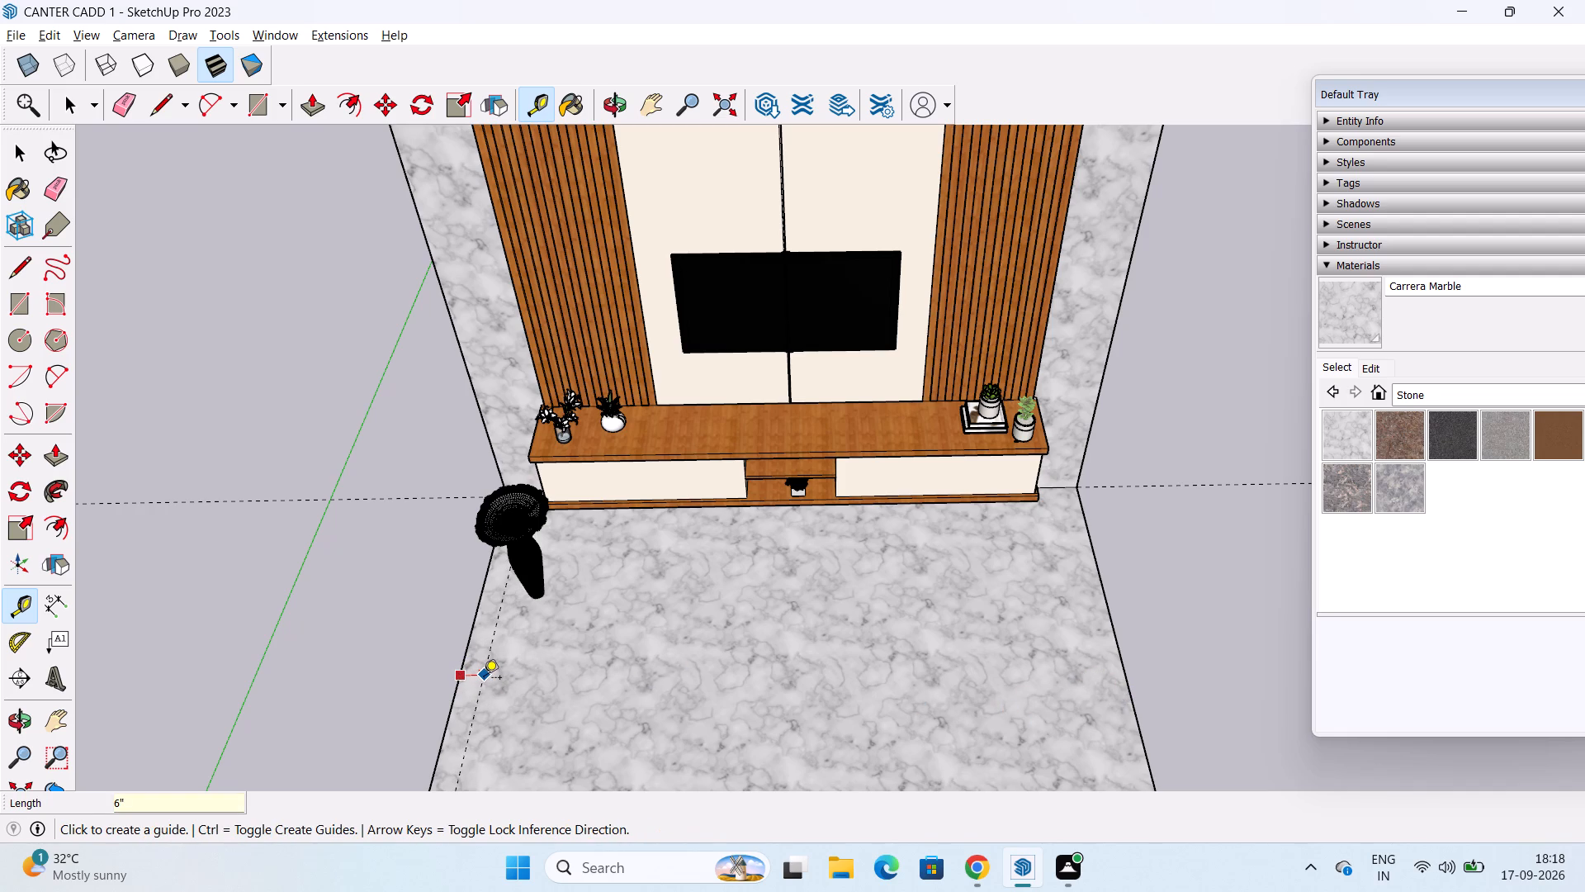
click(1111, 615)
text(6")
key(Return)
key(space)
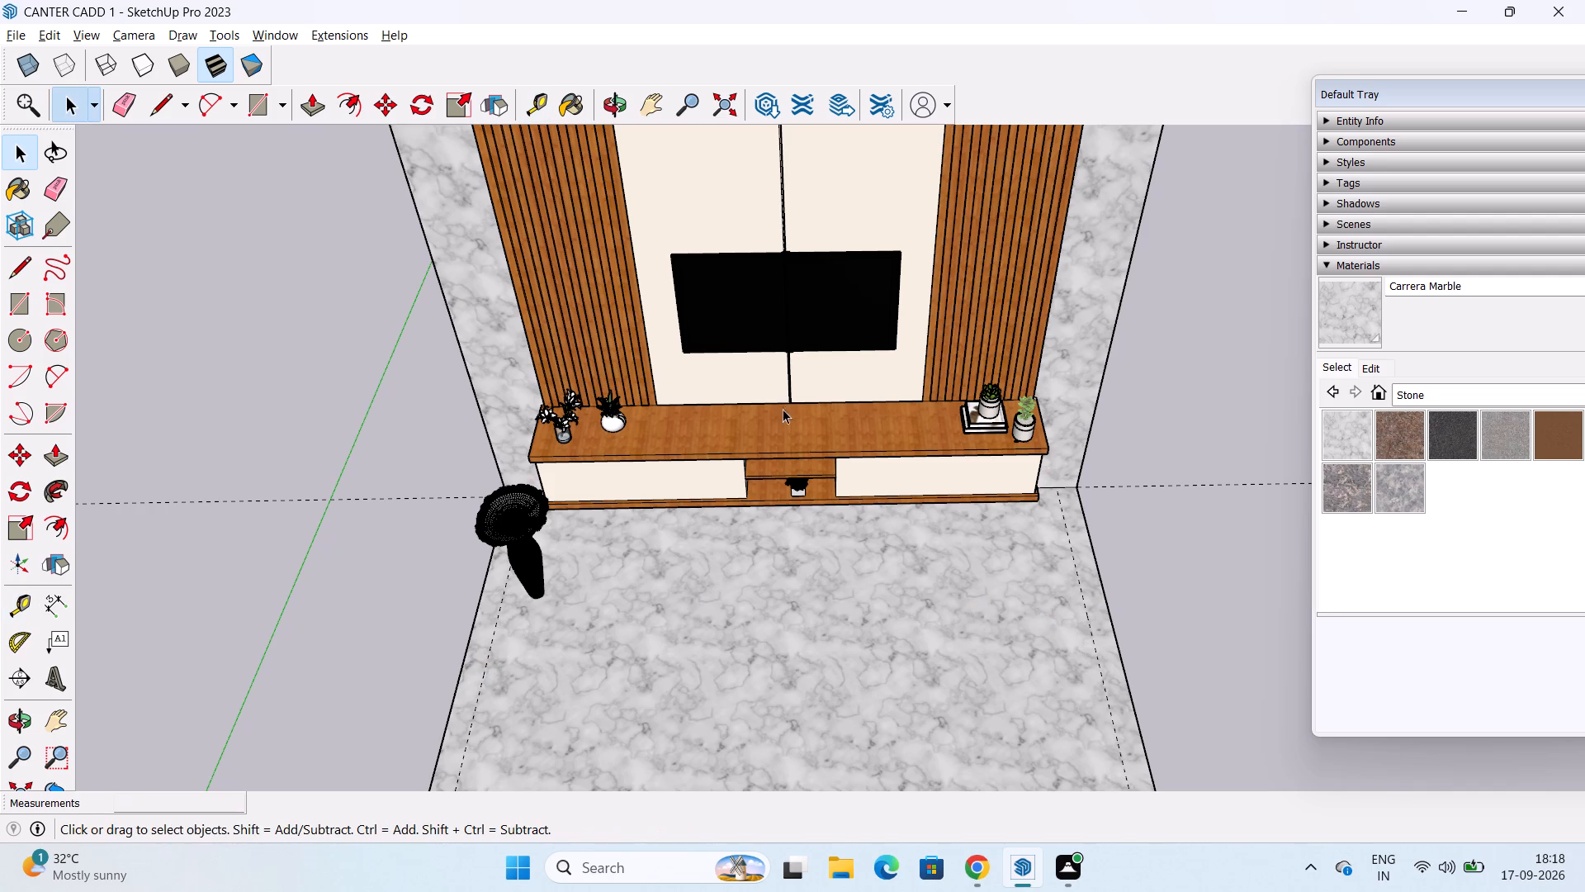
Draw 9' 3" lines along both floor guides from front edge to back wall, splitting off a strip at each side.
click(7, 268)
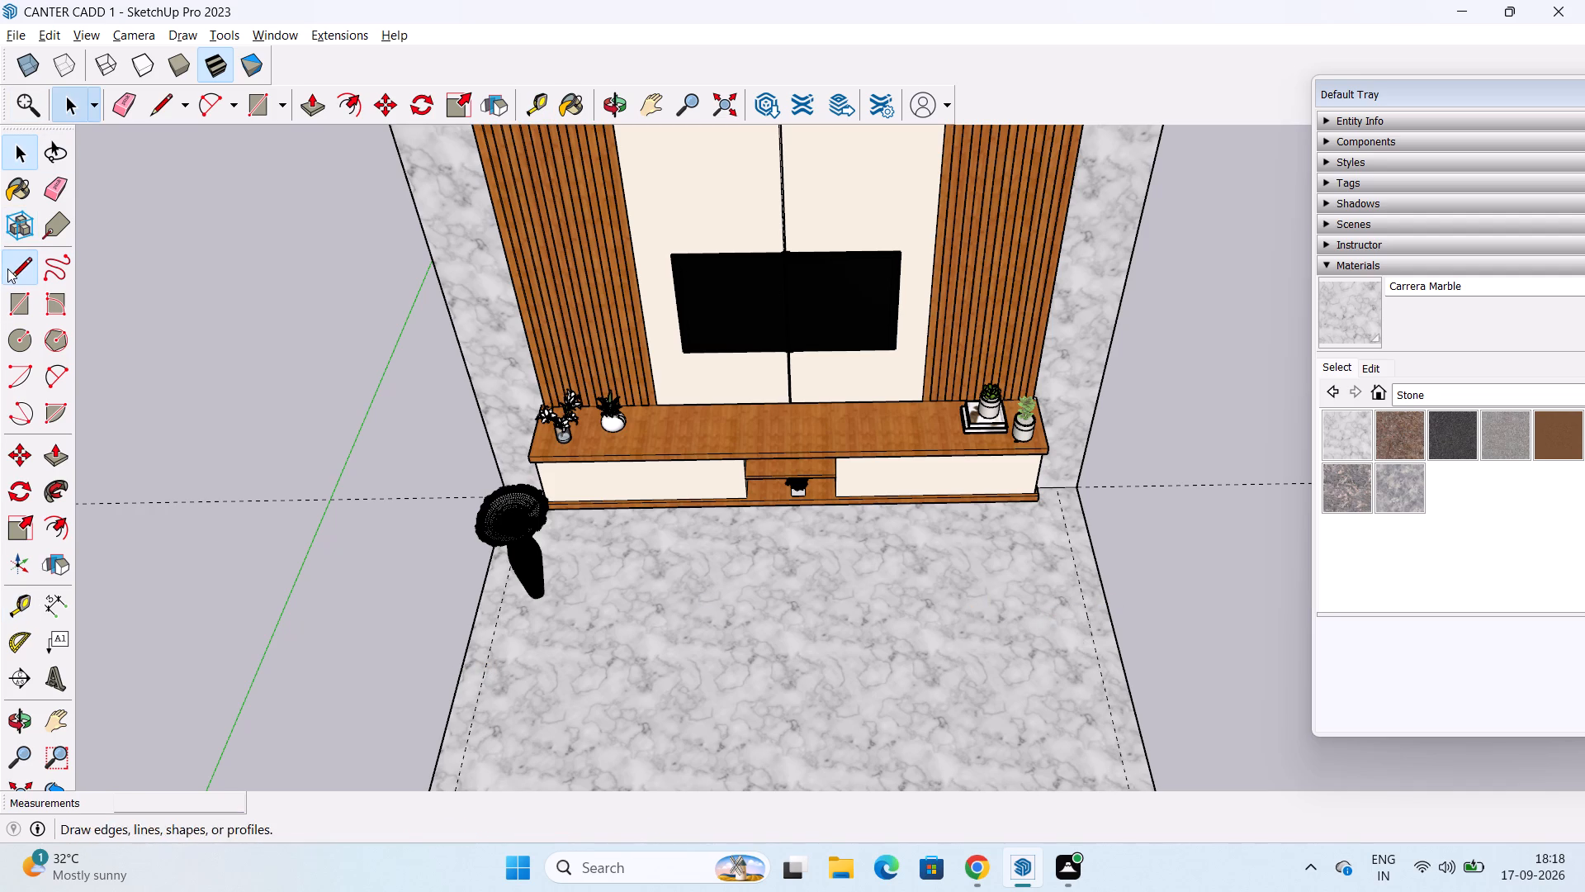
click(1059, 486)
click(1058, 492)
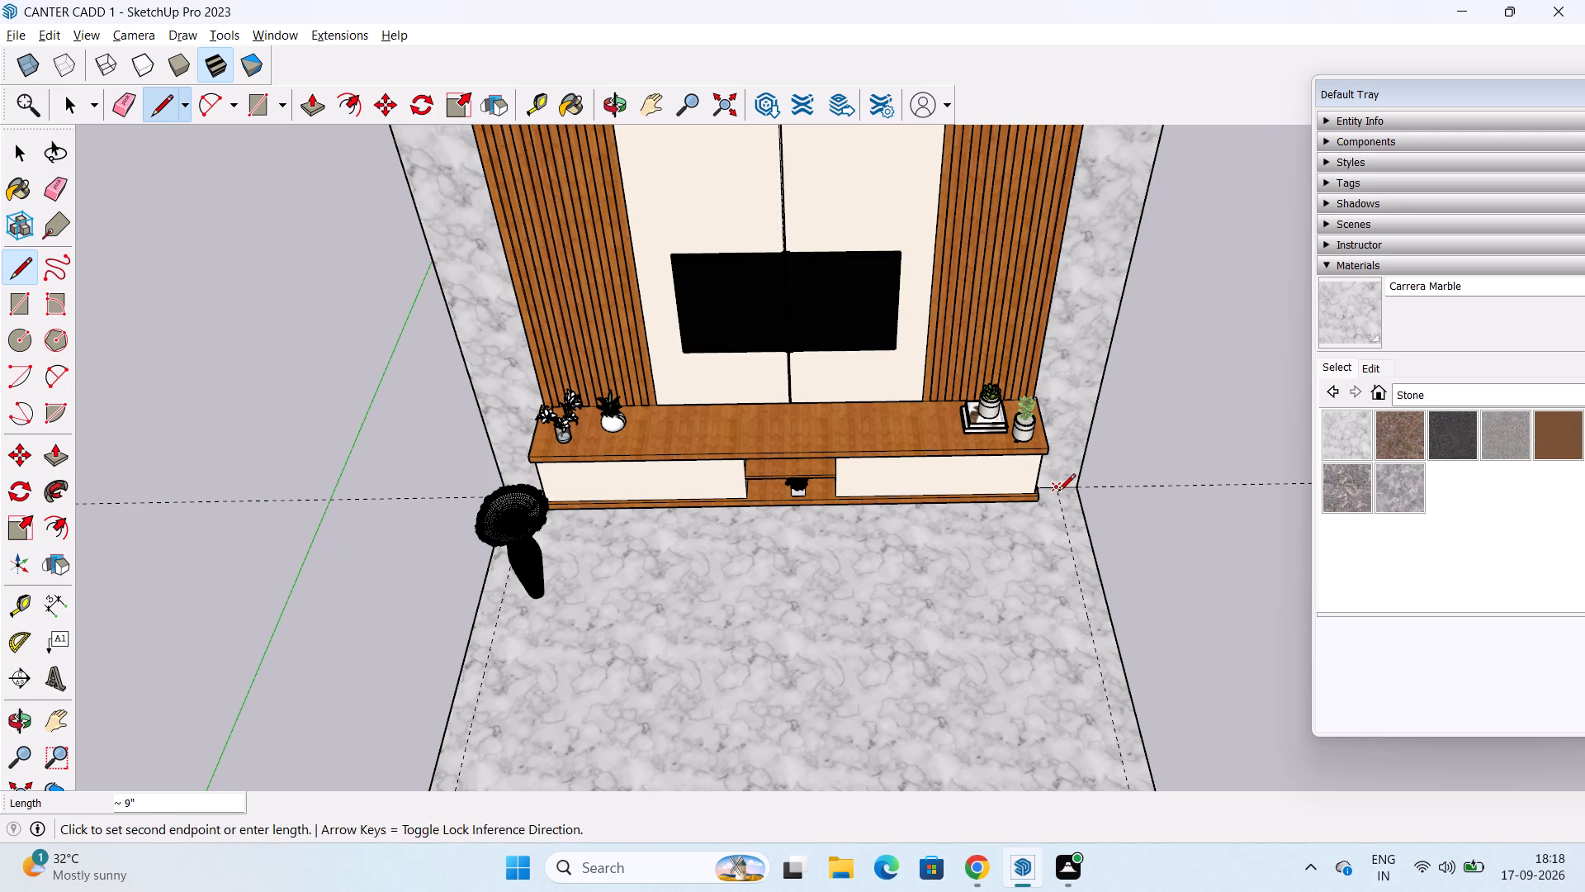
middle_drag(1102, 739, 1028, 224)
click(1062, 292)
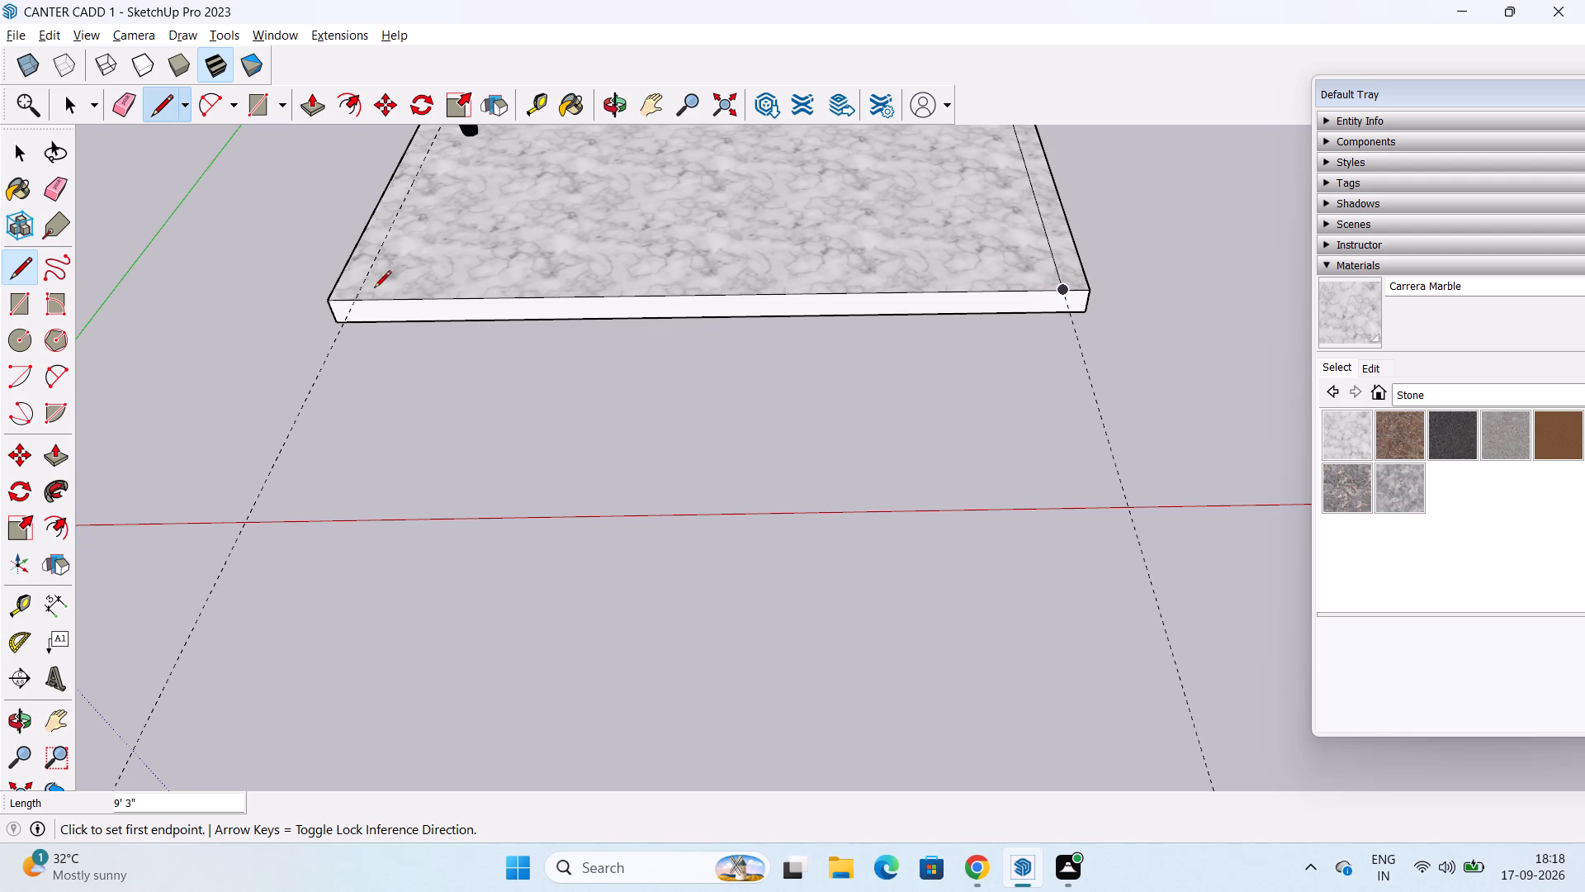
click(352, 300)
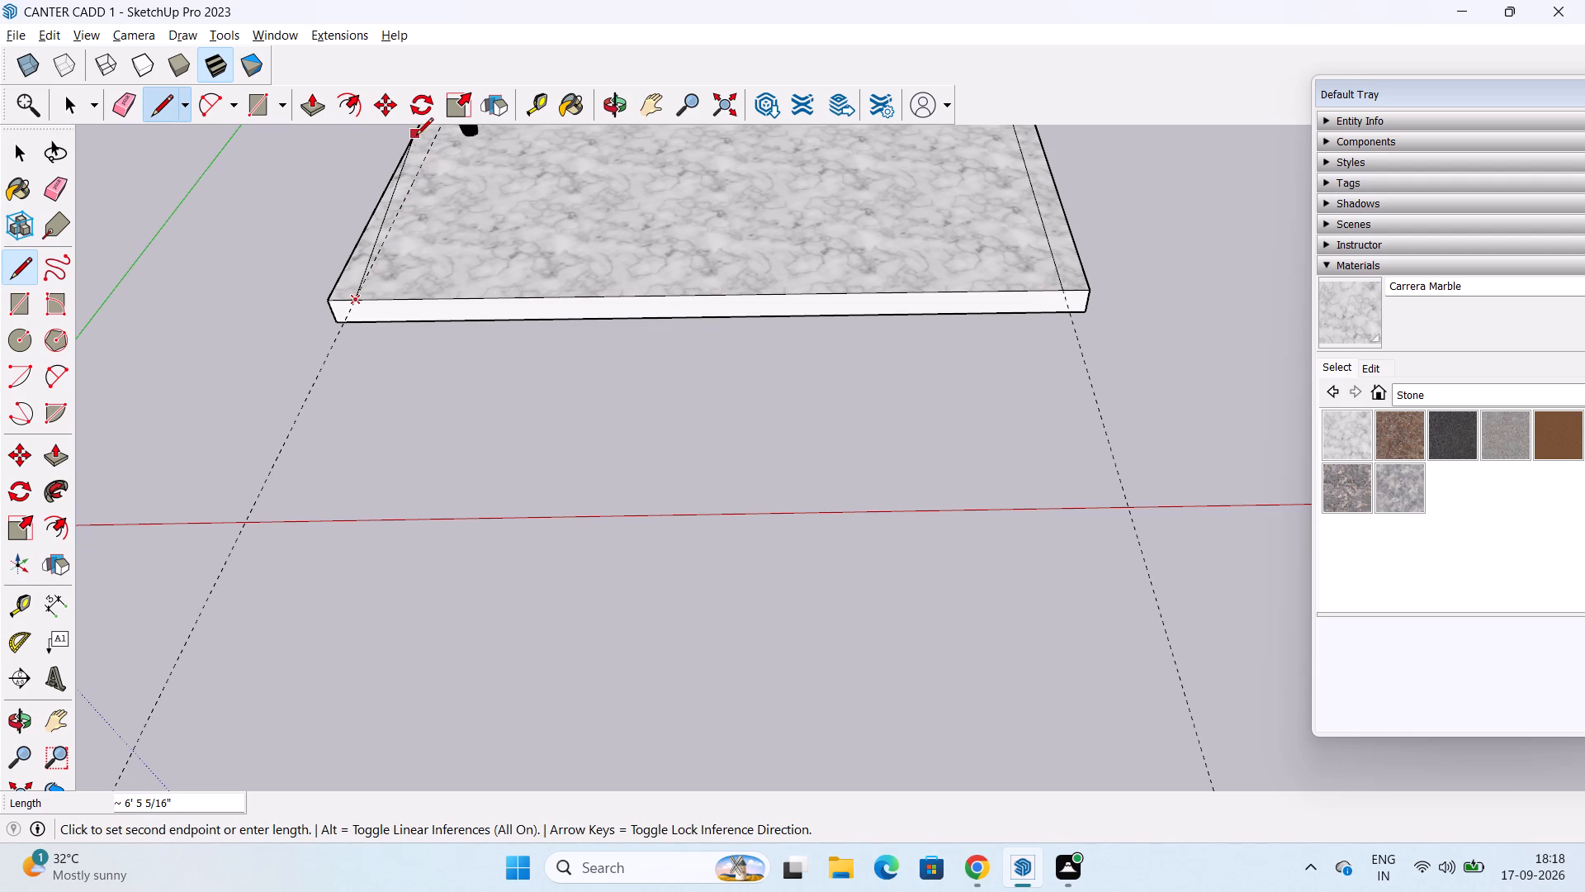
shift+middle_drag(421, 128, 603, 397)
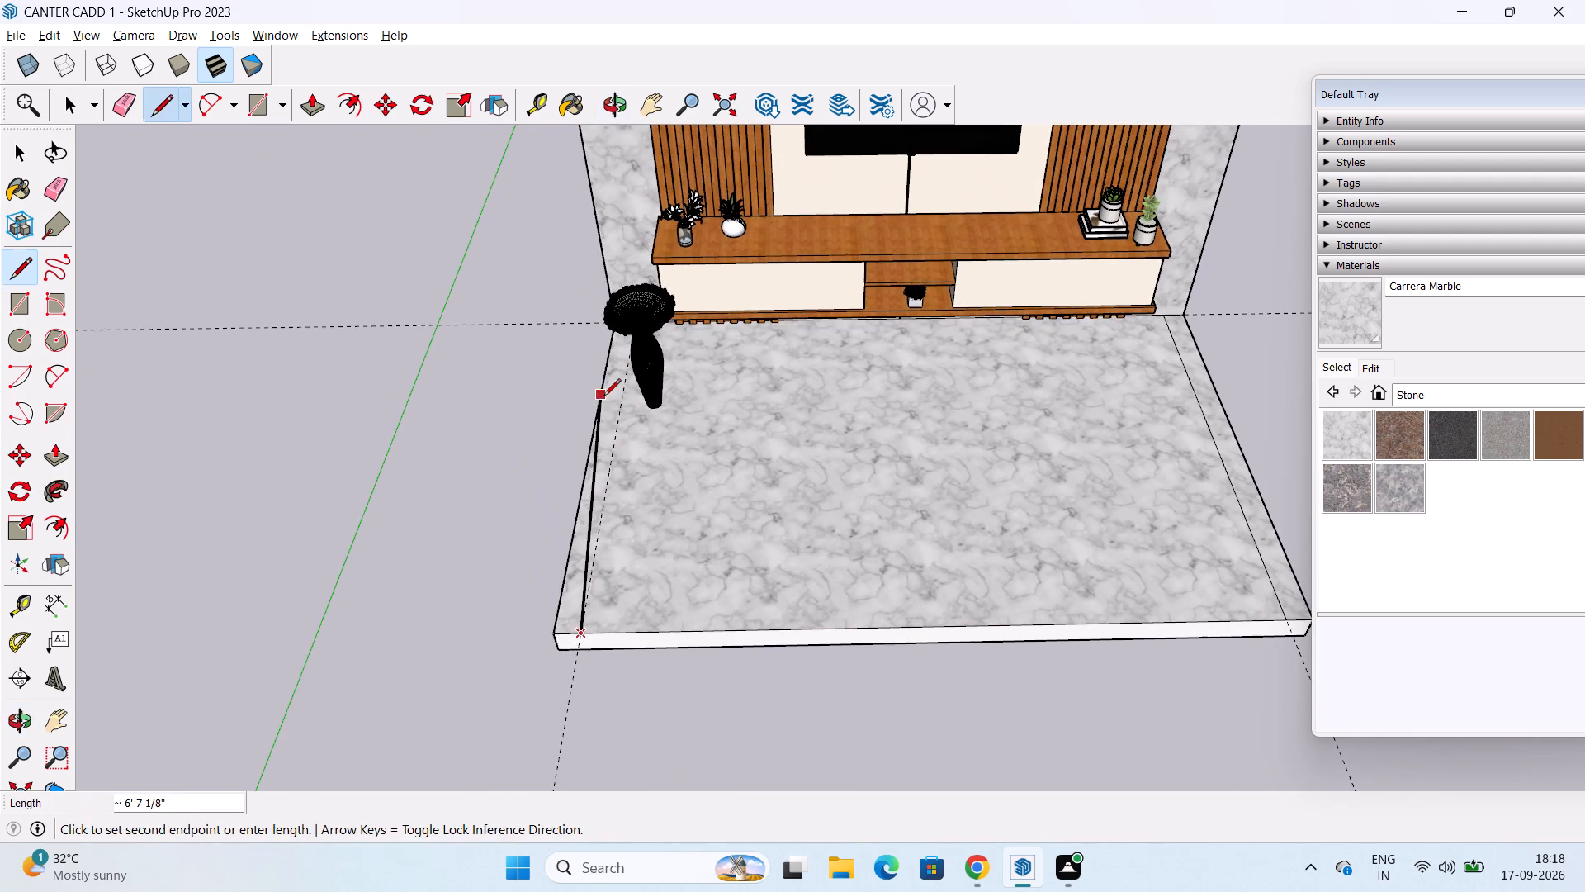
middle_drag(603, 397, 788, 505)
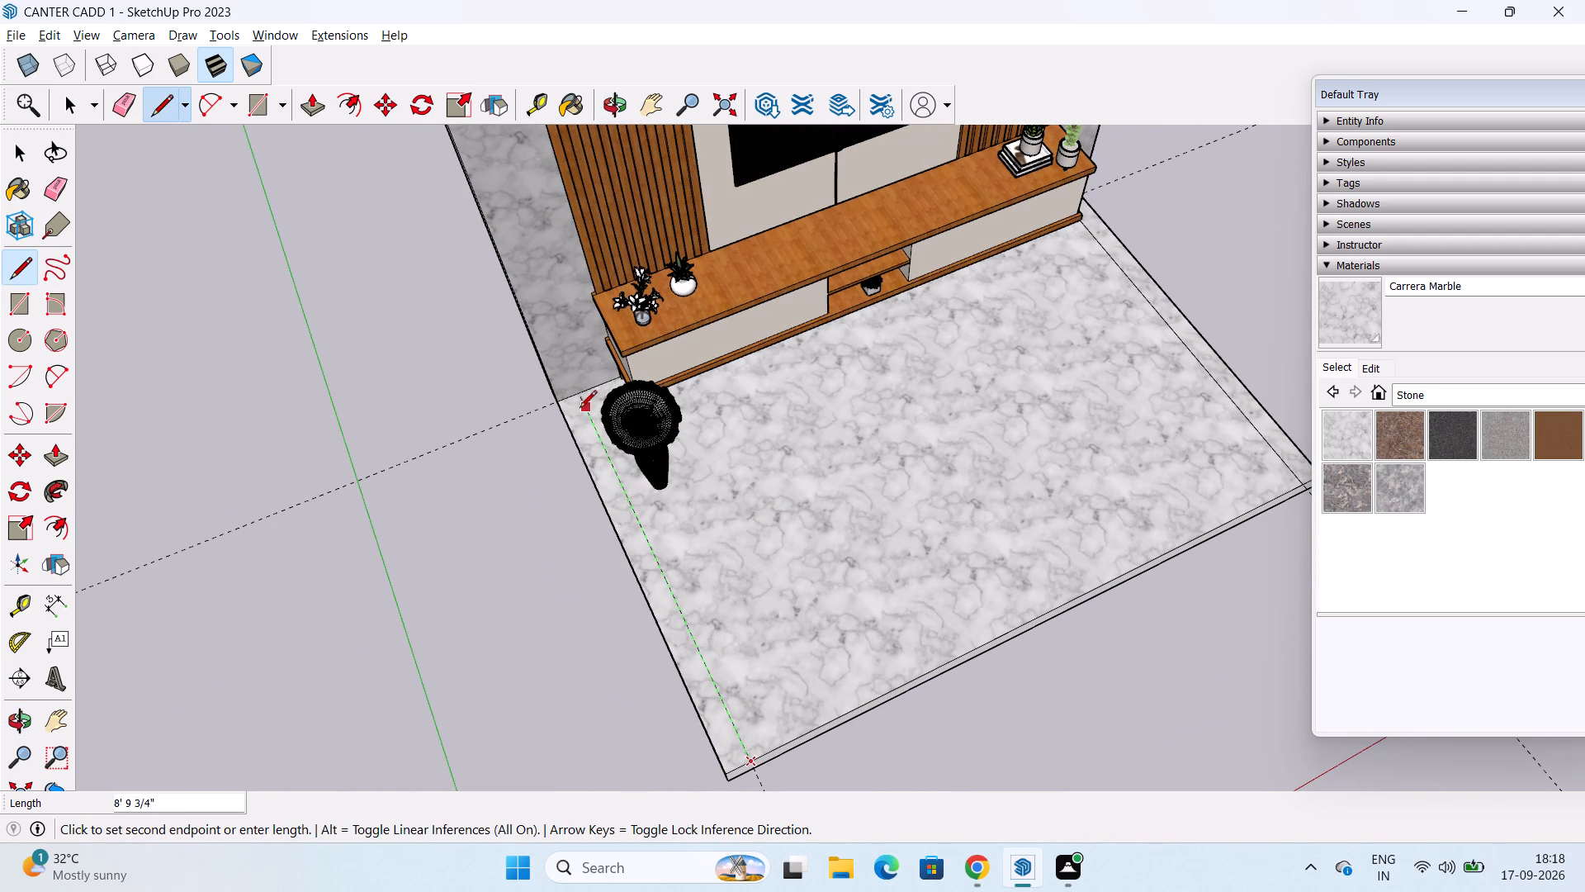
click(578, 400)
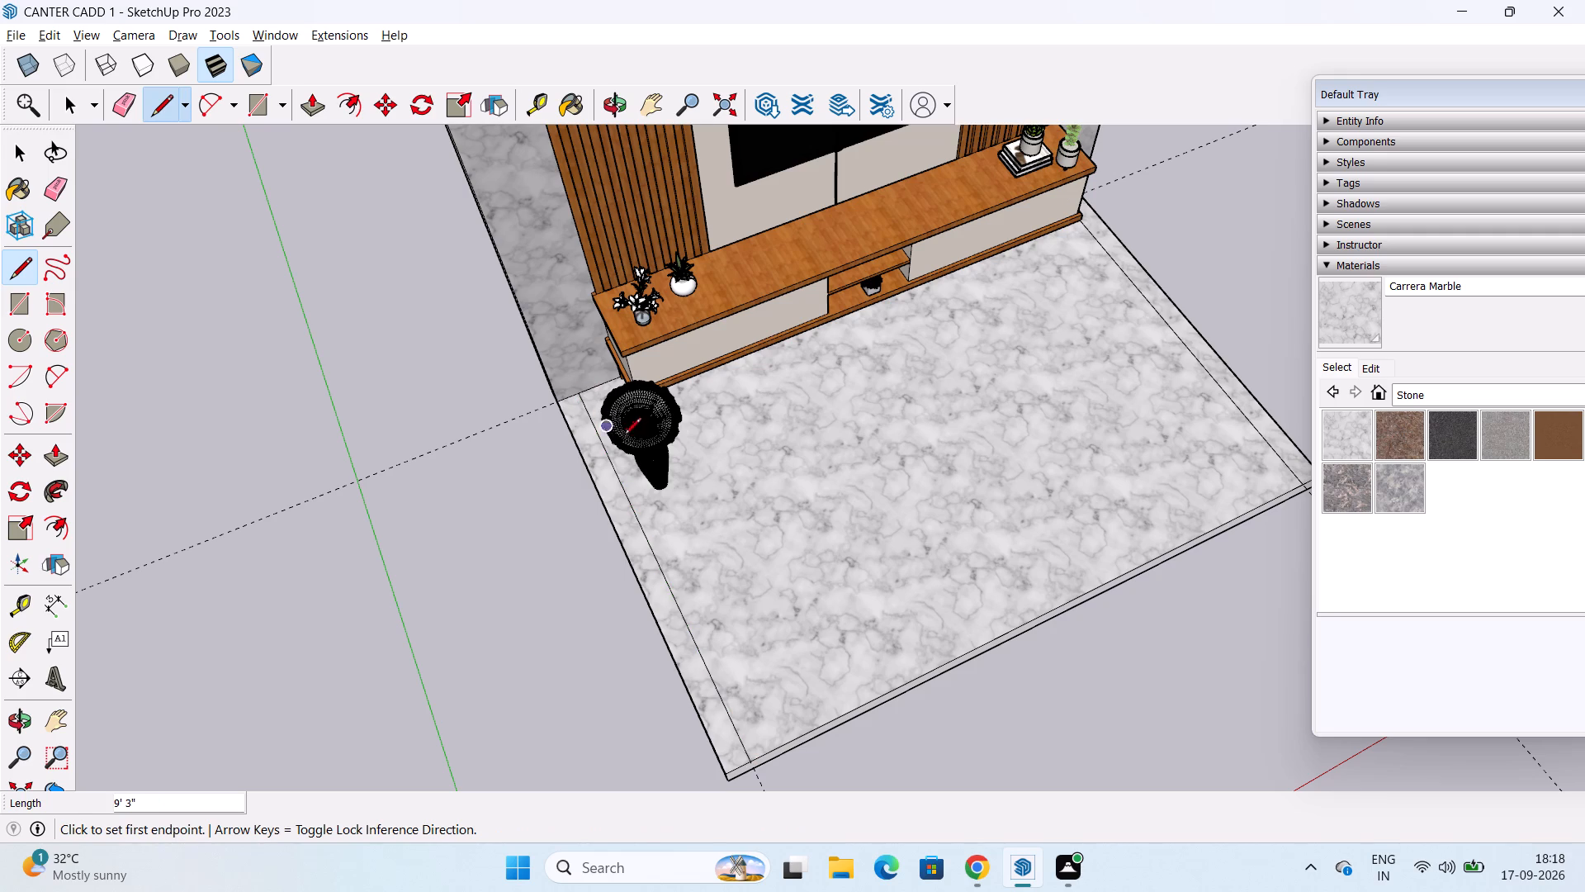
key(space)
scroll(661, 607, down, 6)
middle_drag(678, 589, 652, 602)
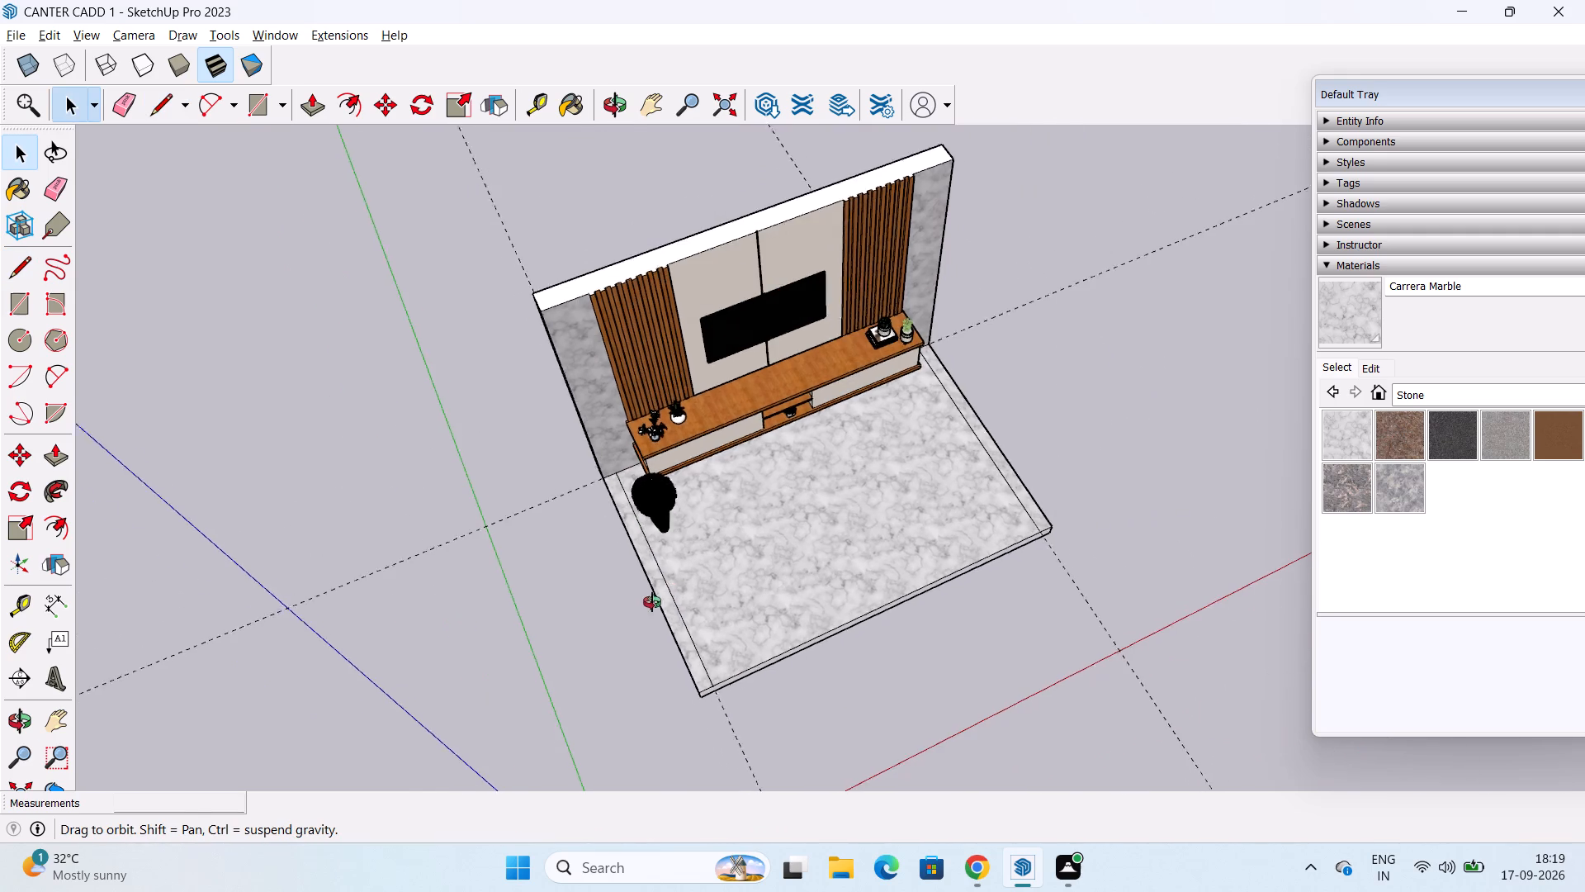
middle_drag(652, 602, 483, 611)
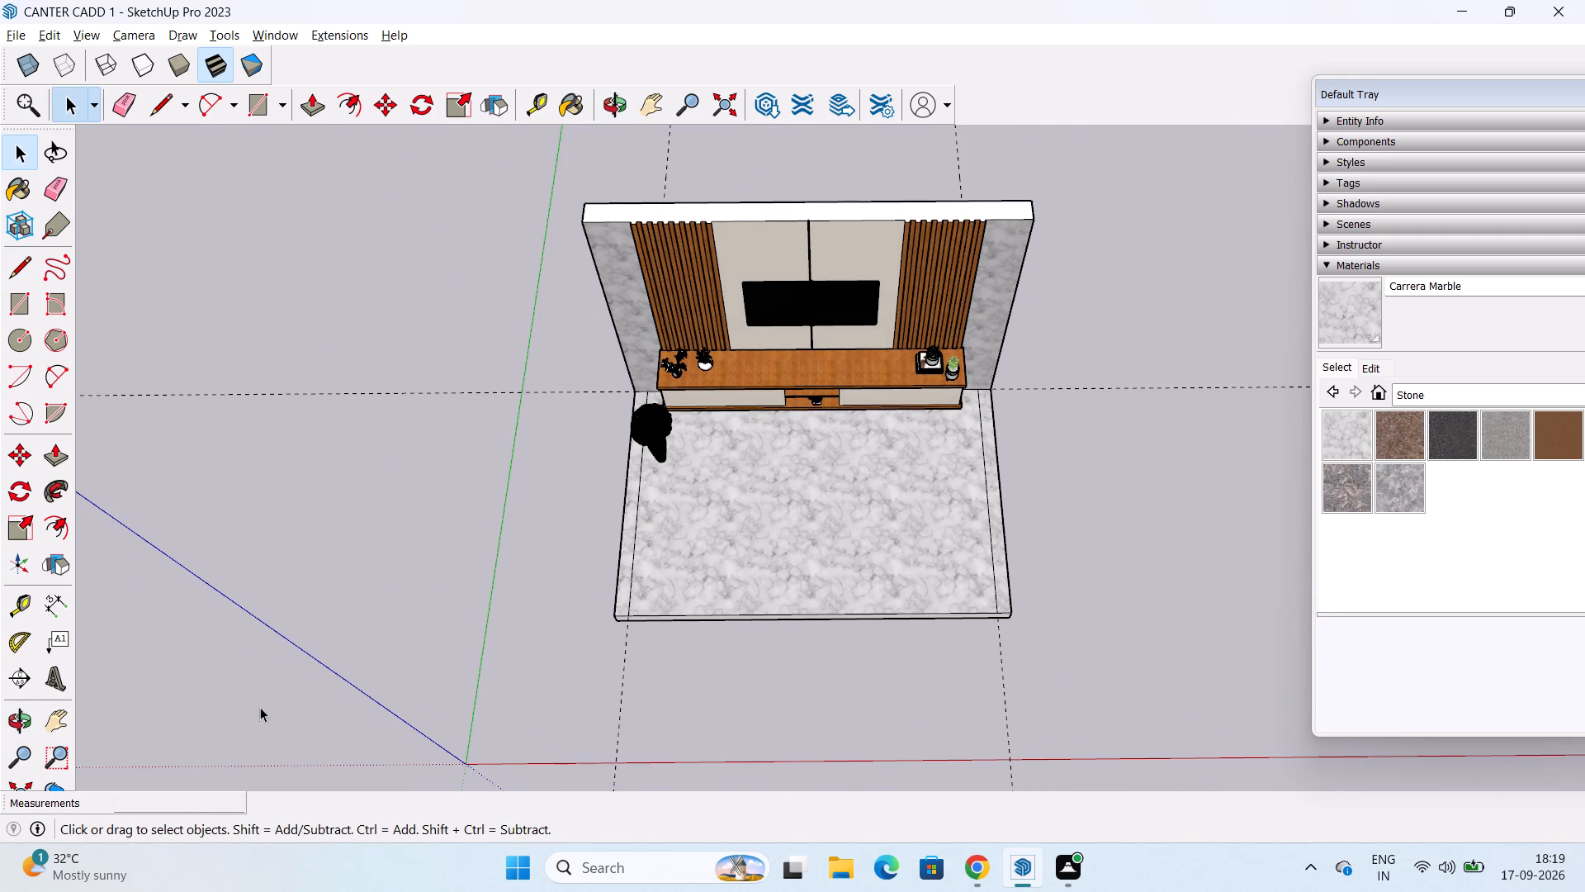
Push/Pull the narrow floor strips on both sides up 10' to form the room's side walls.
click(223, 500)
key(p)
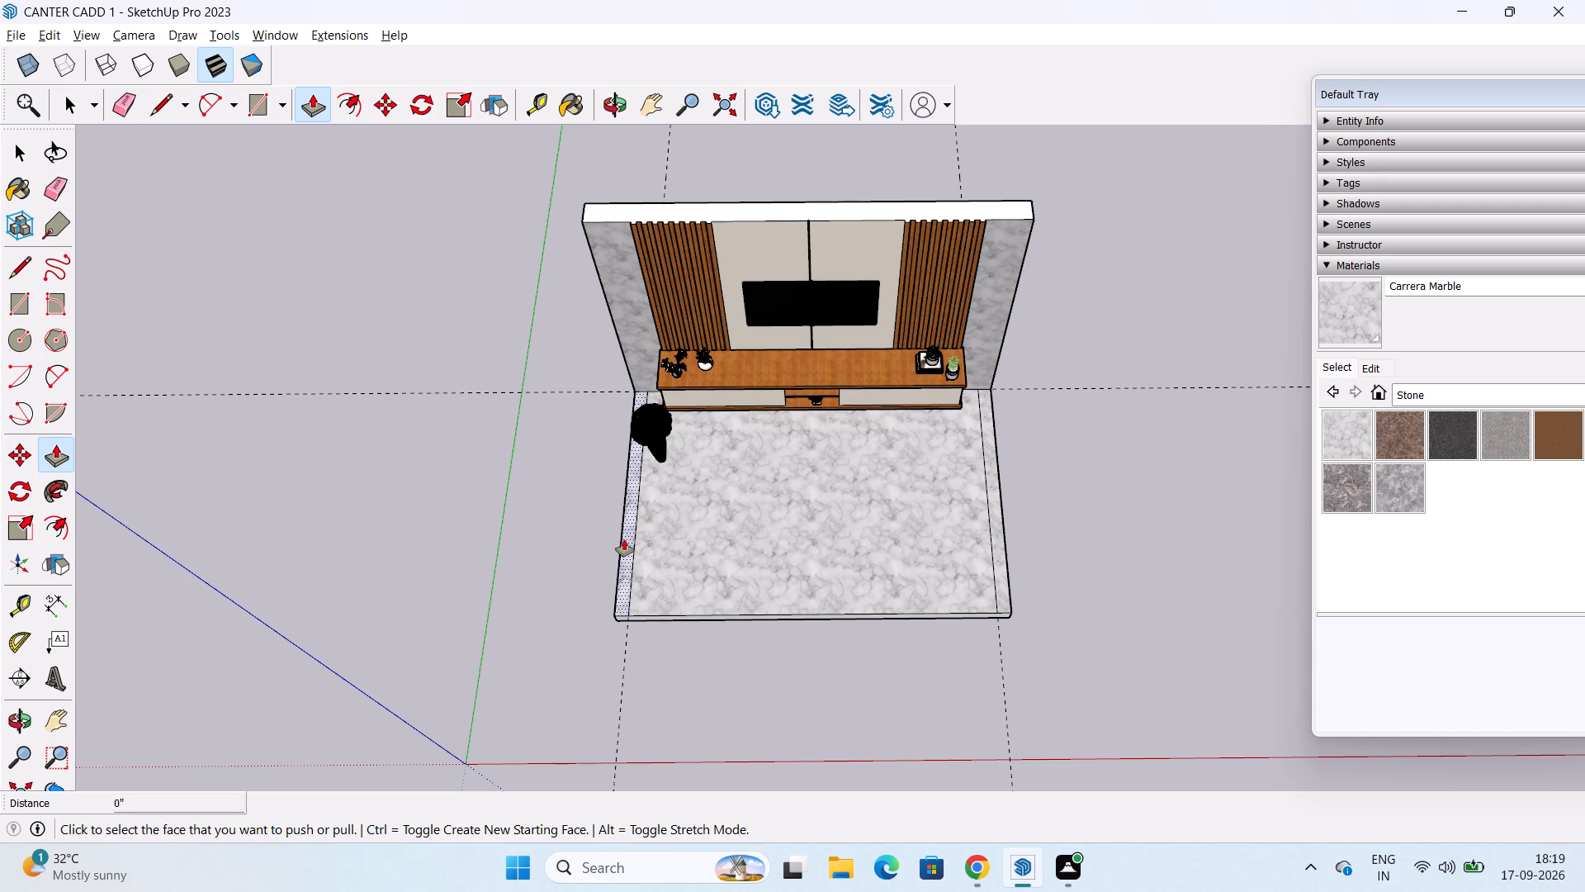
click(624, 539)
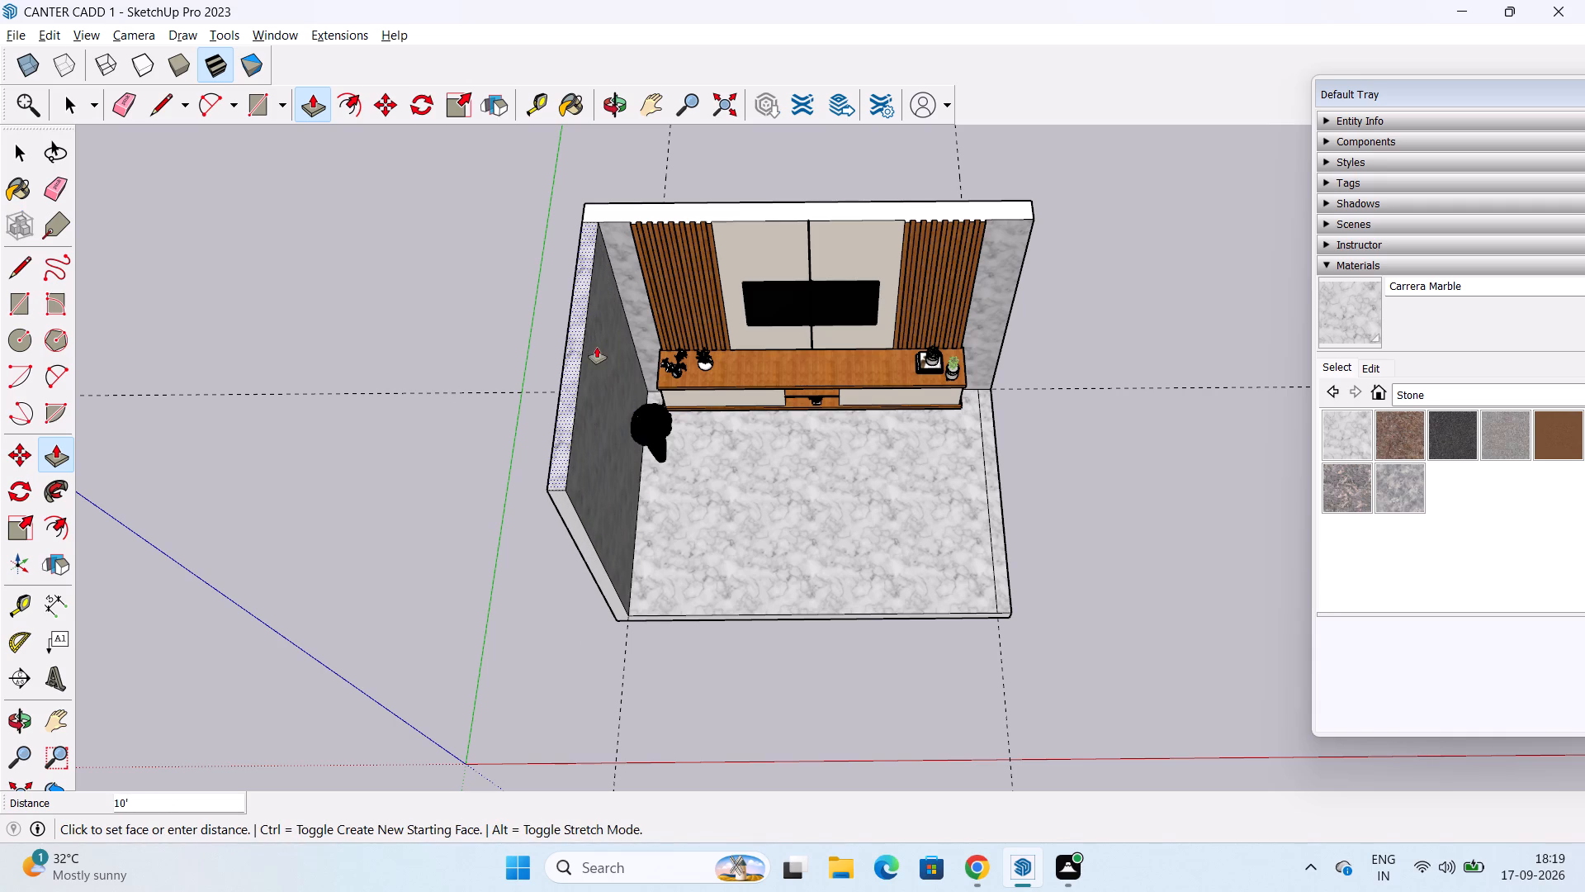
click(594, 335)
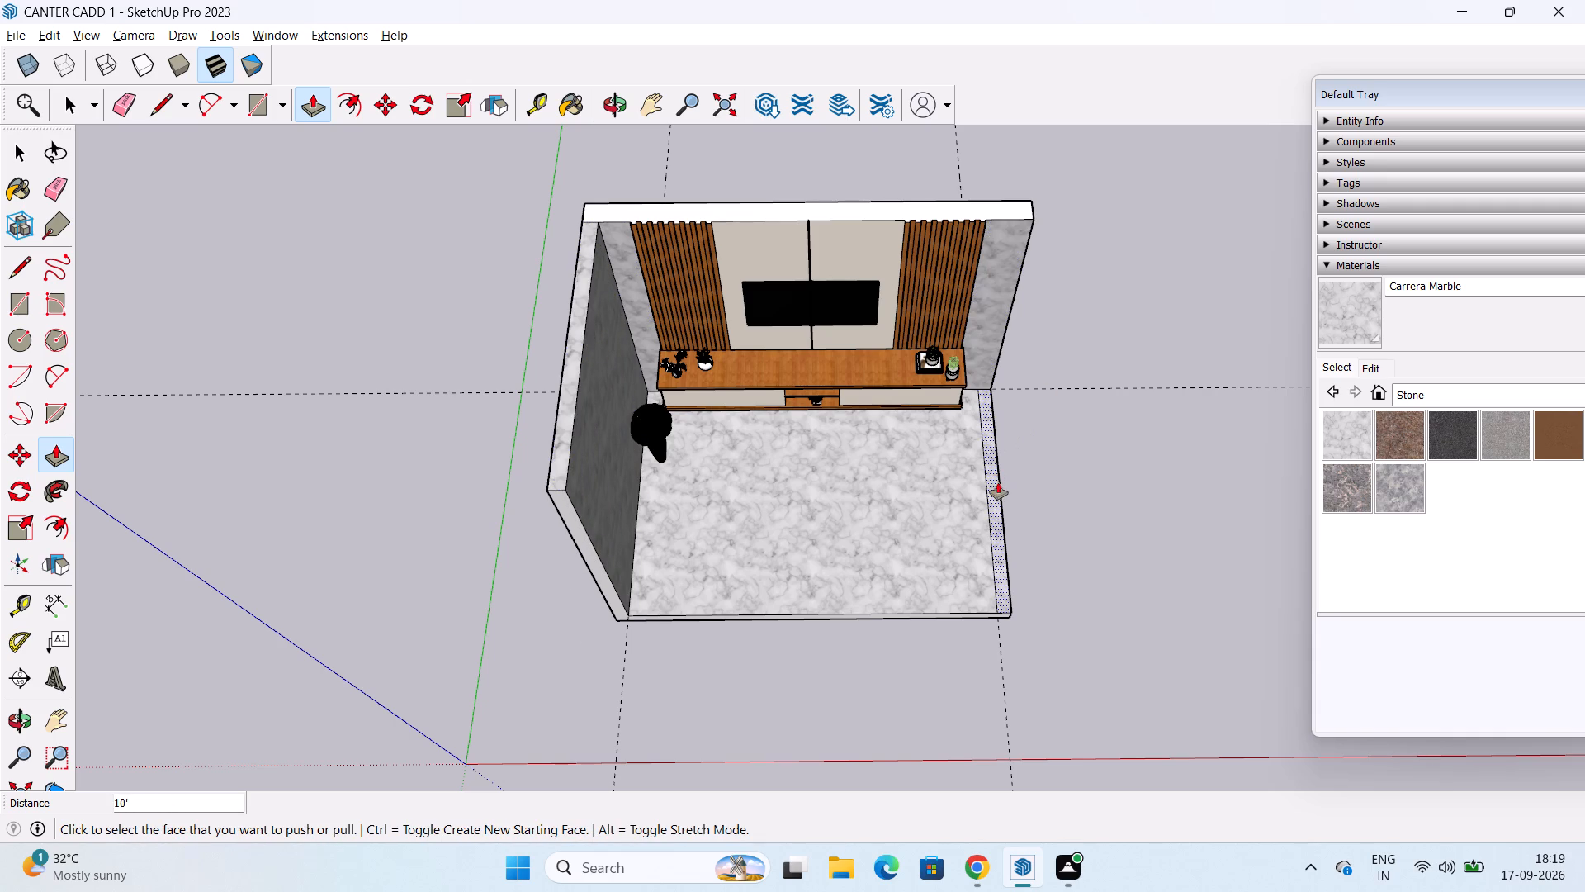
click(998, 483)
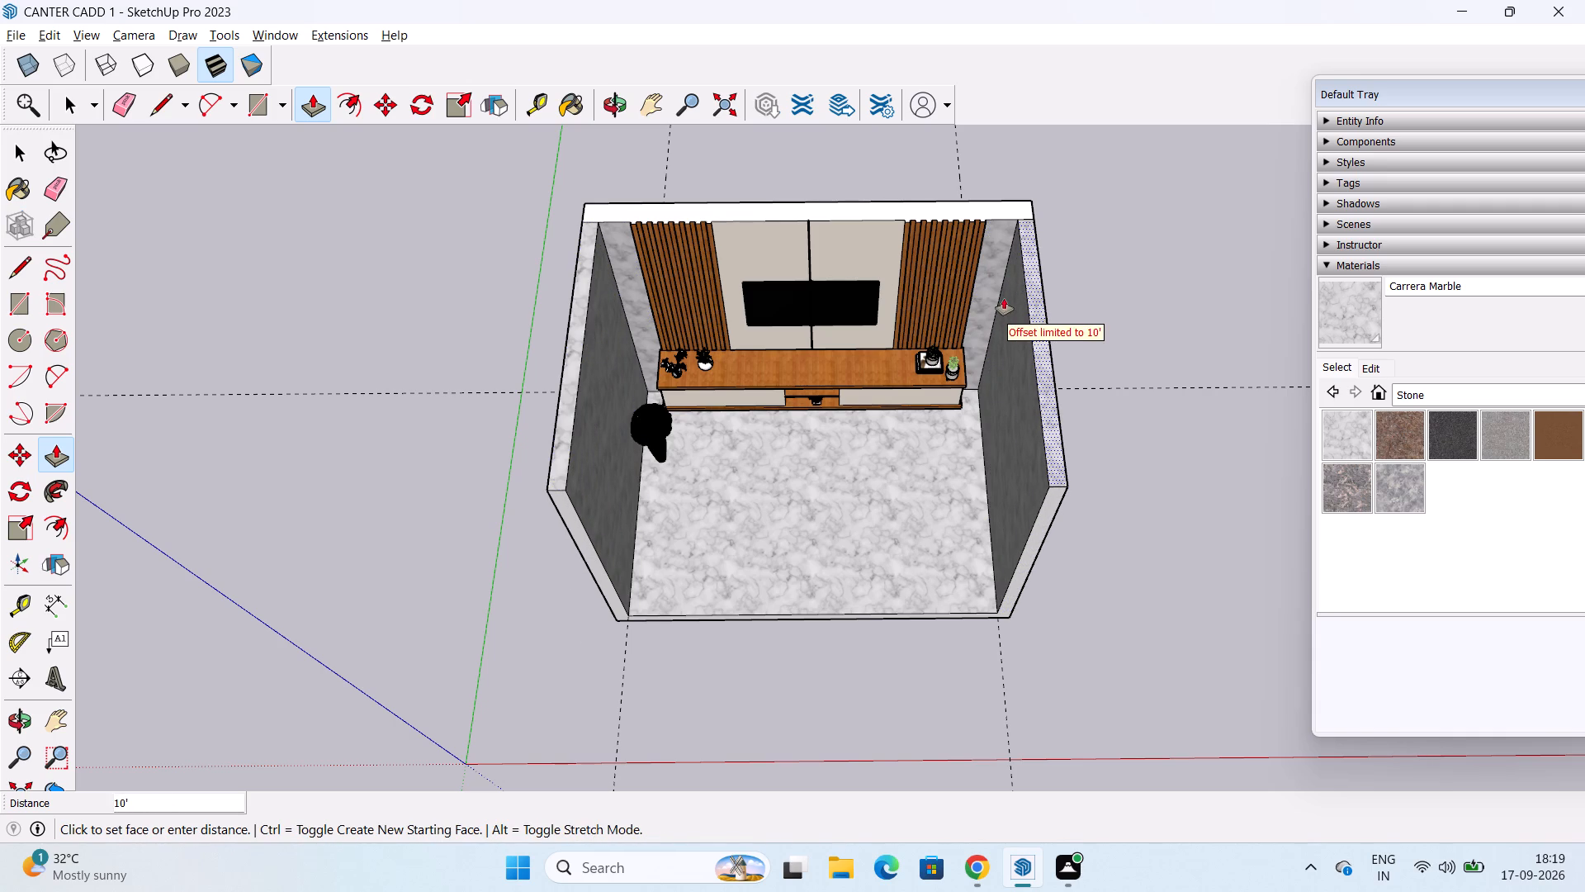
click(1032, 240)
Select all the connected floor, wall and TV unit geometry and make it a group.
middle_drag(1067, 588, 1256, 302)
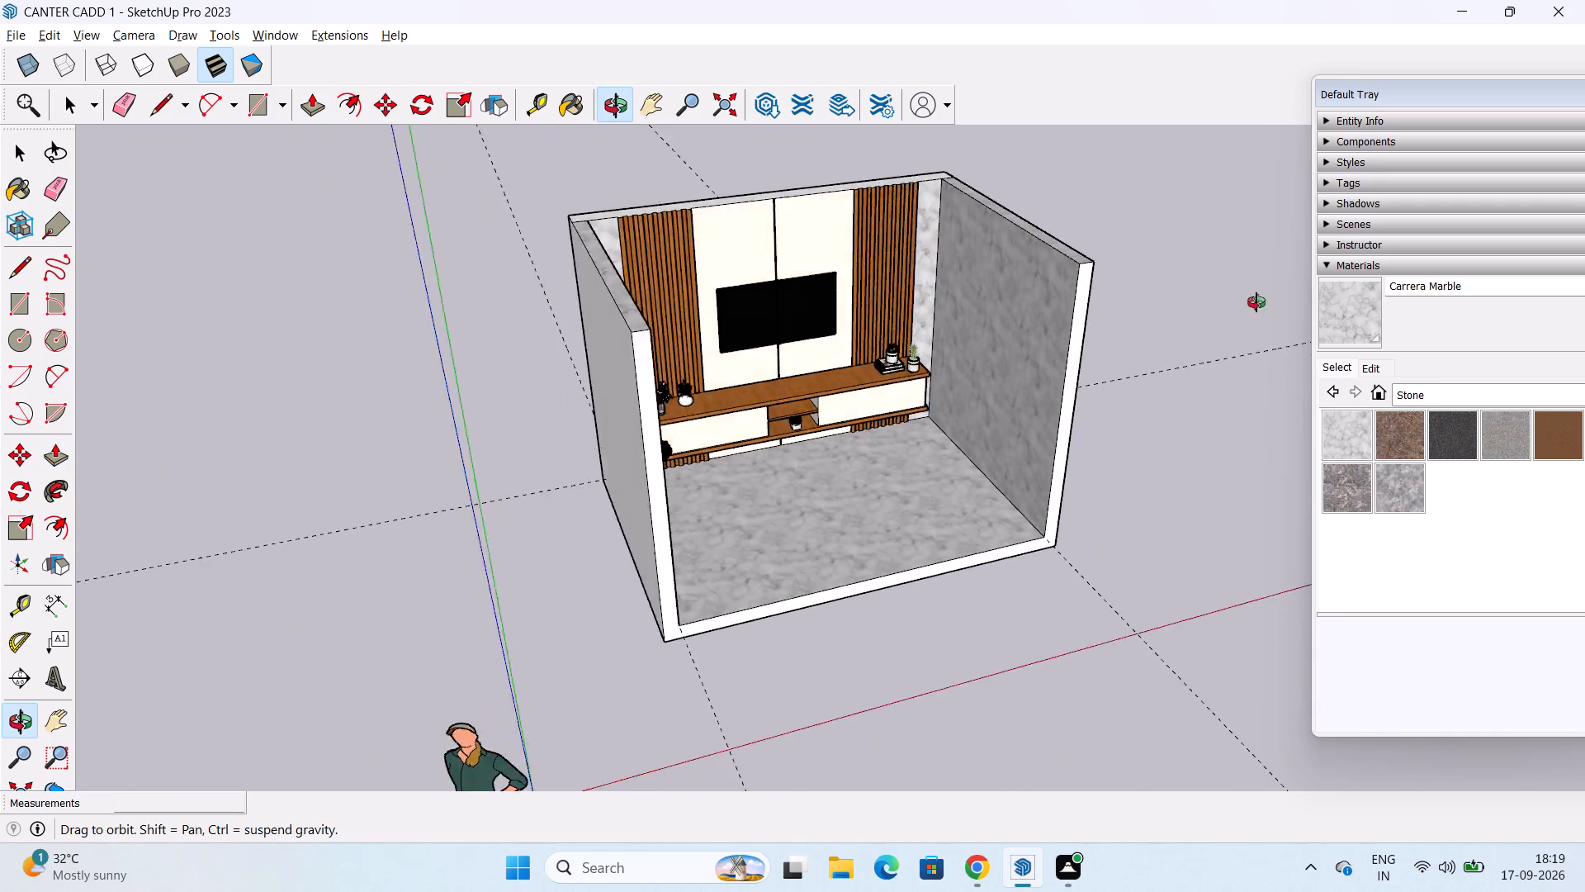
middle_drag(1256, 302, 1059, 477)
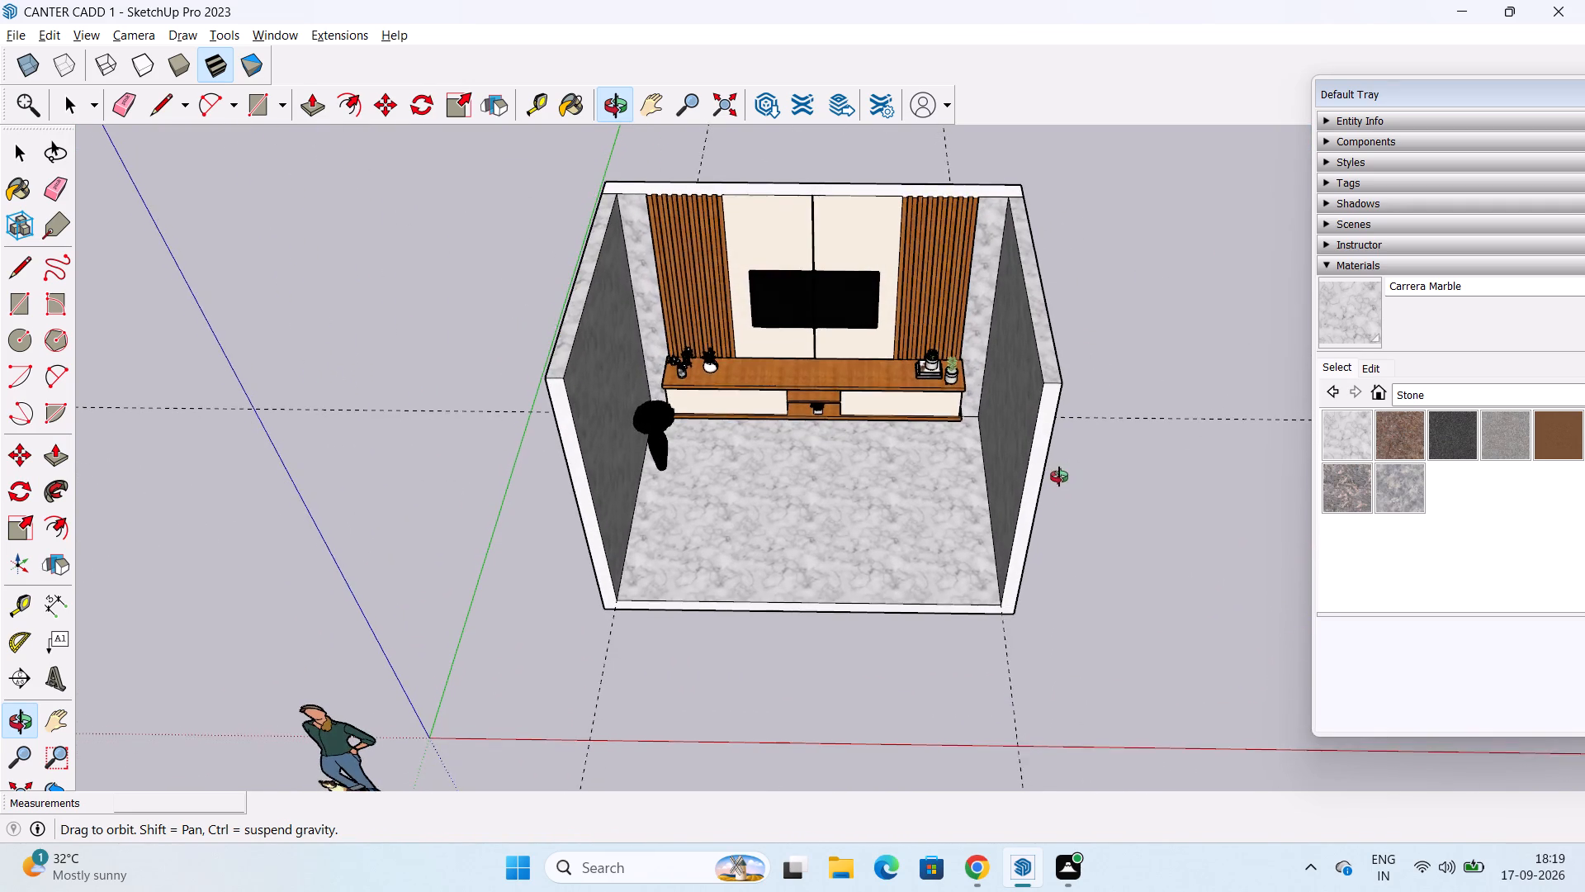
middle_drag(1059, 477, 1058, 477)
key(space)
triple_click(825, 480)
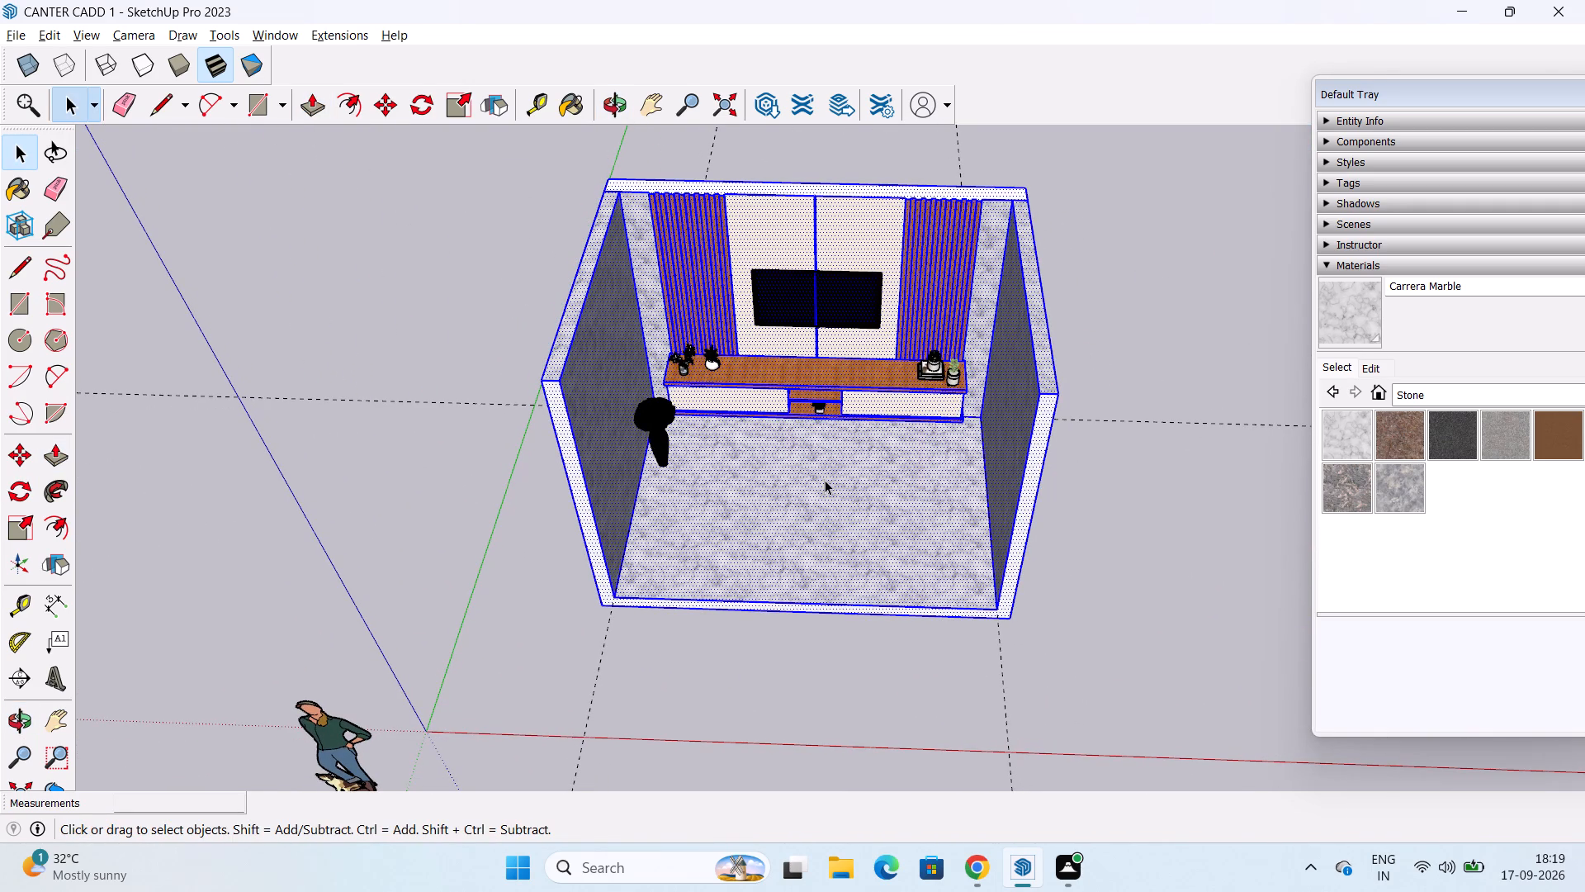
right_click(842, 548)
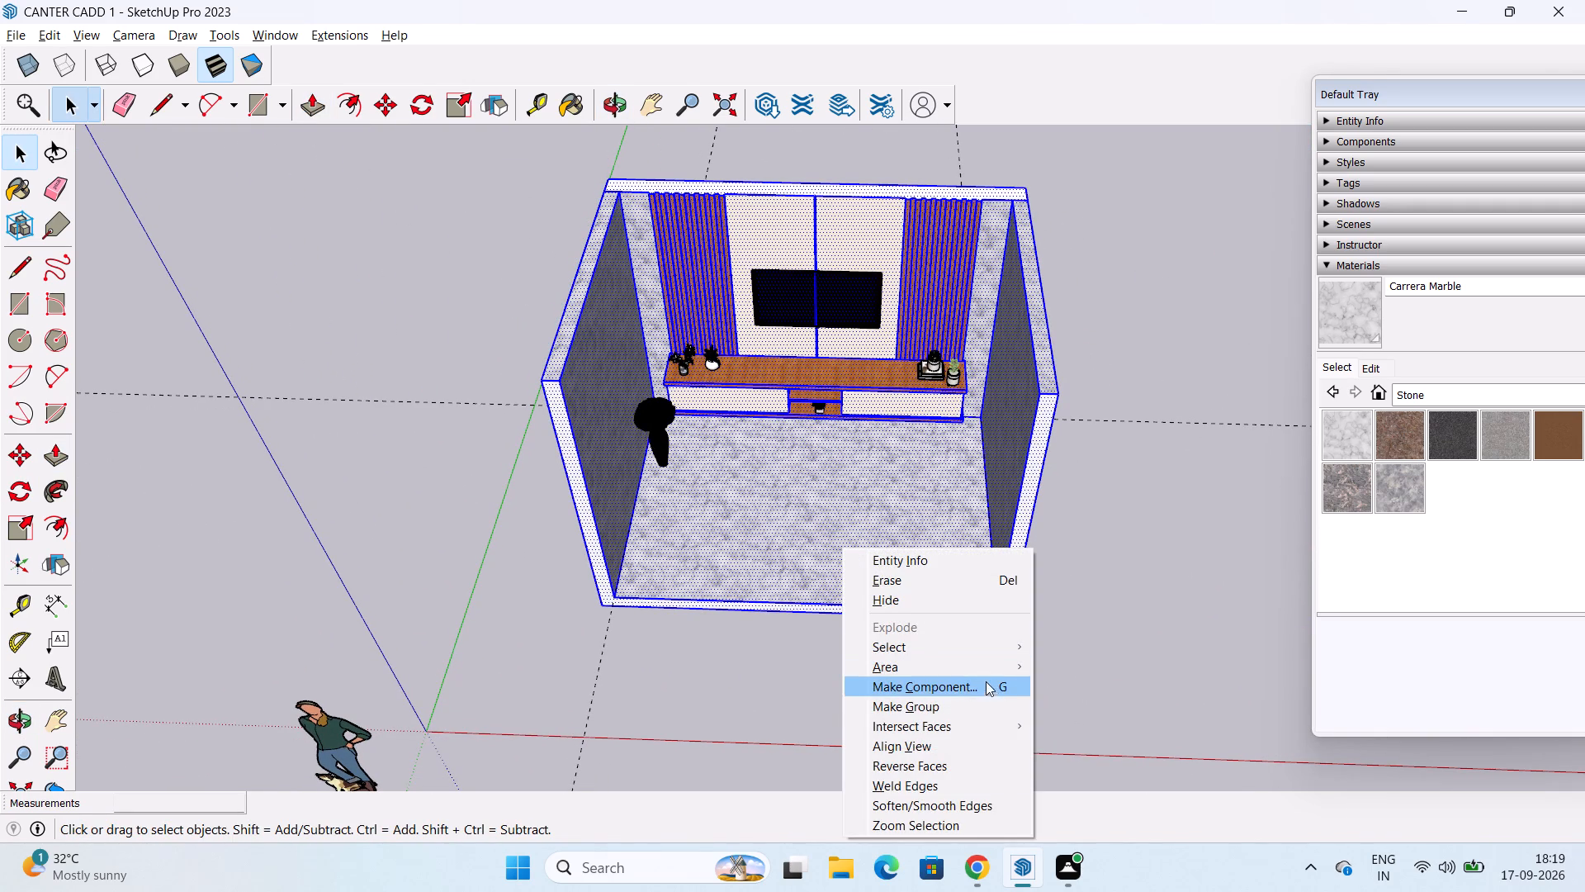
click(972, 709)
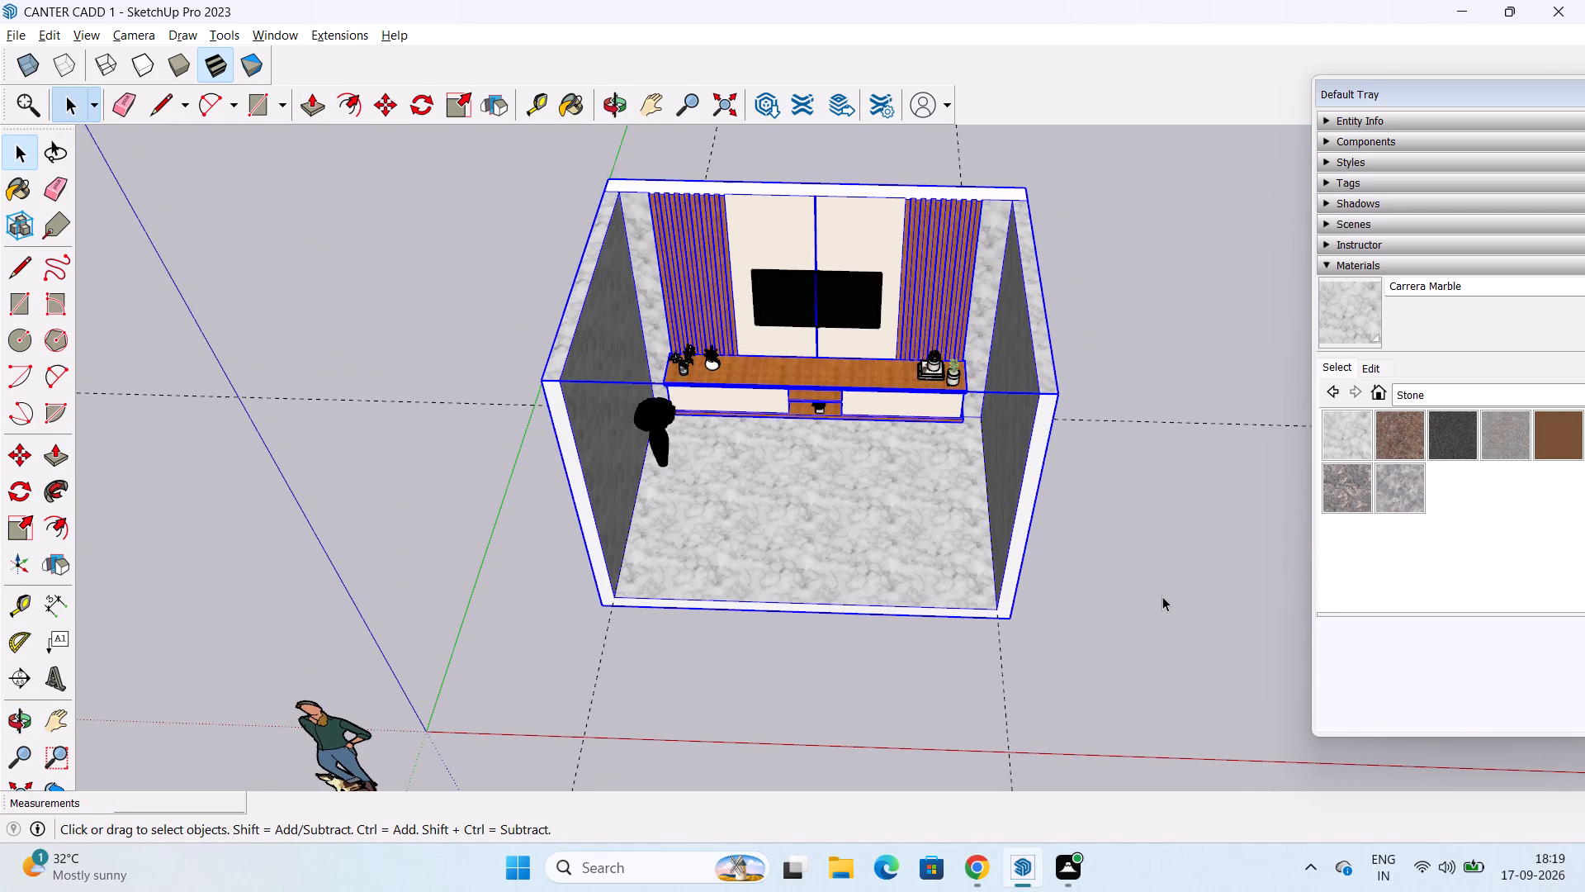
key(space)
click(1145, 579)
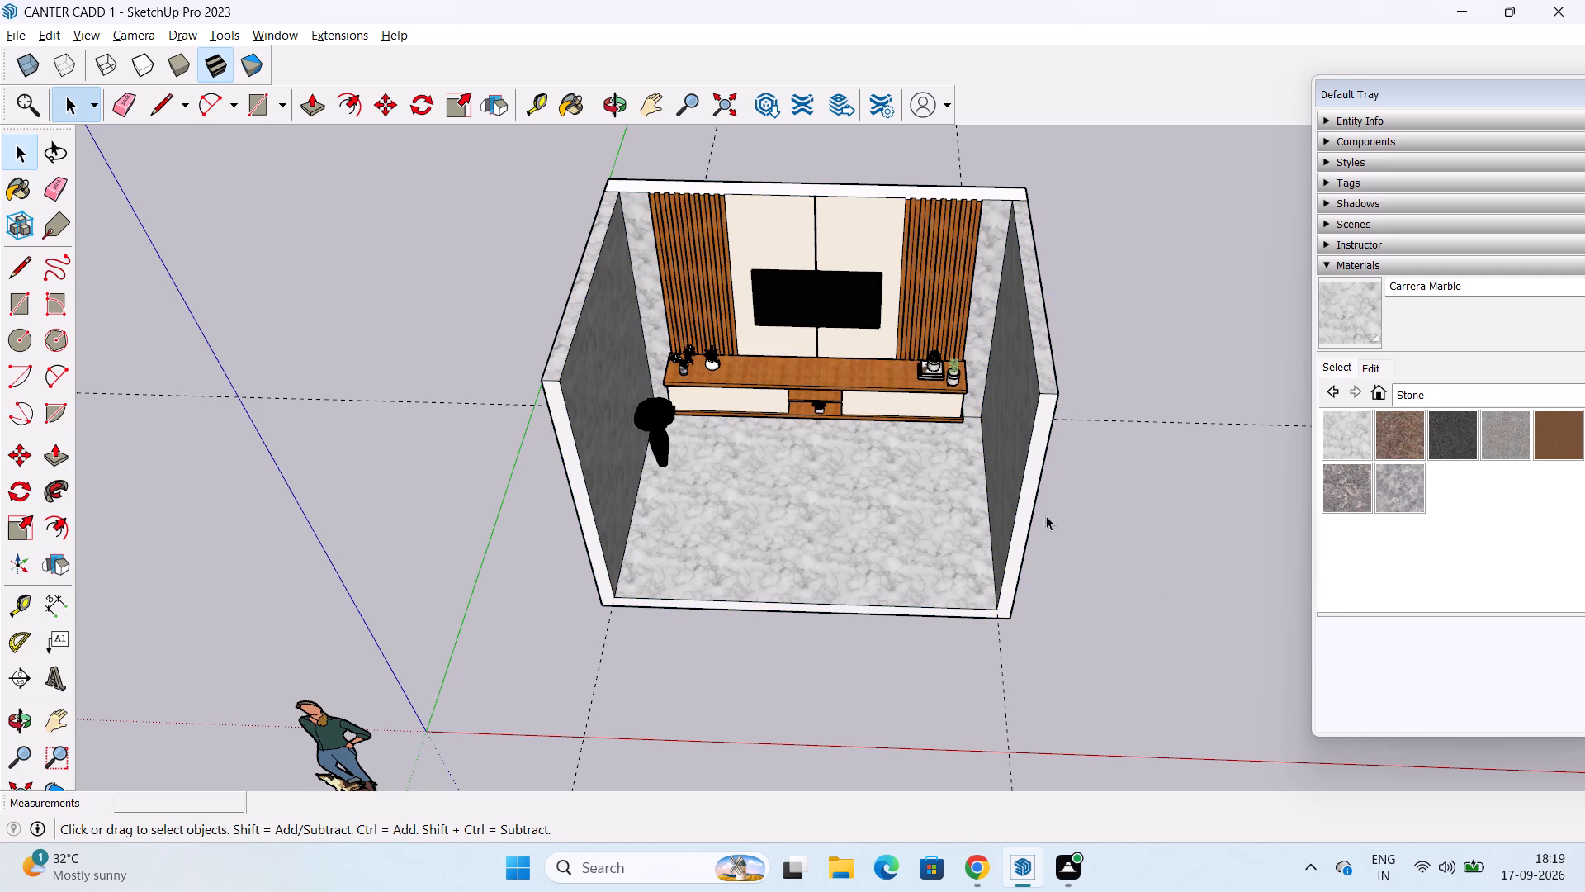
Cover the tops of the walls with a 14' by 10' rectangle and pull it up 6" as a ceiling slab.
click(17, 301)
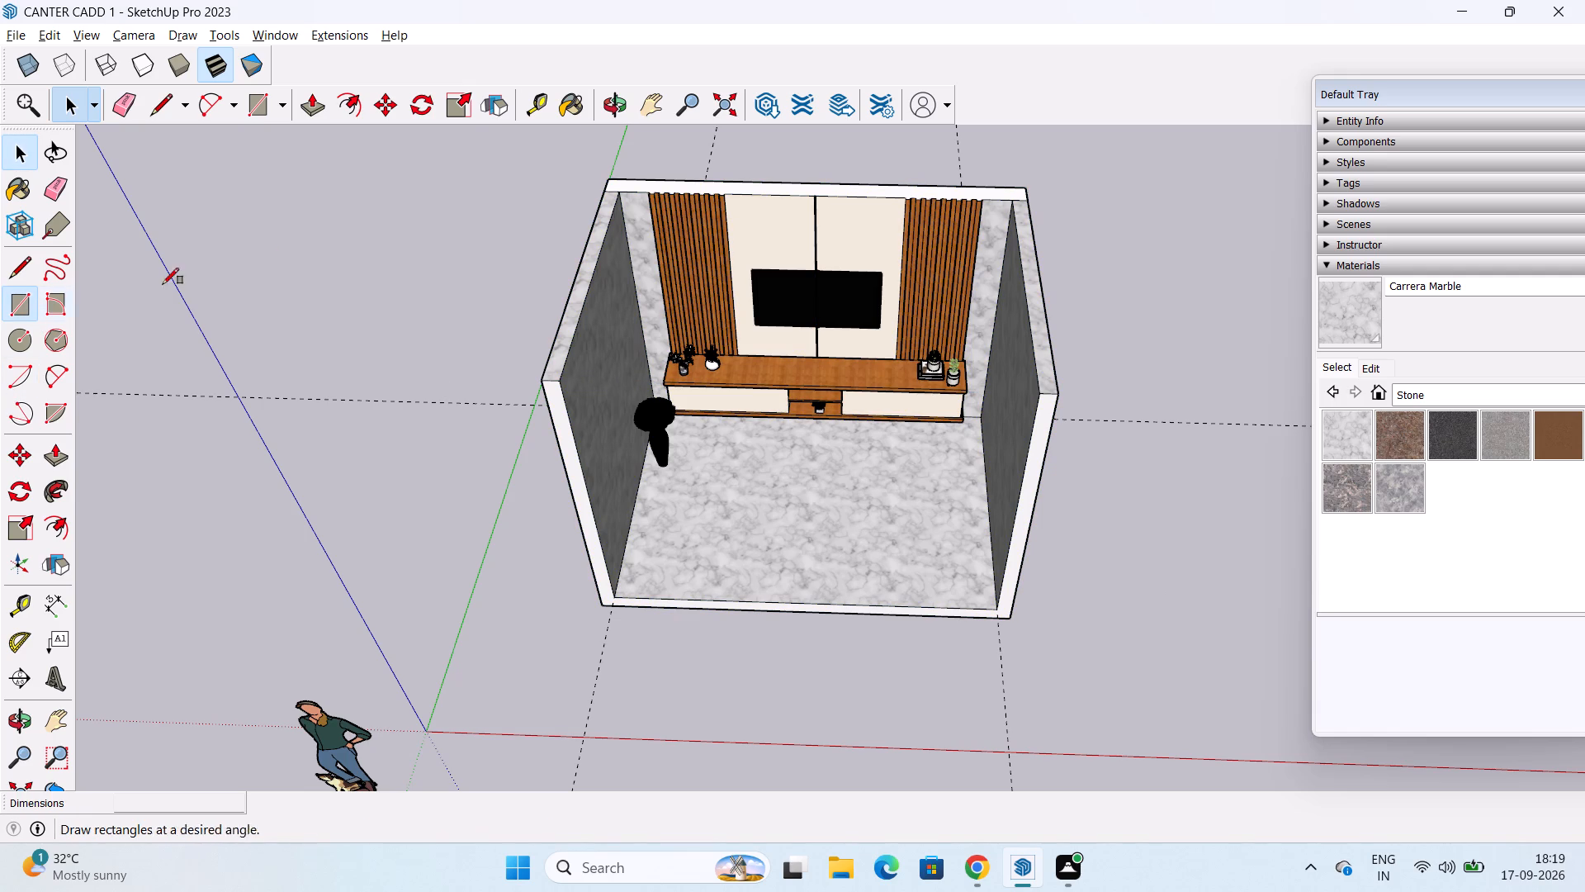
click(606, 175)
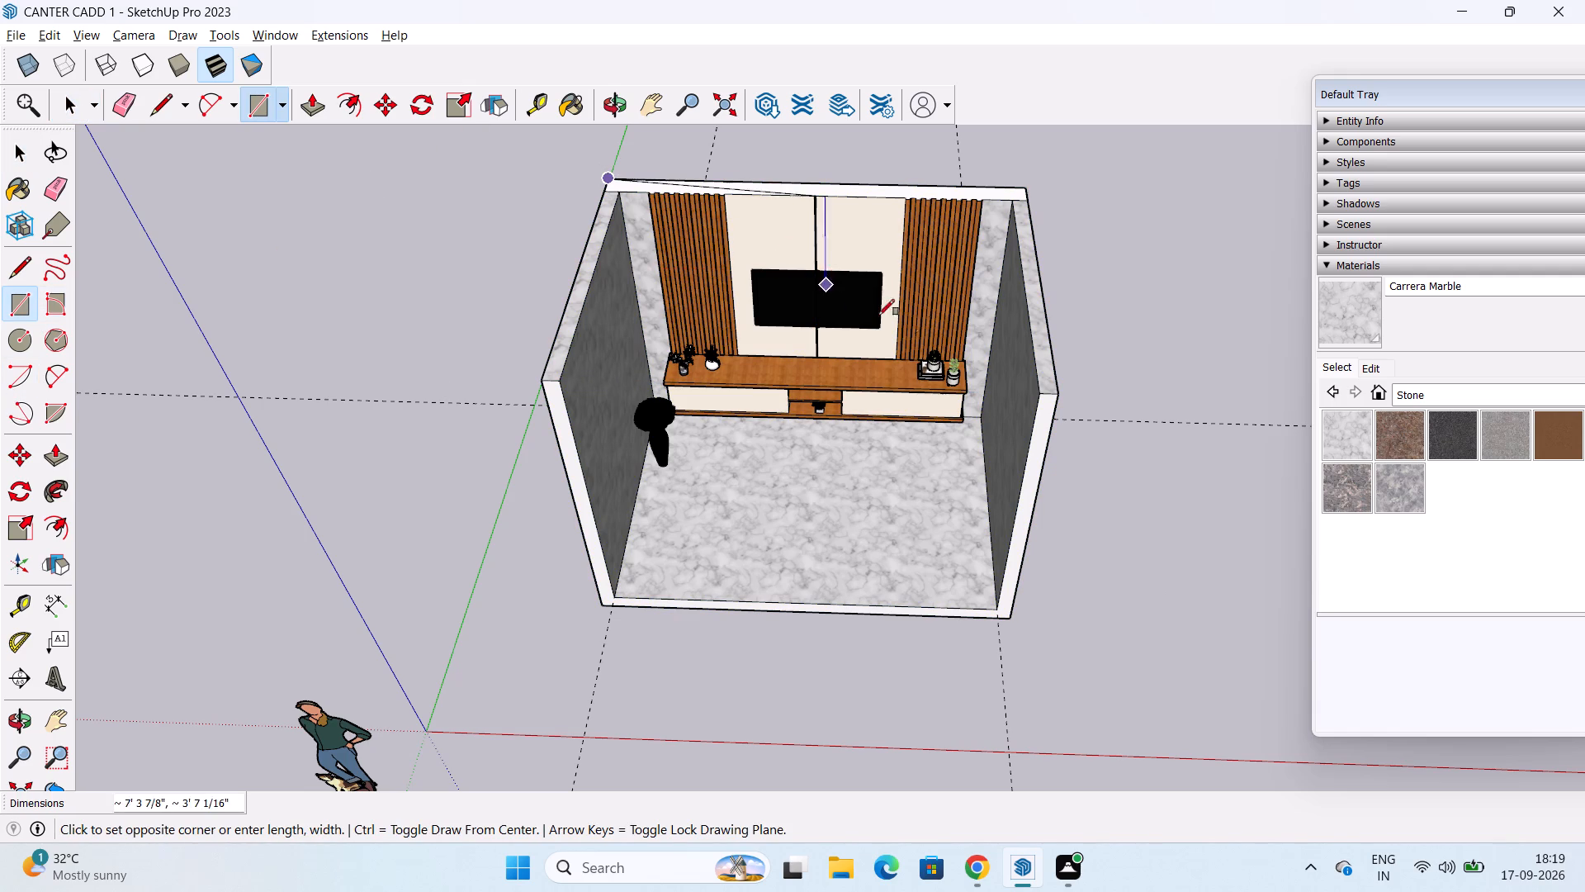
click(1061, 397)
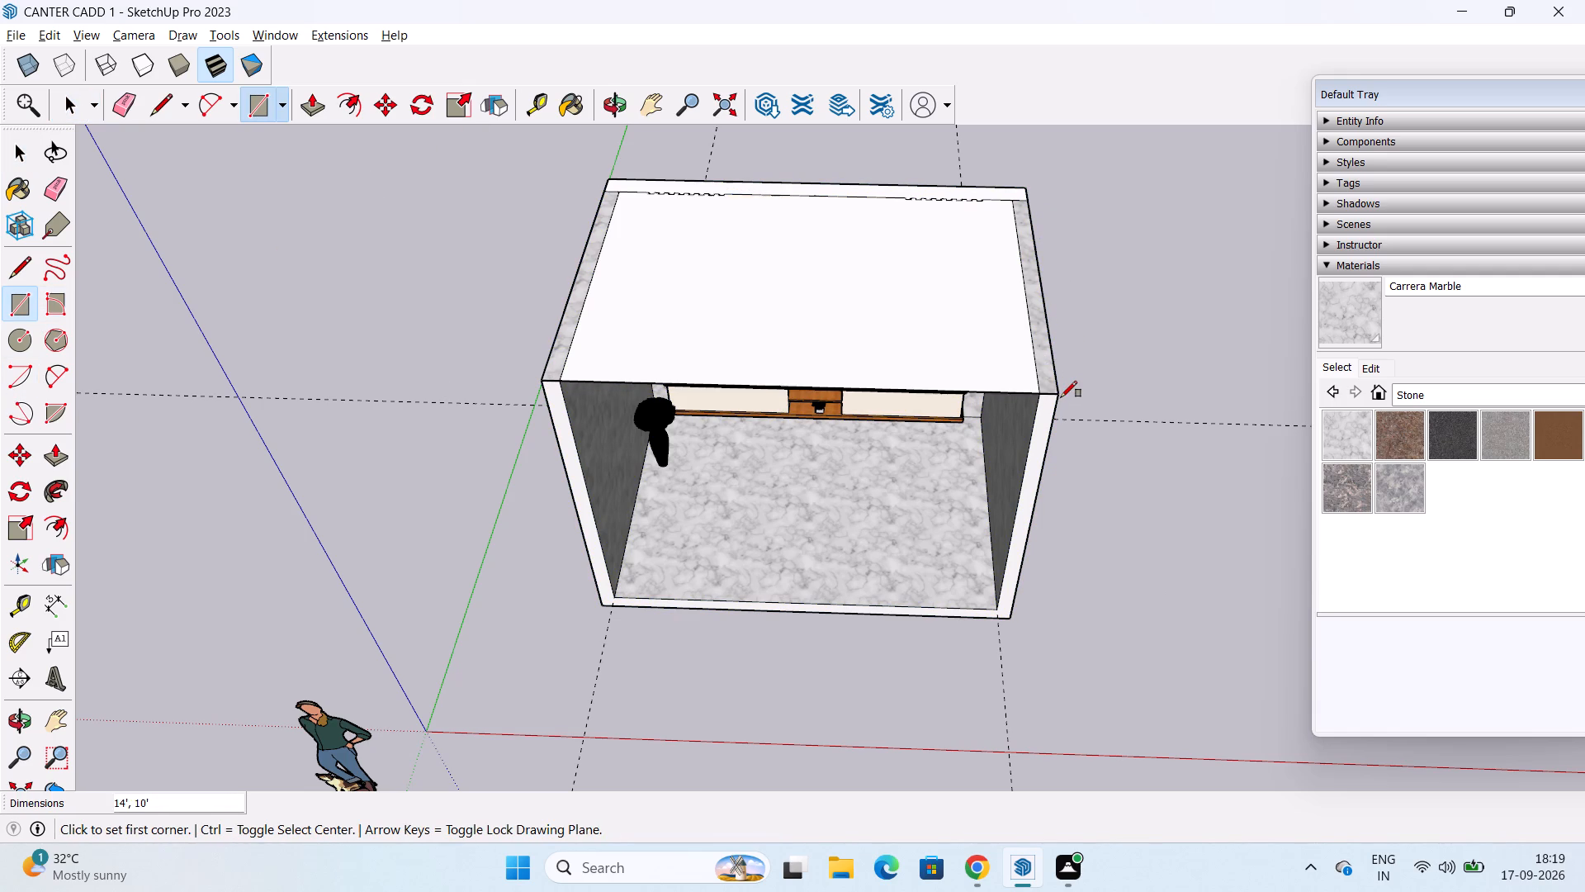
middle_drag(856, 402, 841, 182)
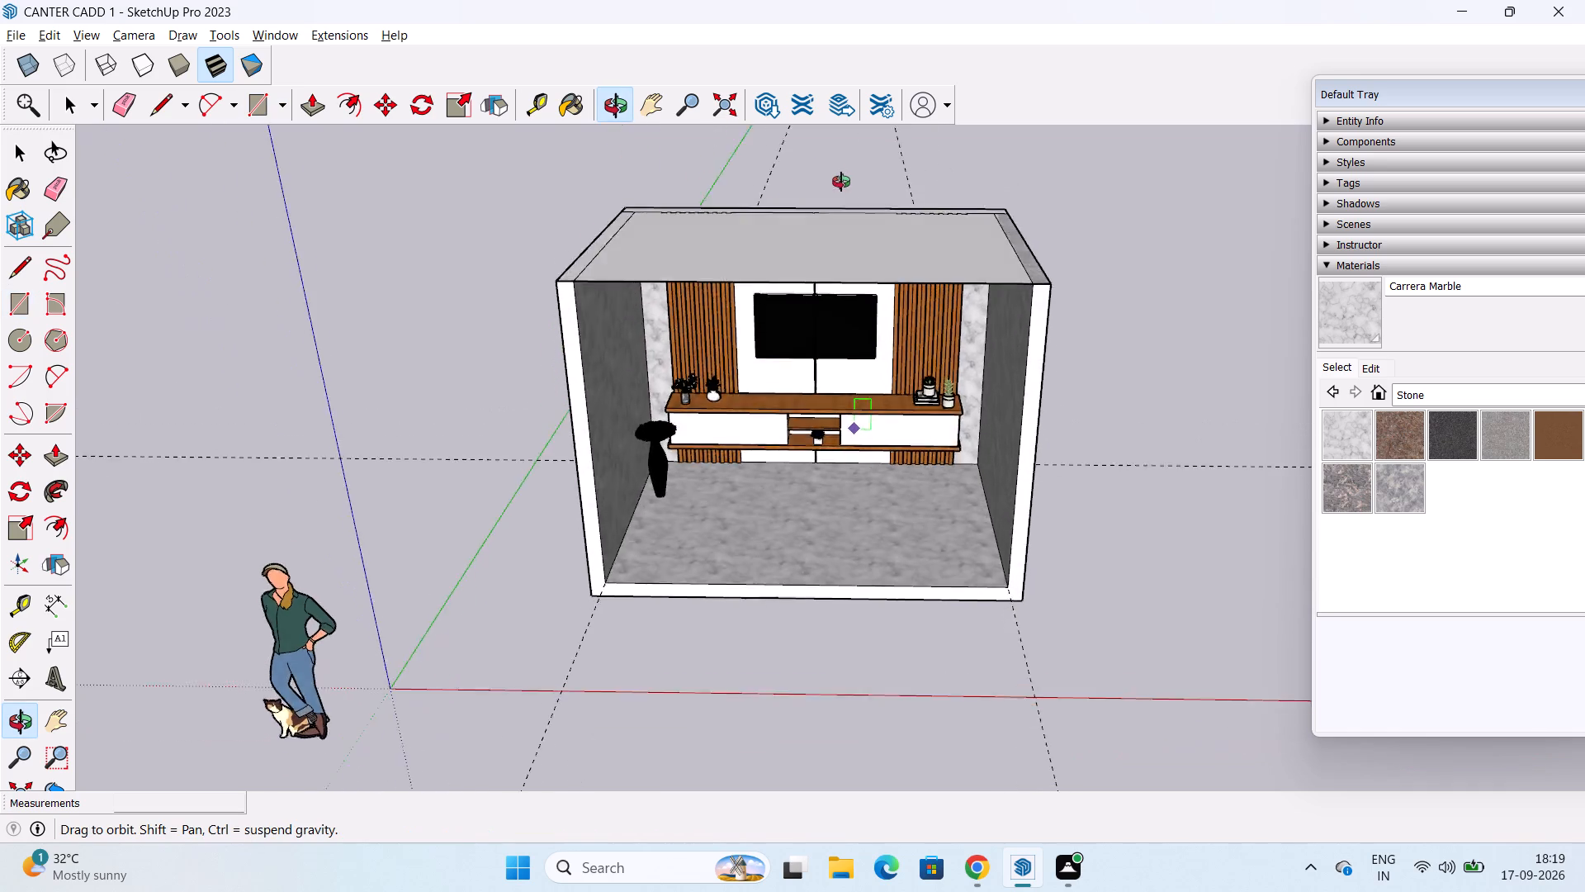
middle_drag(841, 182, 822, 301)
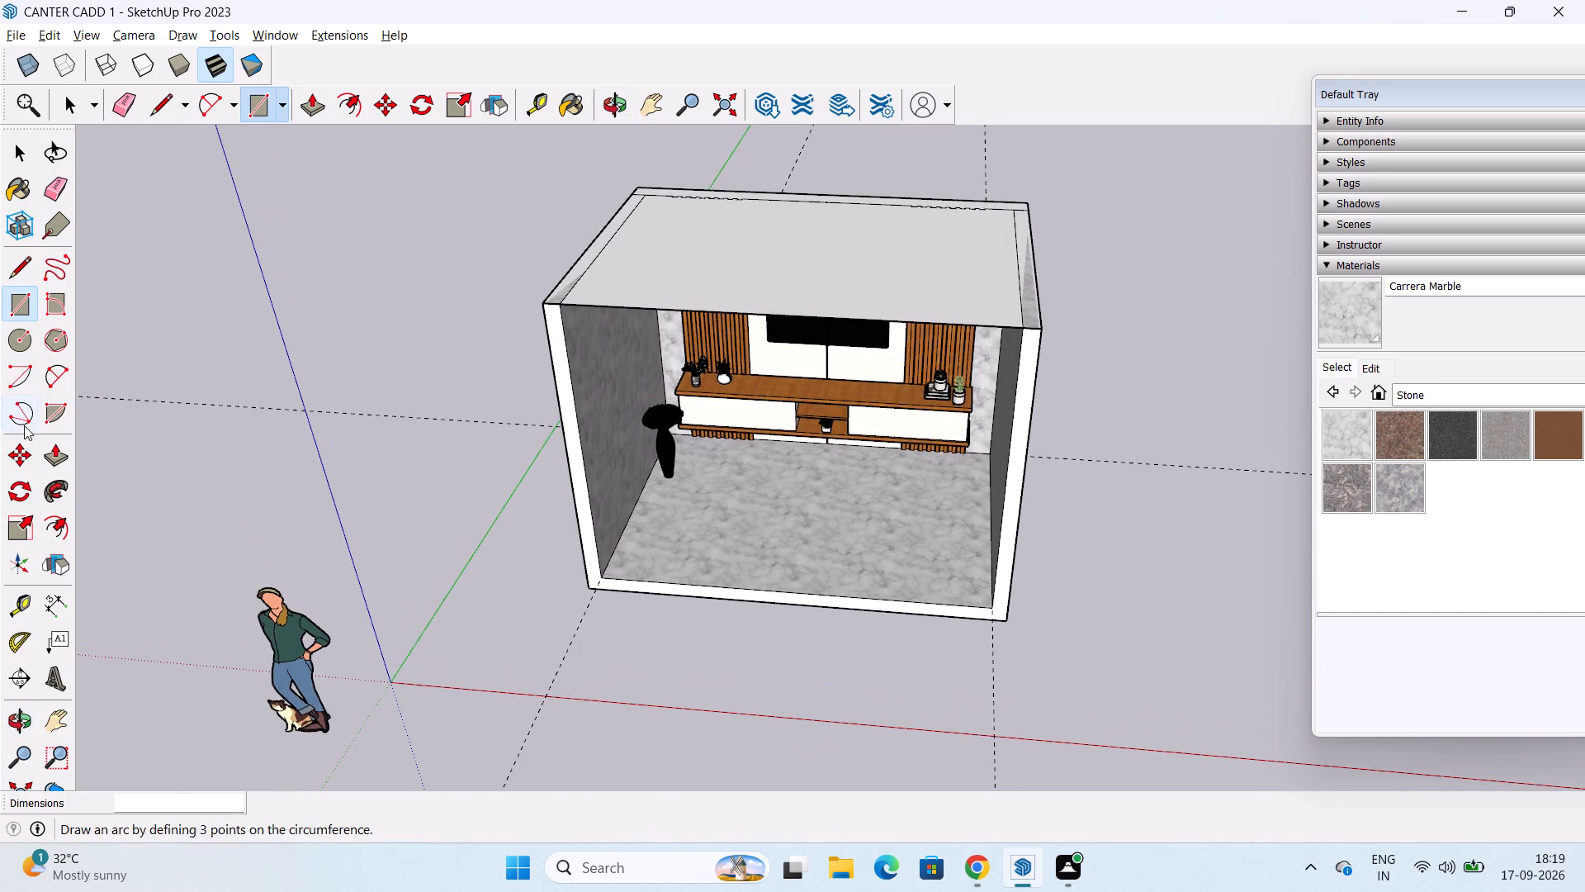
click(55, 451)
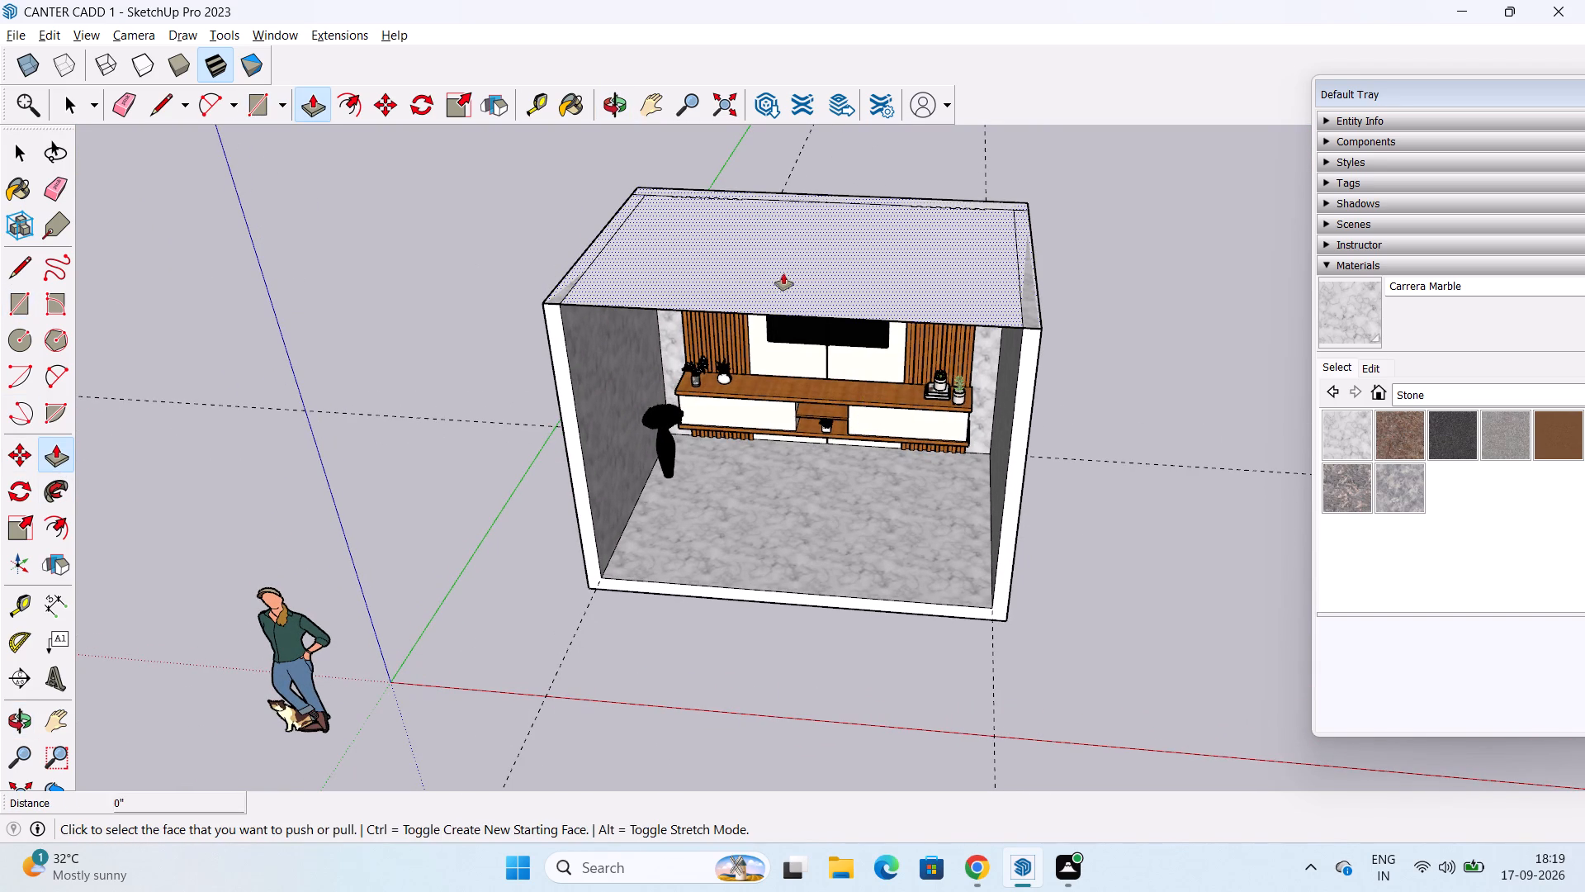
click(778, 279)
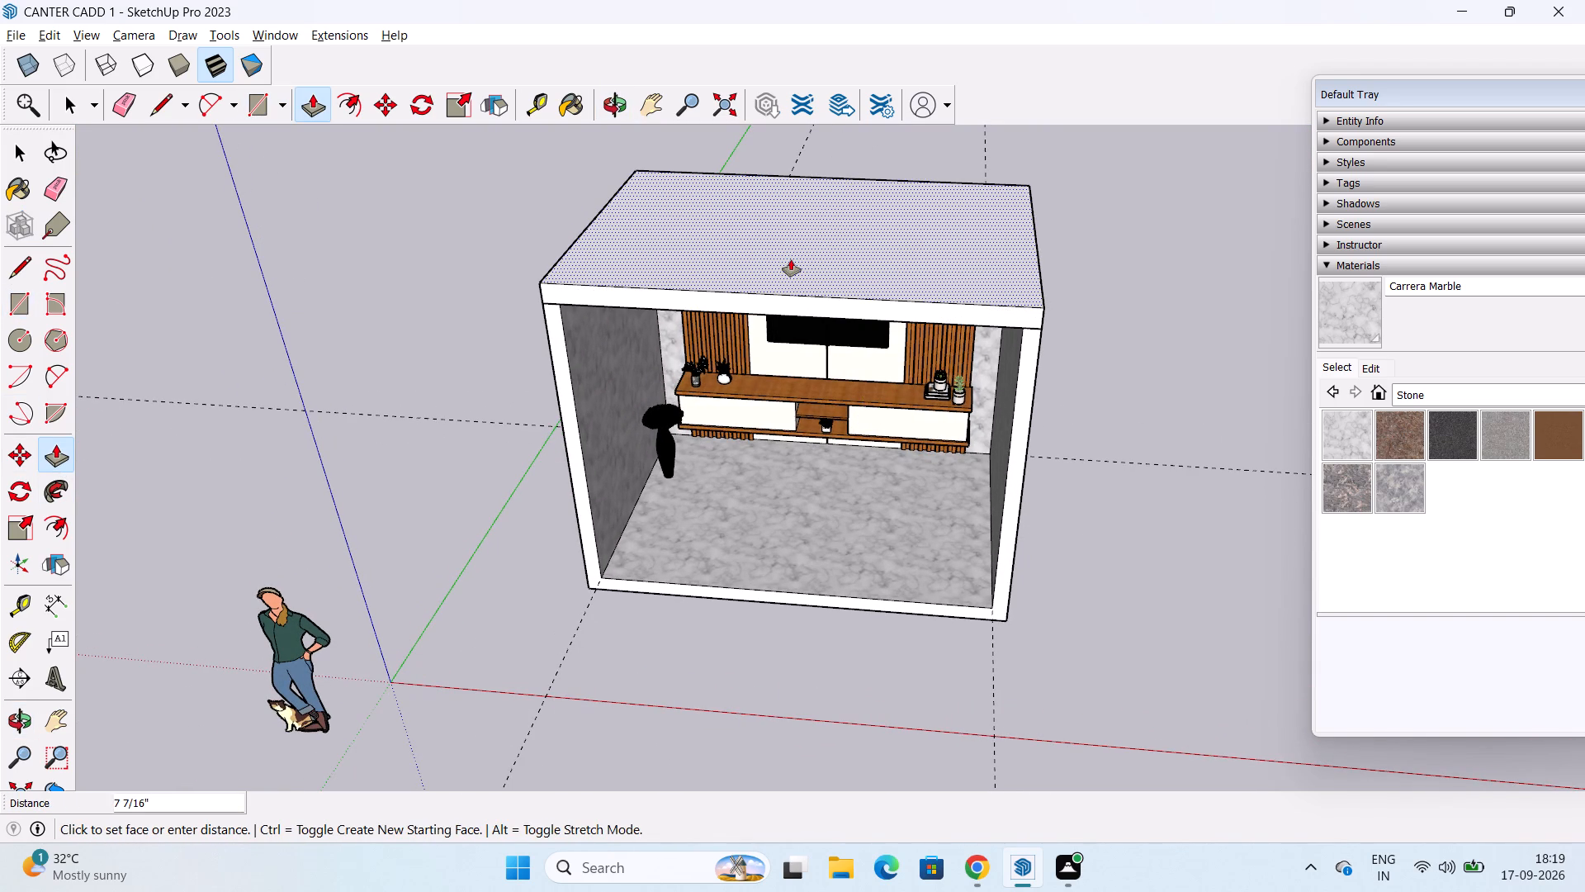
text(6")
key(Return)
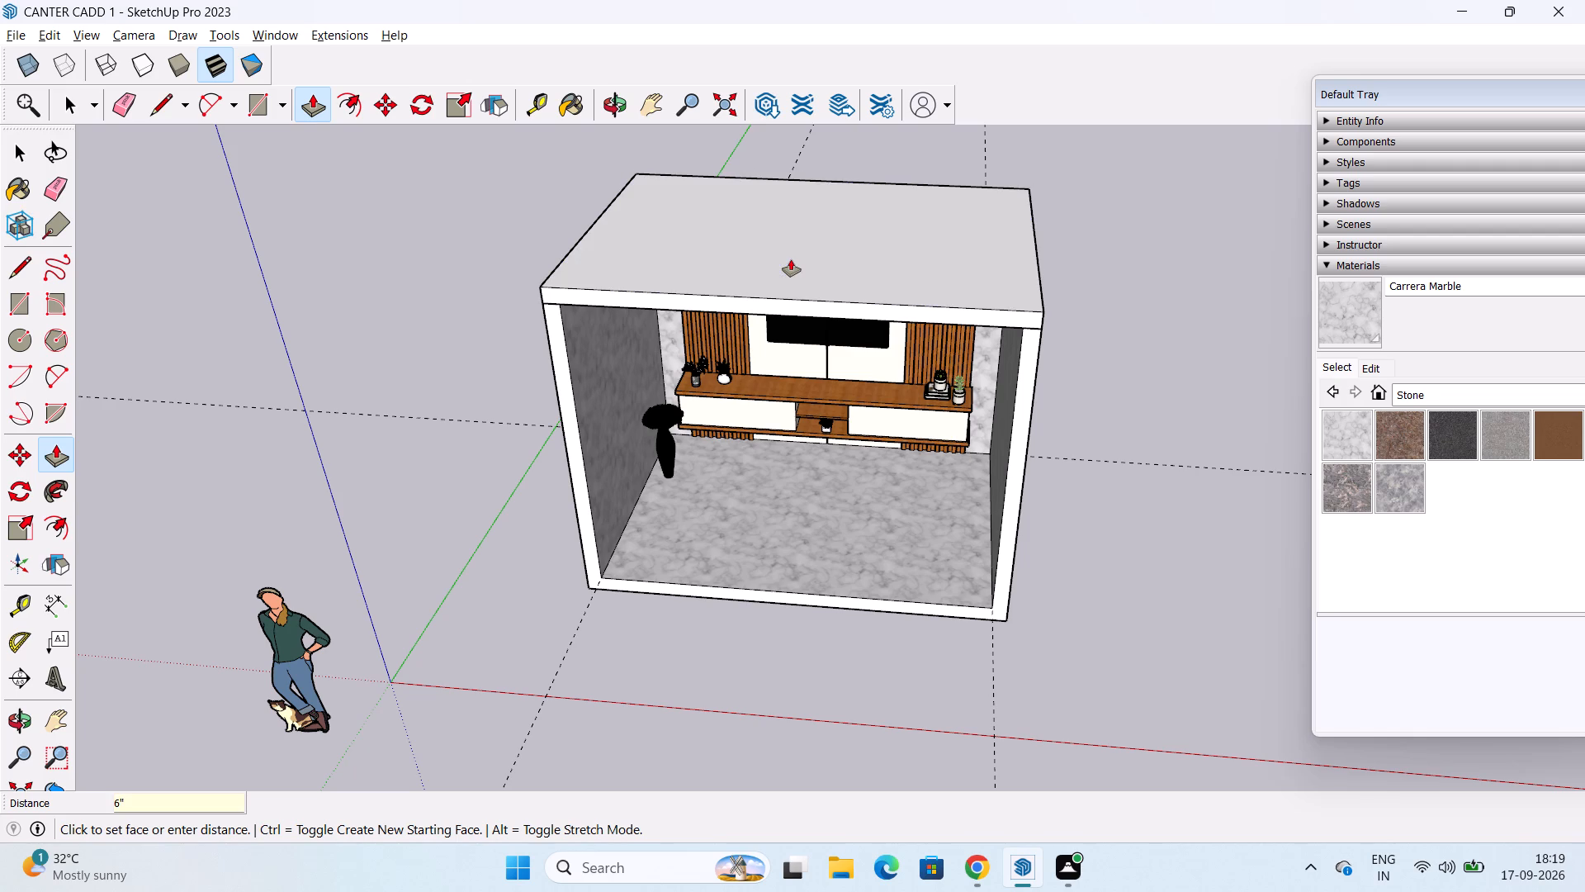
scroll(792, 312, down, 1)
middle_drag(800, 353, 882, 167)
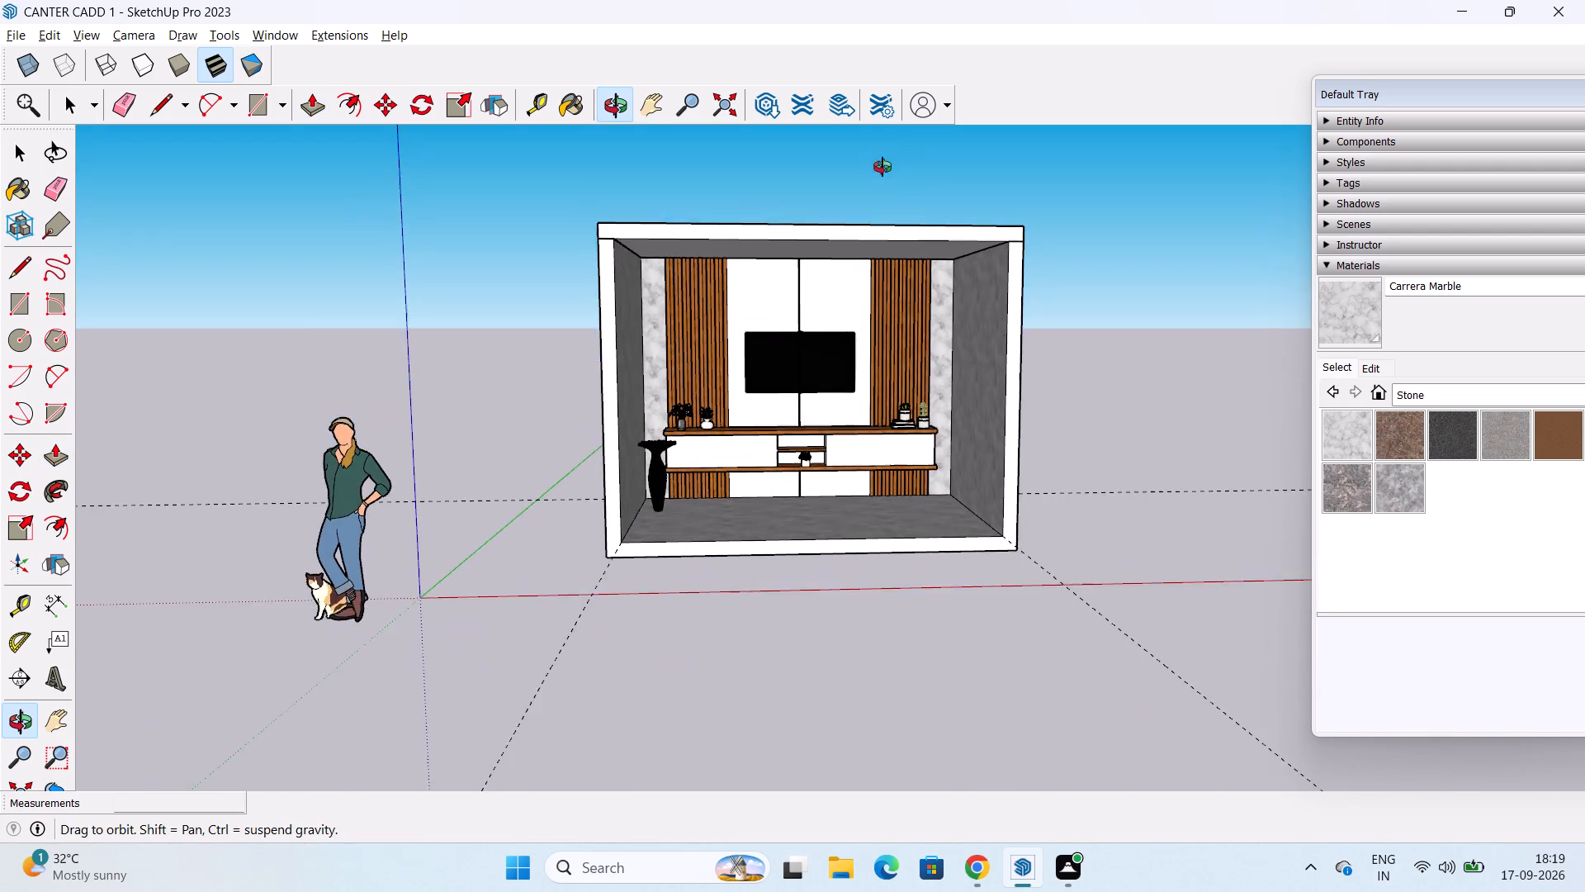
middle_drag(882, 167, 816, 174)
key(space)
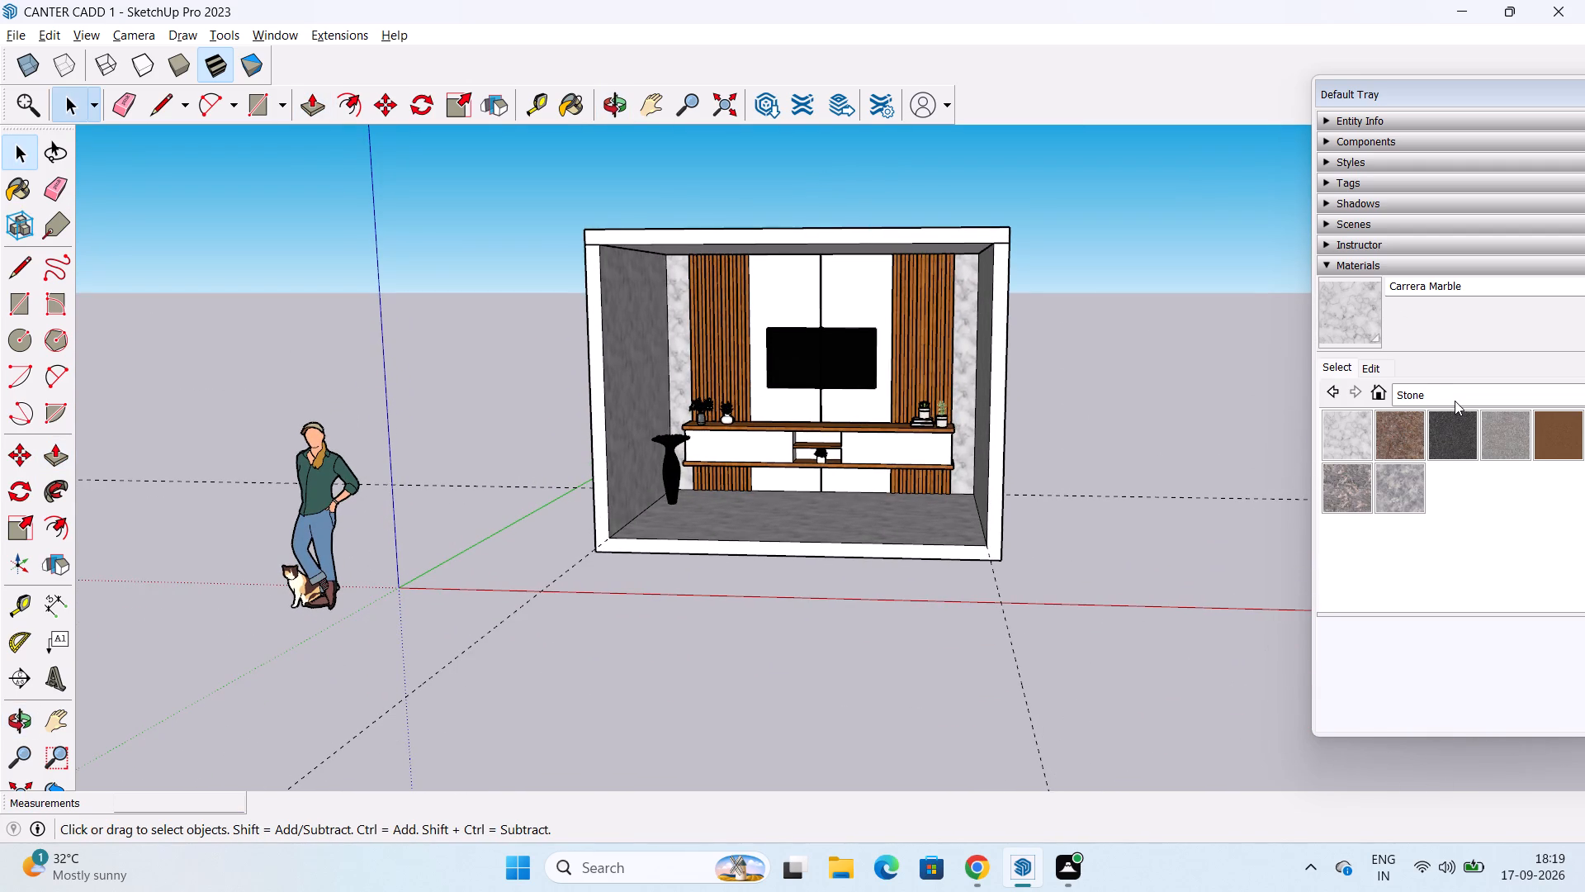
Browse the material collections, viewing Asphalt and Concrete before opening Colors-Named.
click(1464, 398)
scroll(1465, 505, up, 4)
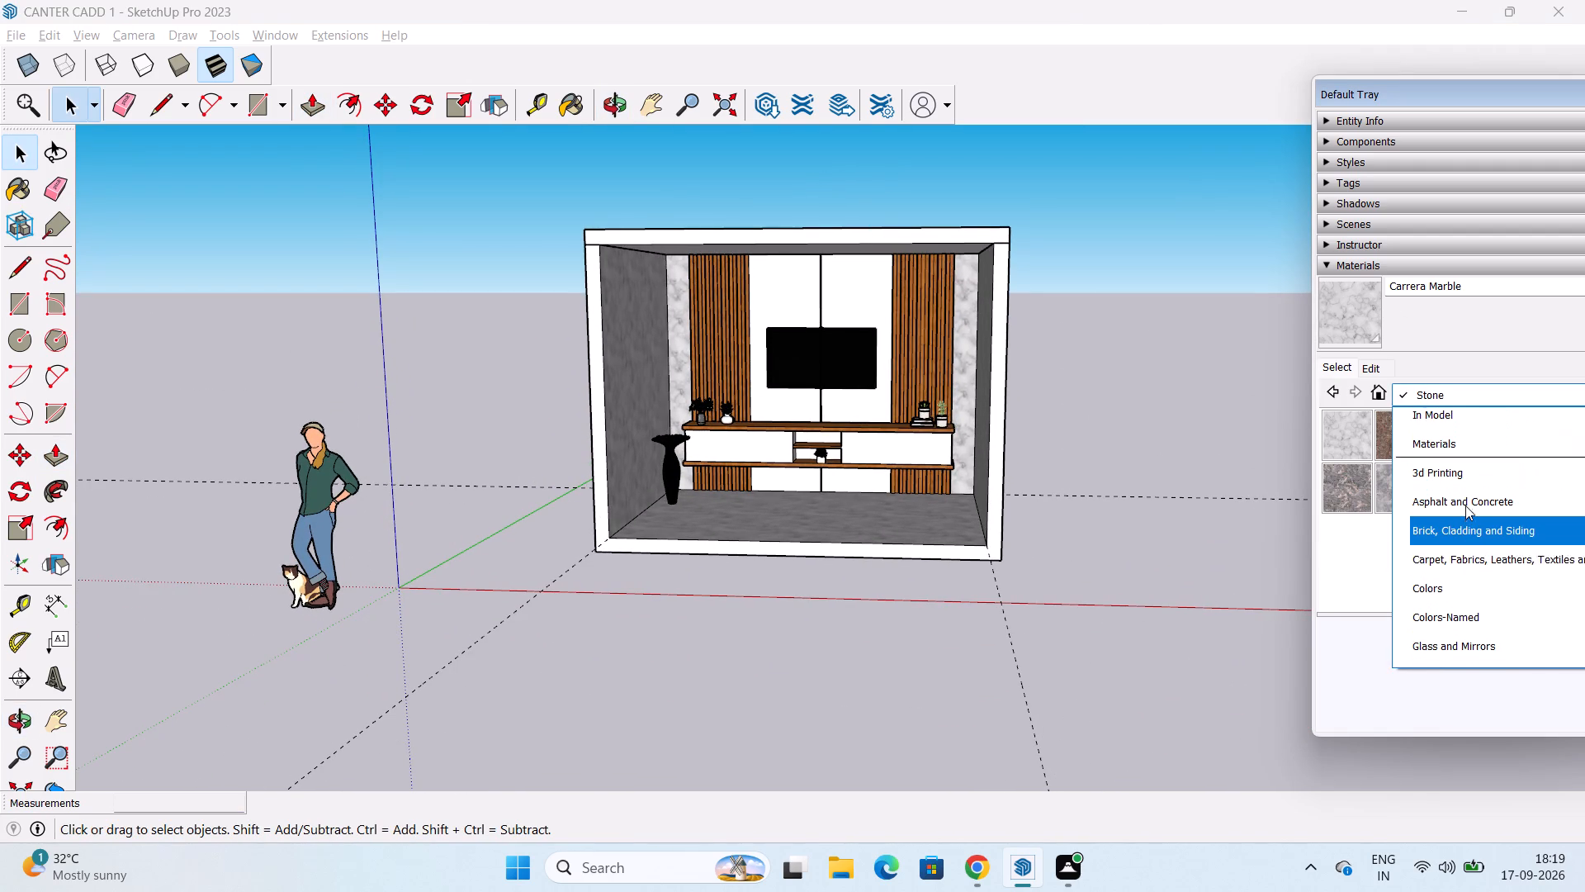
scroll(1465, 505, down, 1)
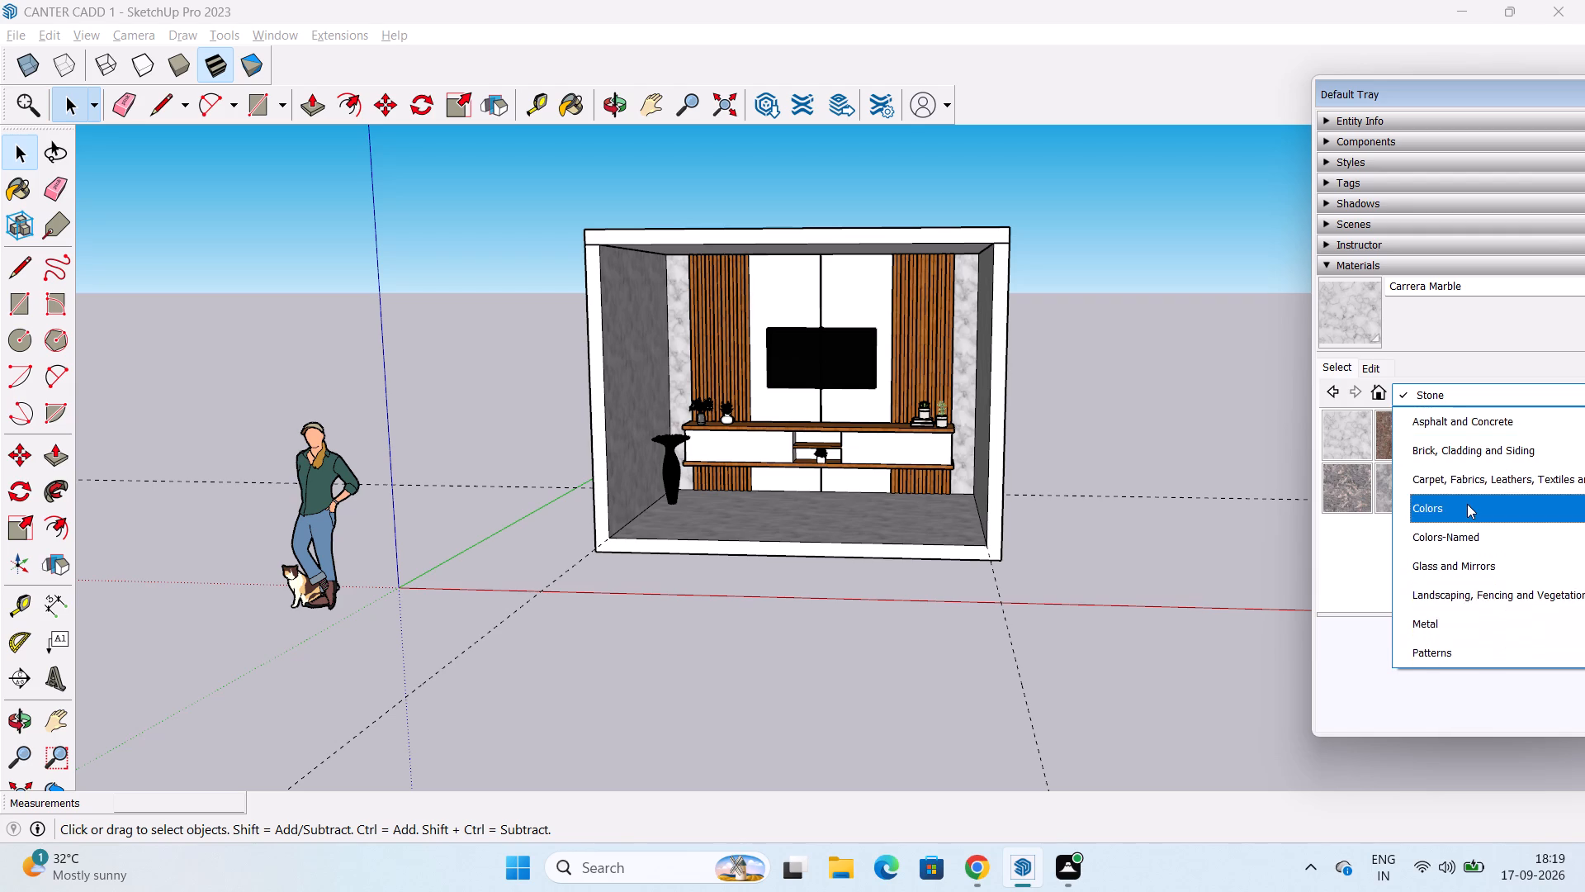
scroll(1467, 504, up, 3)
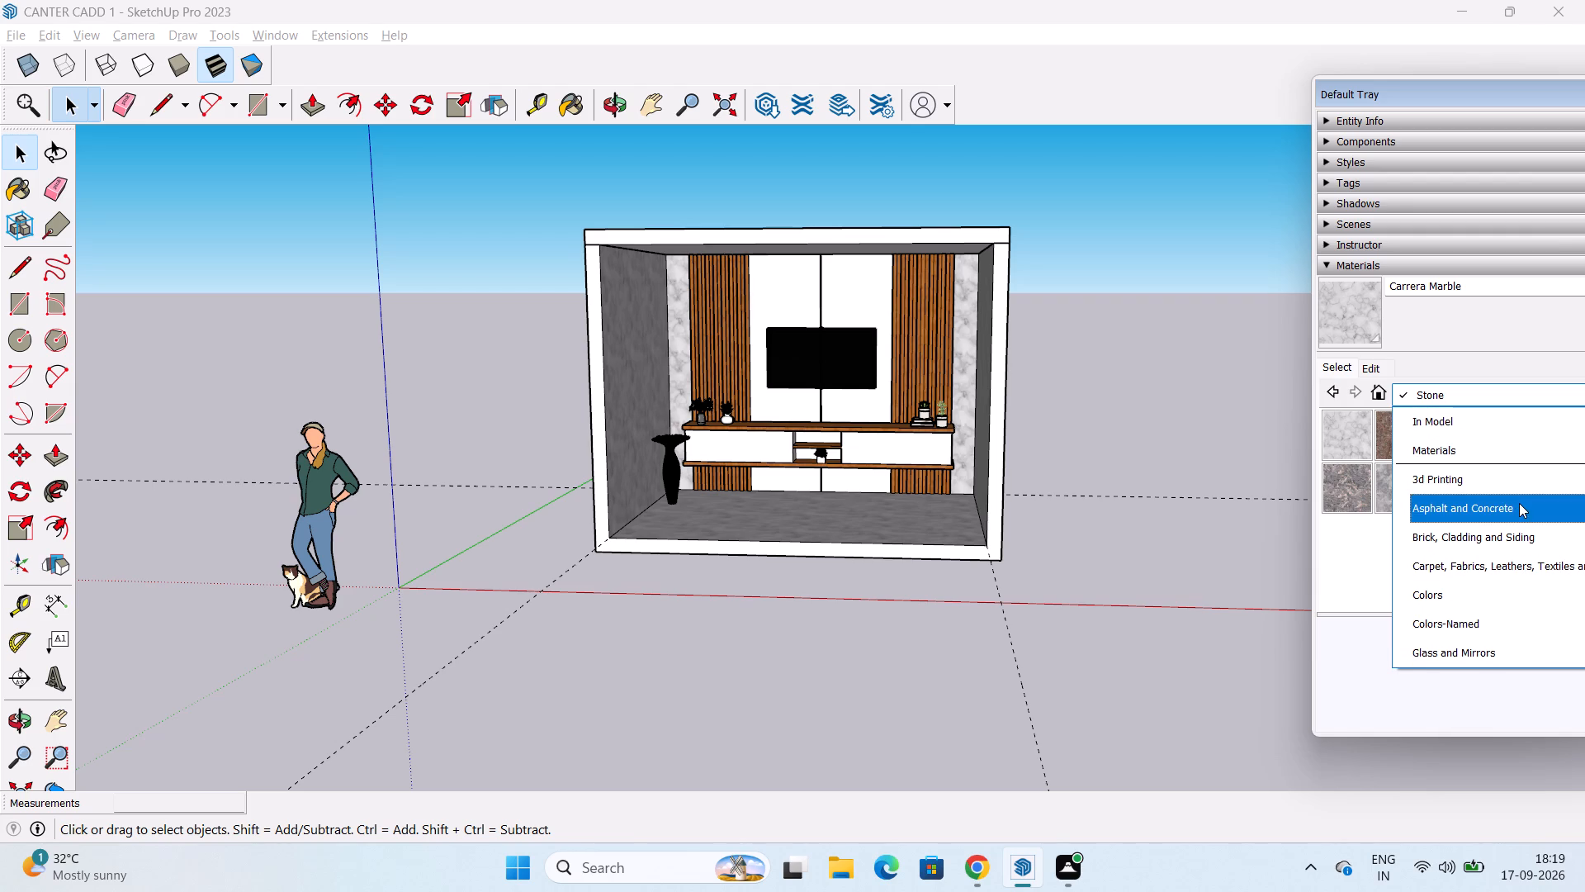
click(1519, 504)
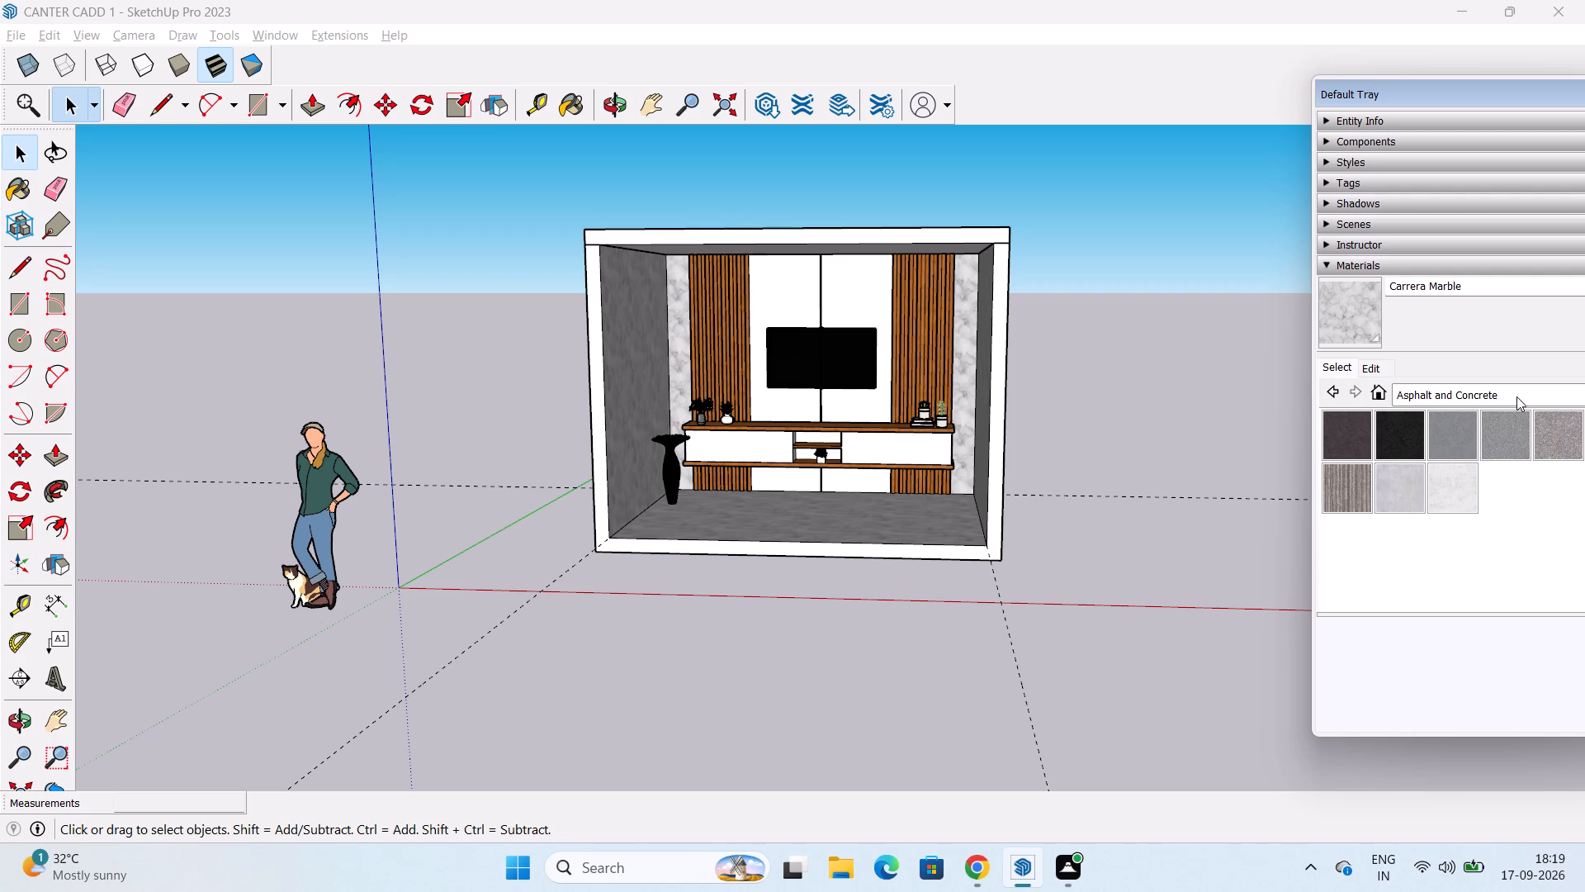
click(1517, 401)
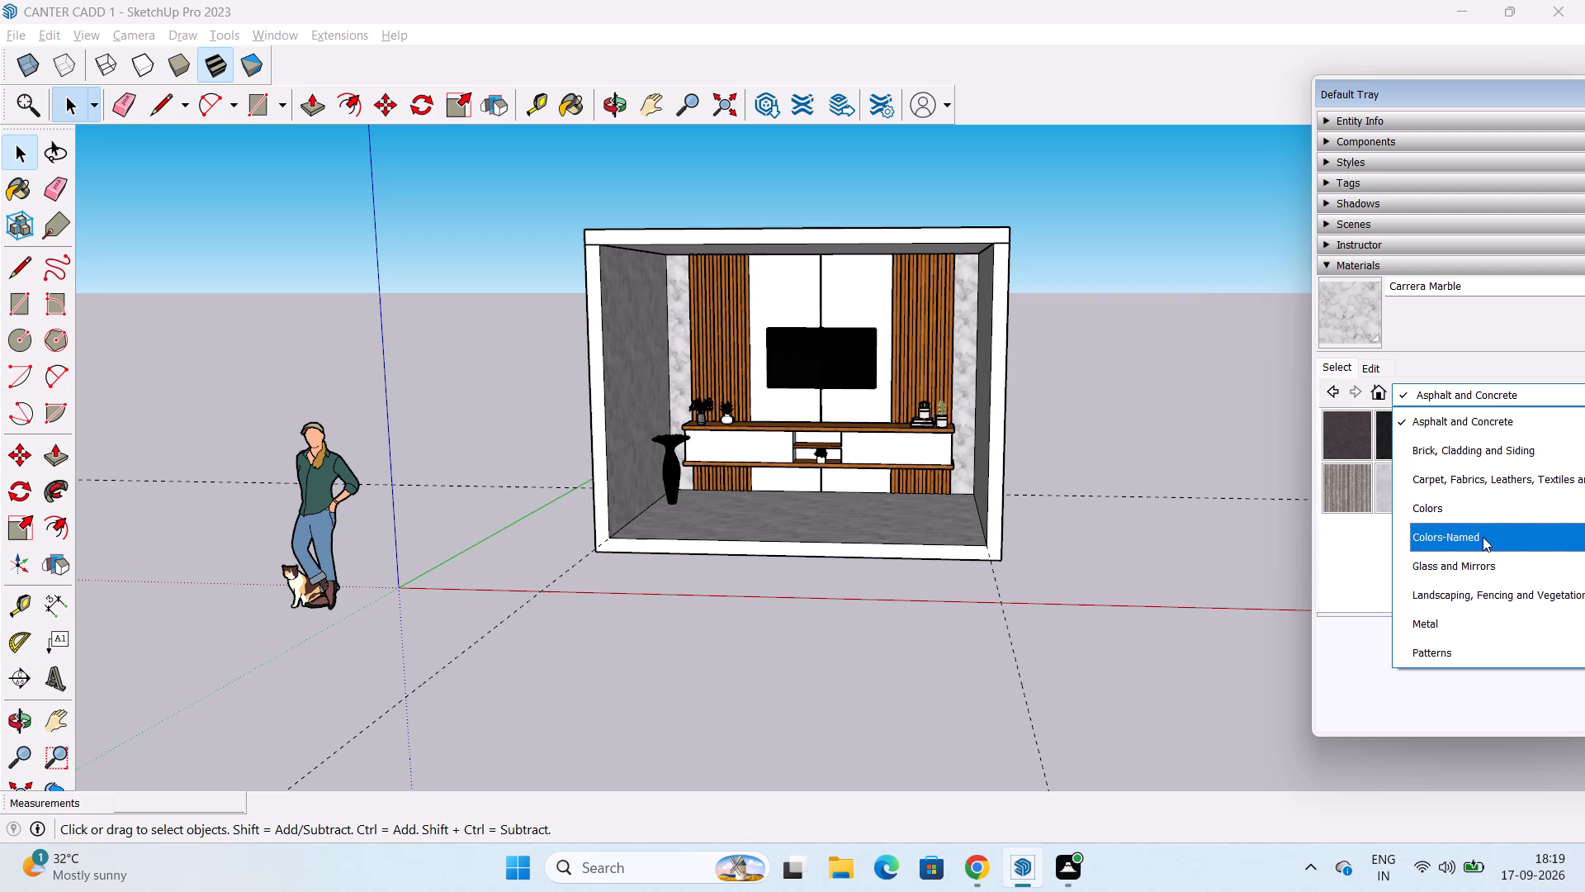
click(1483, 537)
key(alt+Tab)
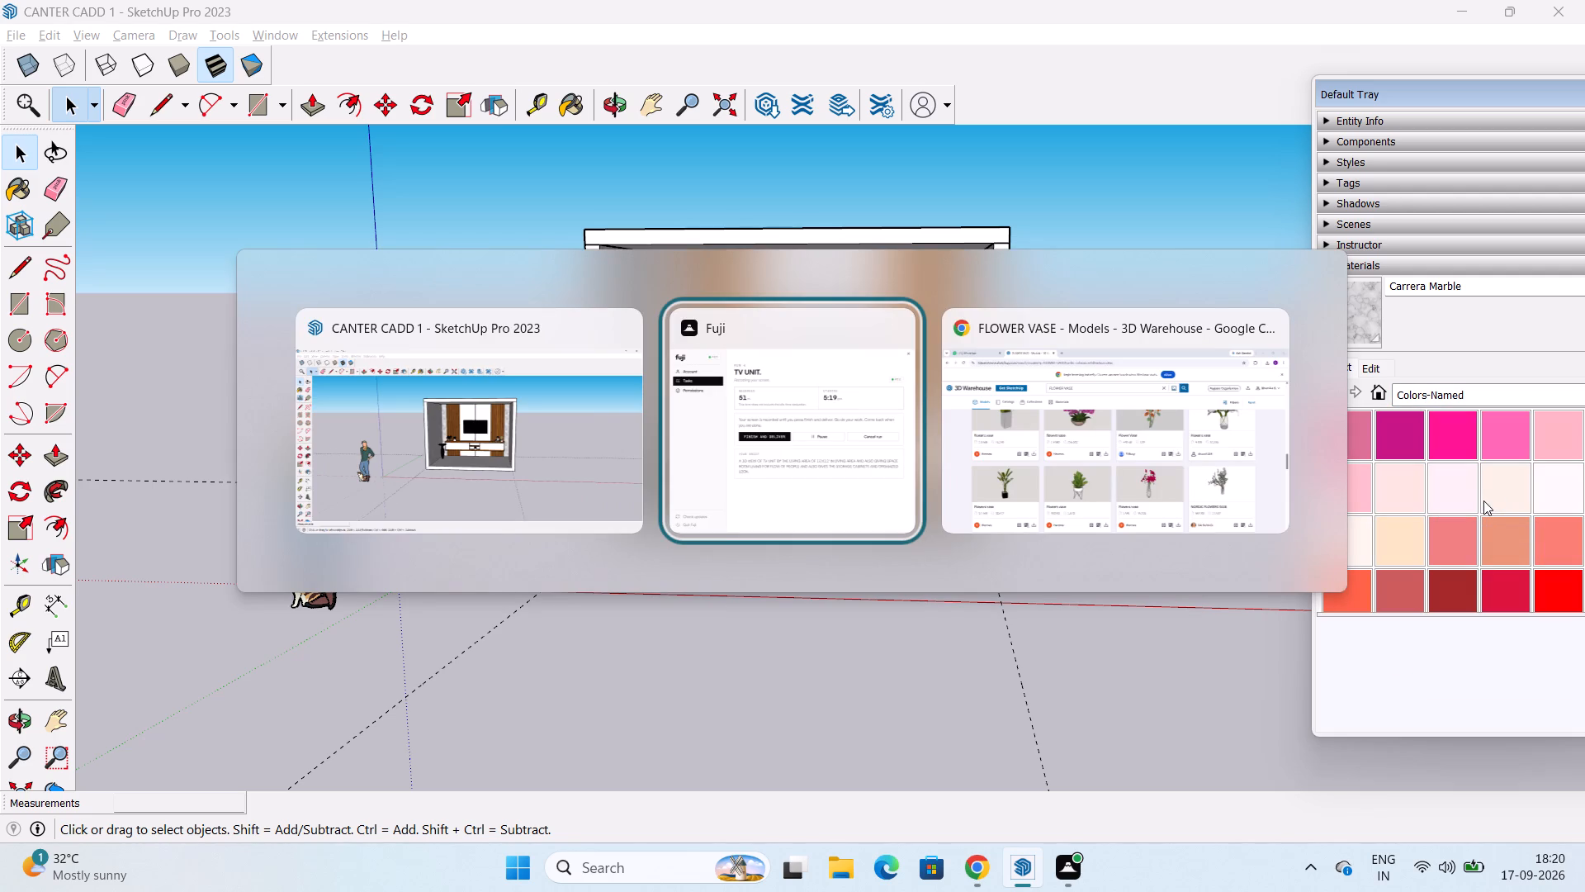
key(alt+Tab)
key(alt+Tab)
Paint the ceiling slab's top and front edge and the room group with 0030_OldLace from Colors-Named.
scroll(1481, 501, up, 1)
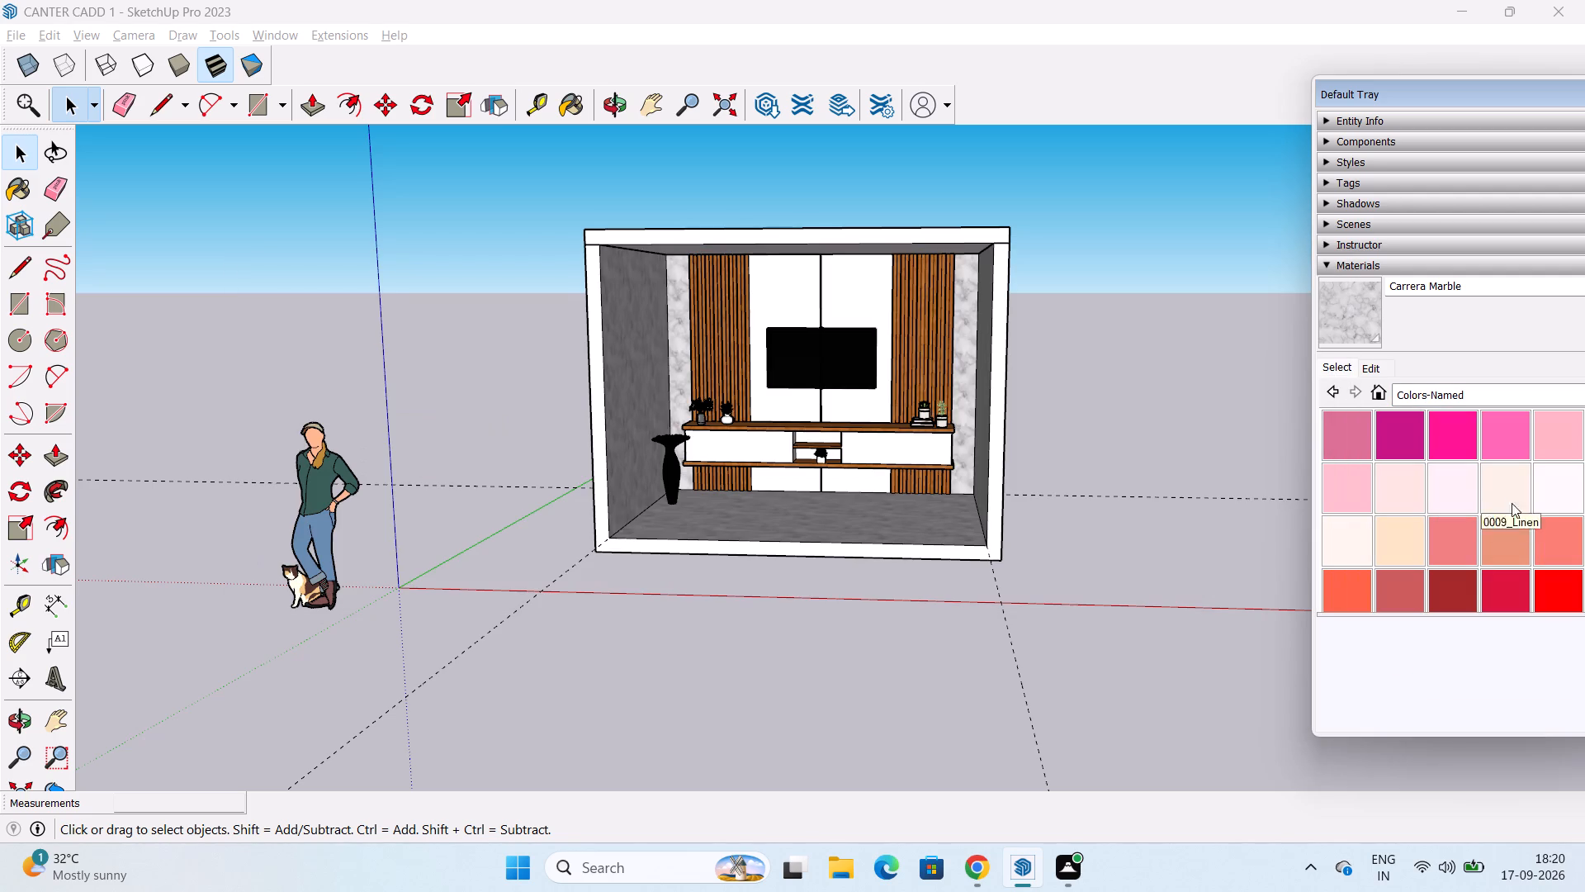
scroll(1507, 515, down, 2)
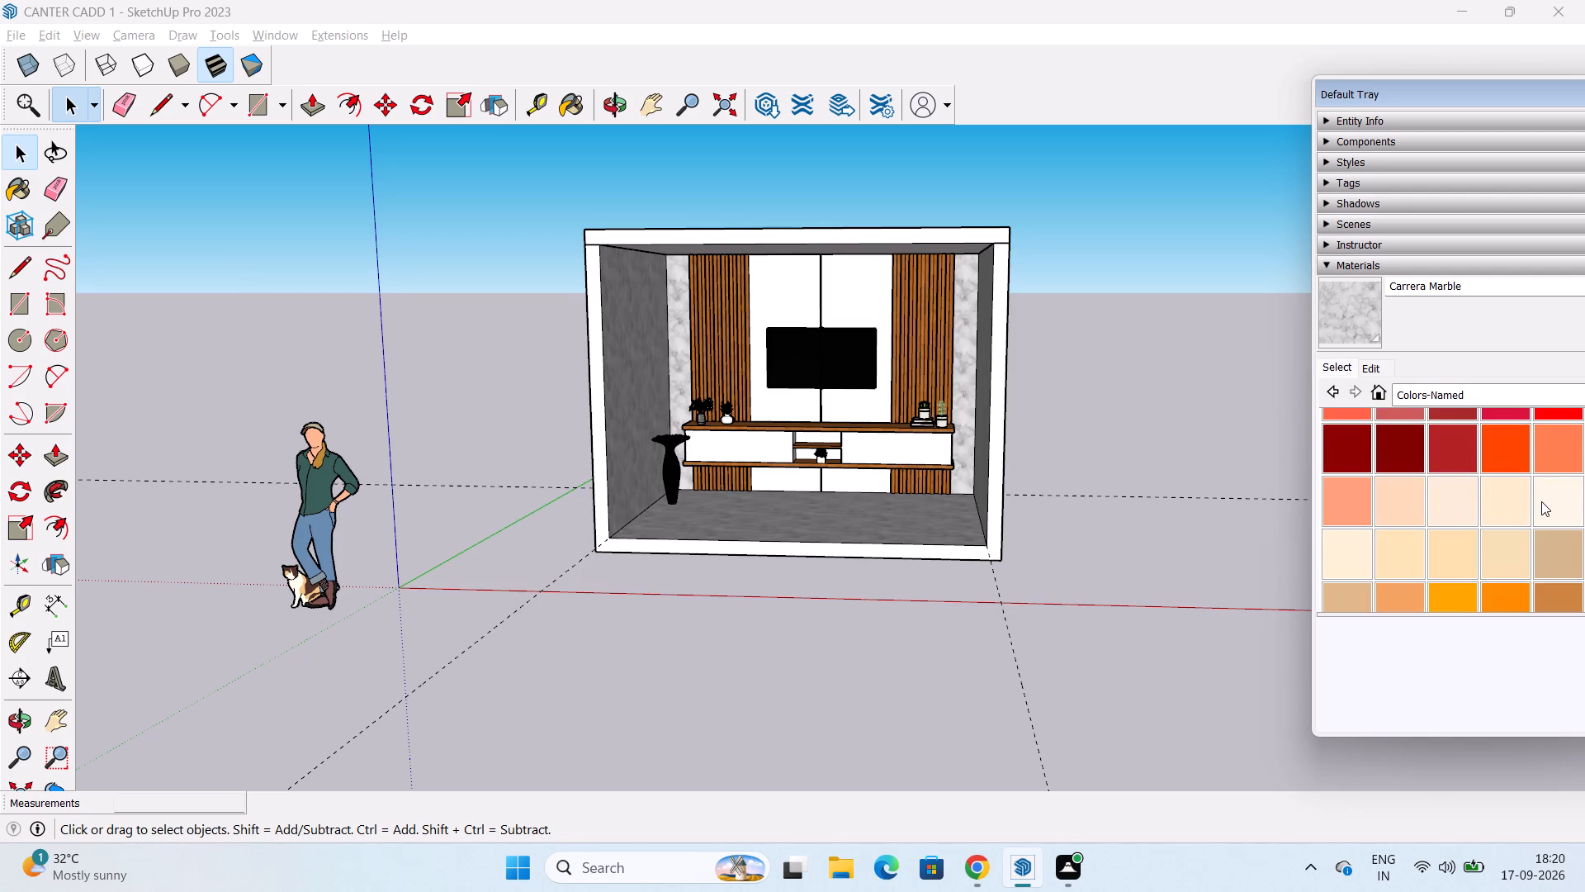
click(1554, 505)
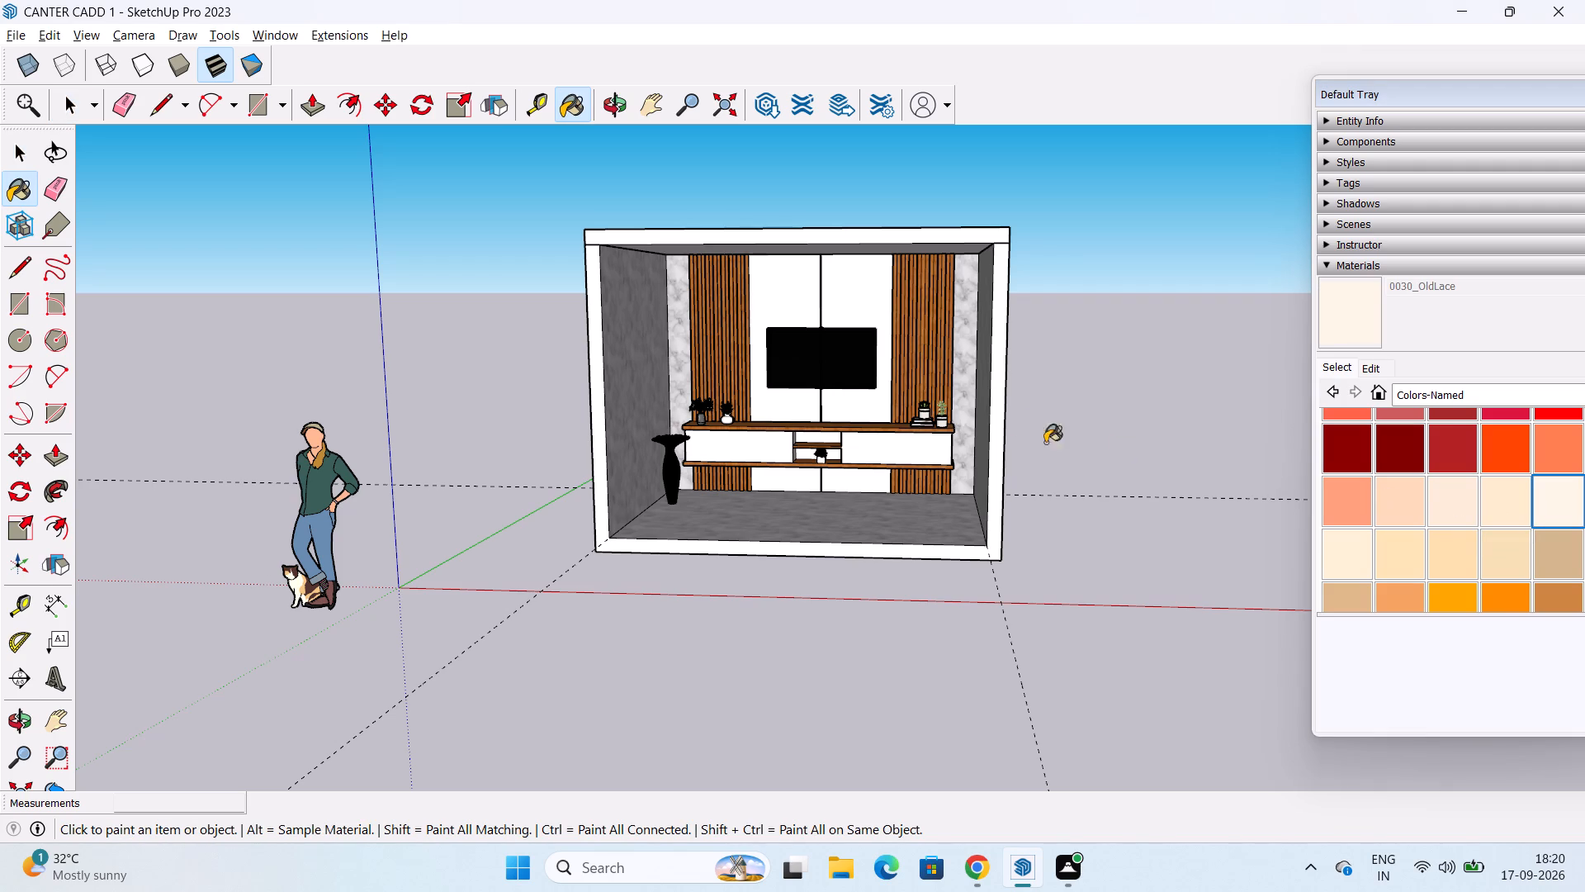
middle_drag(884, 280, 764, 553)
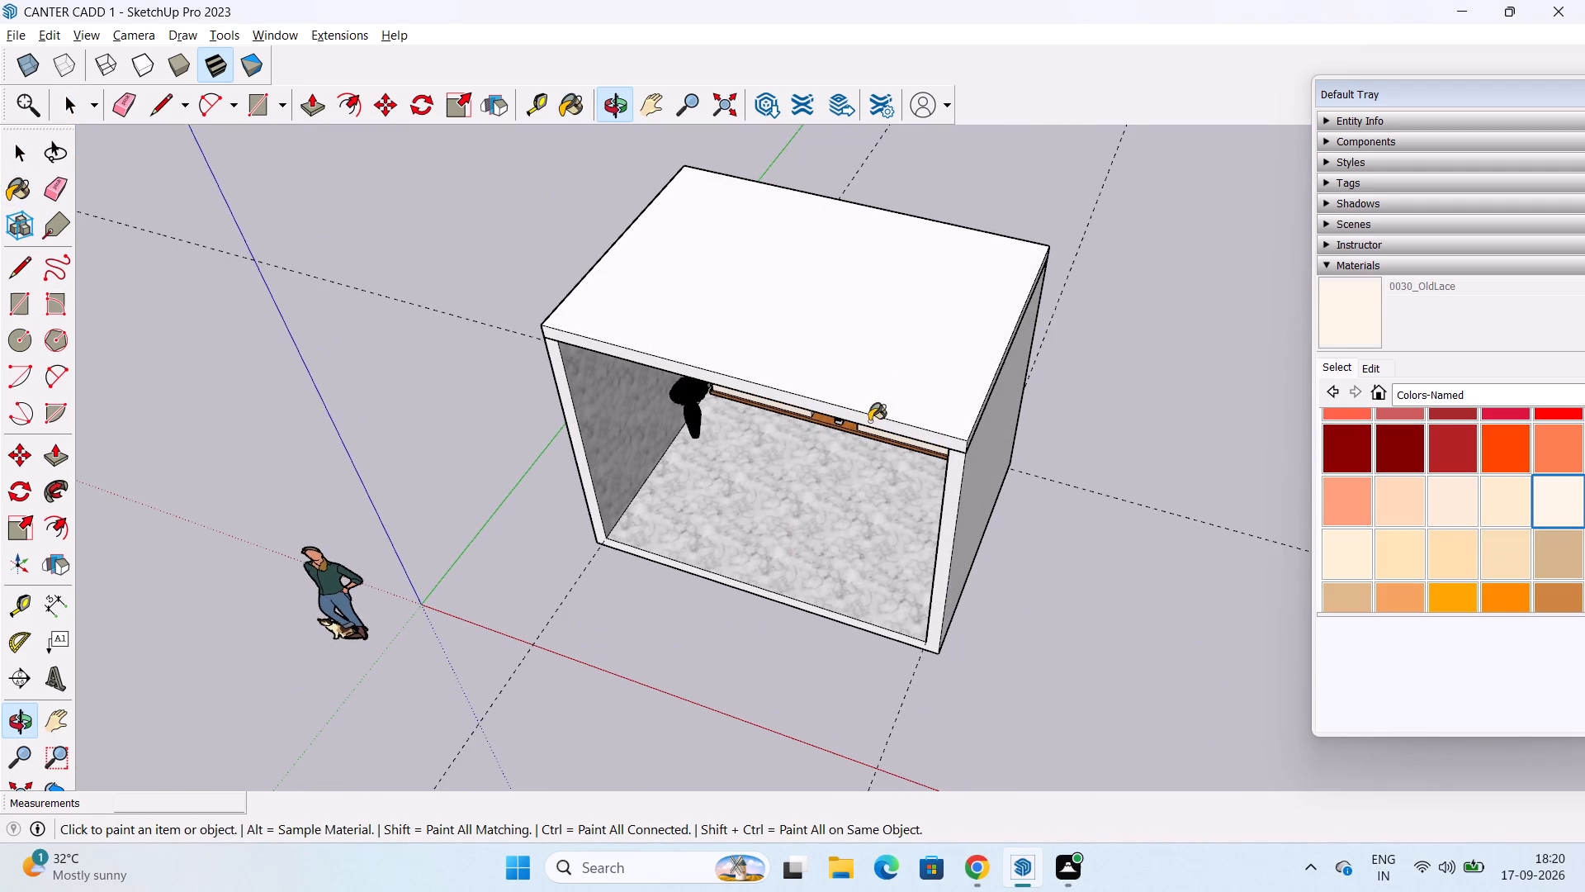
click(907, 358)
click(994, 467)
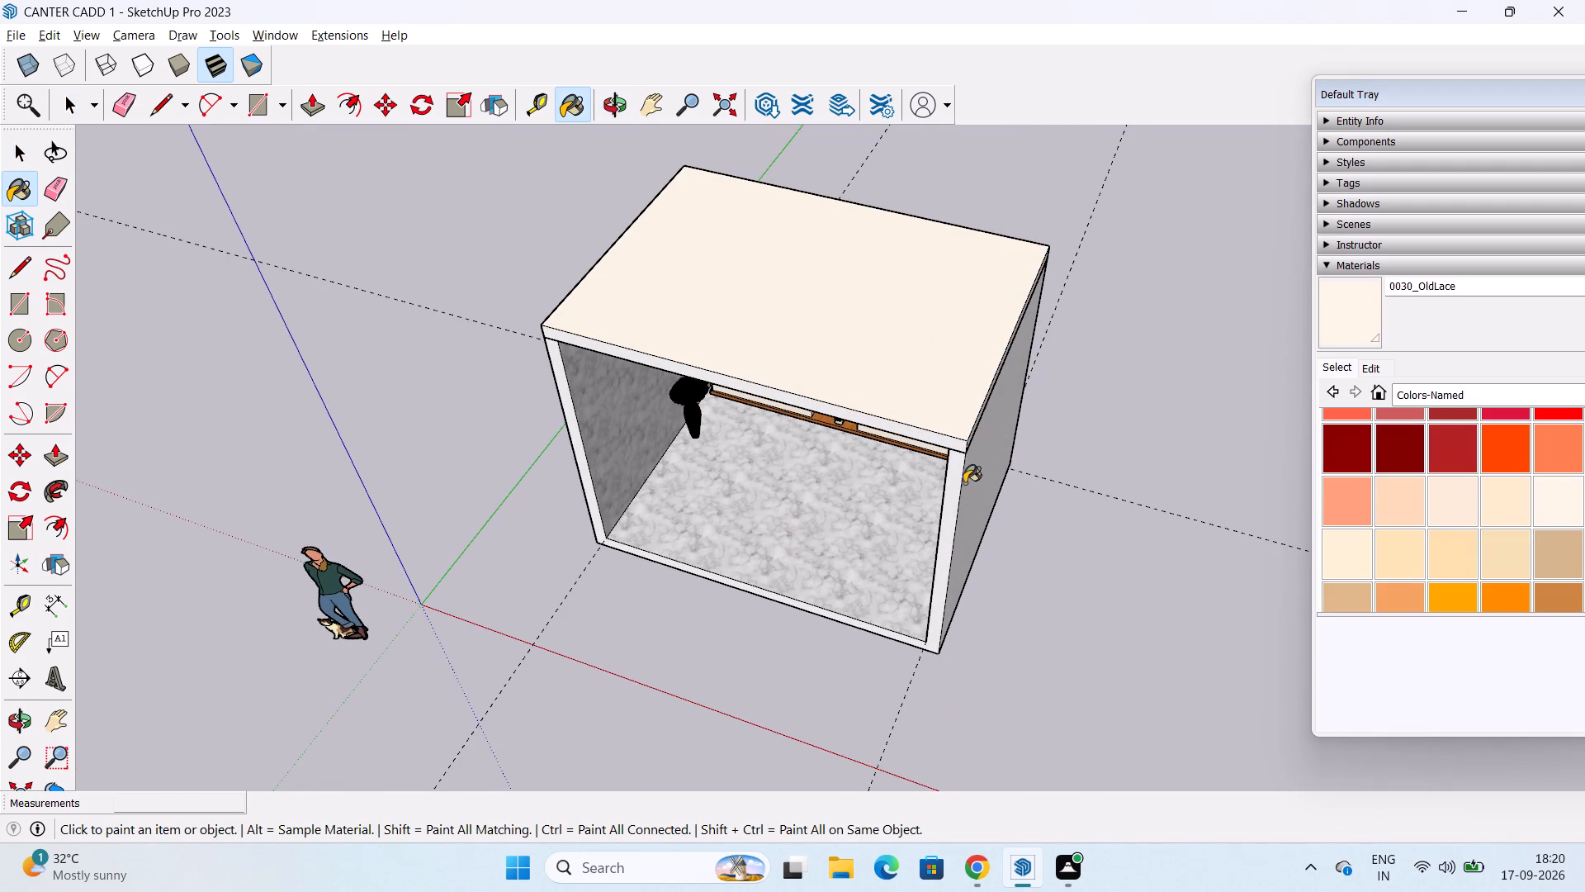
click(939, 444)
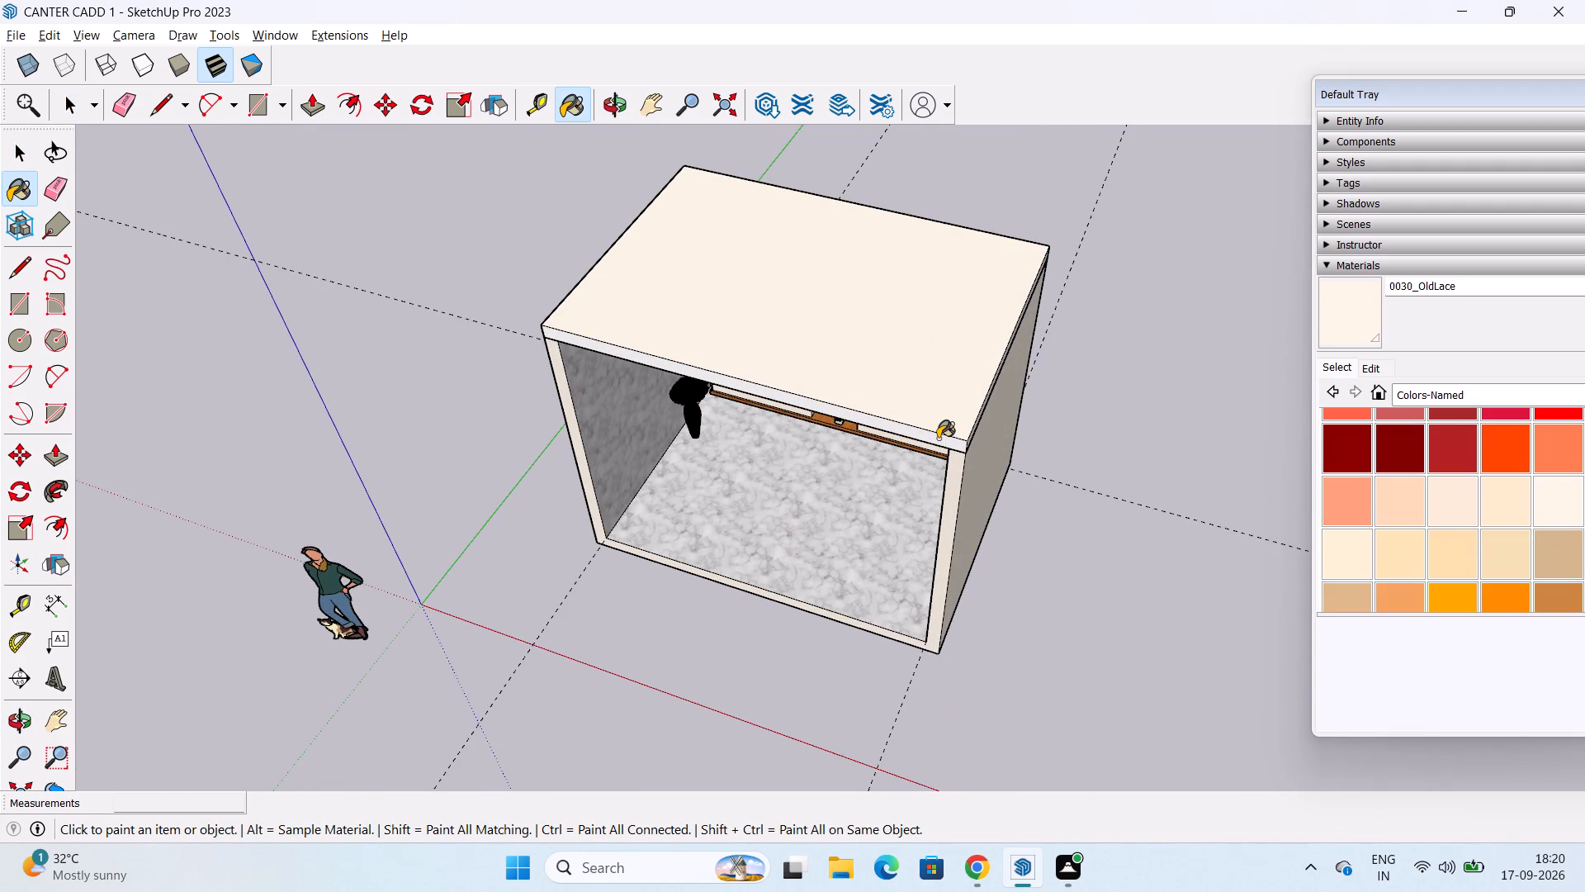
click(938, 439)
Paint the ceiling slab's left side edge and its underside inside the room with 0030_OldLace.
middle_drag(840, 496, 737, 244)
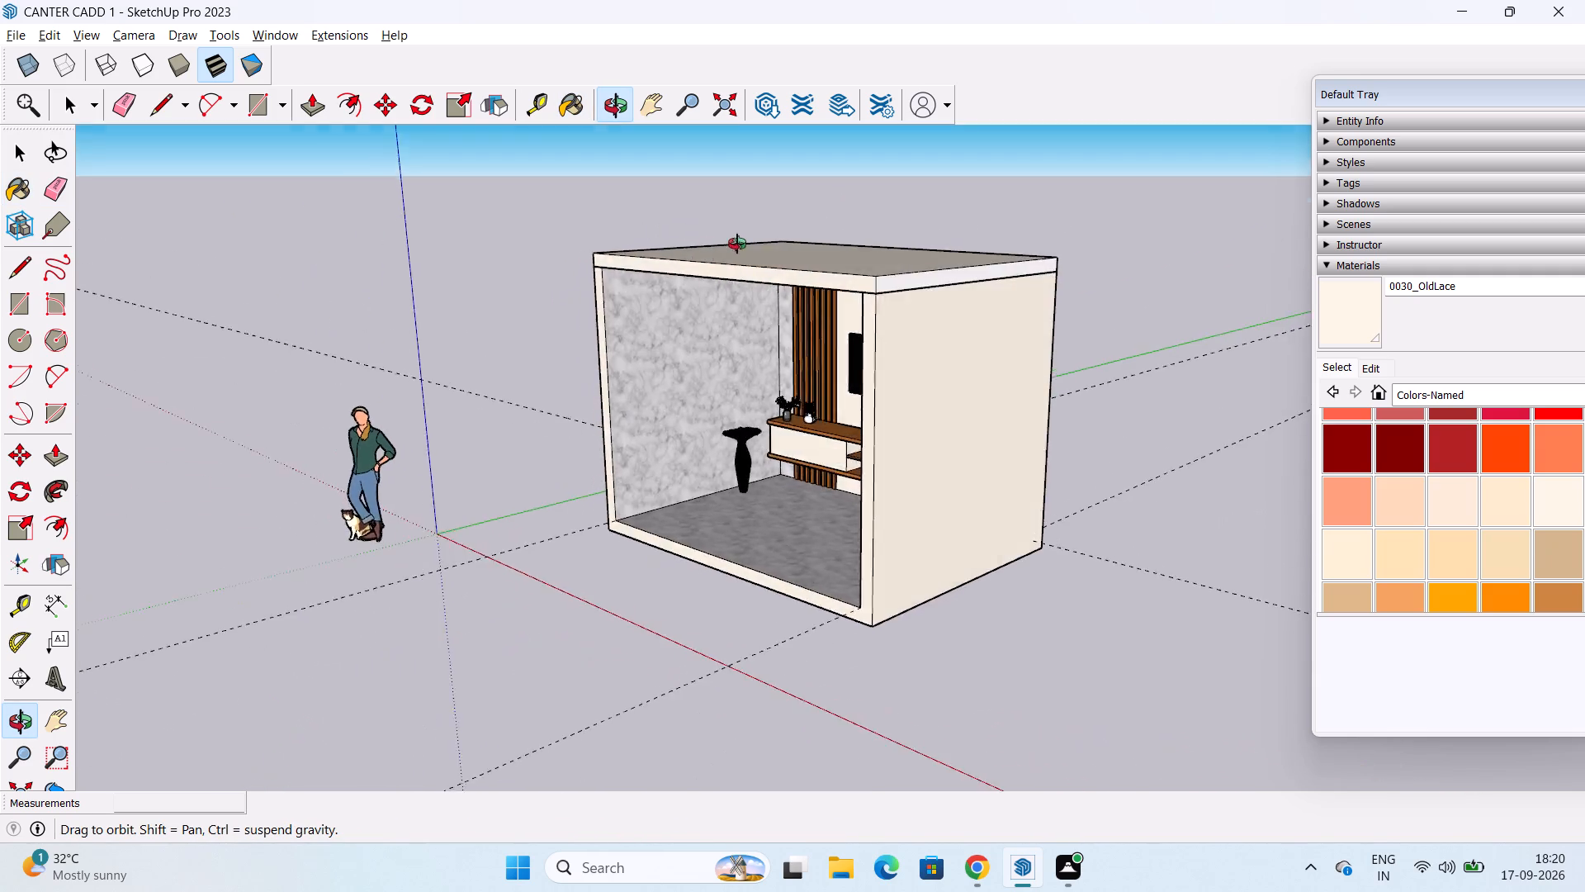
middle_drag(737, 244, 906, 330)
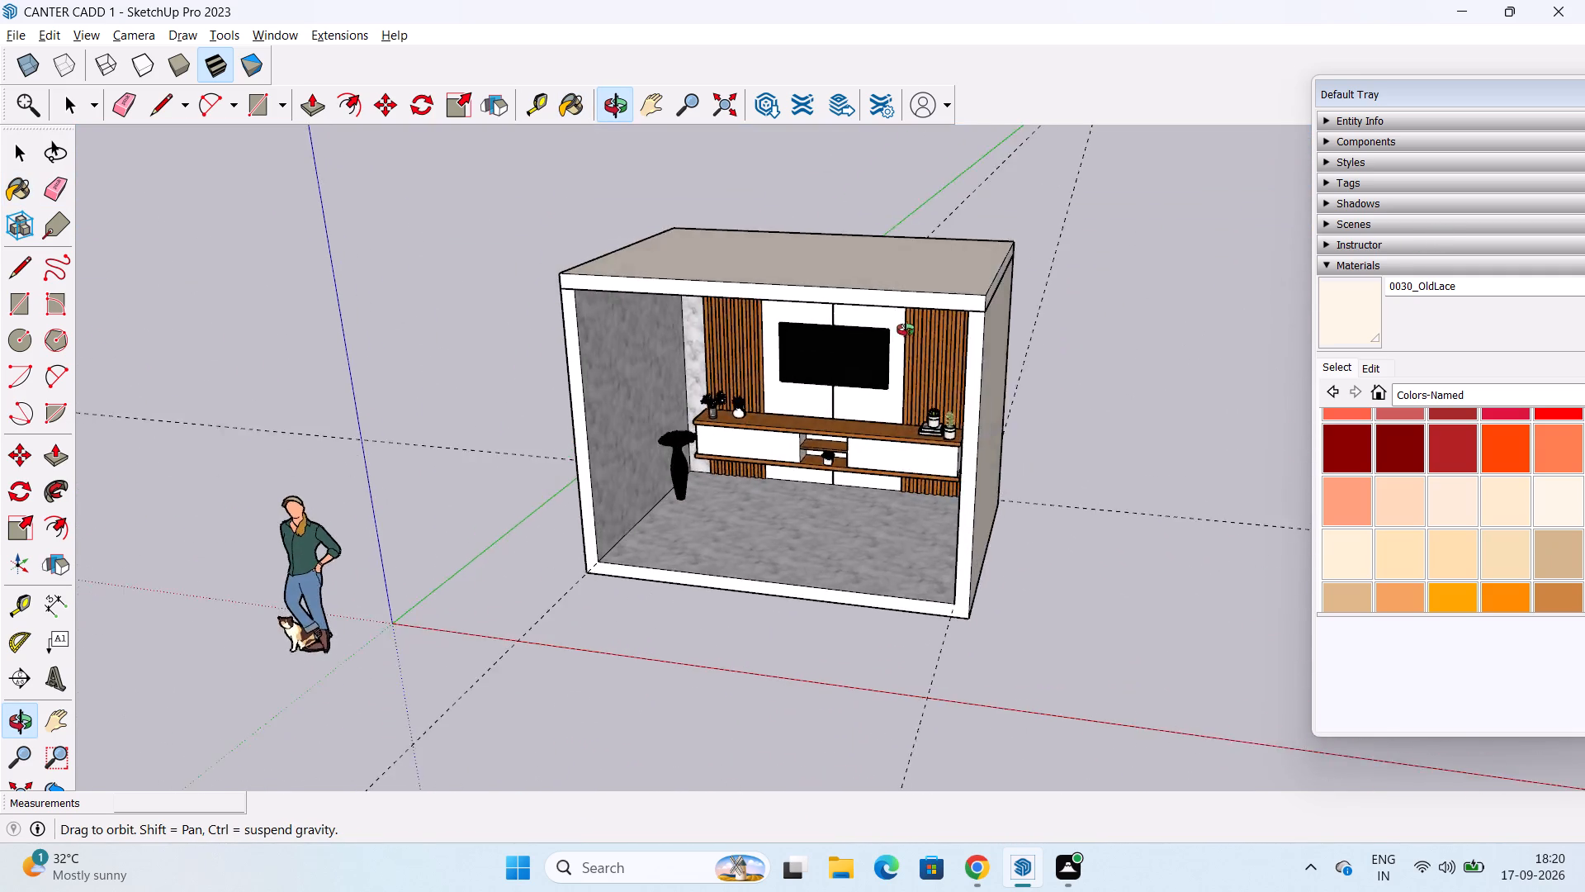
middle_drag(906, 330, 1411, 347)
click(731, 324)
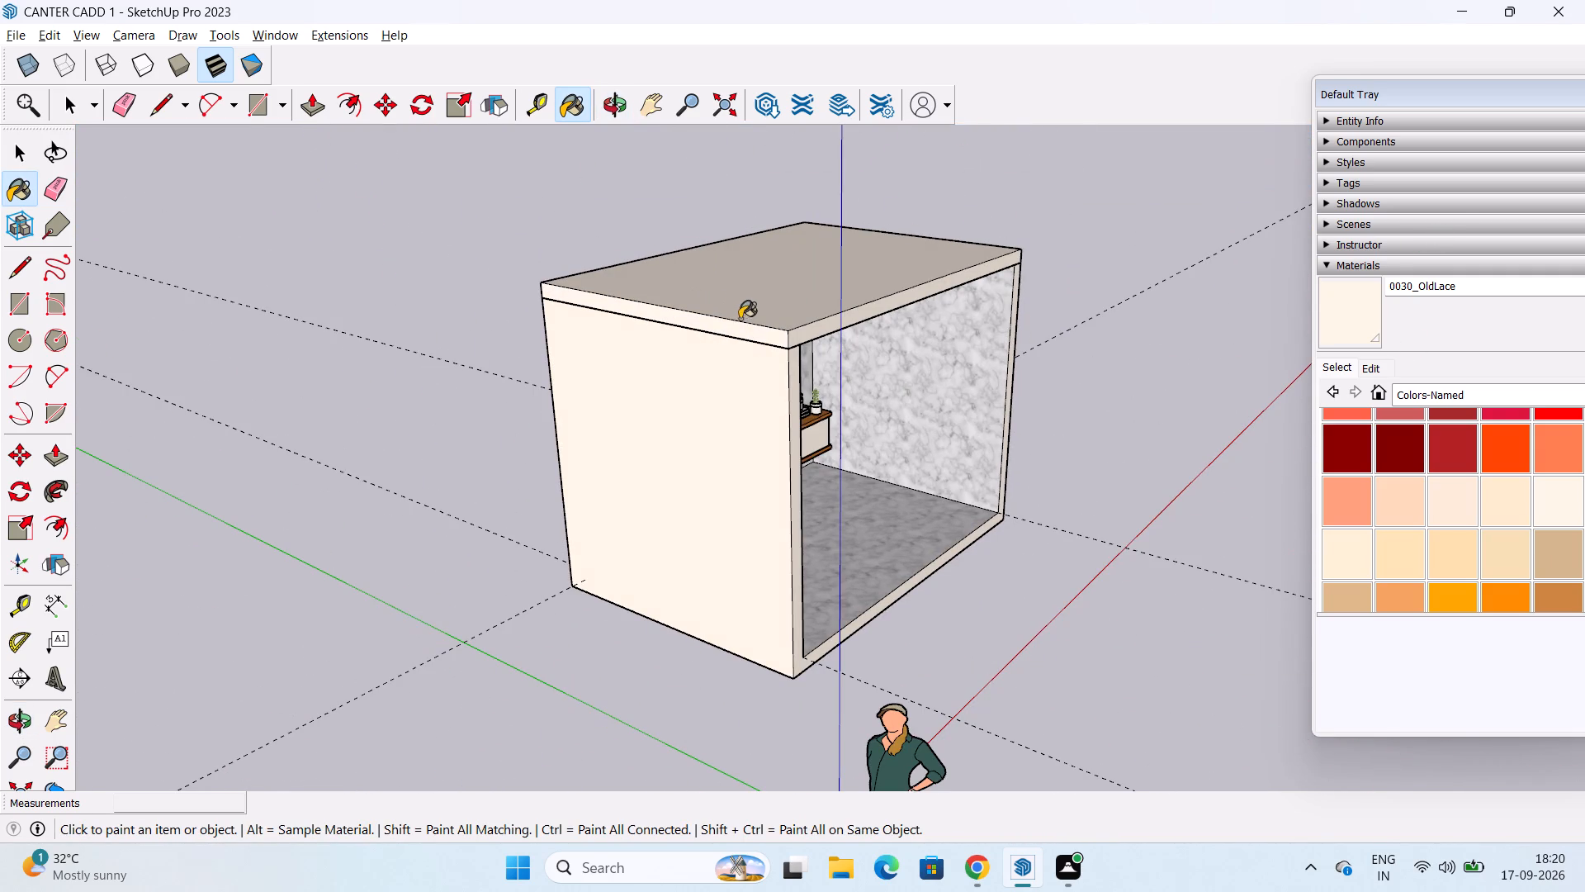
middle_drag(916, 303, 785, 293)
scroll(859, 322, up, 4)
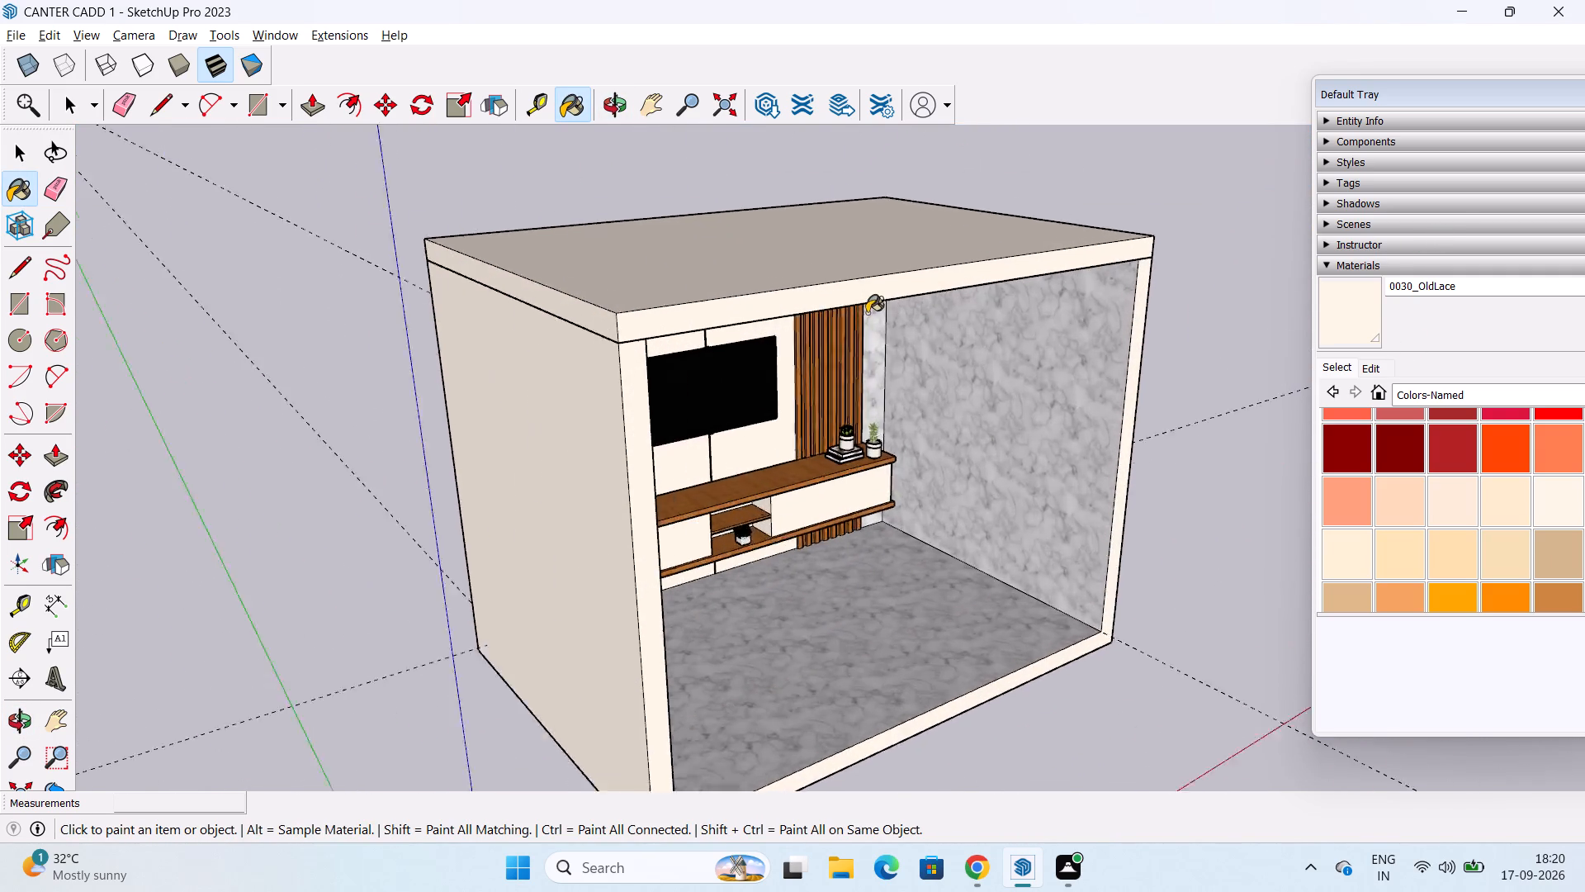
scroll(867, 313, up, 4)
middle_drag(882, 319, 799, 144)
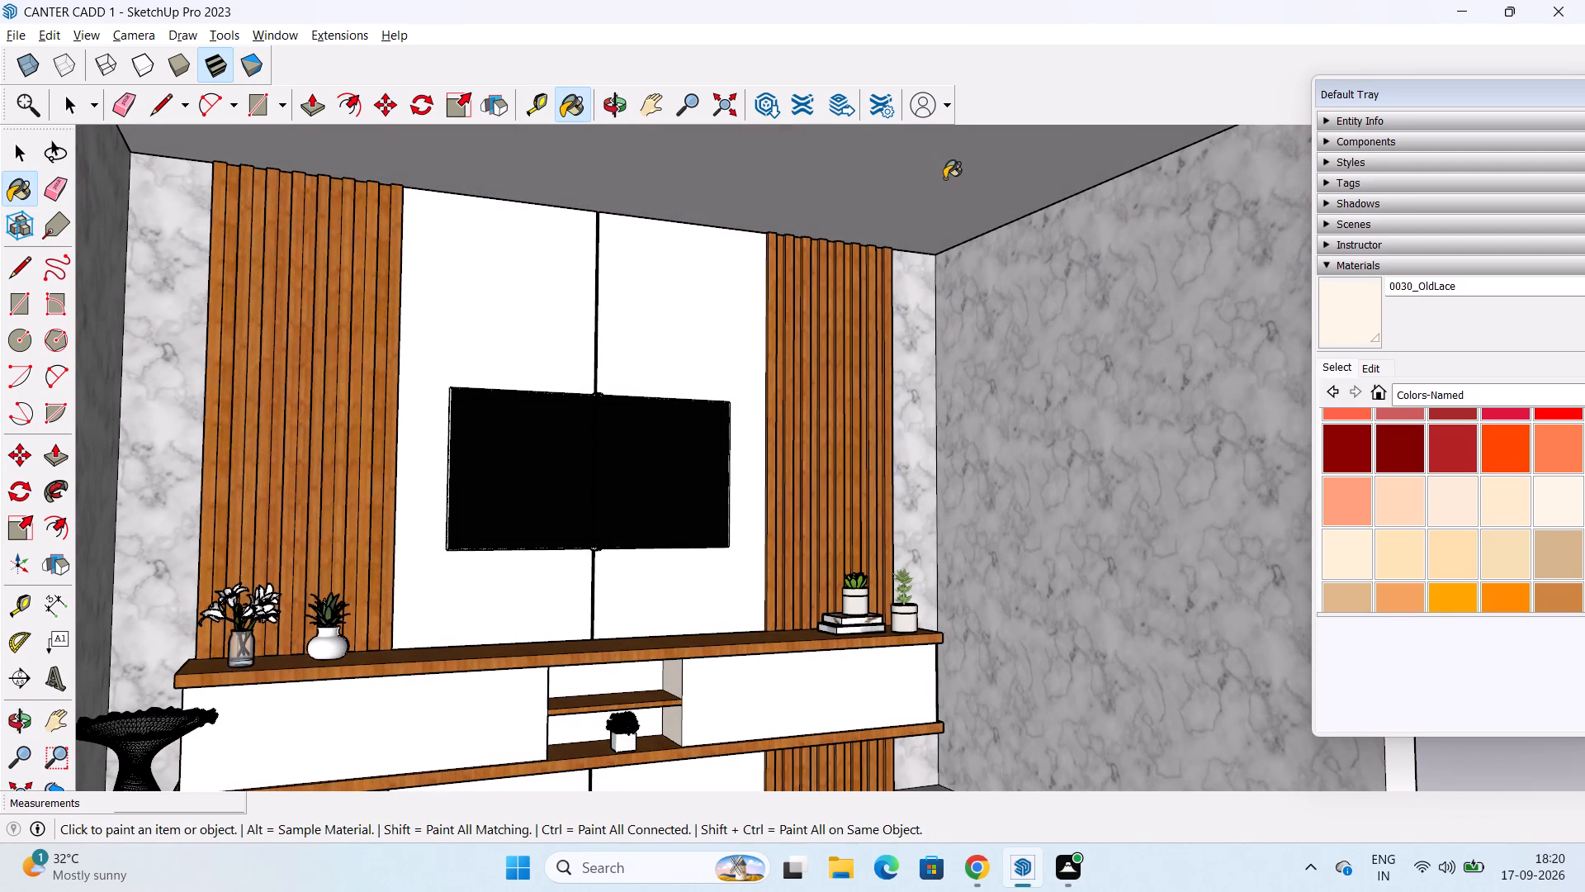
click(944, 178)
Paint the ceiling slab's remaining side edge and rear edge with 0030_OldLace.
middle_drag(757, 407, 402, 581)
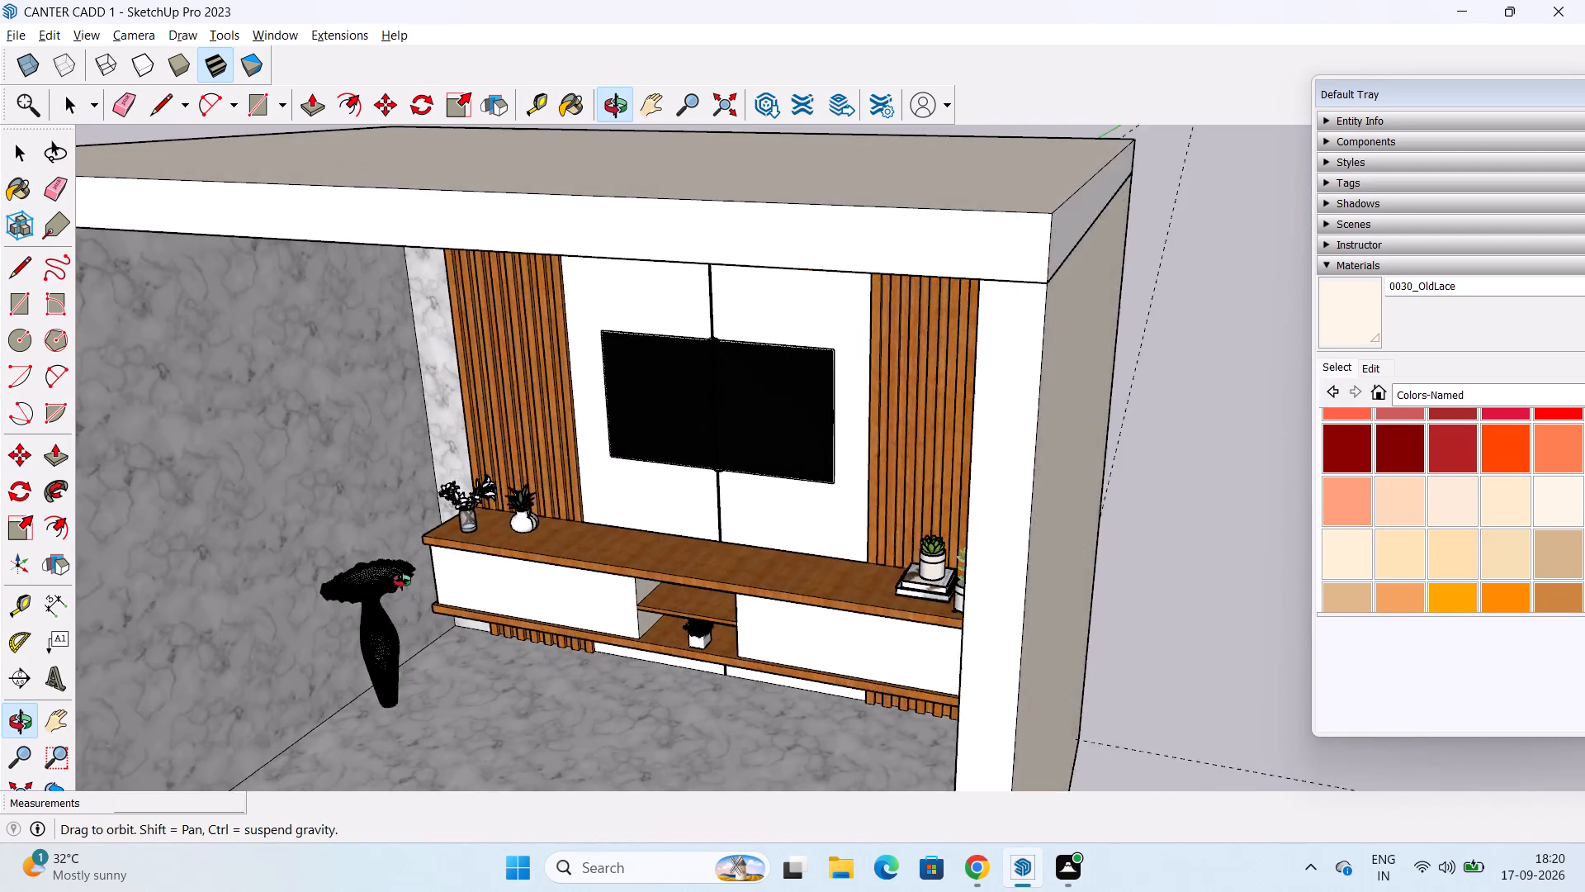
middle_drag(402, 581, 338, 571)
scroll(673, 405, down, 3)
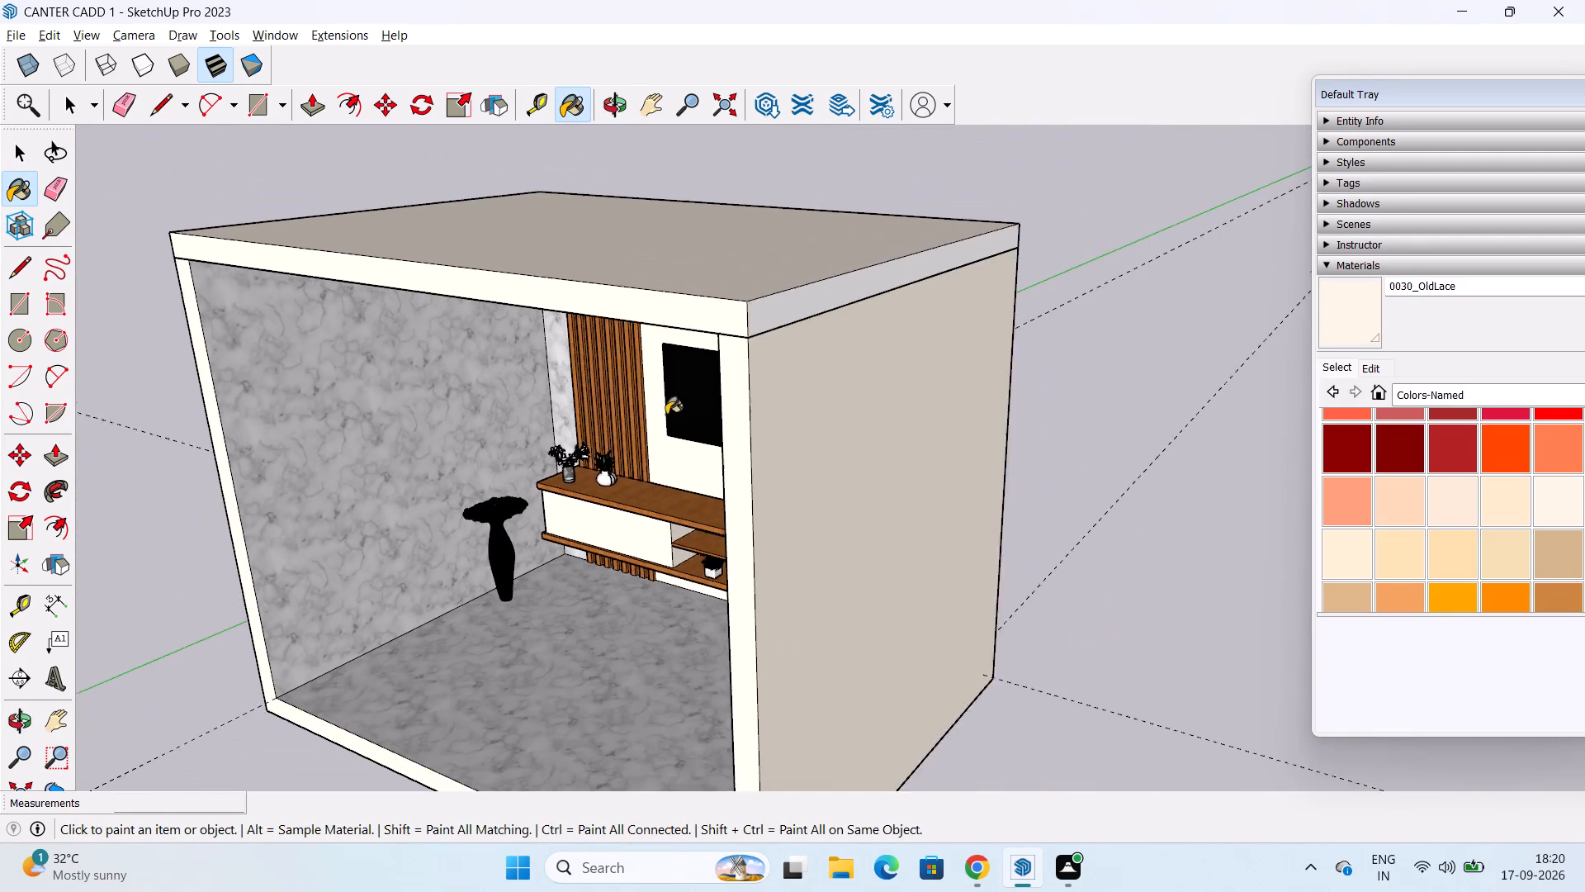
scroll(666, 415, down, 1)
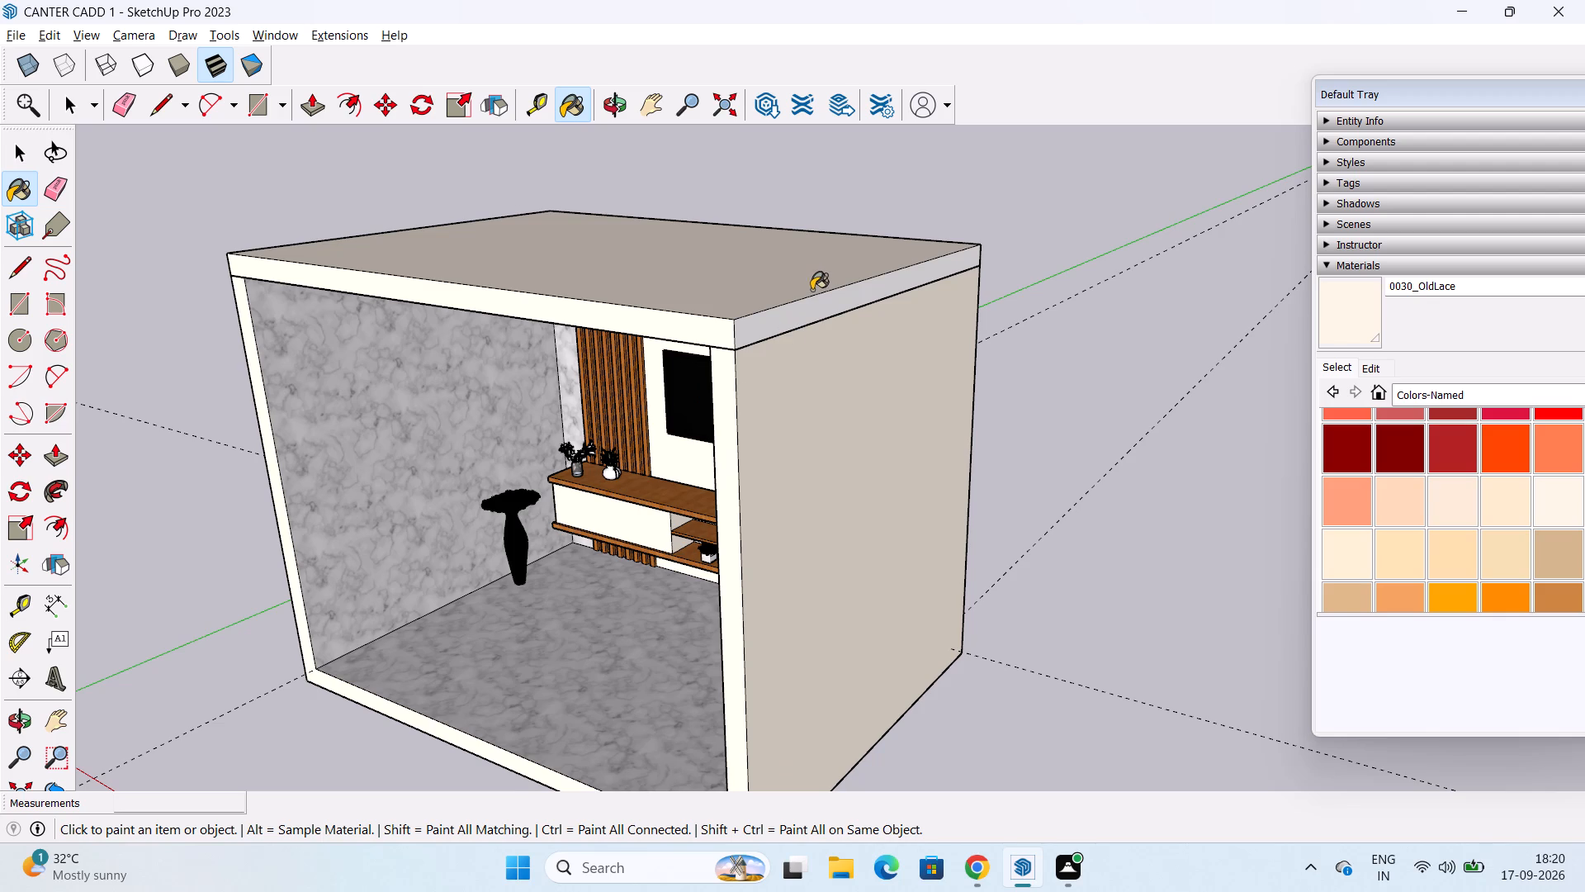
click(810, 303)
middle_drag(991, 286, 949, 312)
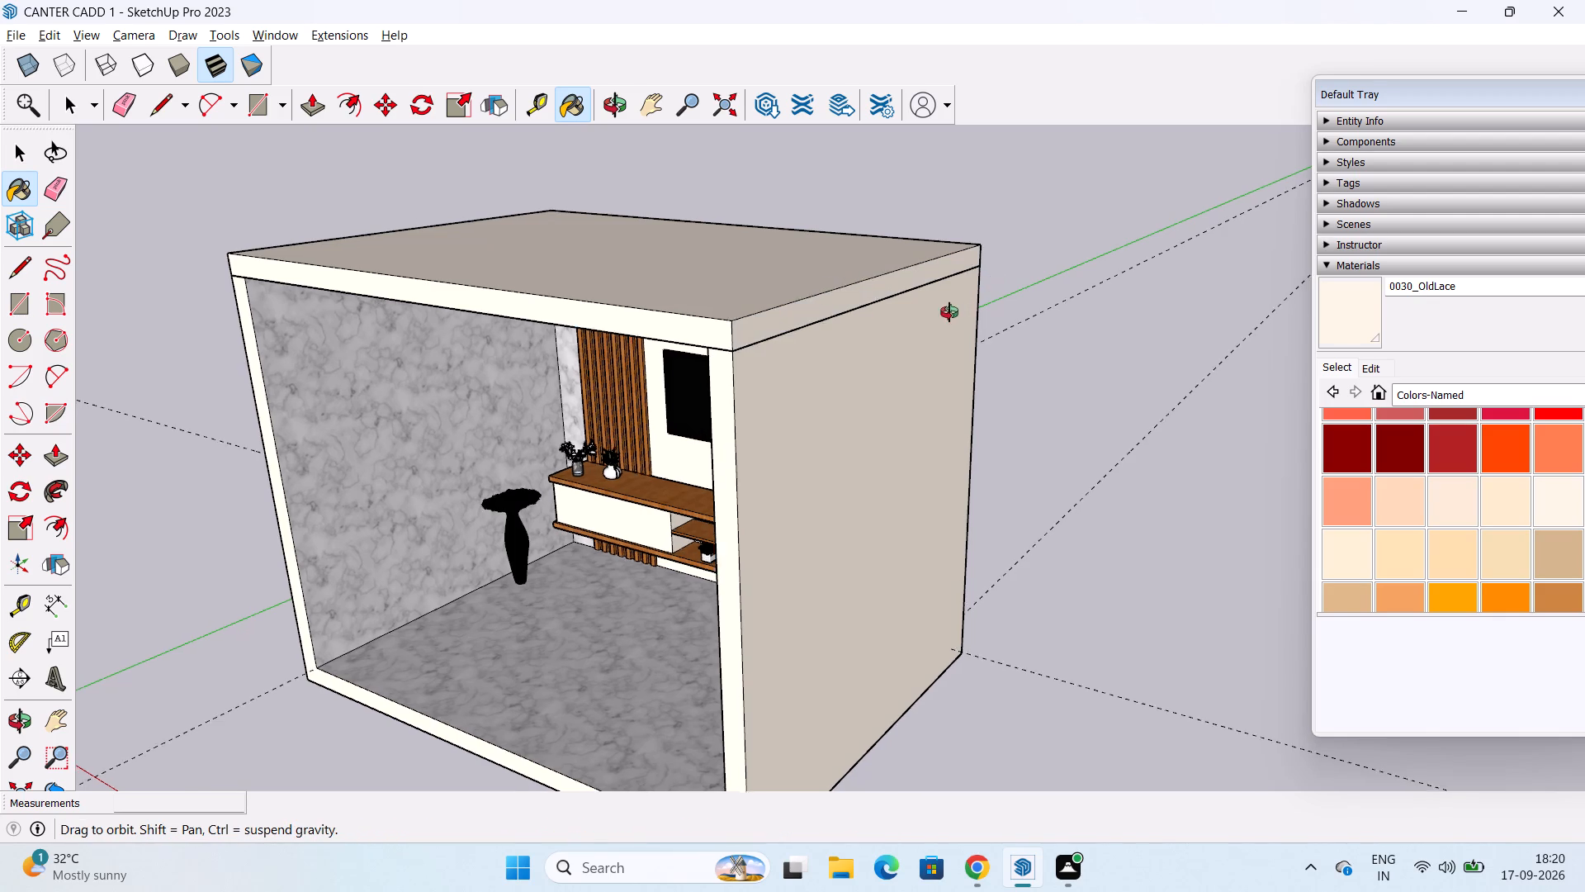
middle_drag(949, 312, 249, 384)
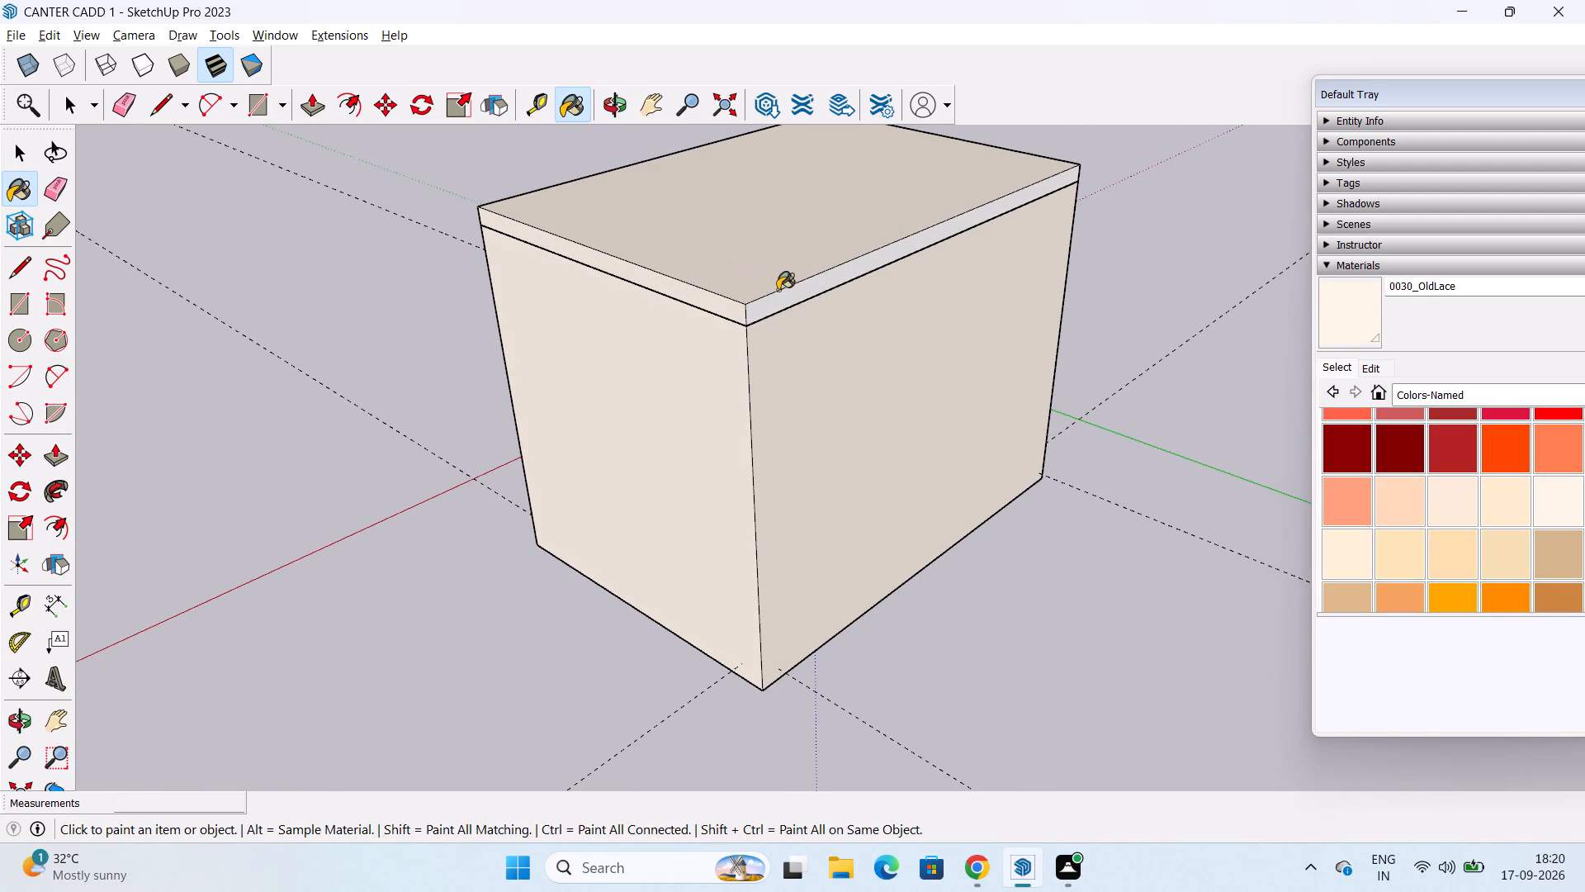
click(778, 295)
Draw a rectangle about 10' 1" by 6' 3" in the middle of the ceiling's underside.
scroll(575, 362, down, 2)
middle_drag(542, 387, 731, 372)
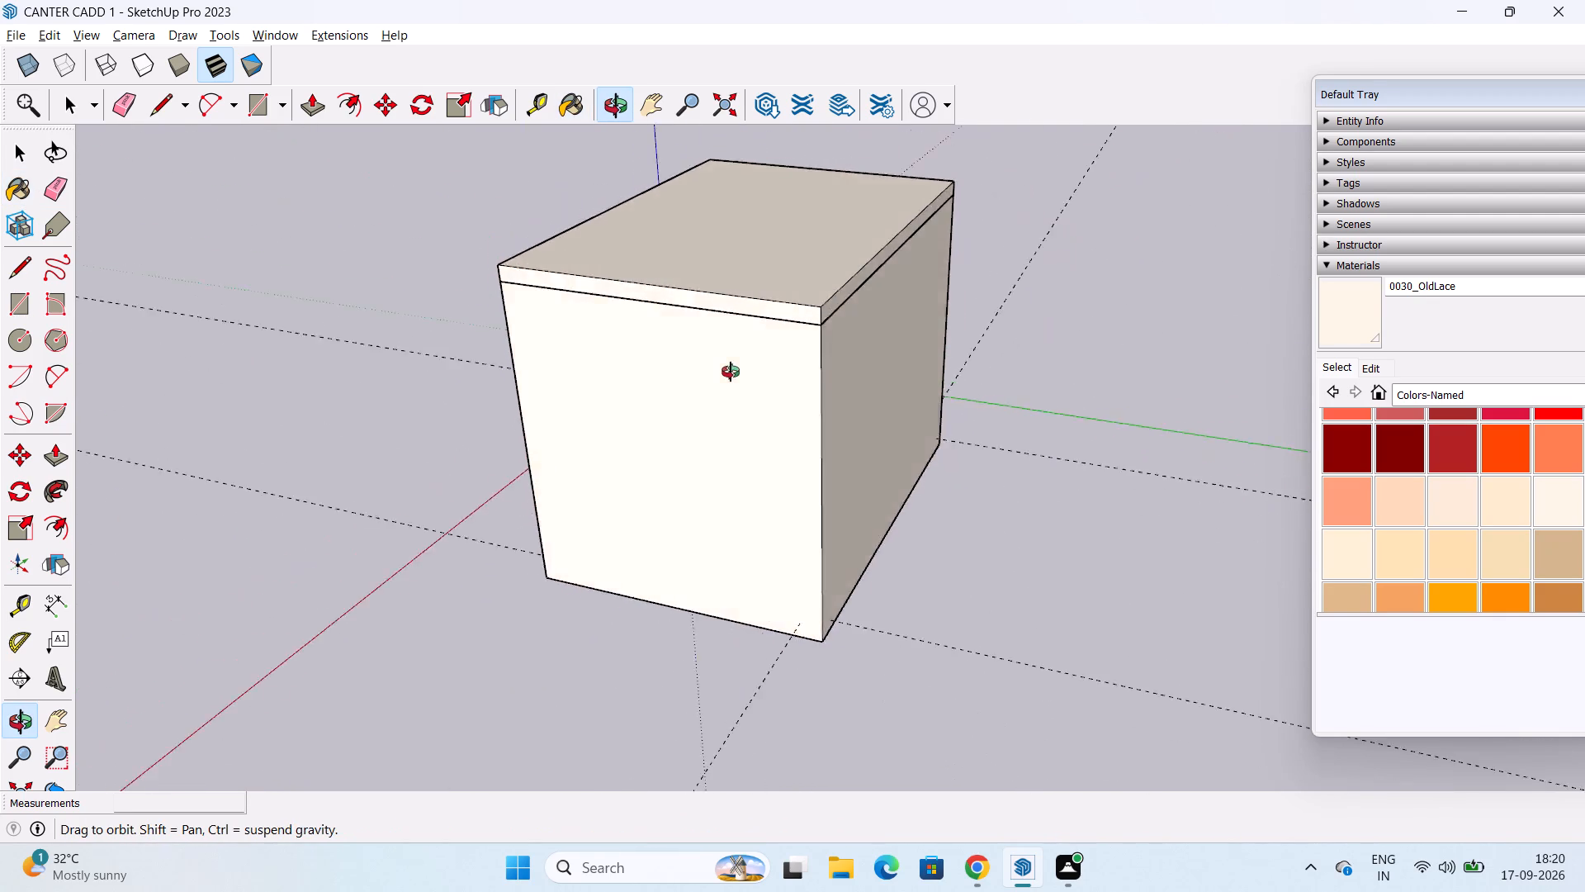
middle_drag(731, 372, 1087, 367)
middle_drag(655, 467, 1104, 249)
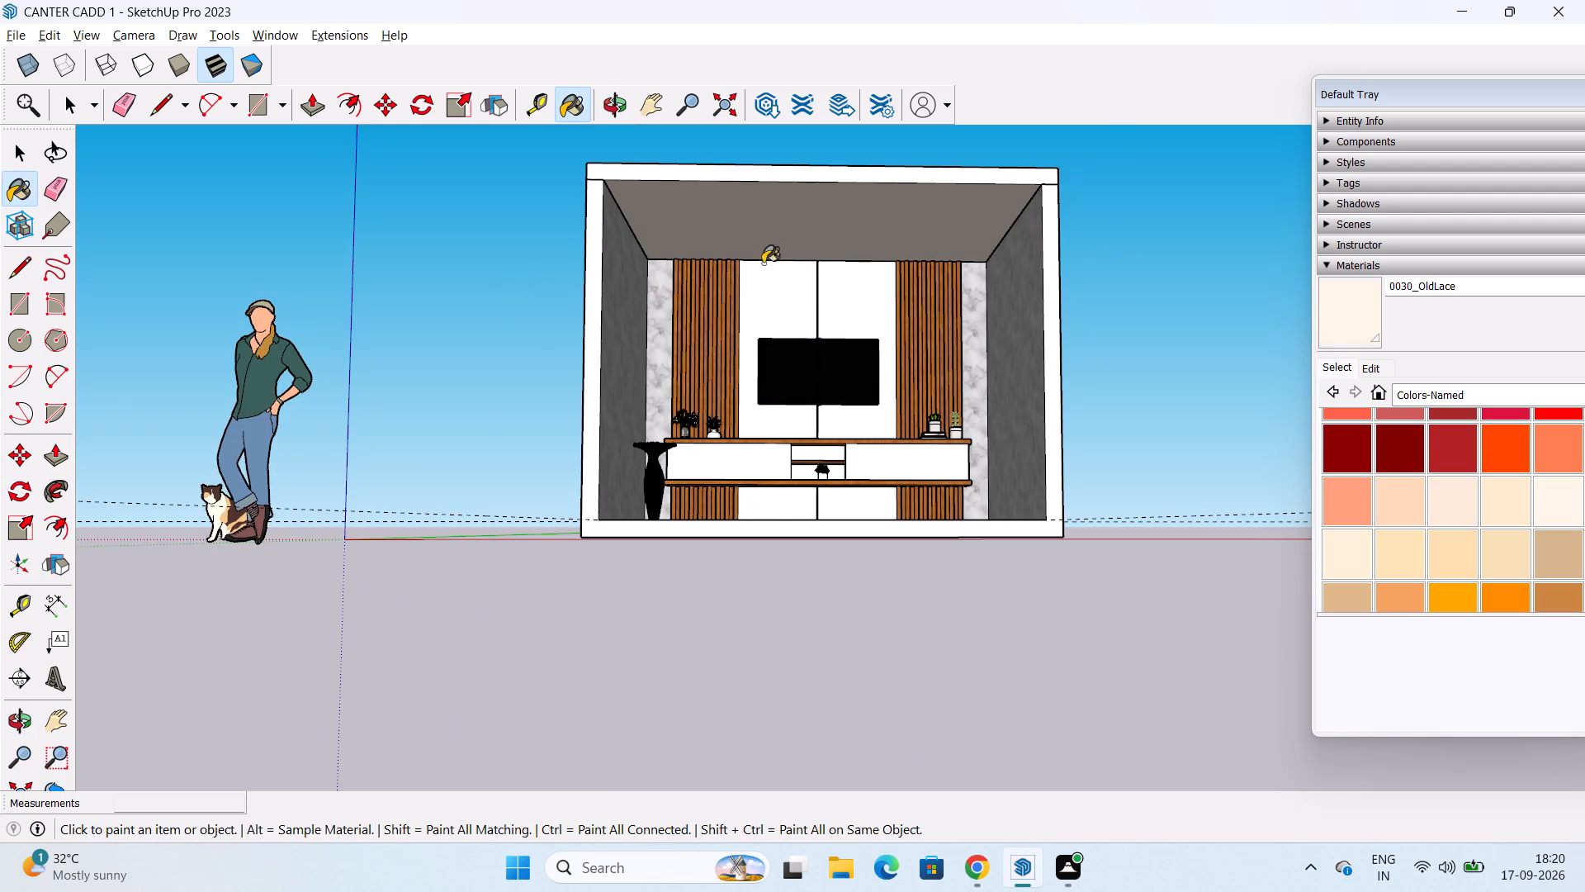
scroll(761, 261, up, 3)
middle_drag(776, 262, 694, 239)
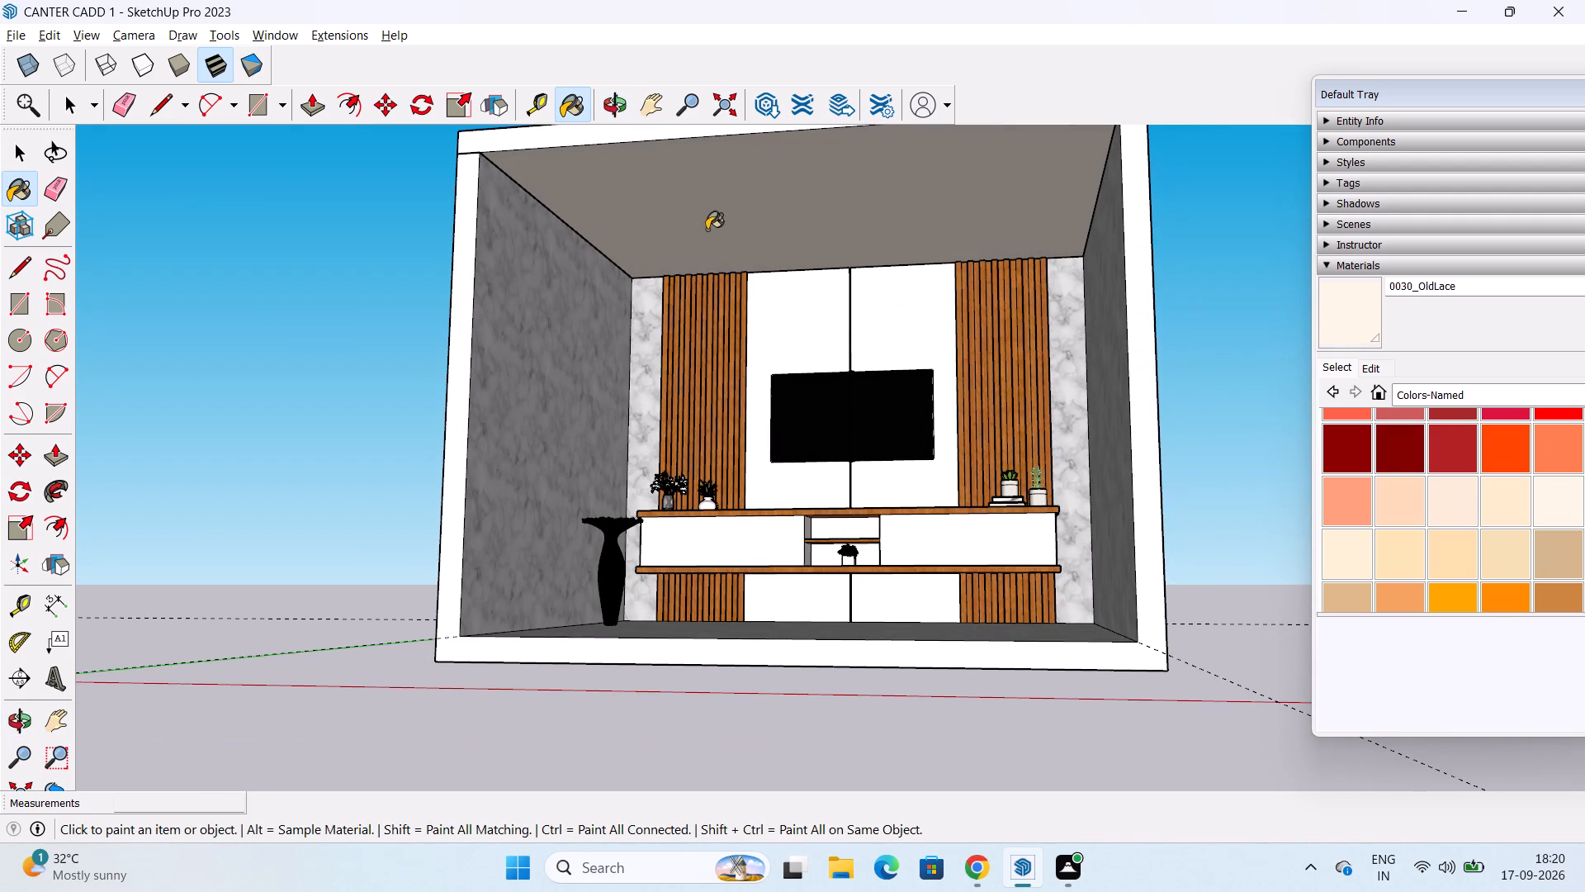
shift+middle_drag(767, 242, 737, 445)
middle_drag(747, 439, 778, 383)
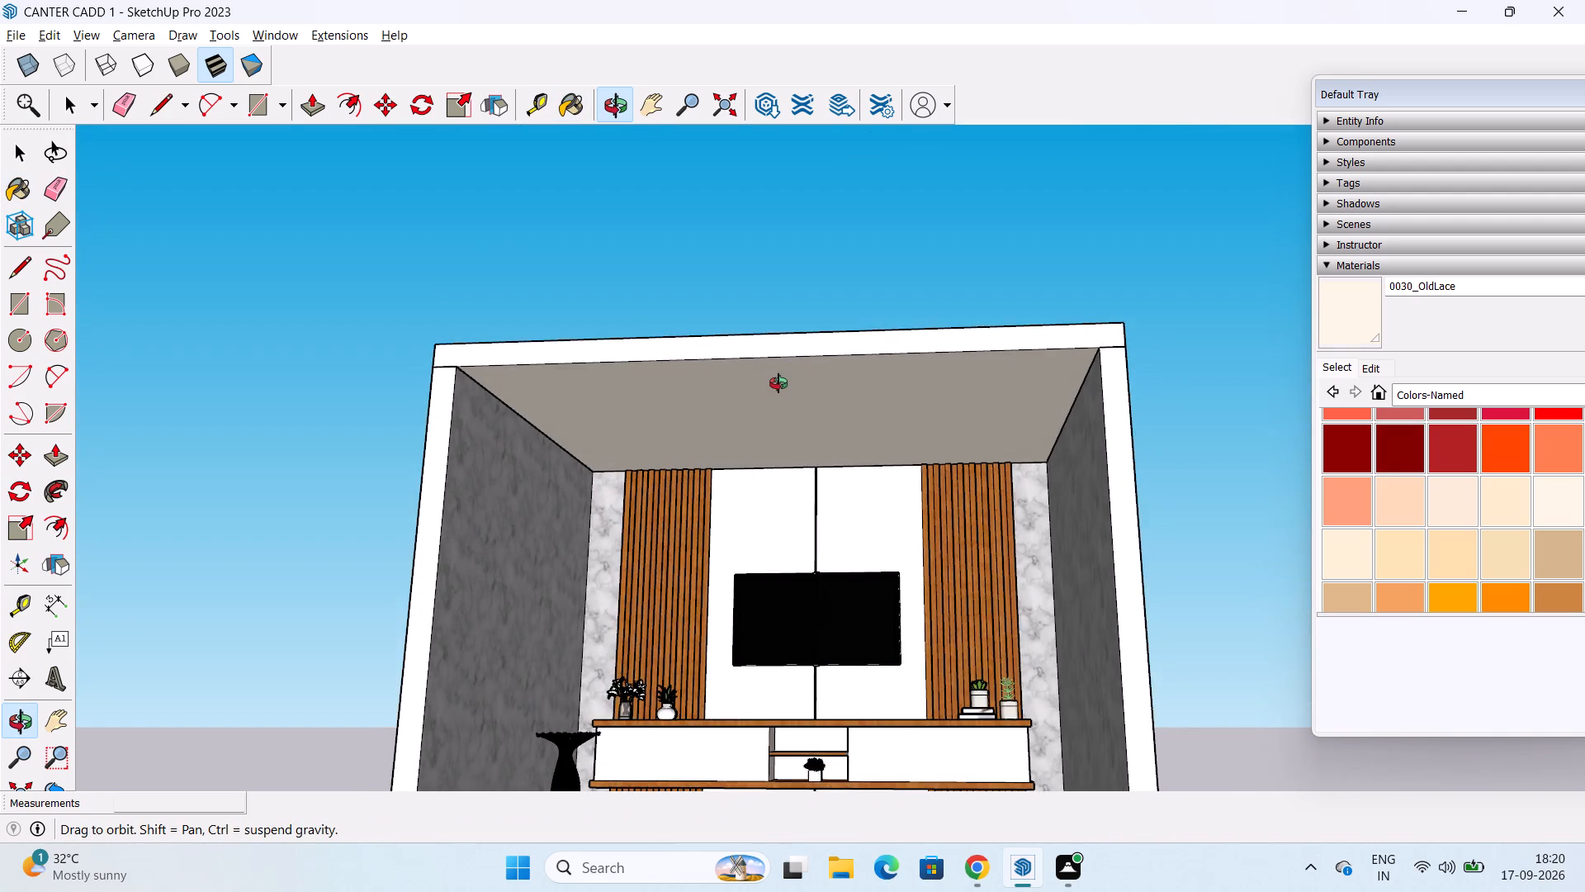
middle_drag(778, 383, 792, 356)
key(space)
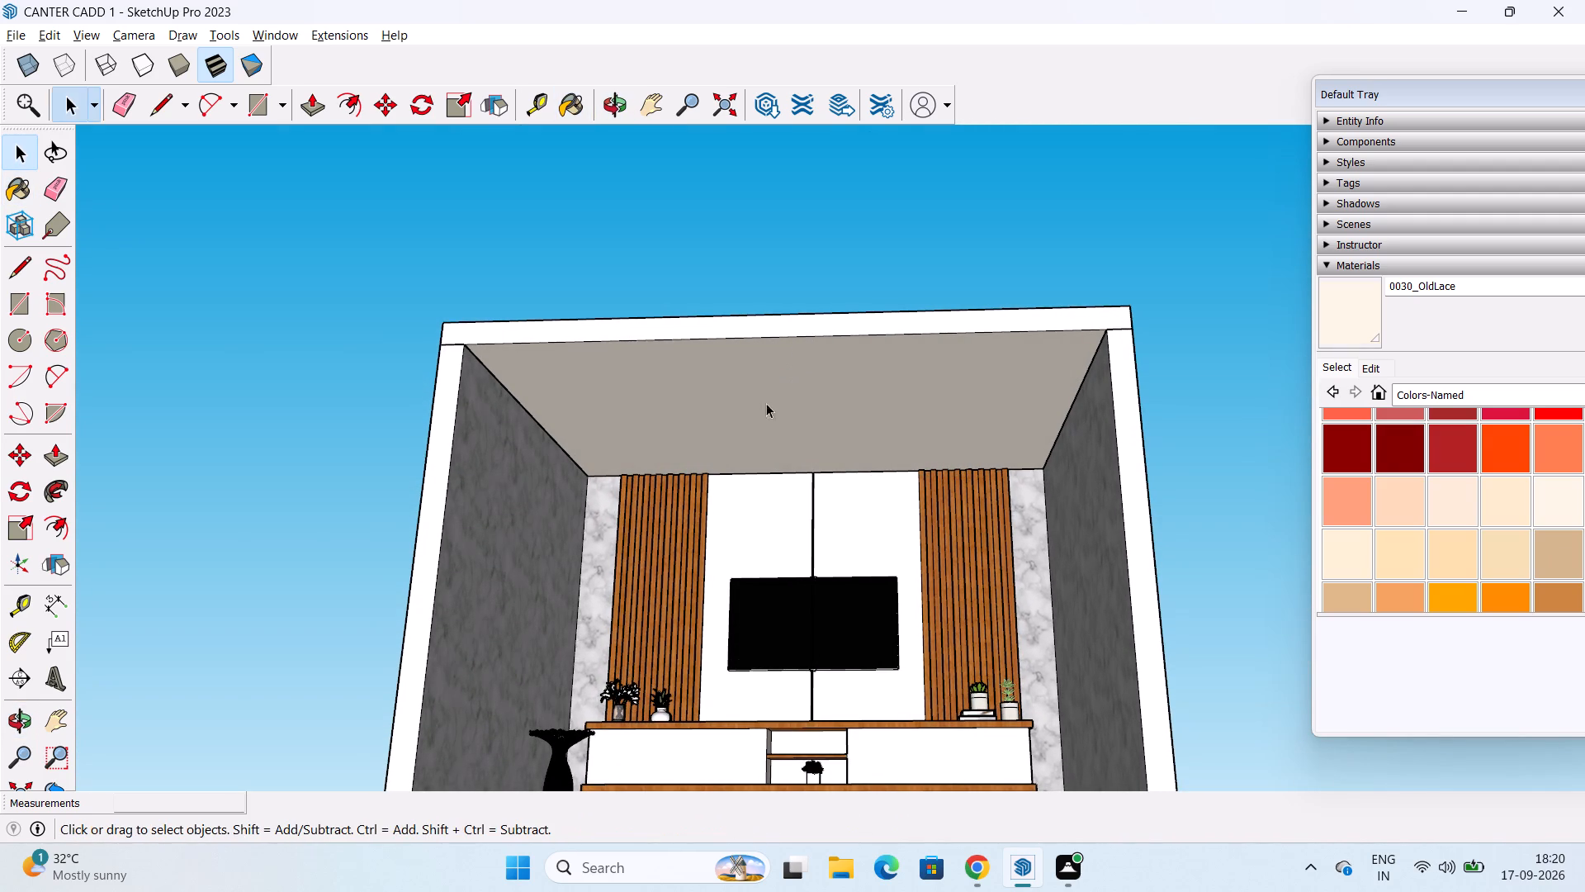
middle_drag(749, 412, 766, 337)
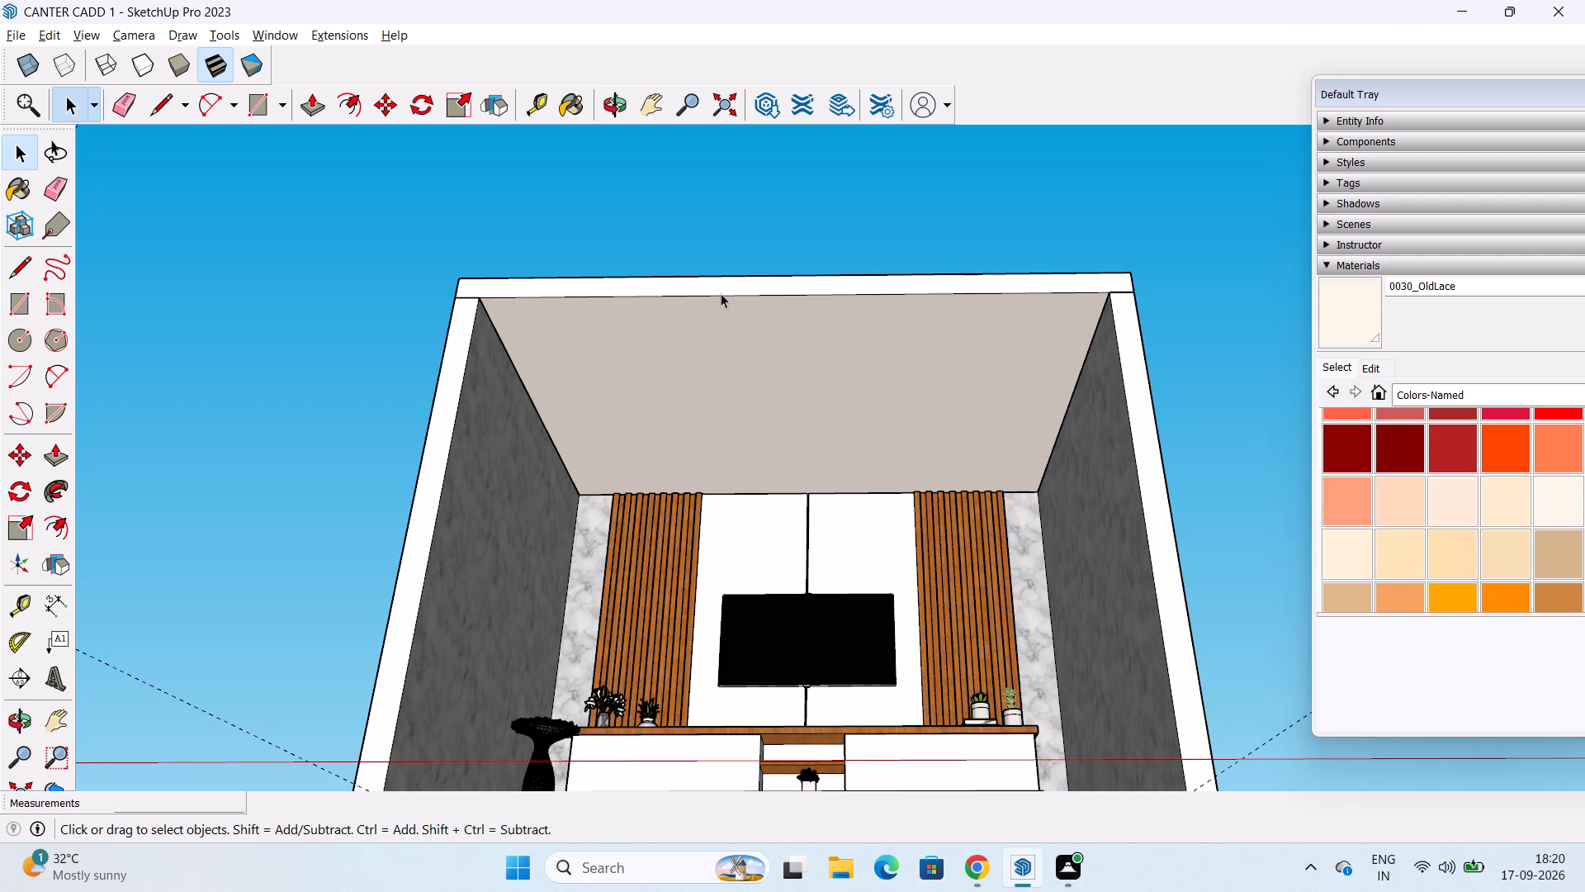
click(722, 292)
click(731, 296)
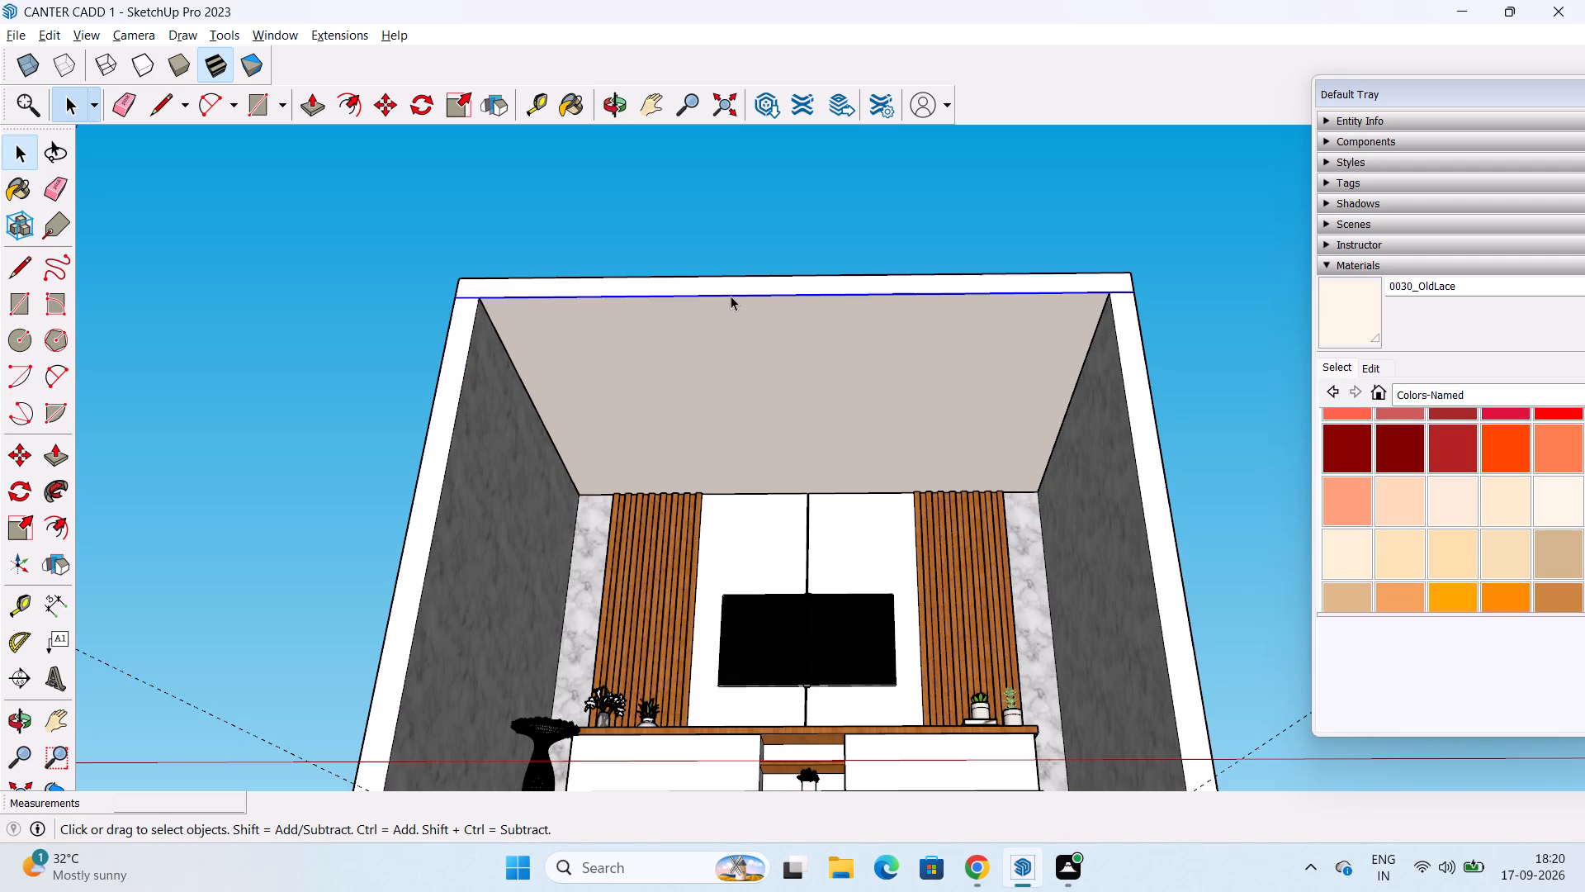
click(17, 311)
middle_drag(678, 428, 694, 334)
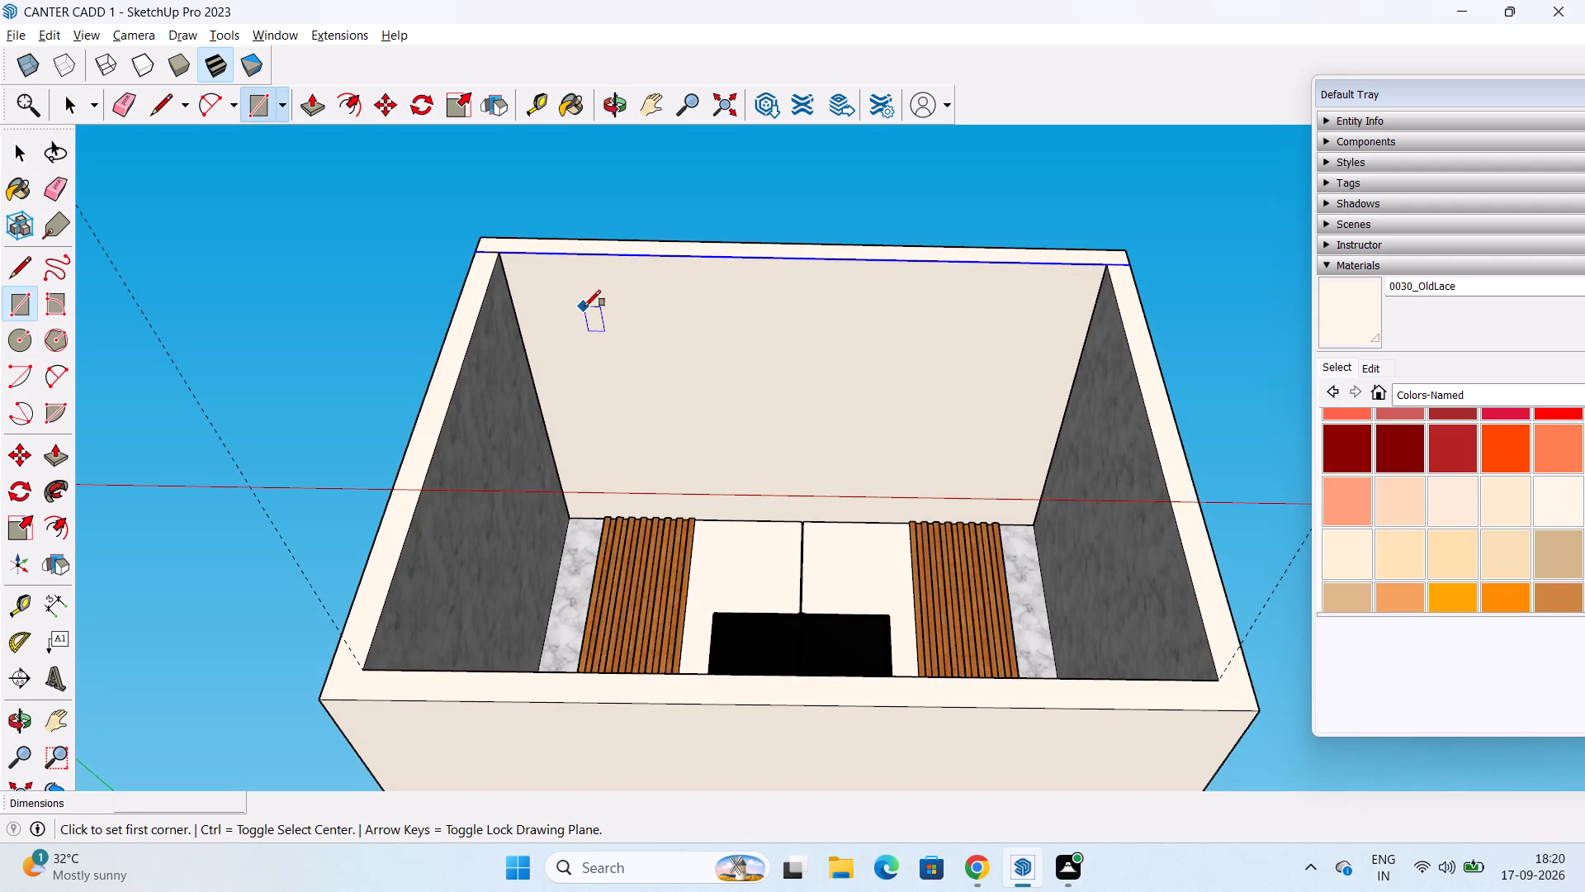
click(576, 302)
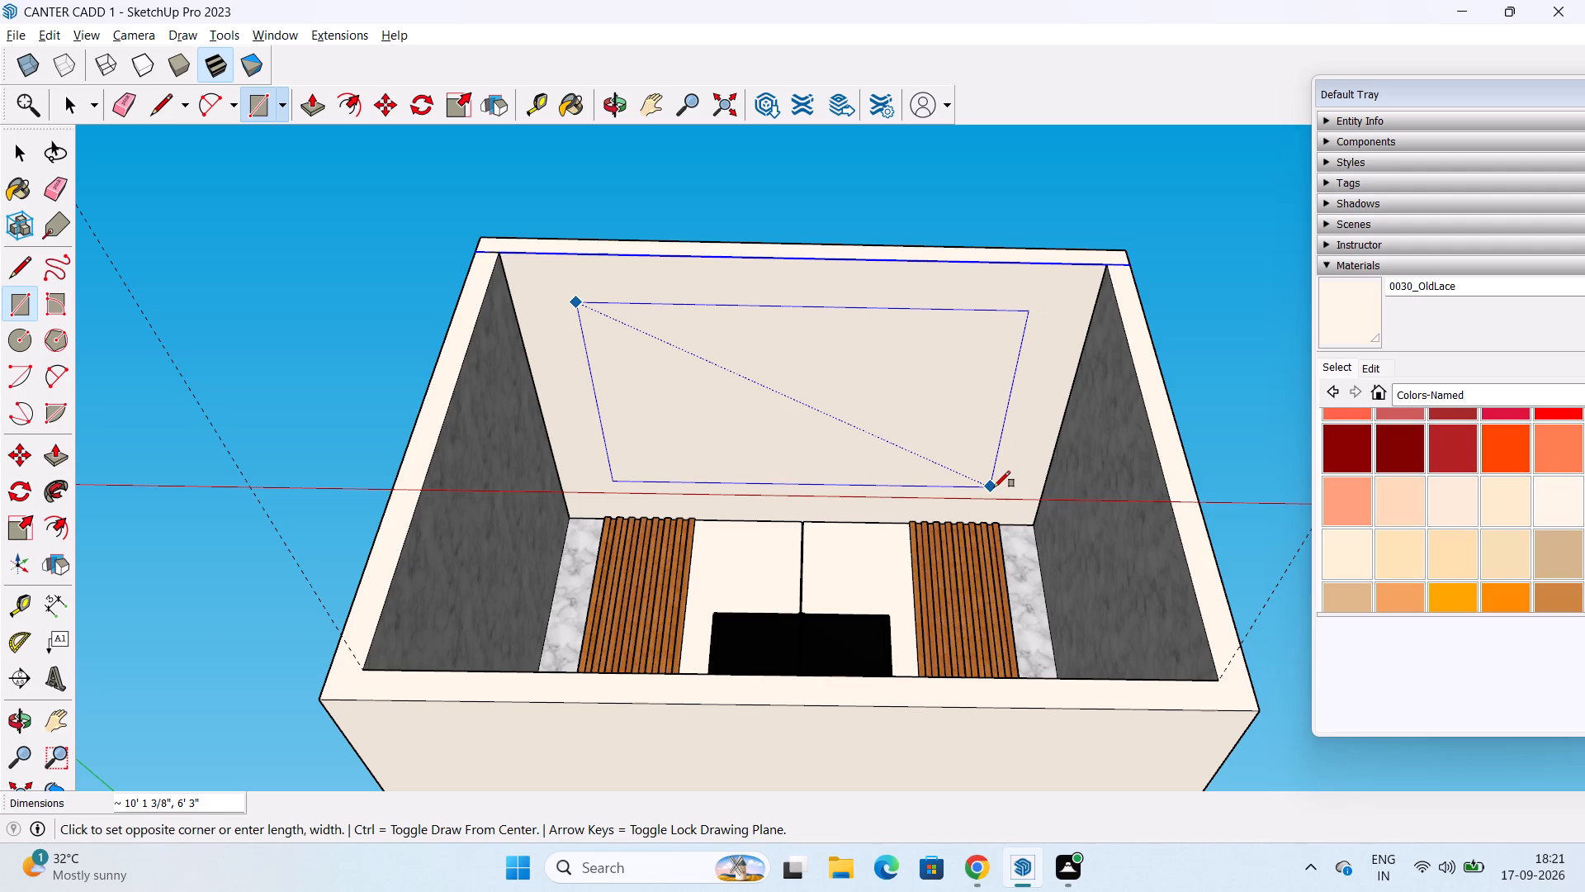
click(994, 487)
key(space)
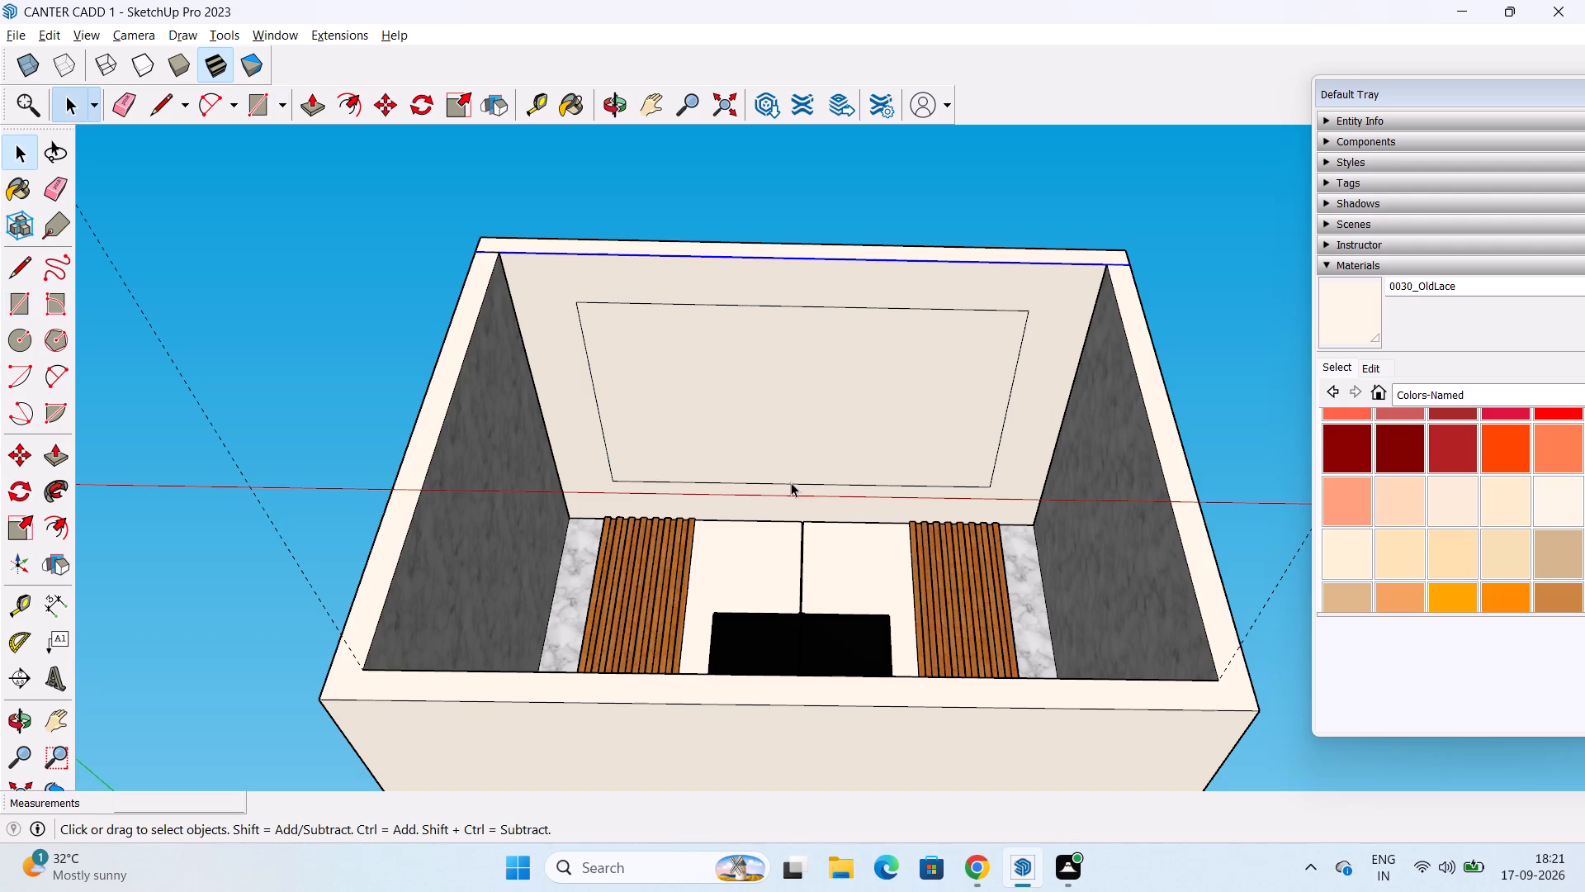
Offset the ceiling rectangle's outline inward by 6".
click(21, 540)
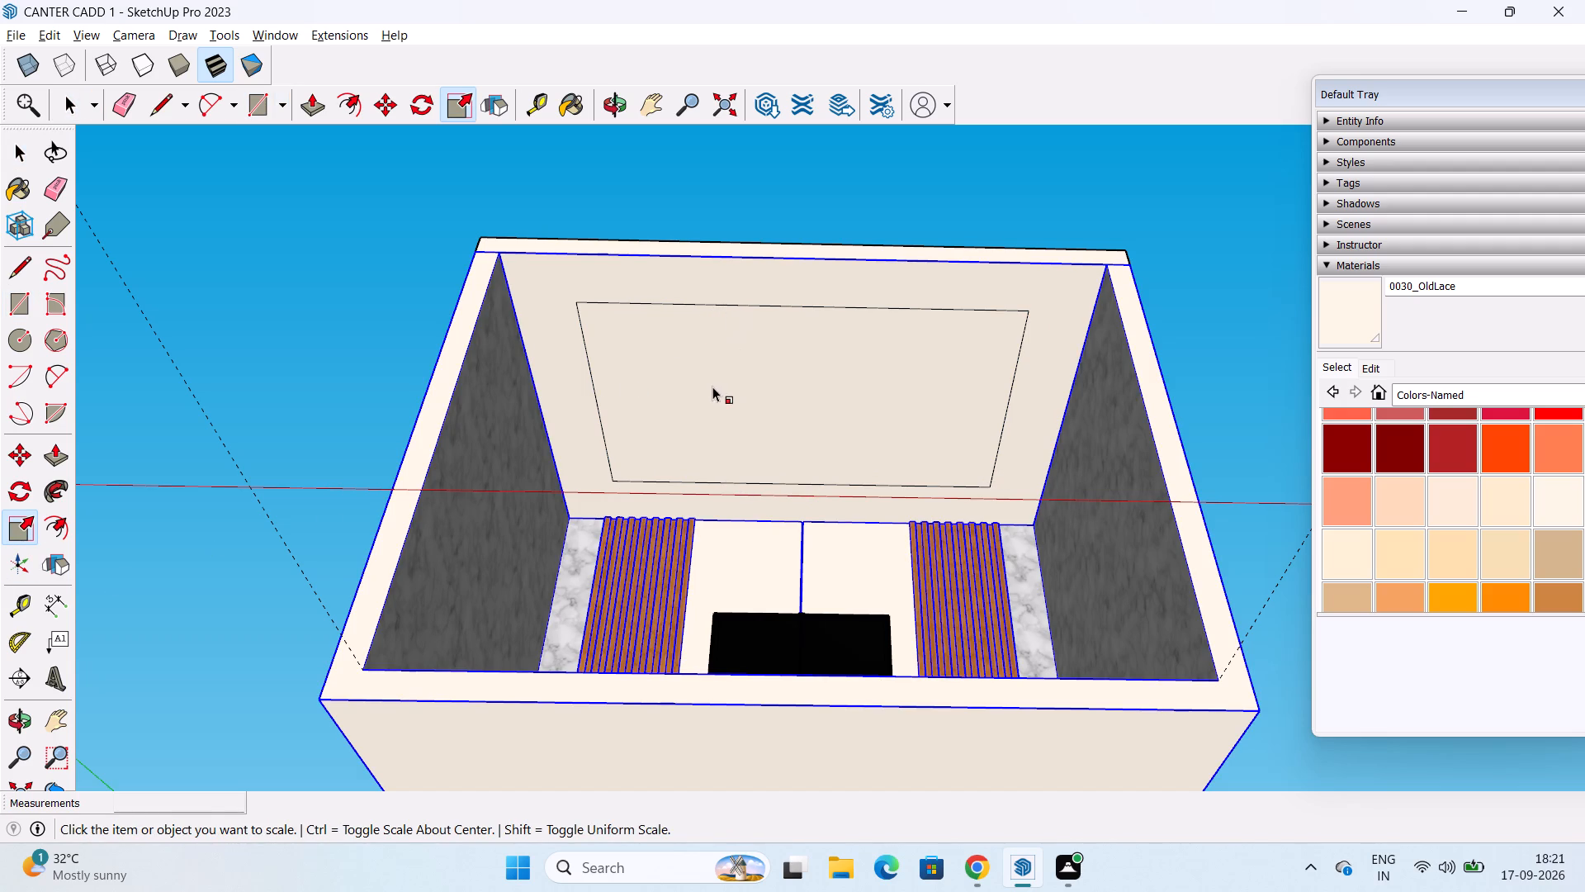
key(space)
click(62, 533)
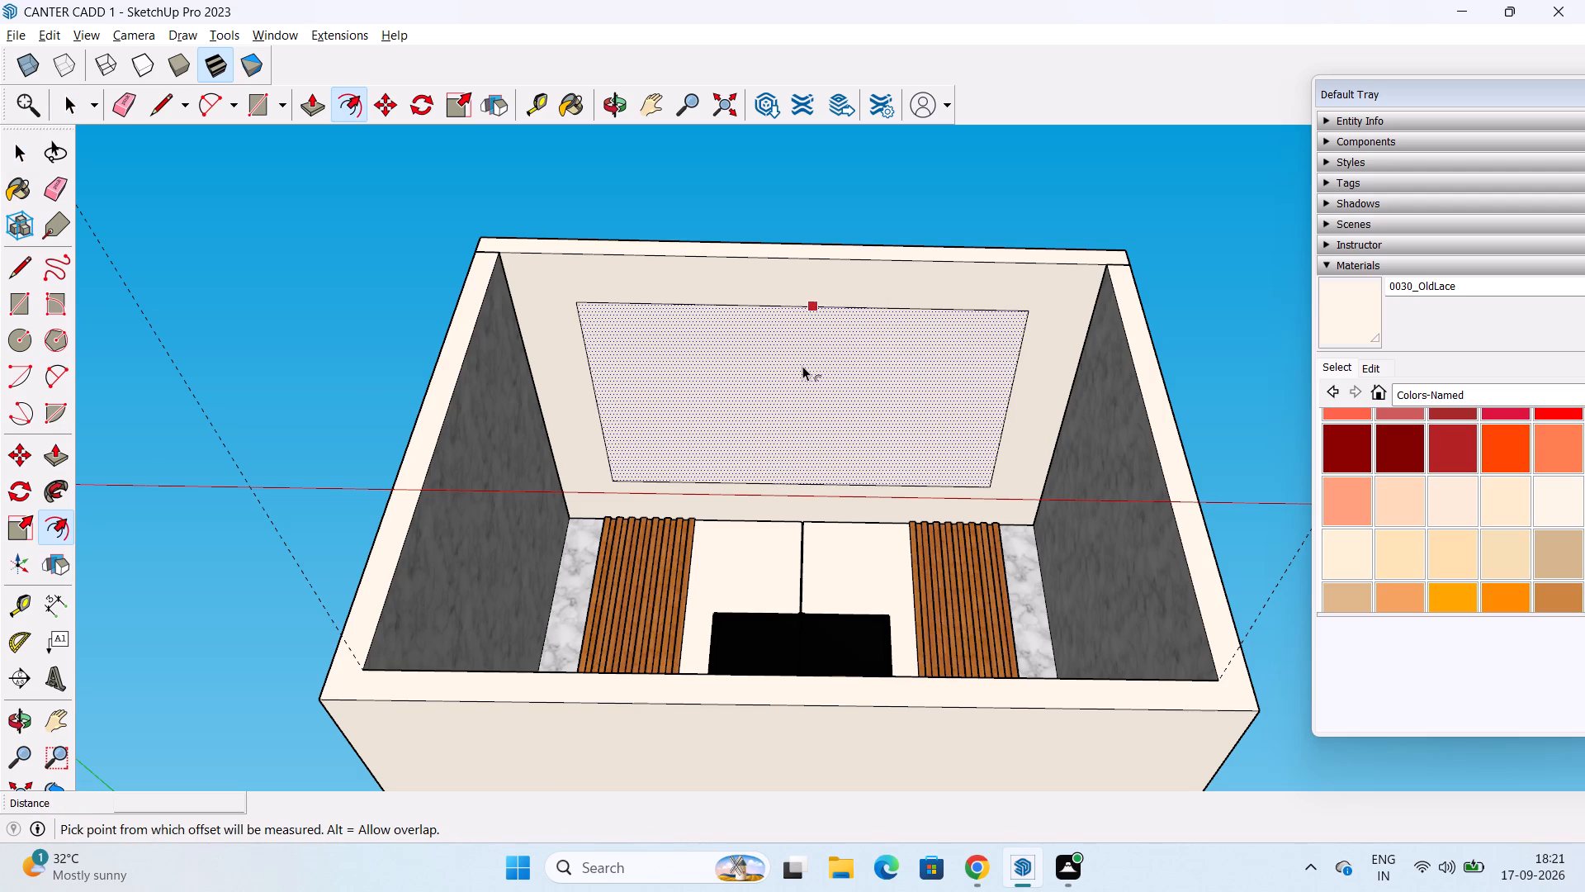
click(802, 366)
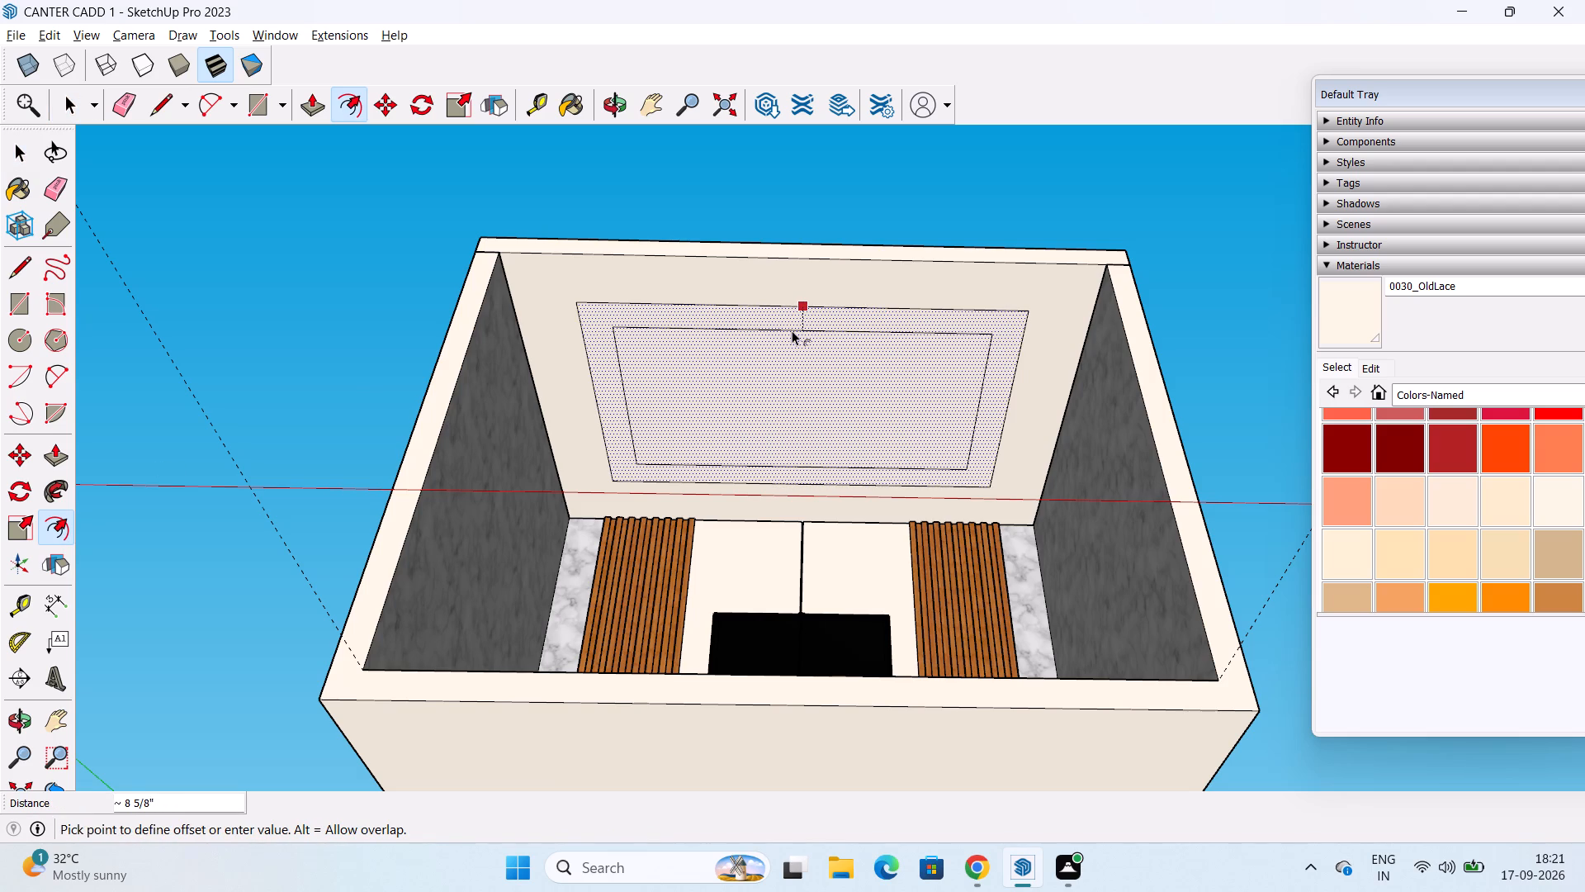
text(6")
key(Return)
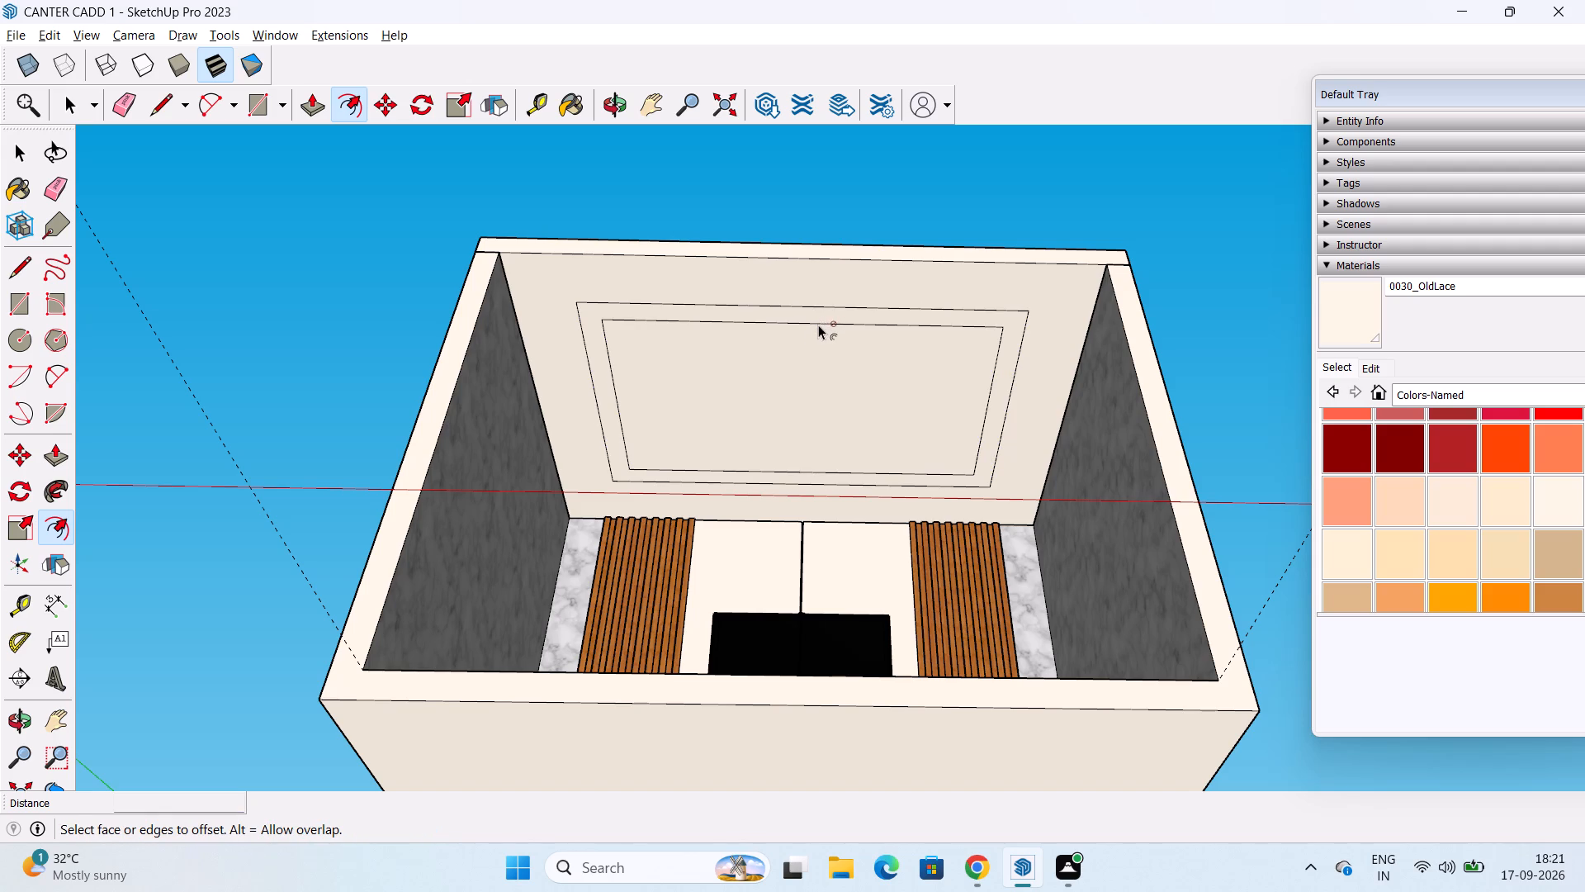
Offset the inner ceiling rectangle inward by another 6" to outline a third nested rectangle.
click(800, 333)
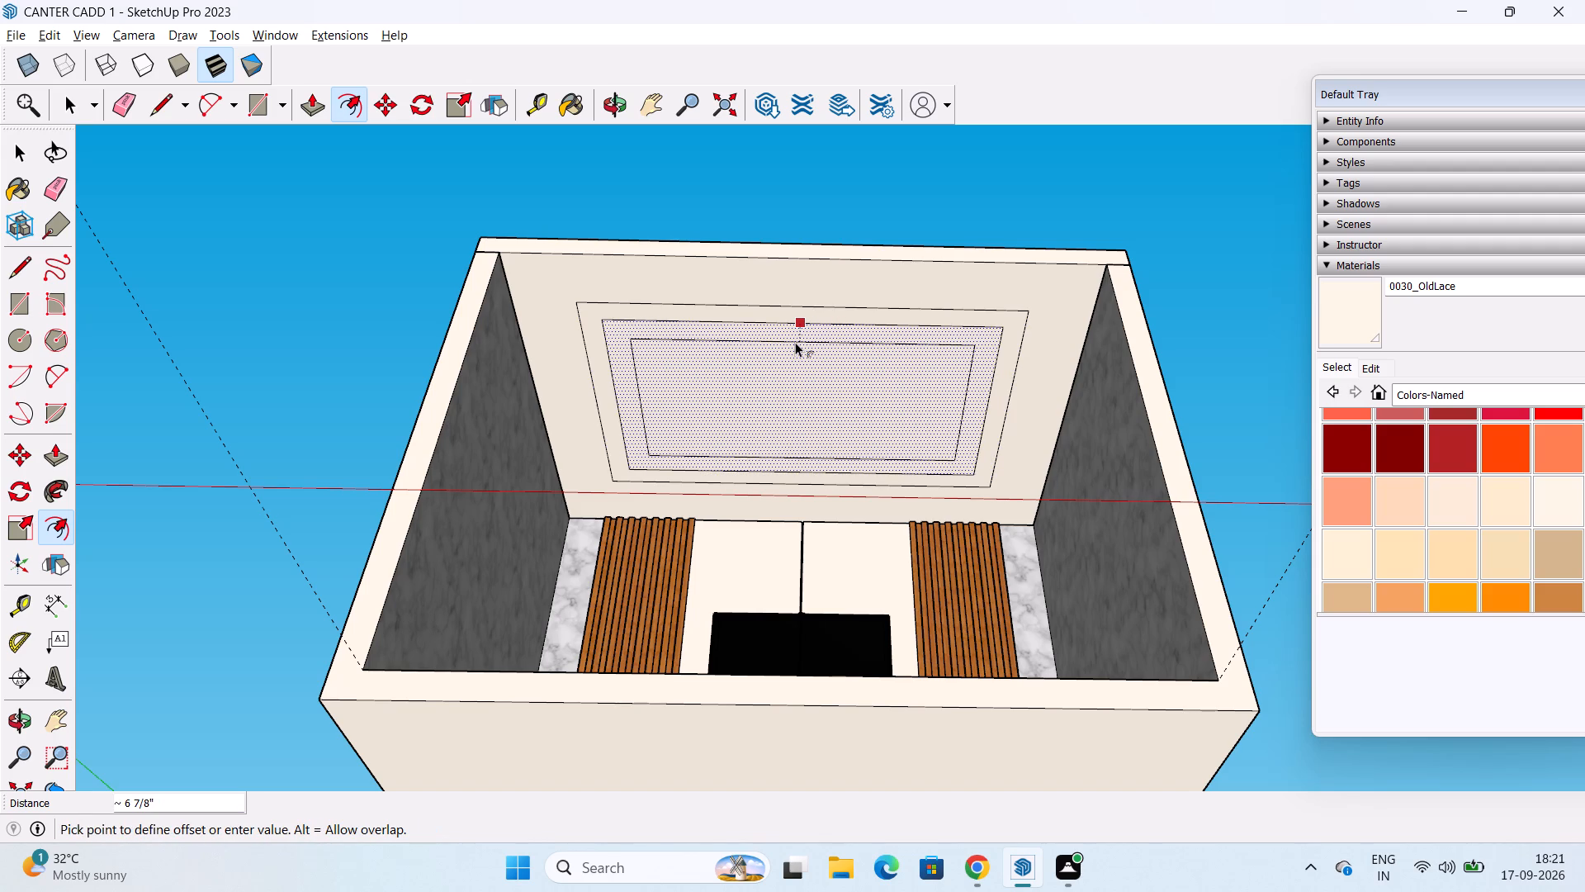
text(6")
key(Return)
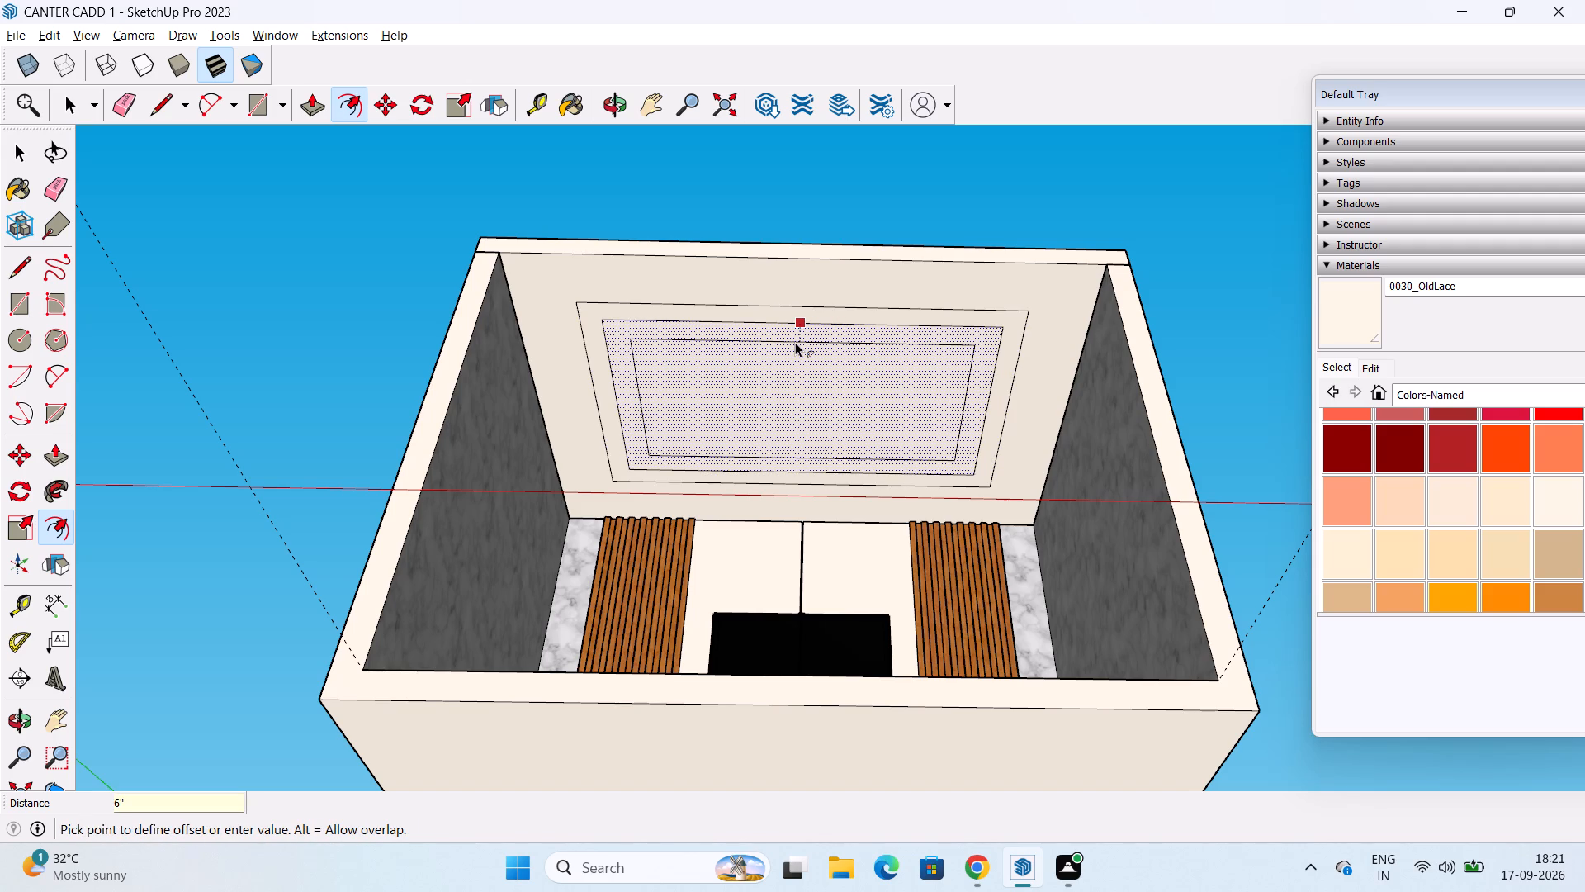
middle_drag(778, 360, 718, 460)
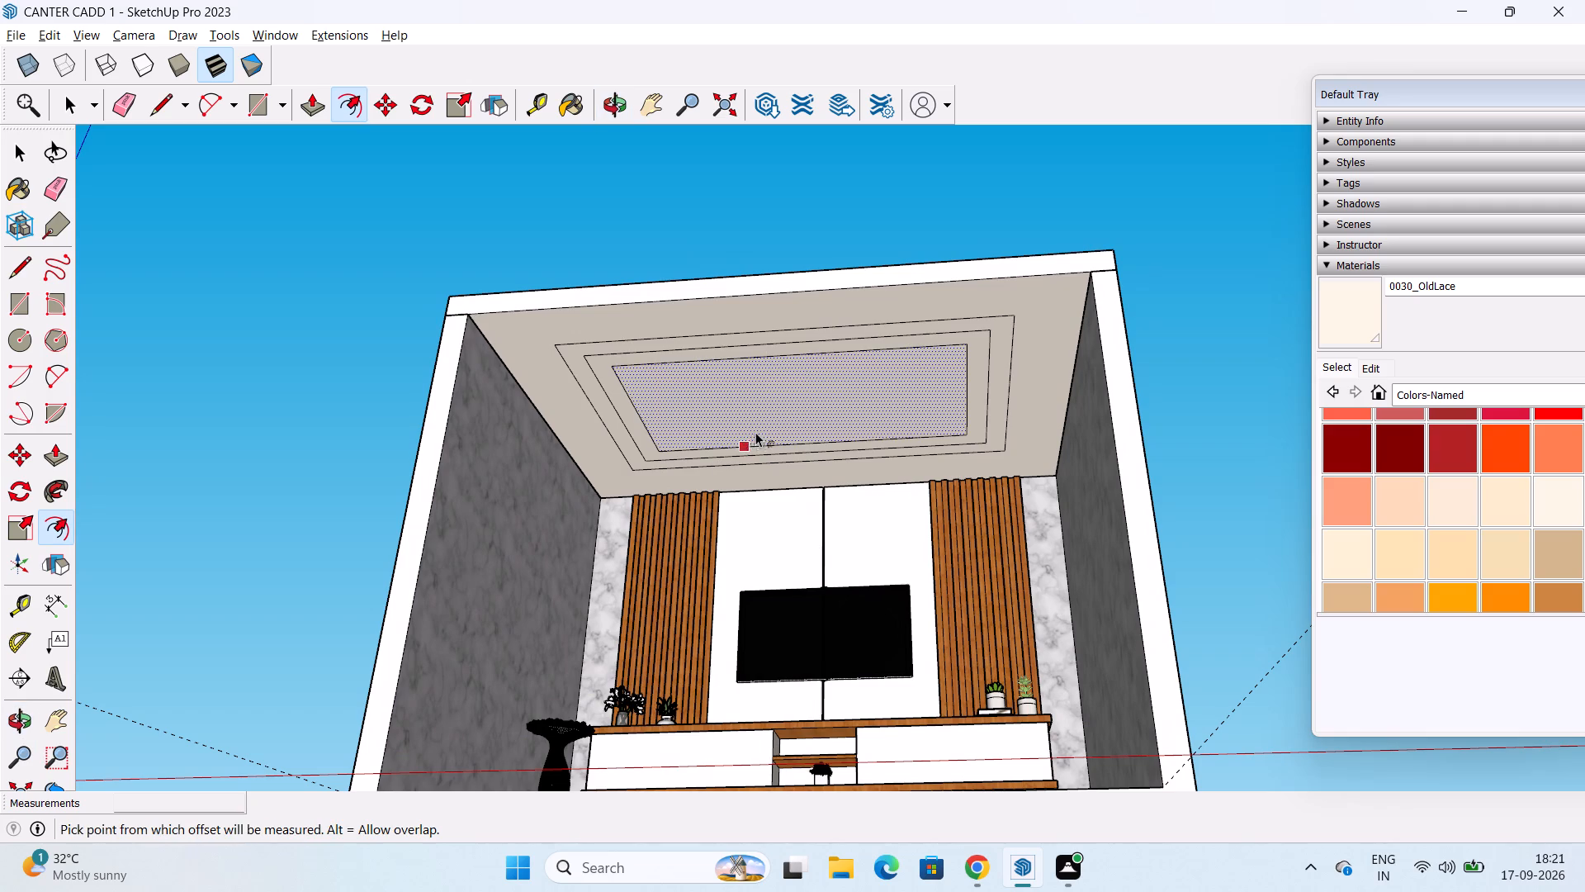
Push the innermost ceiling rectangle 3" up into the slab with Push/Pull.
key(space)
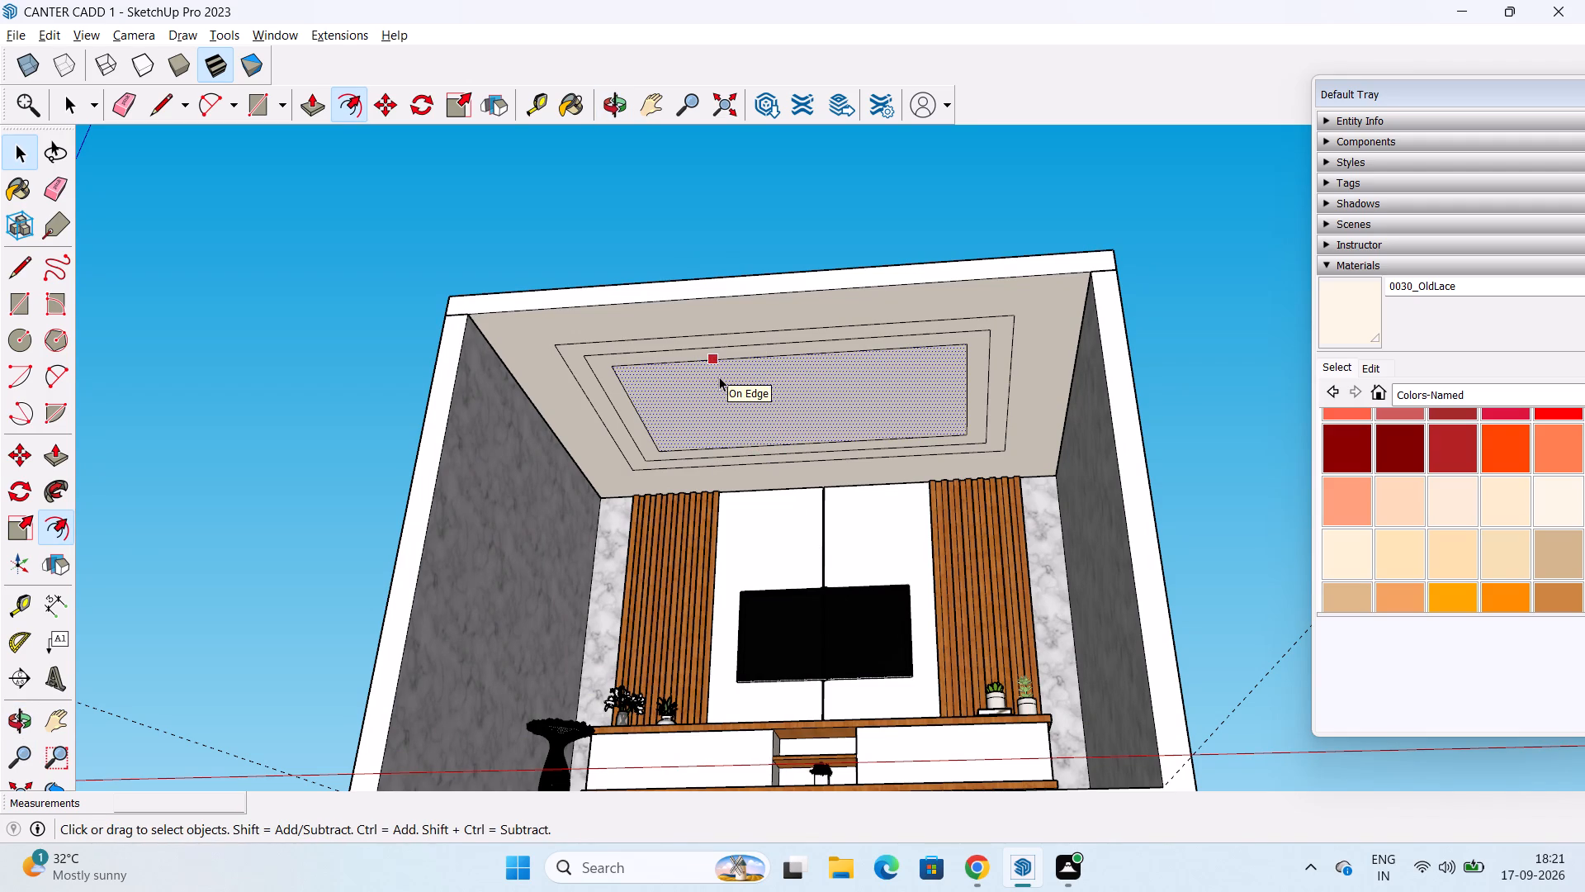
key(space)
key(space)
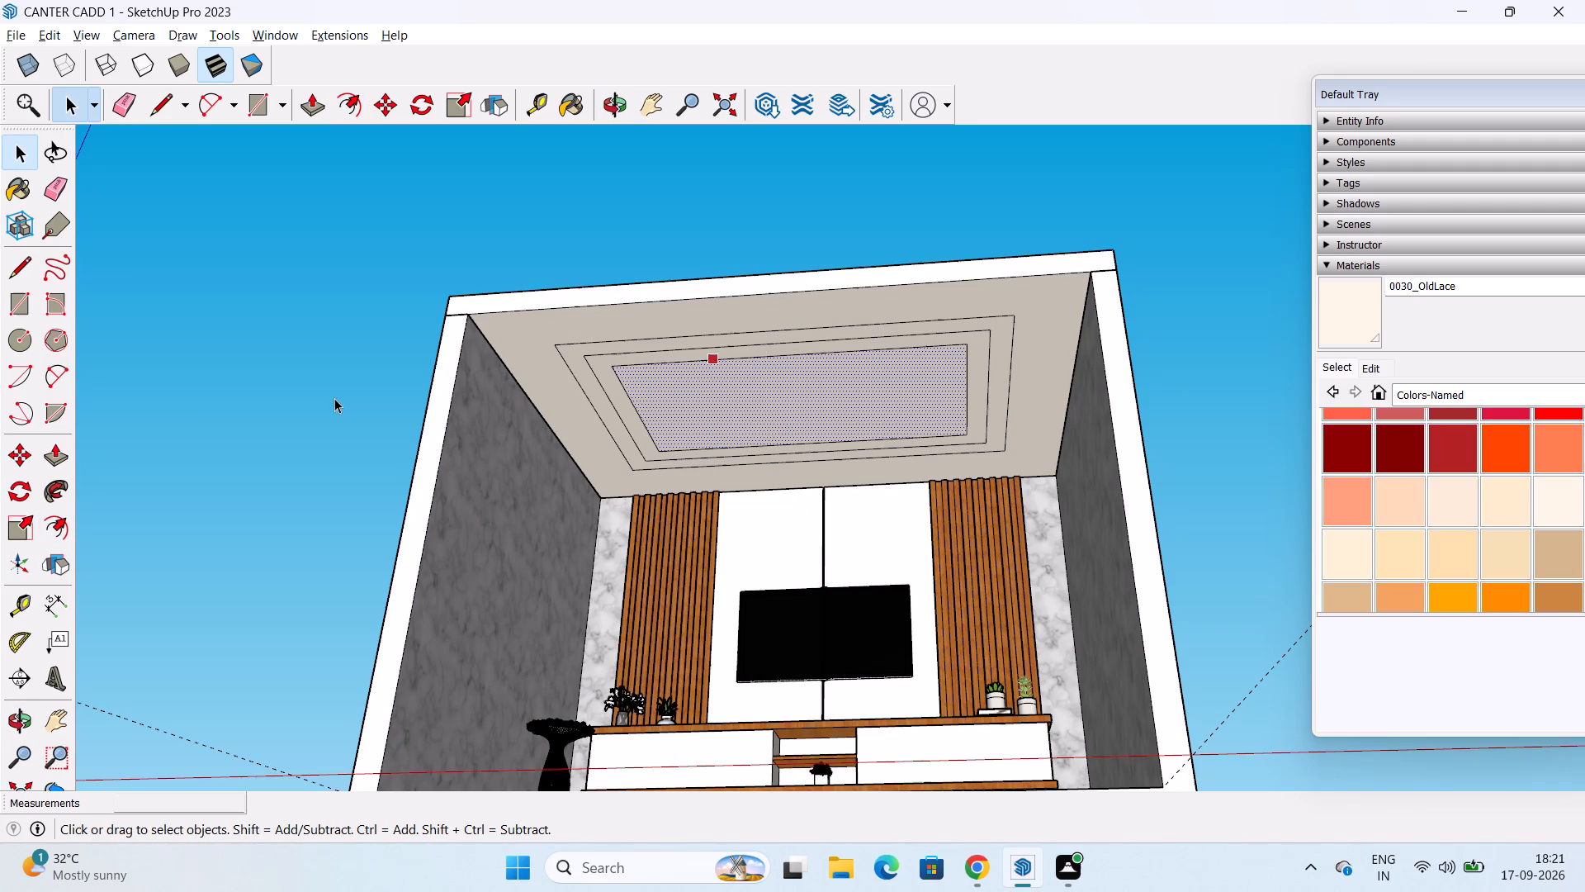
key(Escape)
scroll(655, 372, up, 1)
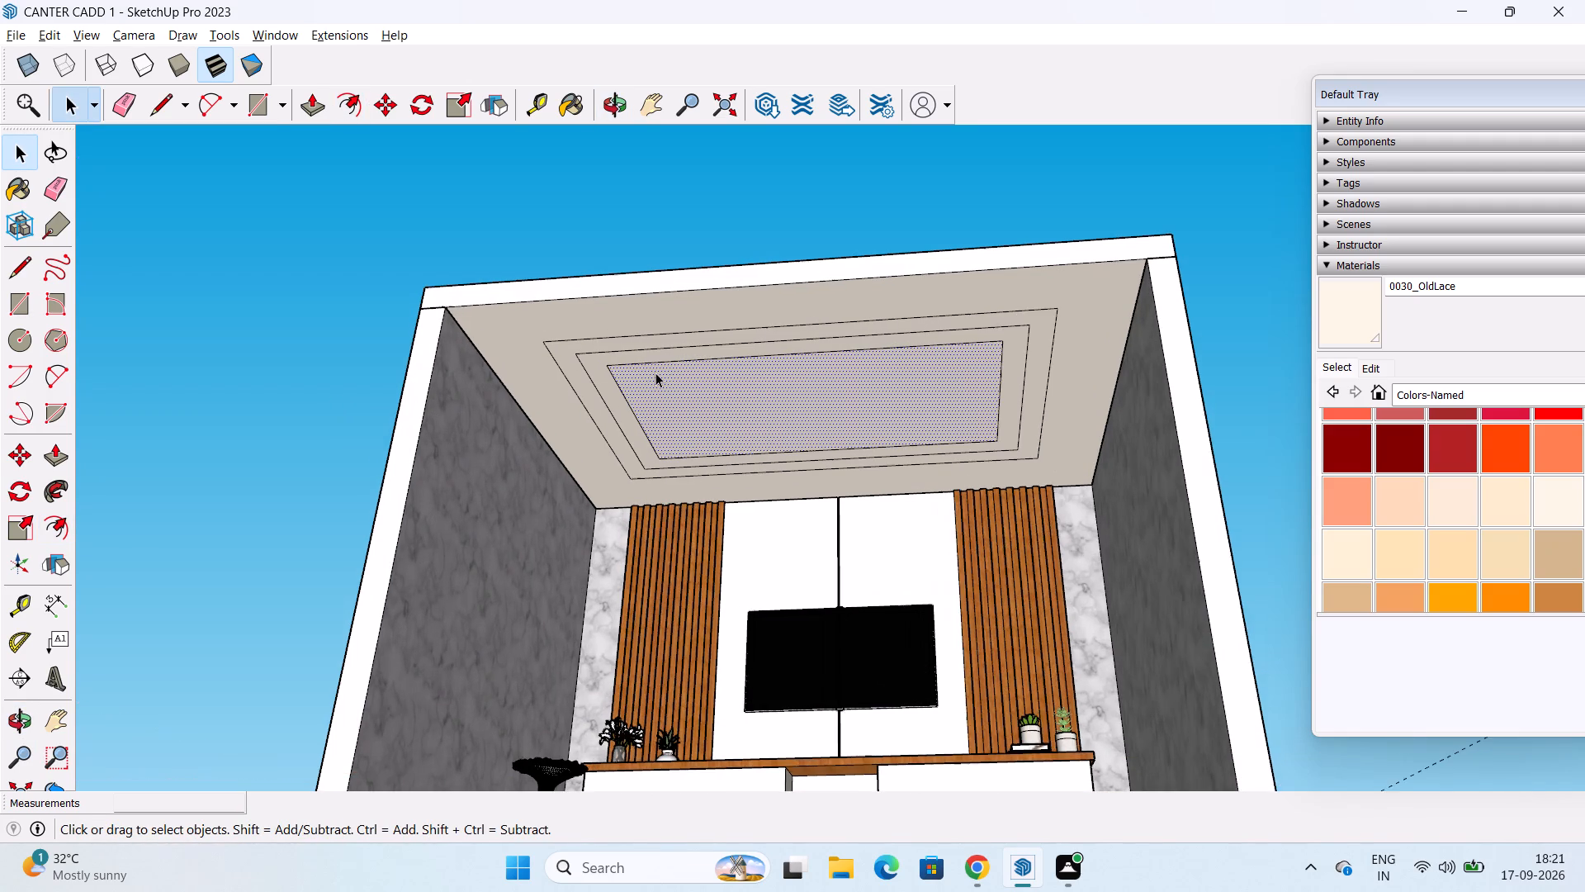
scroll(655, 372, up, 2)
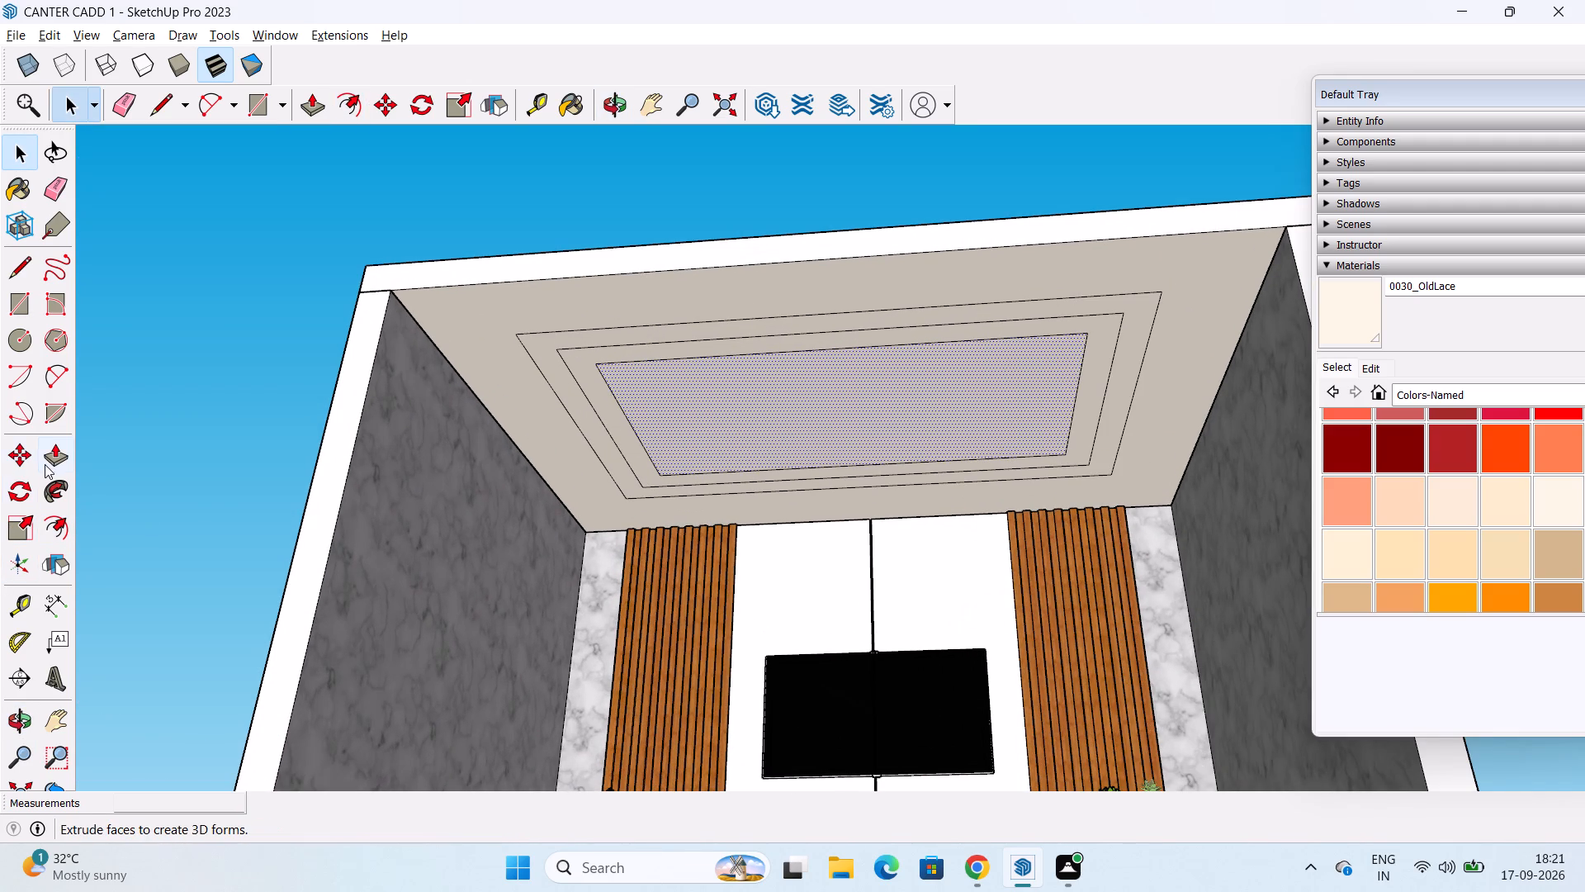
click(58, 456)
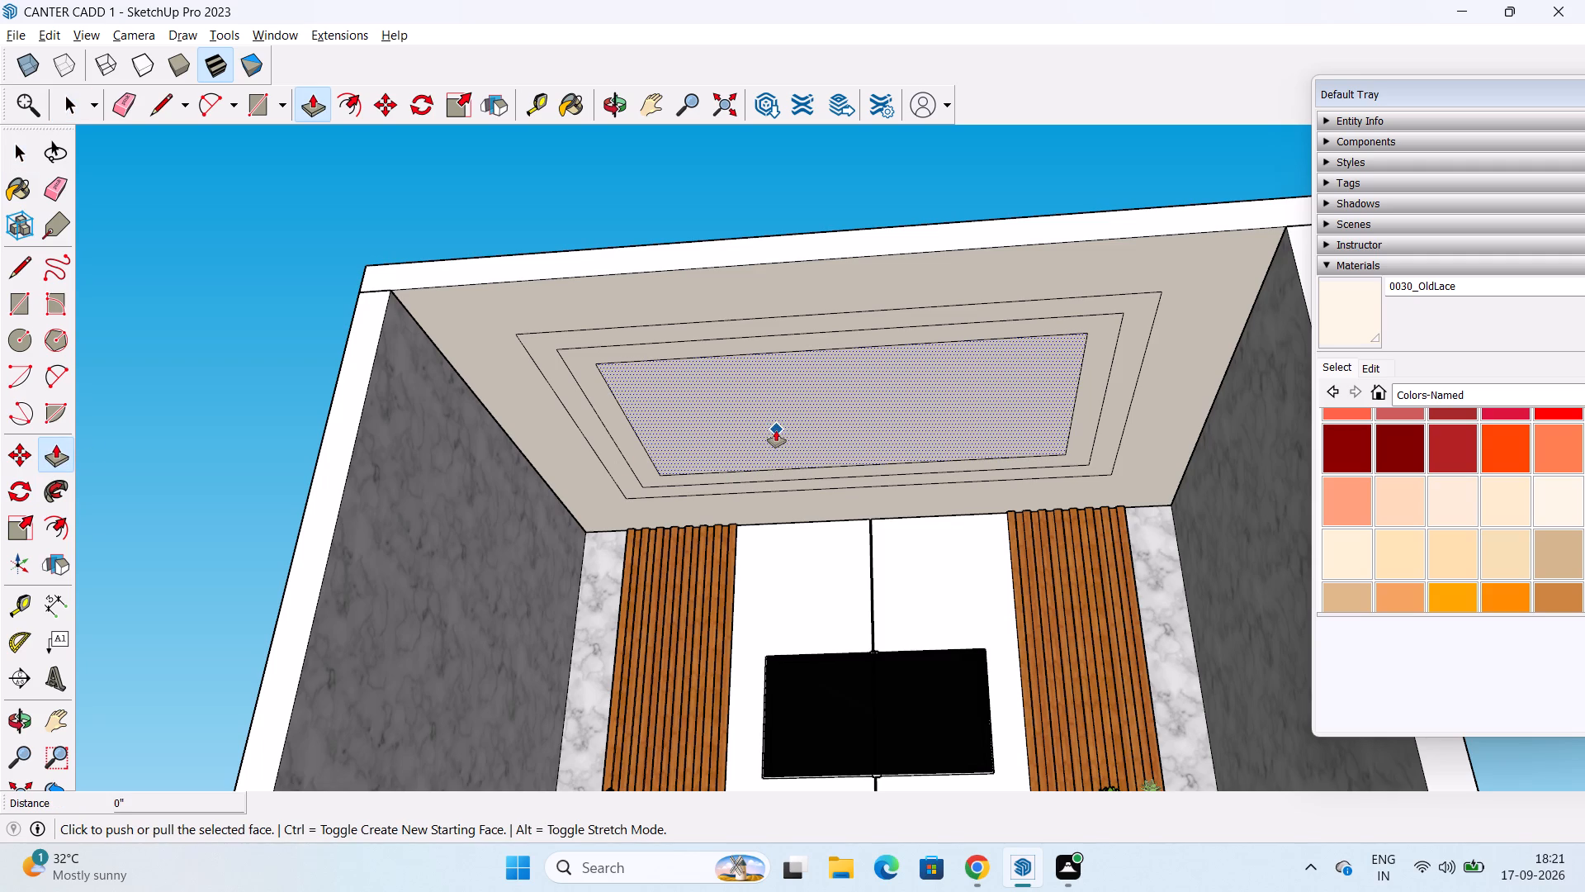
click(755, 445)
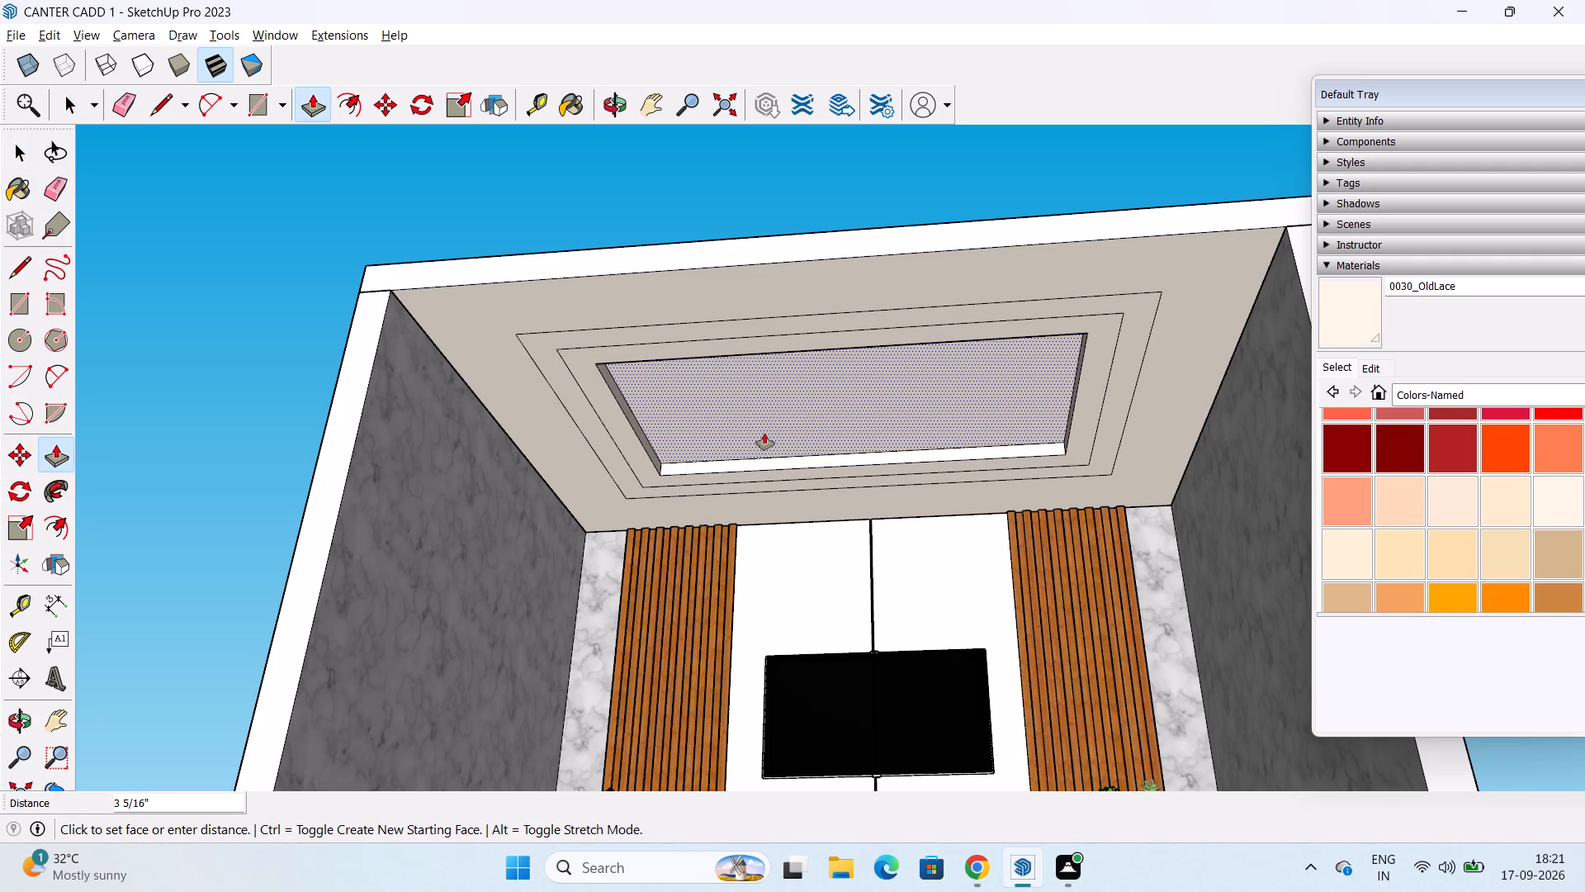
key(3)
key(shift+quotedbl)
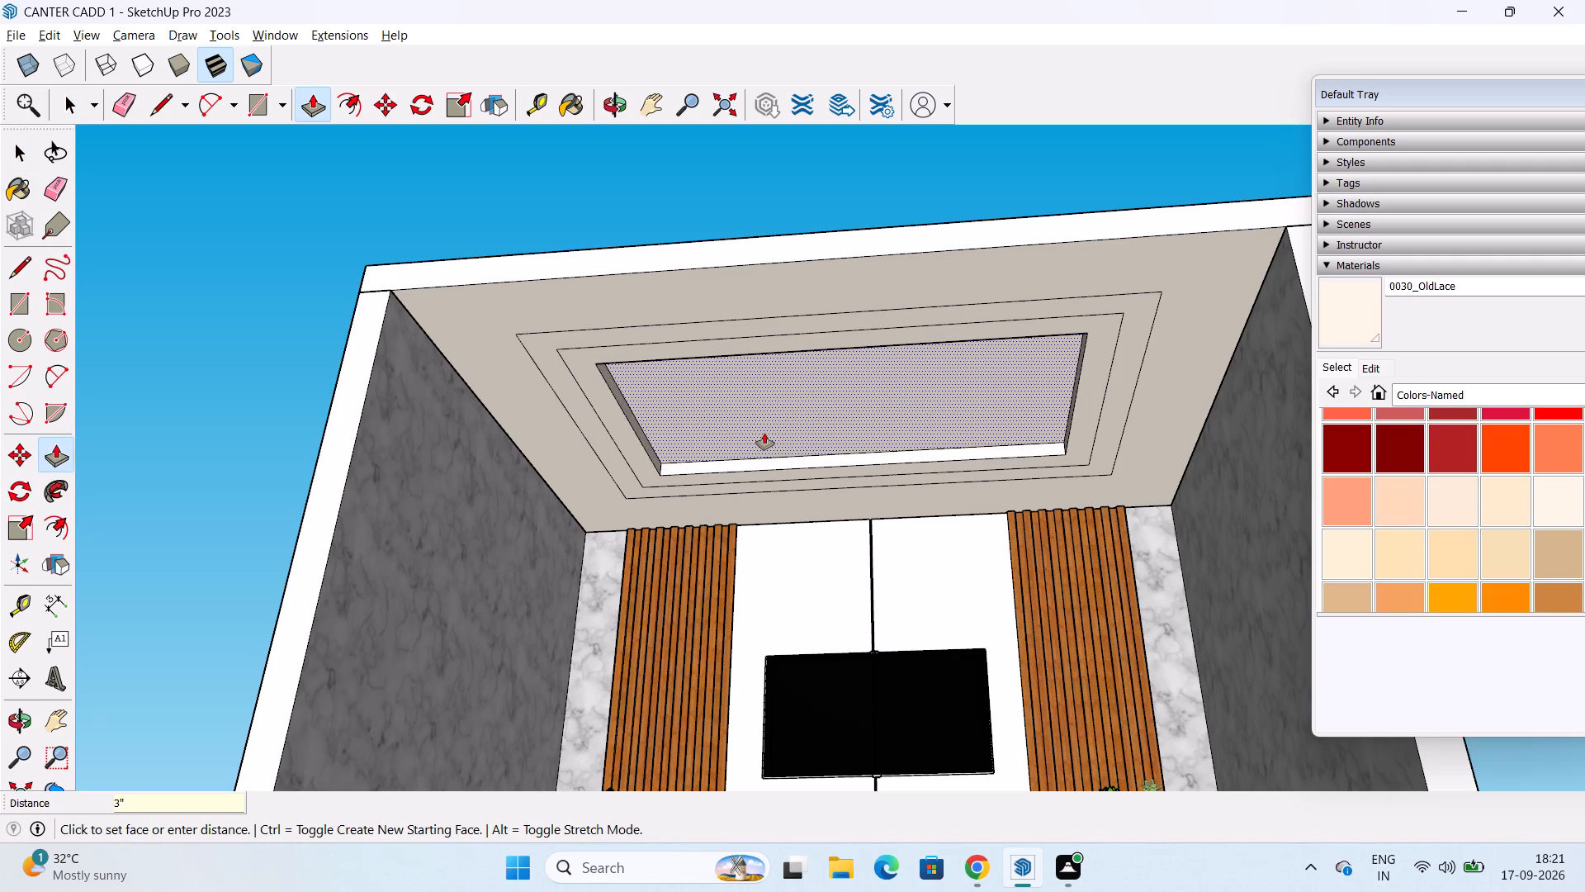
key(Return)
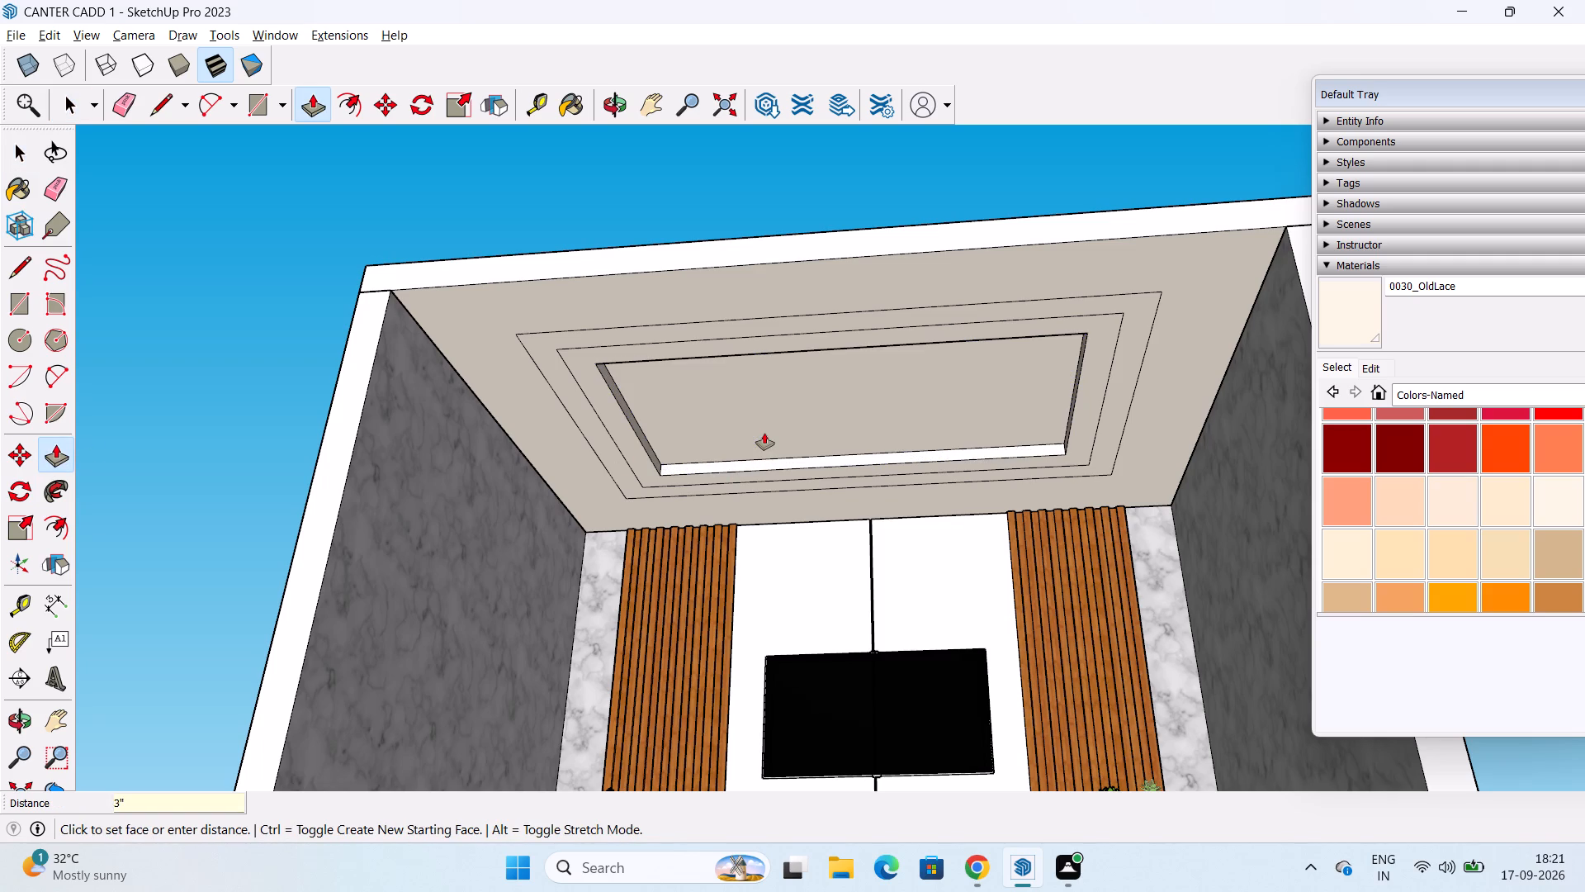
Recess the outermost ring of the nested ceiling rectangles by the same 3".
double_click(592, 440)
Examine the stepped ceiling design and the whole TV unit room from several angles.
scroll(886, 425, down, 2)
middle_drag(888, 427, 906, 382)
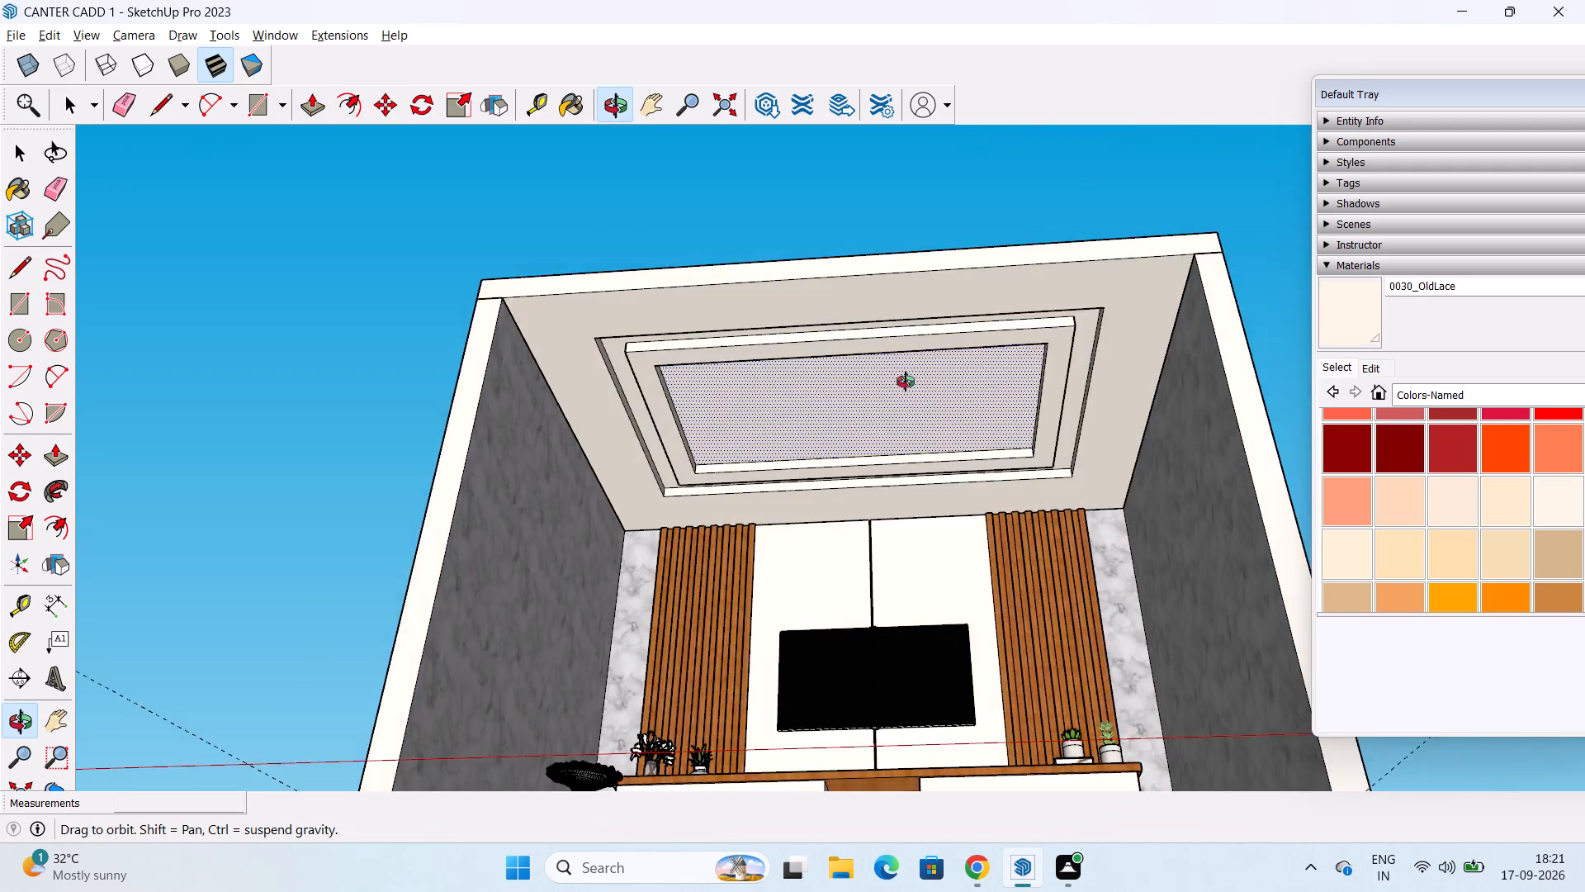
middle_drag(906, 382, 959, 529)
scroll(920, 464, up, 1)
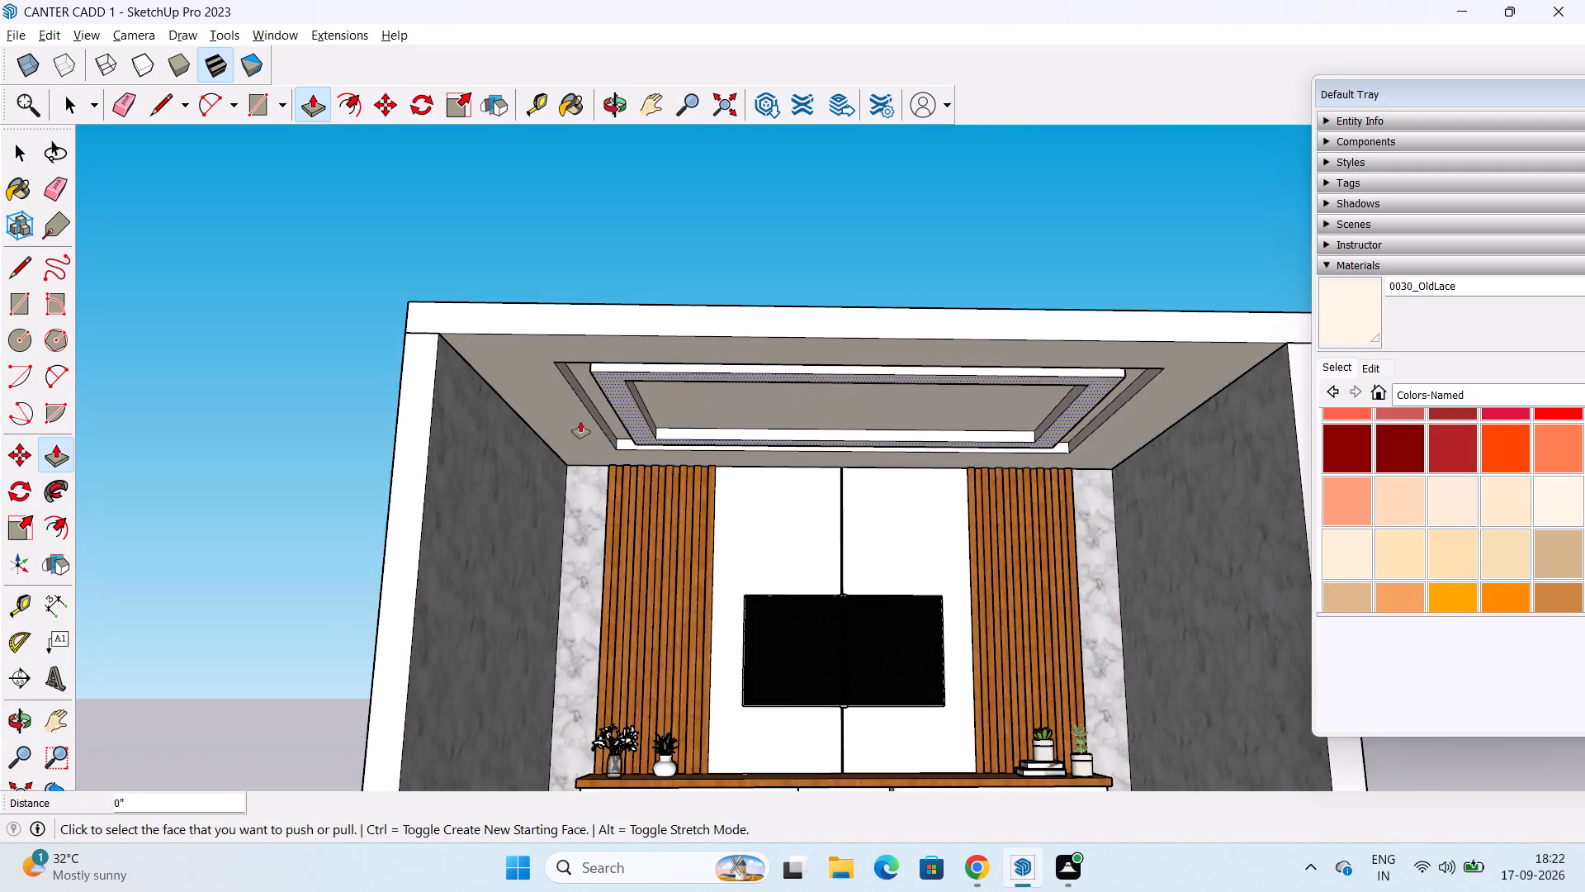
scroll(587, 418, up, 2)
middle_drag(787, 474, 452, 556)
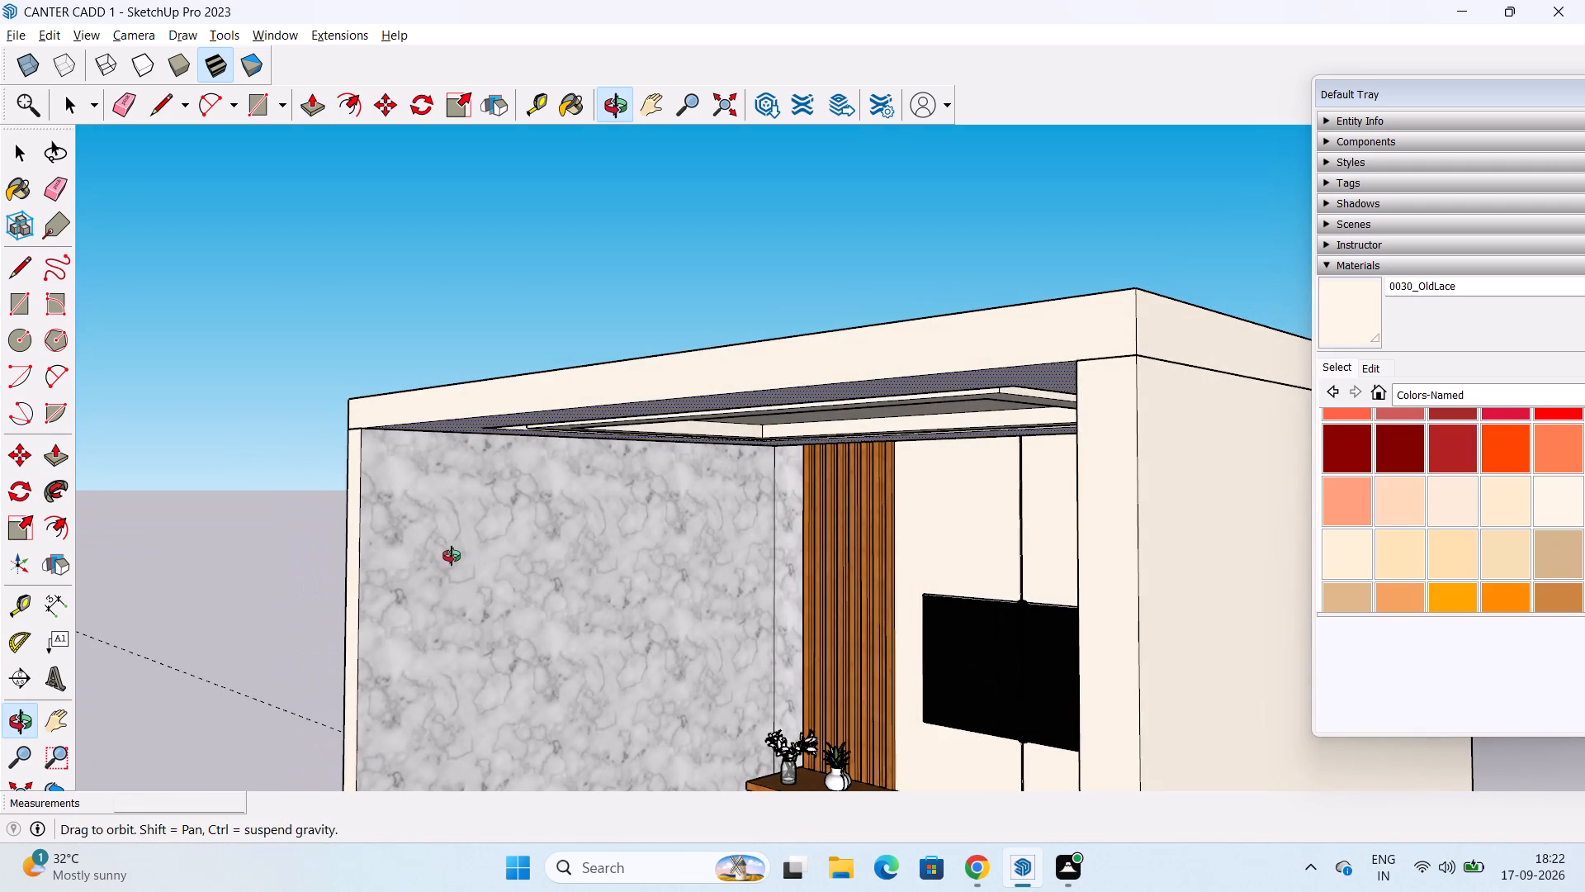
middle_drag(452, 556, 475, 501)
middle_drag(923, 369, 879, 335)
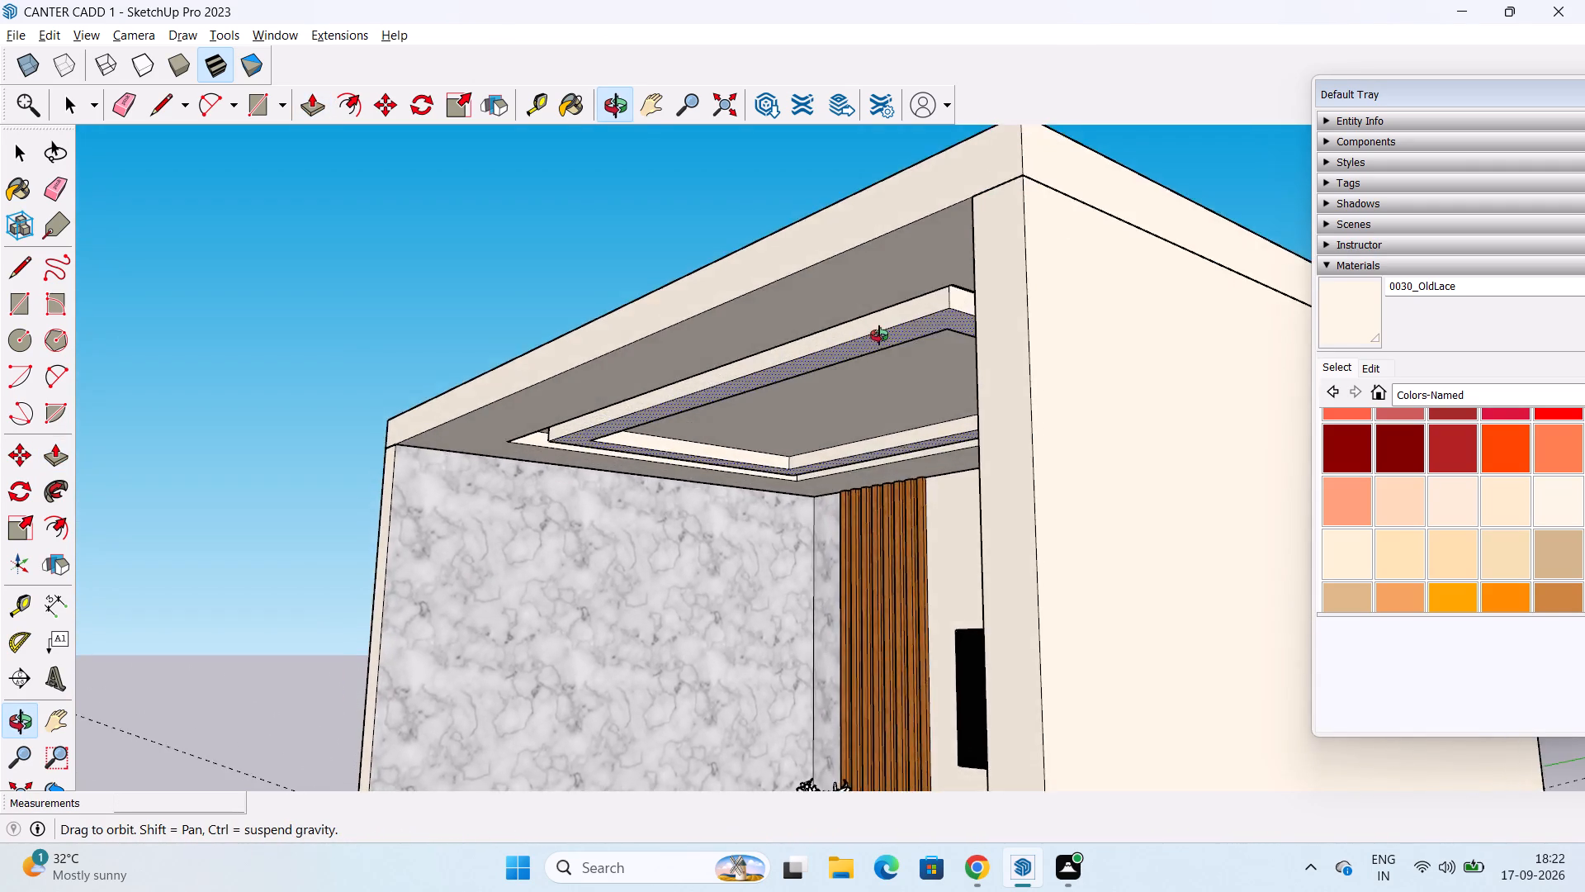
middle_drag(879, 335, 1241, 380)
key(space)
scroll(145, 436, down, 2)
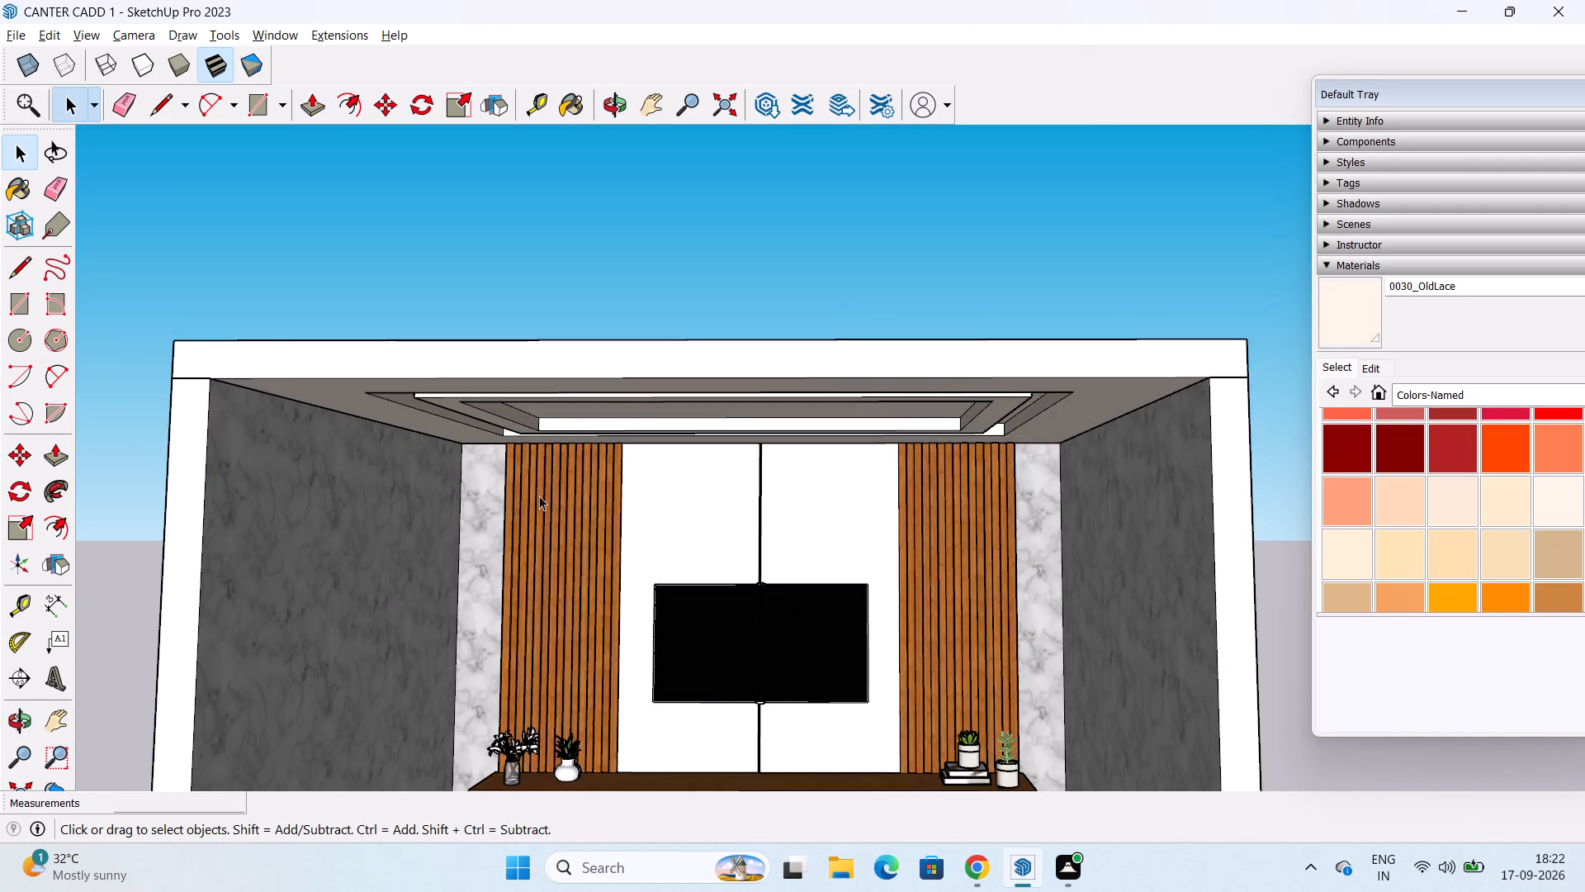
middle_drag(539, 496, 586, 122)
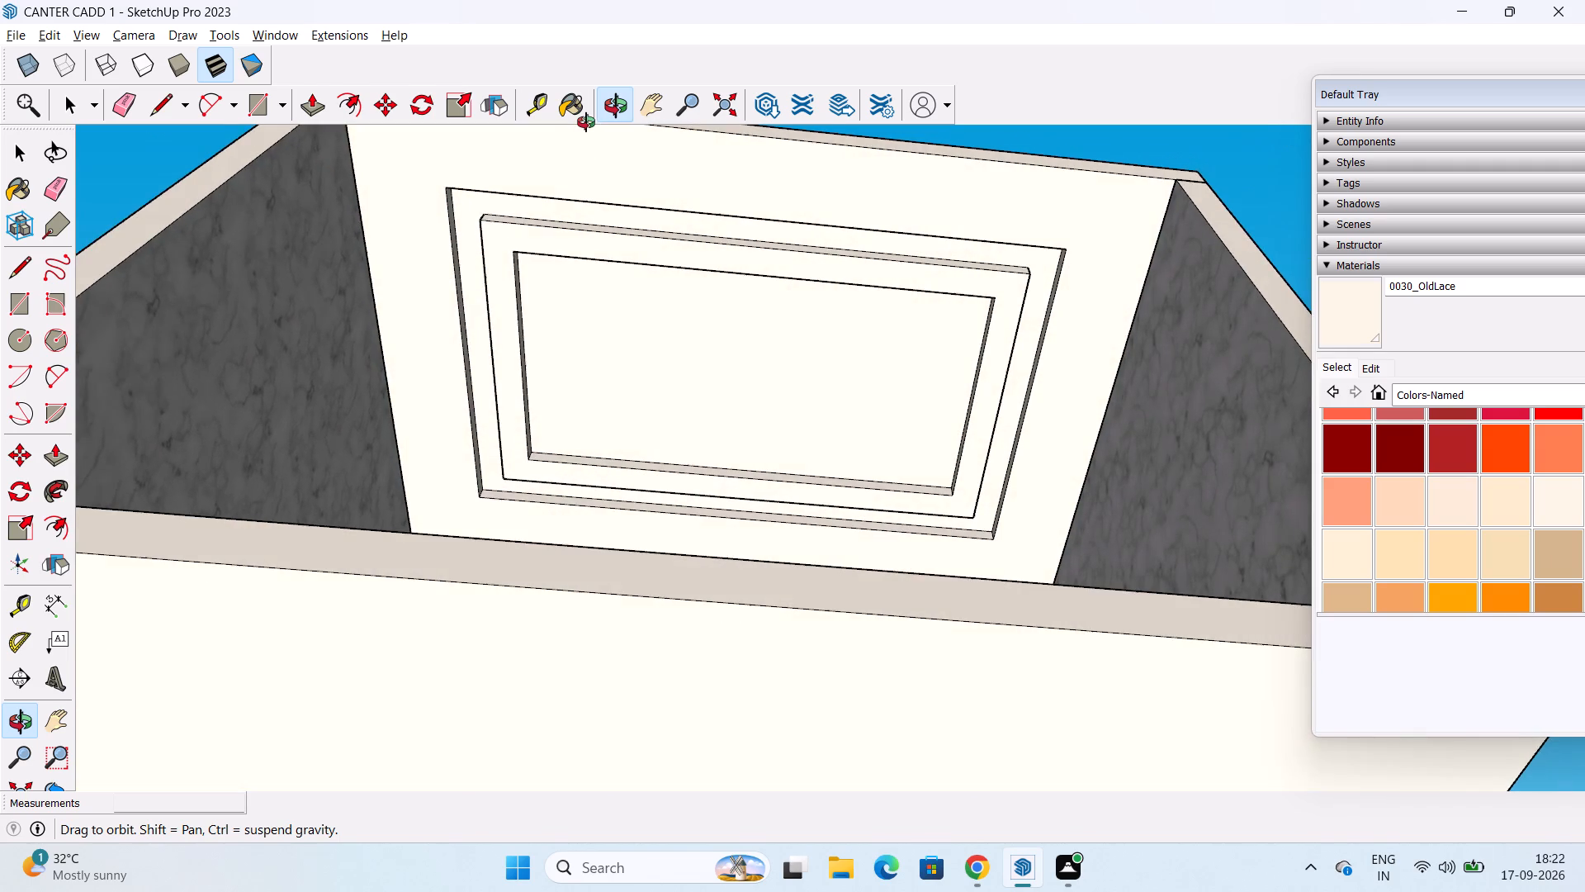
middle_drag(586, 122, 589, 353)
scroll(597, 352, down, 4)
middle_drag(607, 359, 613, 486)
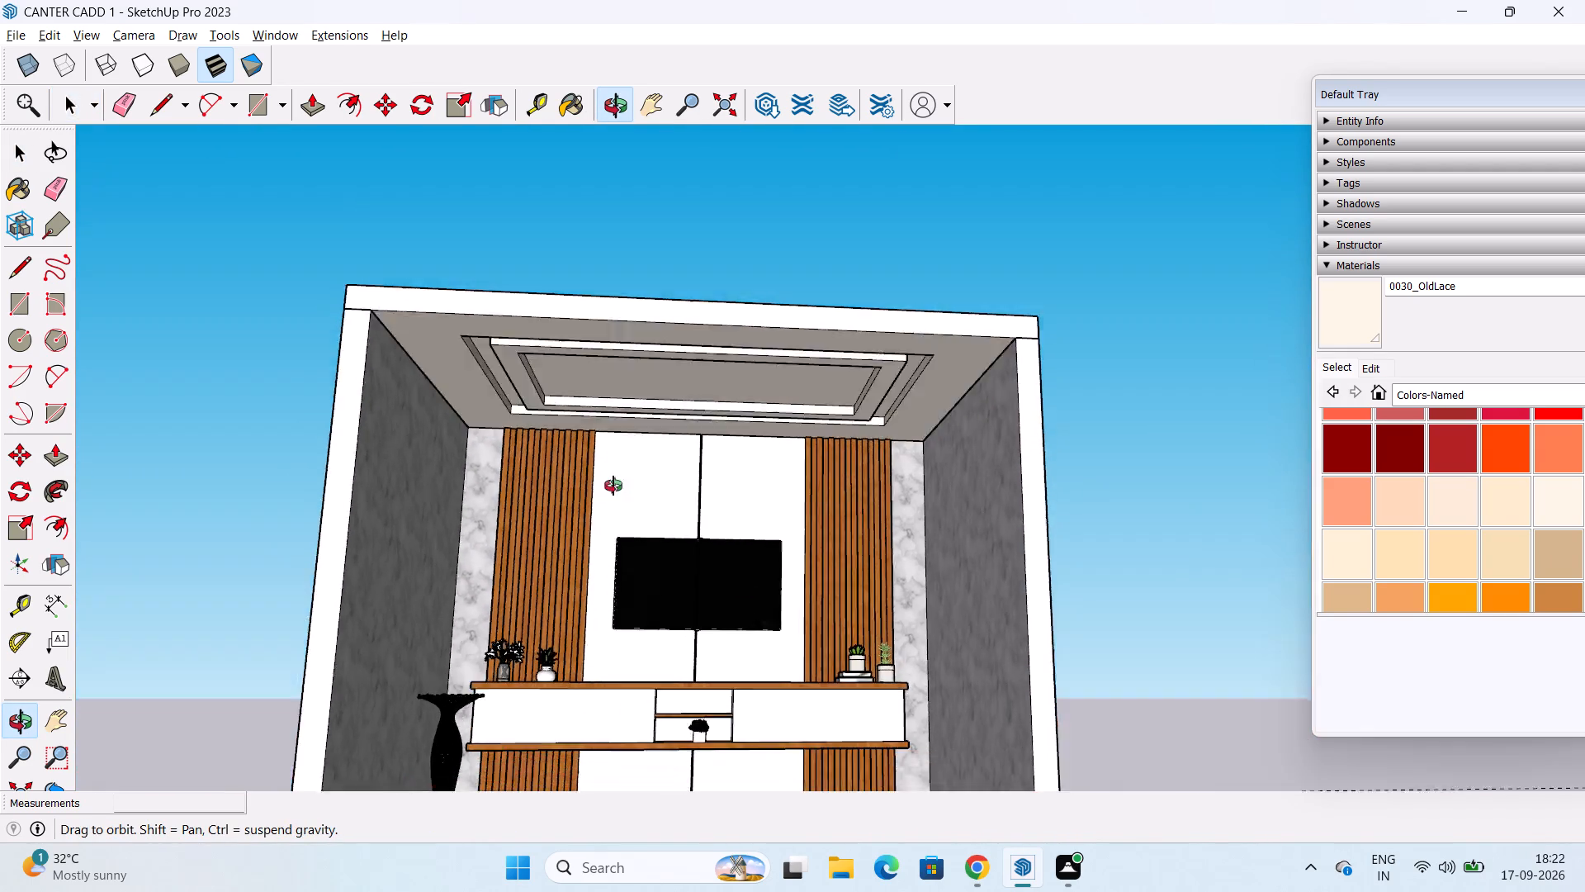
middle_drag(613, 486, 595, 399)
shift+middle_drag(739, 567, 749, 475)
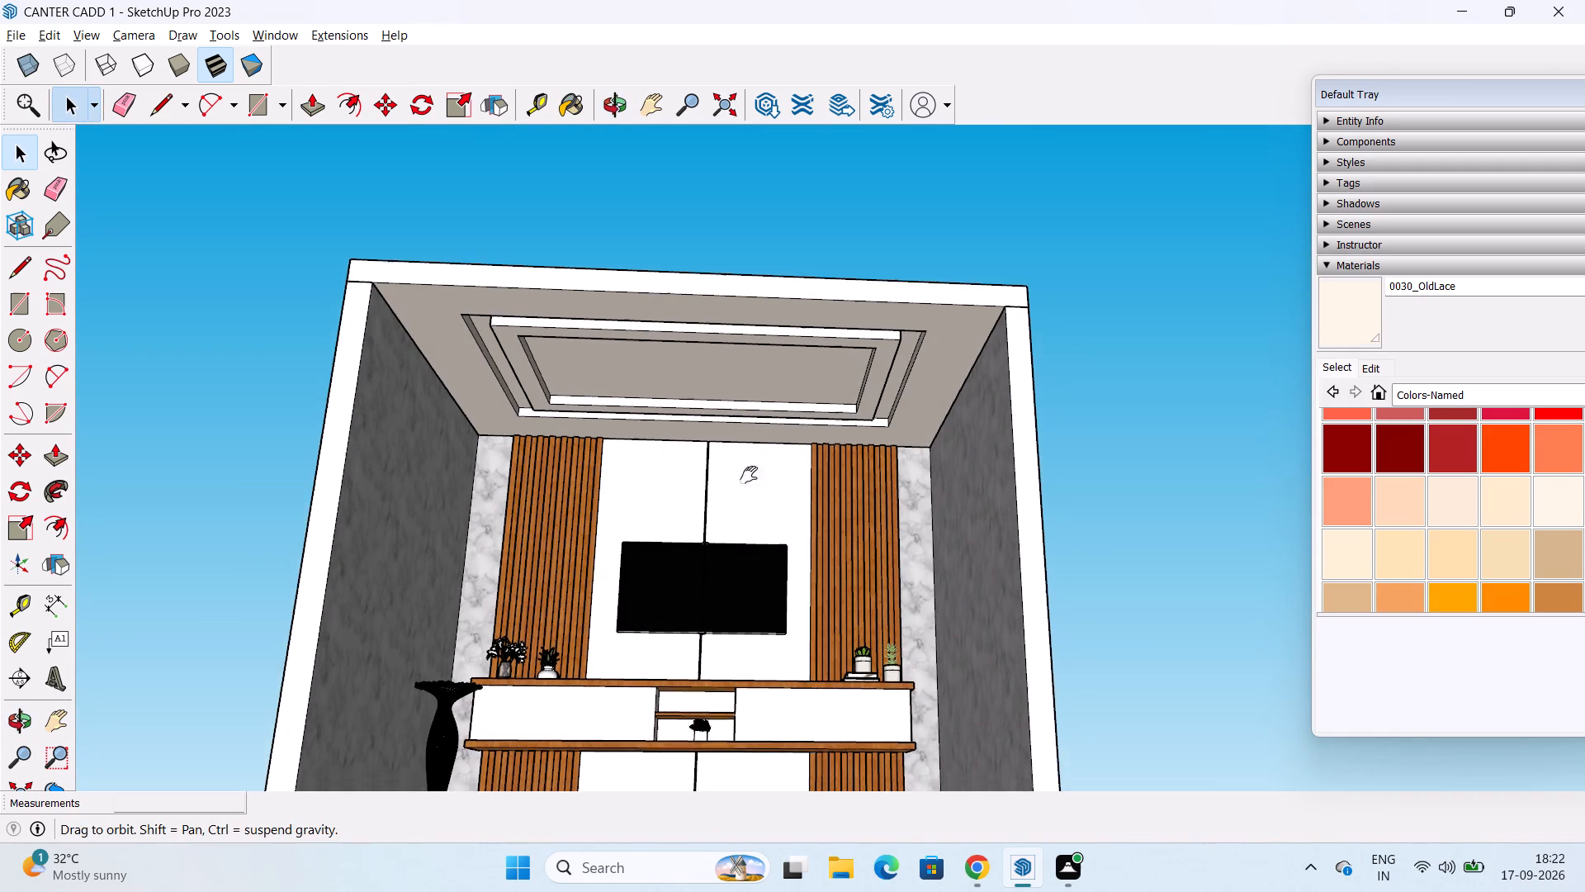
shift+middle_drag(749, 475, 757, 342)
middle_drag(757, 342, 728, 495)
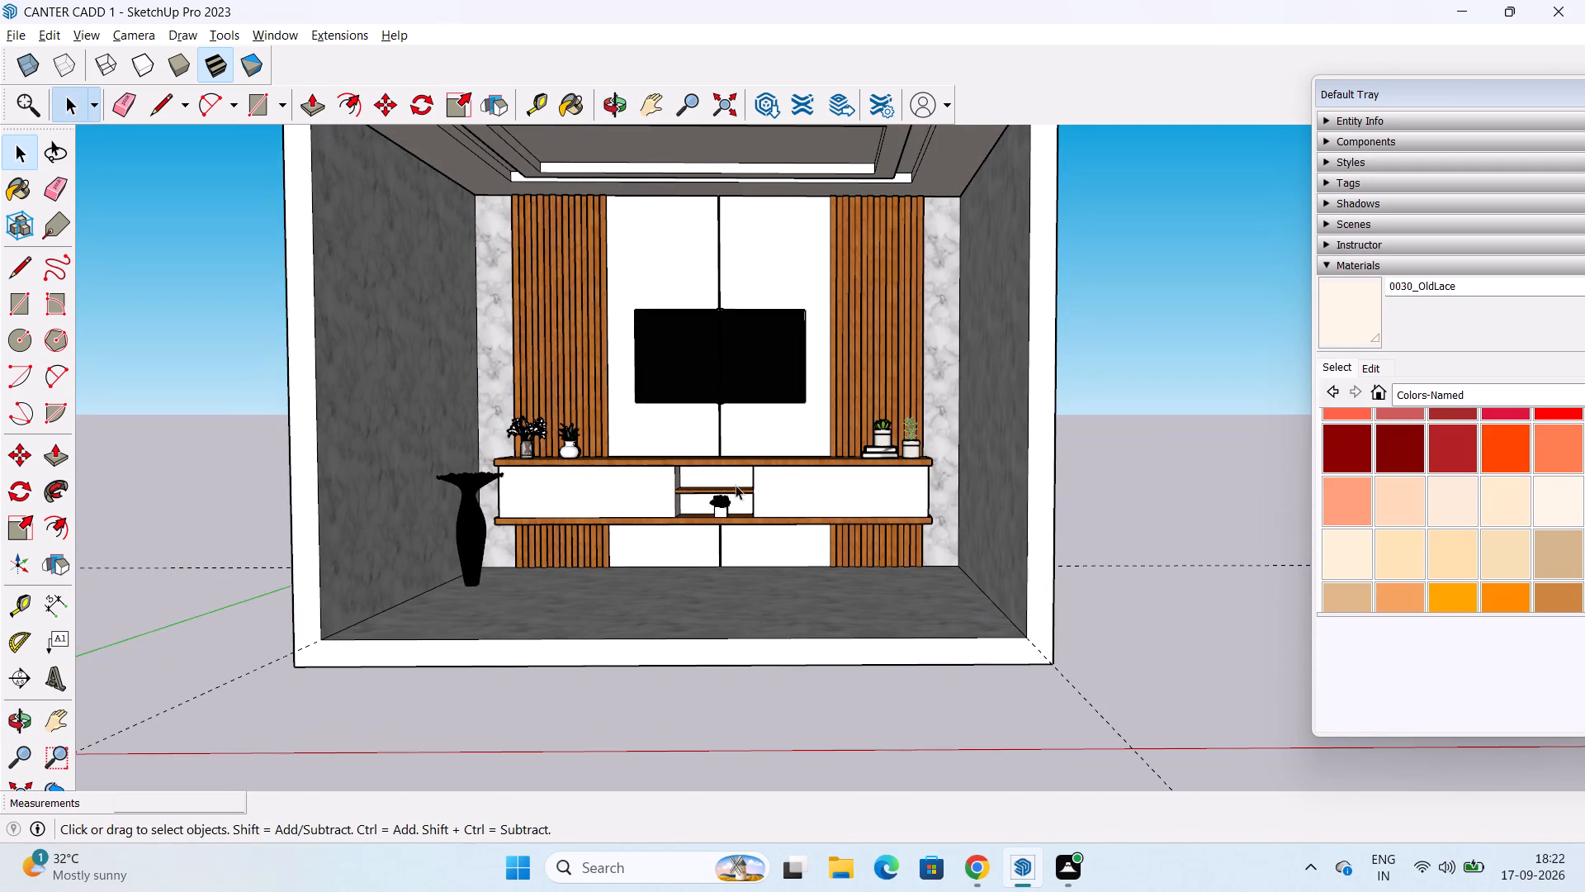
scroll(744, 440, down, 3)
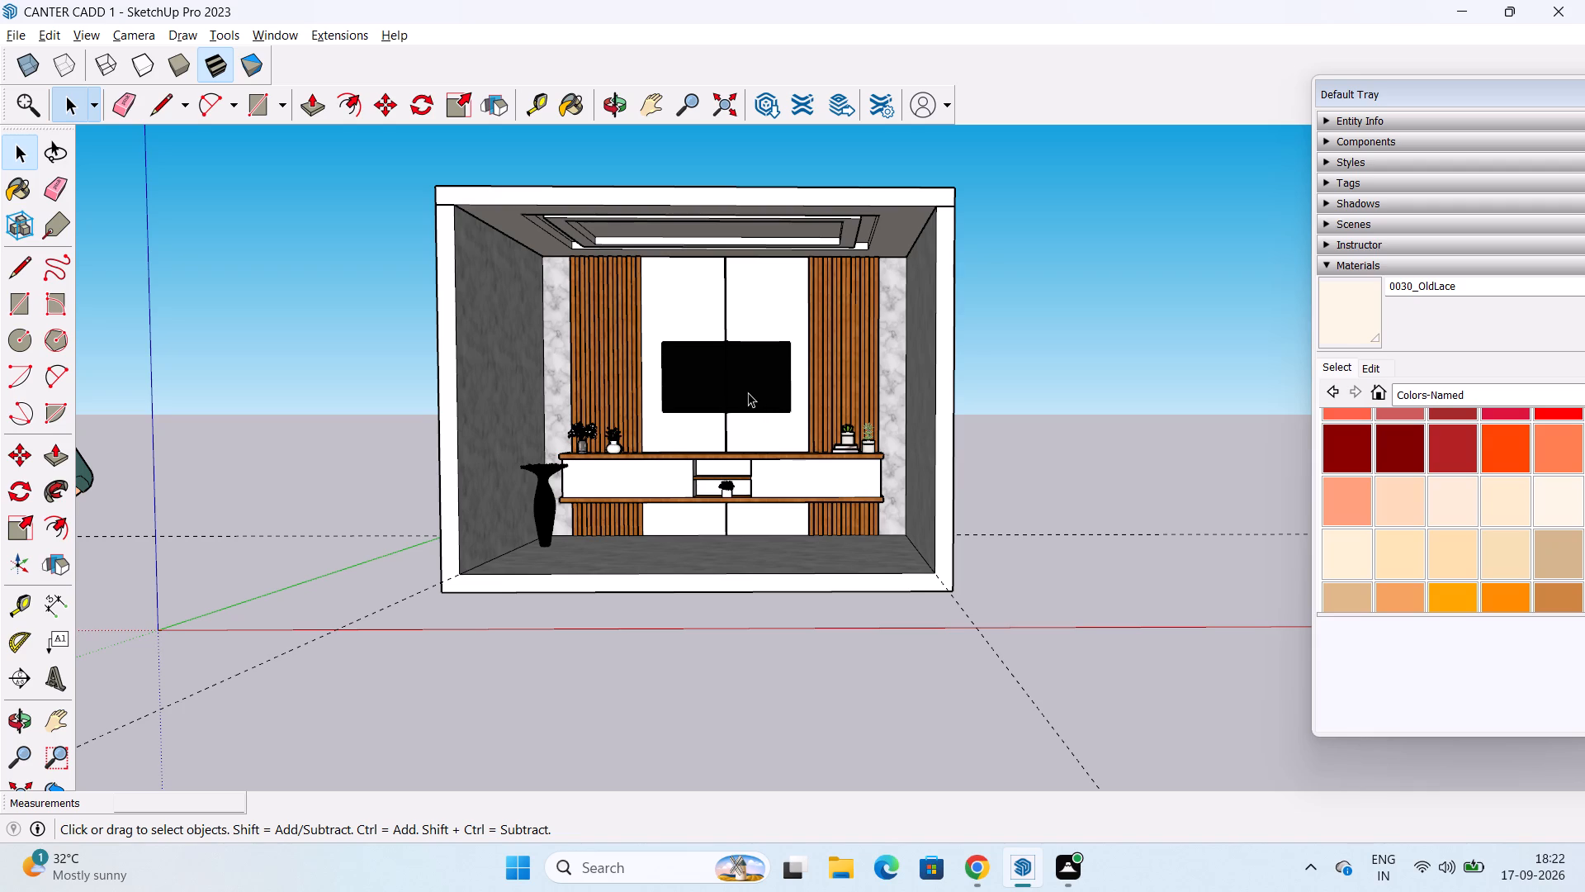
scroll(688, 305, up, 2)
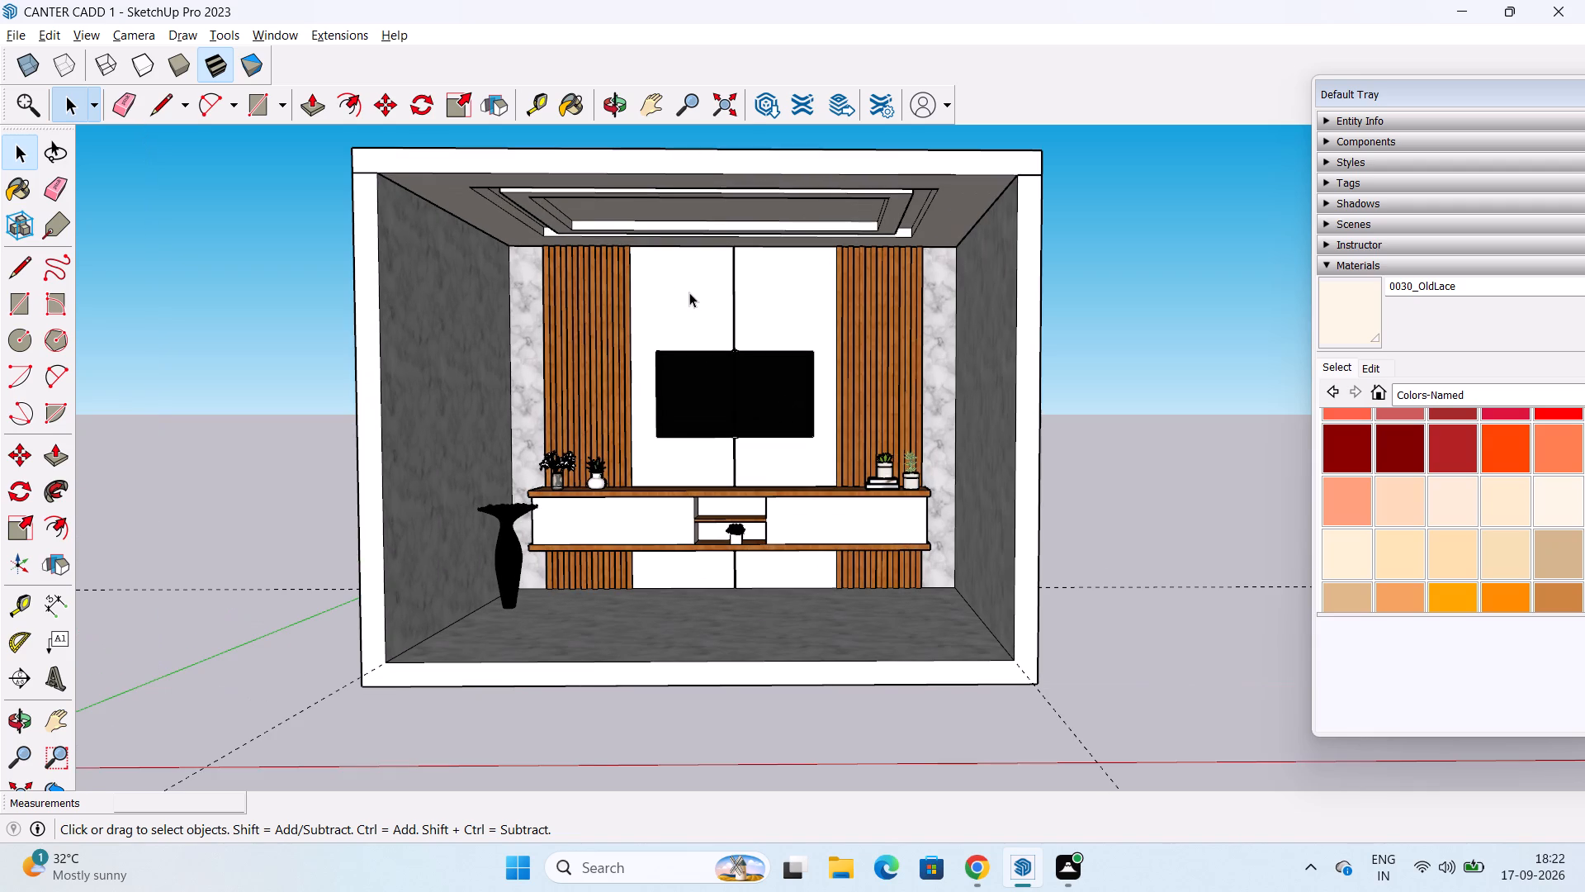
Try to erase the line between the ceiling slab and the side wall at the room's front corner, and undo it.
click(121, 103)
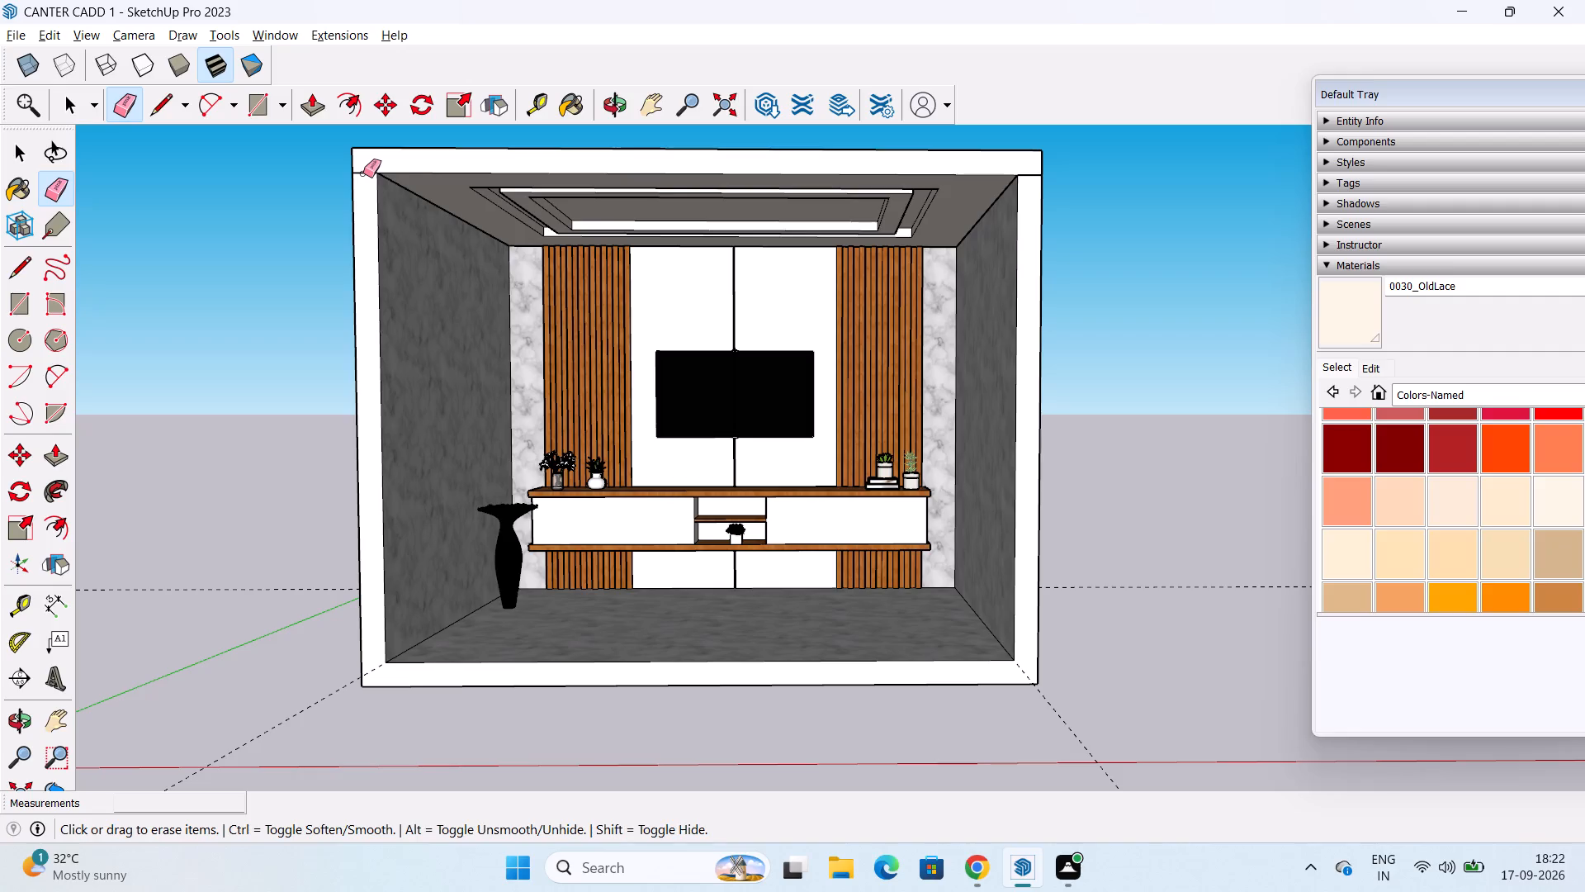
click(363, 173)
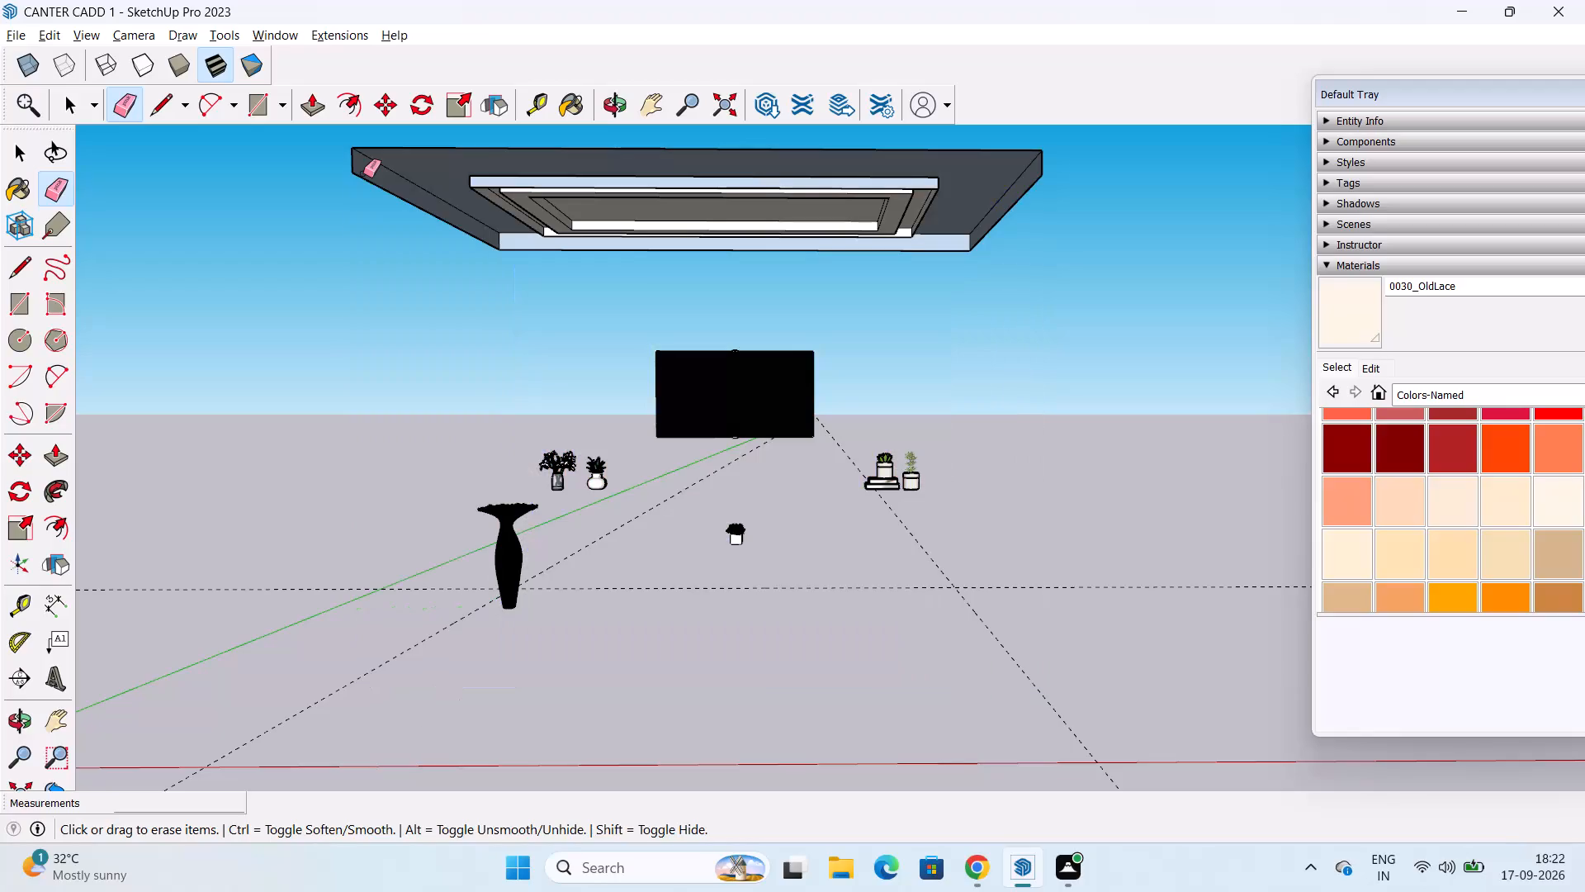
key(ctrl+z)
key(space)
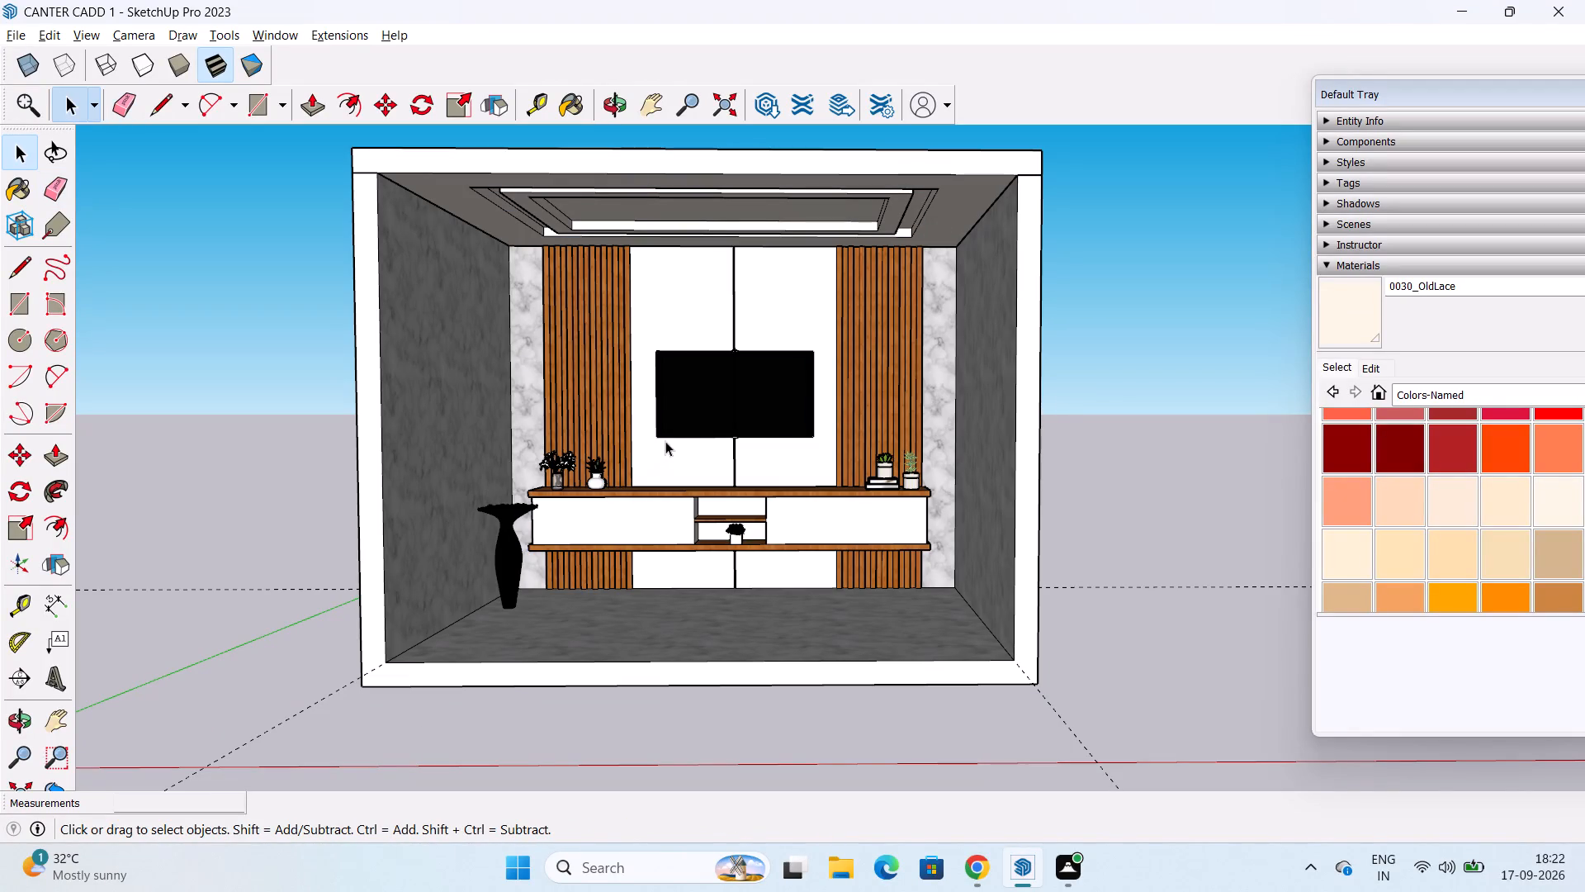
Save the model with the room viewed from below, showing the recessed ceiling.
middle_drag(812, 376, 822, 368)
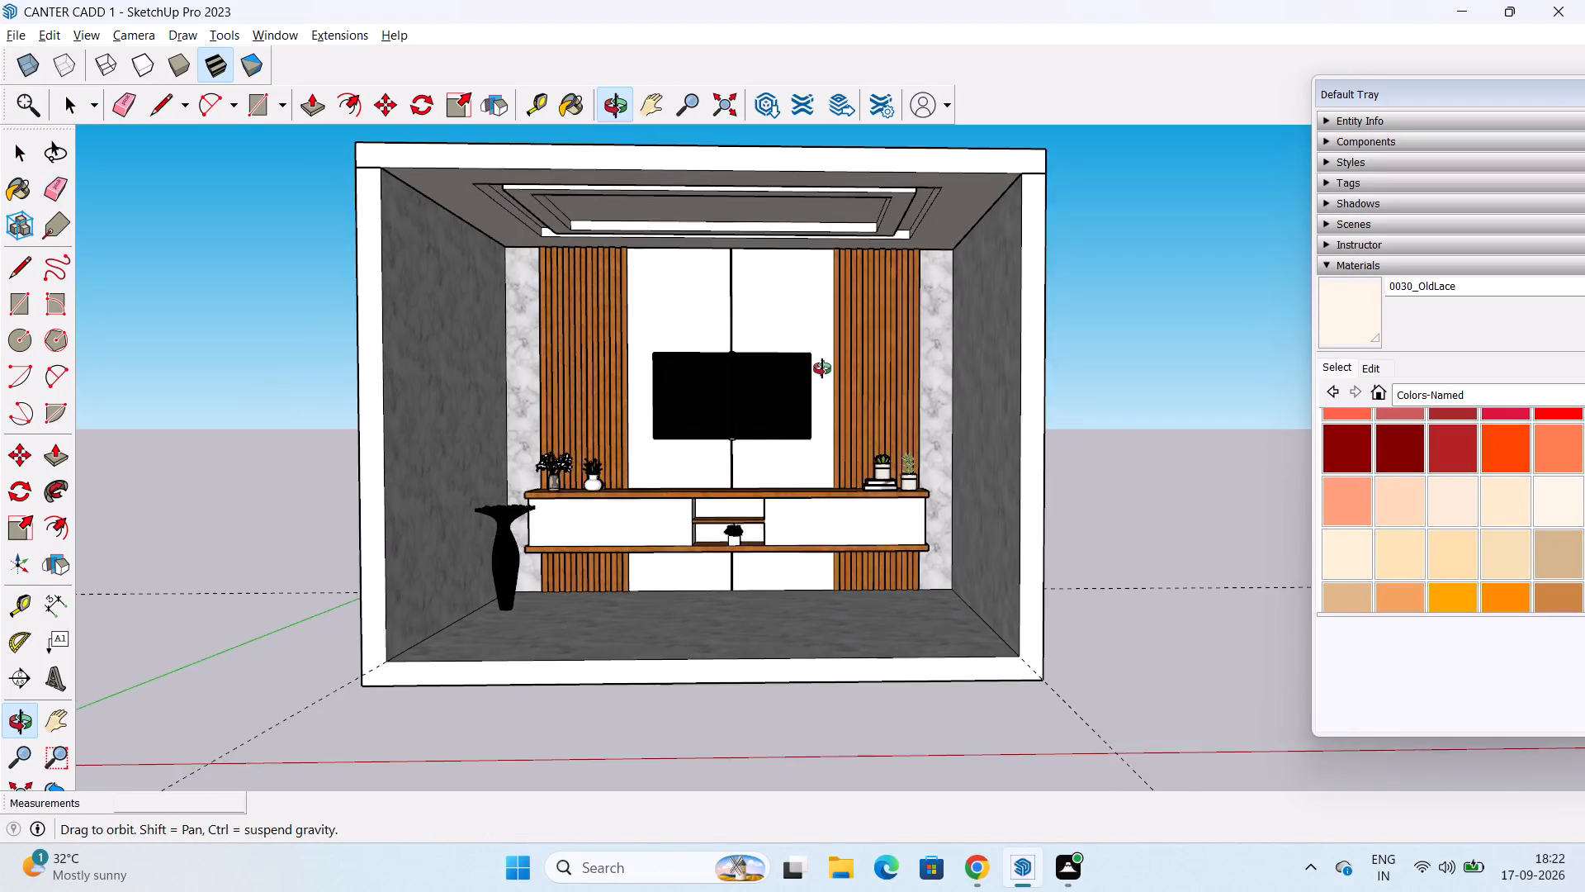
middle_drag(822, 368, 759, 209)
scroll(759, 209, up, 2)
scroll(759, 209, down, 1)
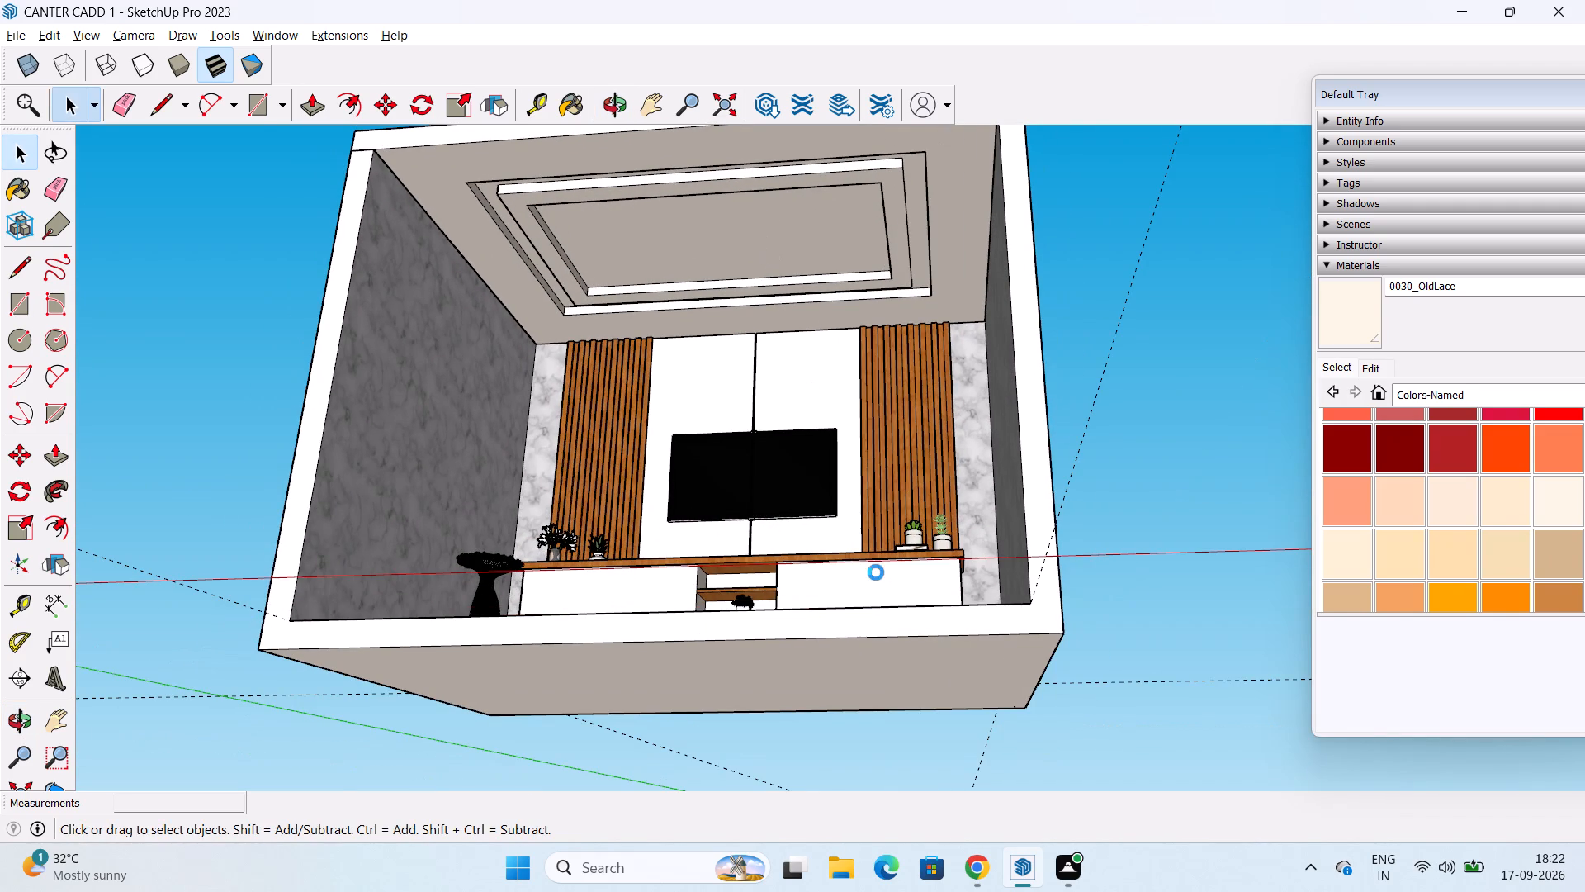
key(ctrl+s)
Switch from SketchUp to another open application window.
key(alt+Tab)
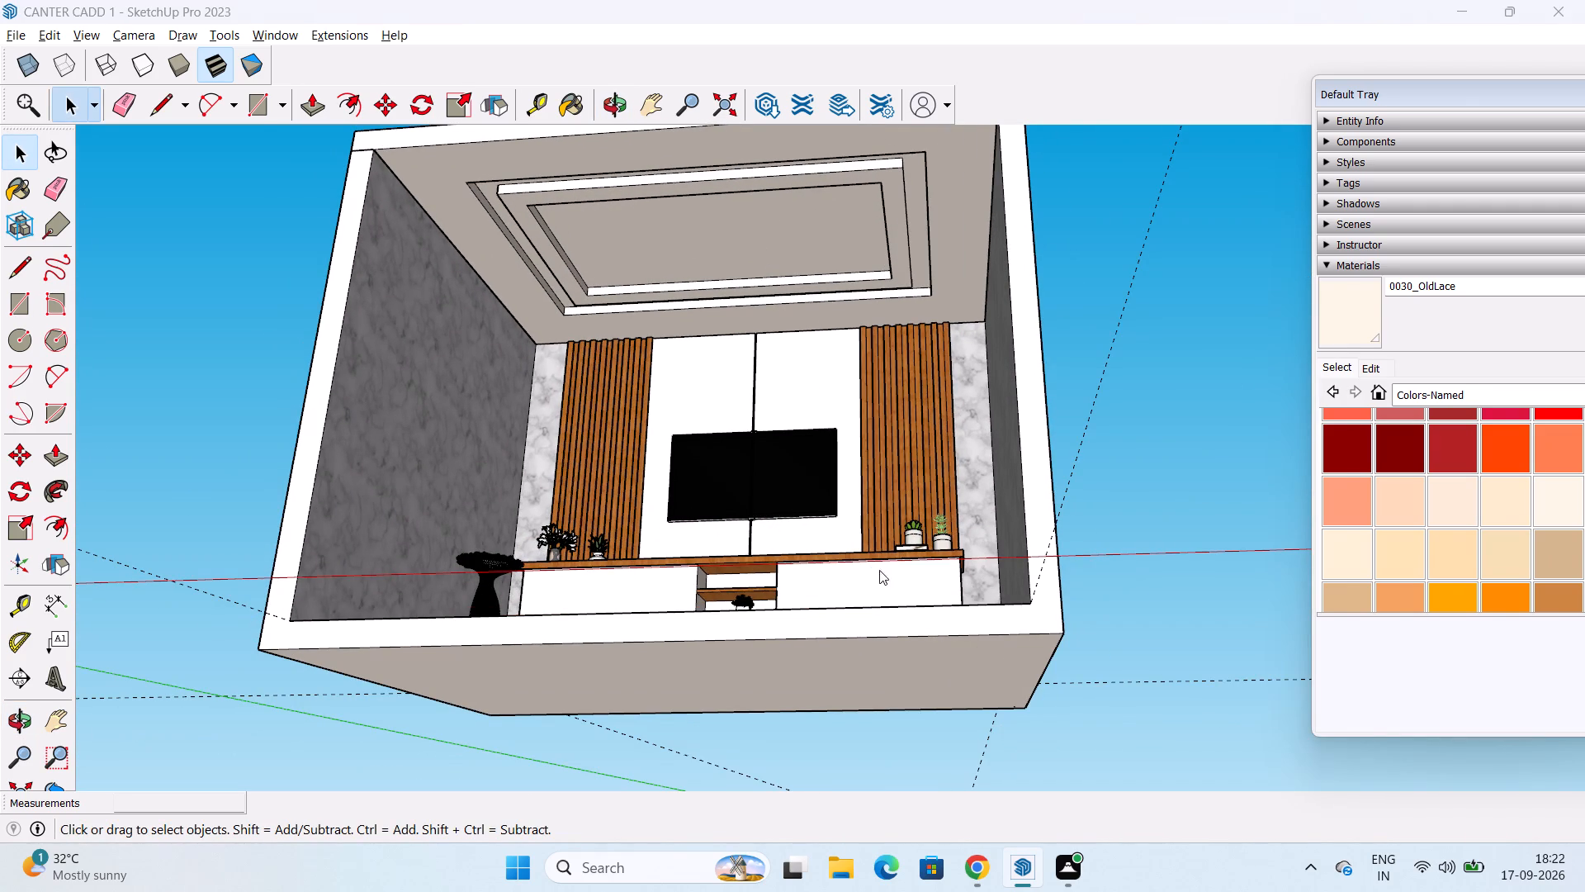
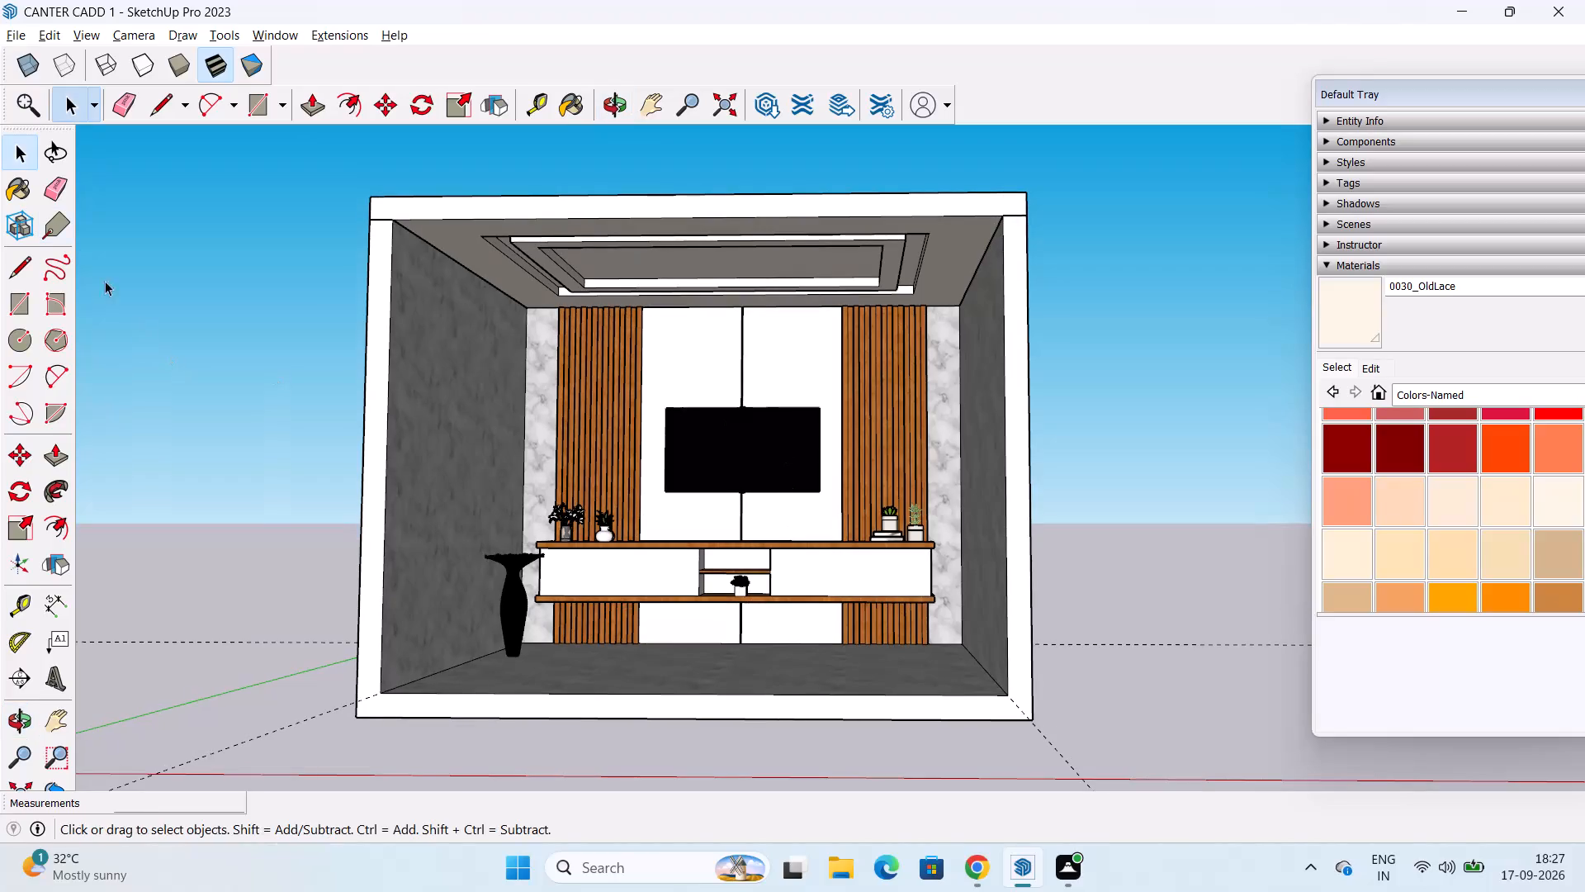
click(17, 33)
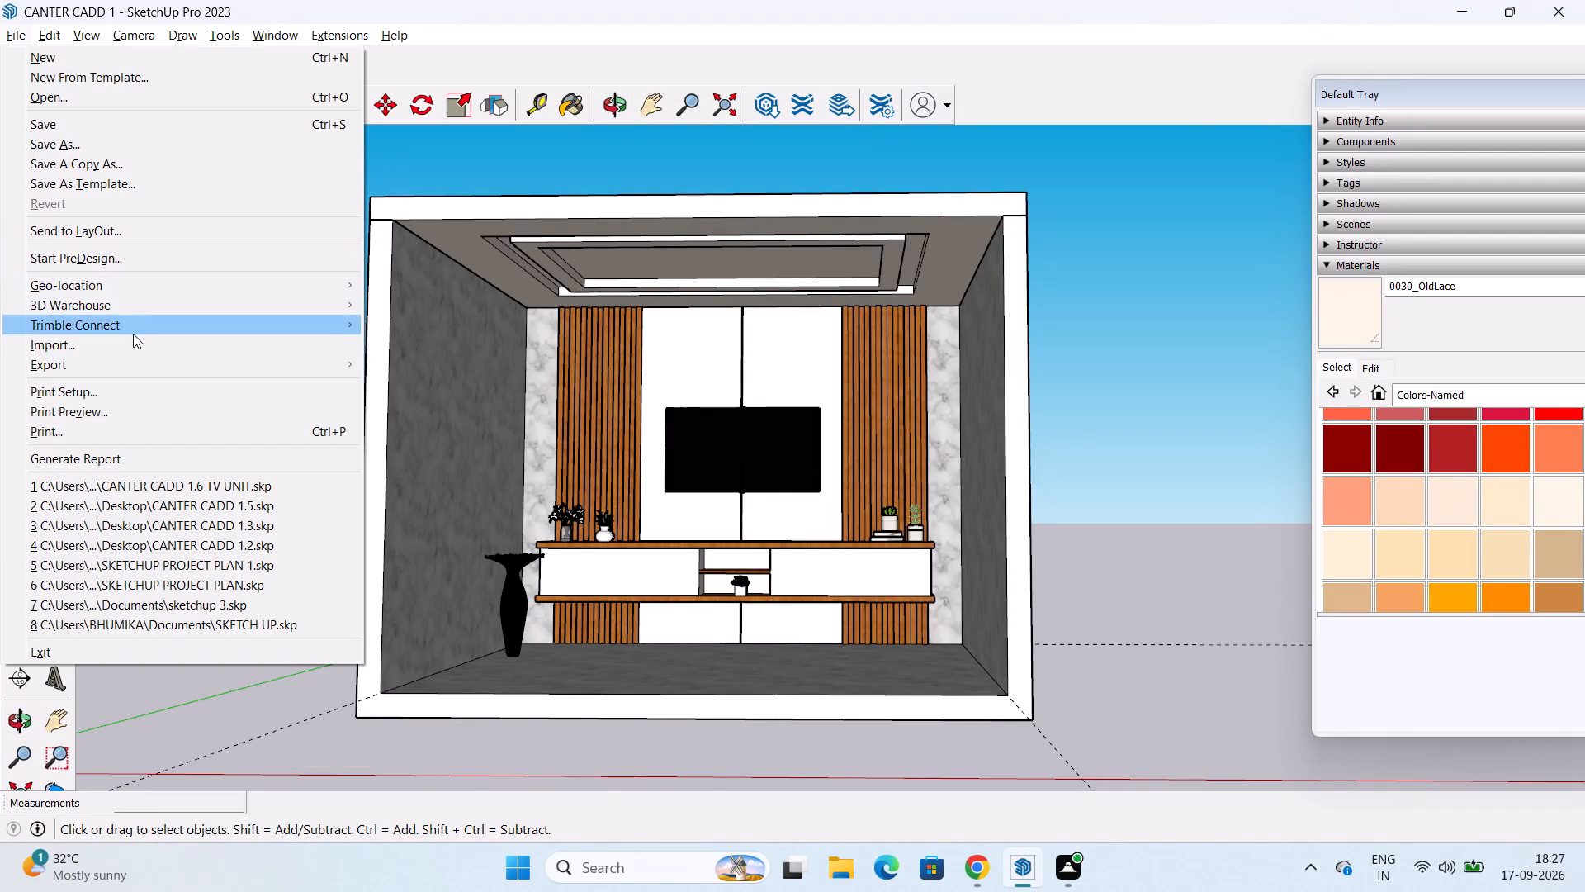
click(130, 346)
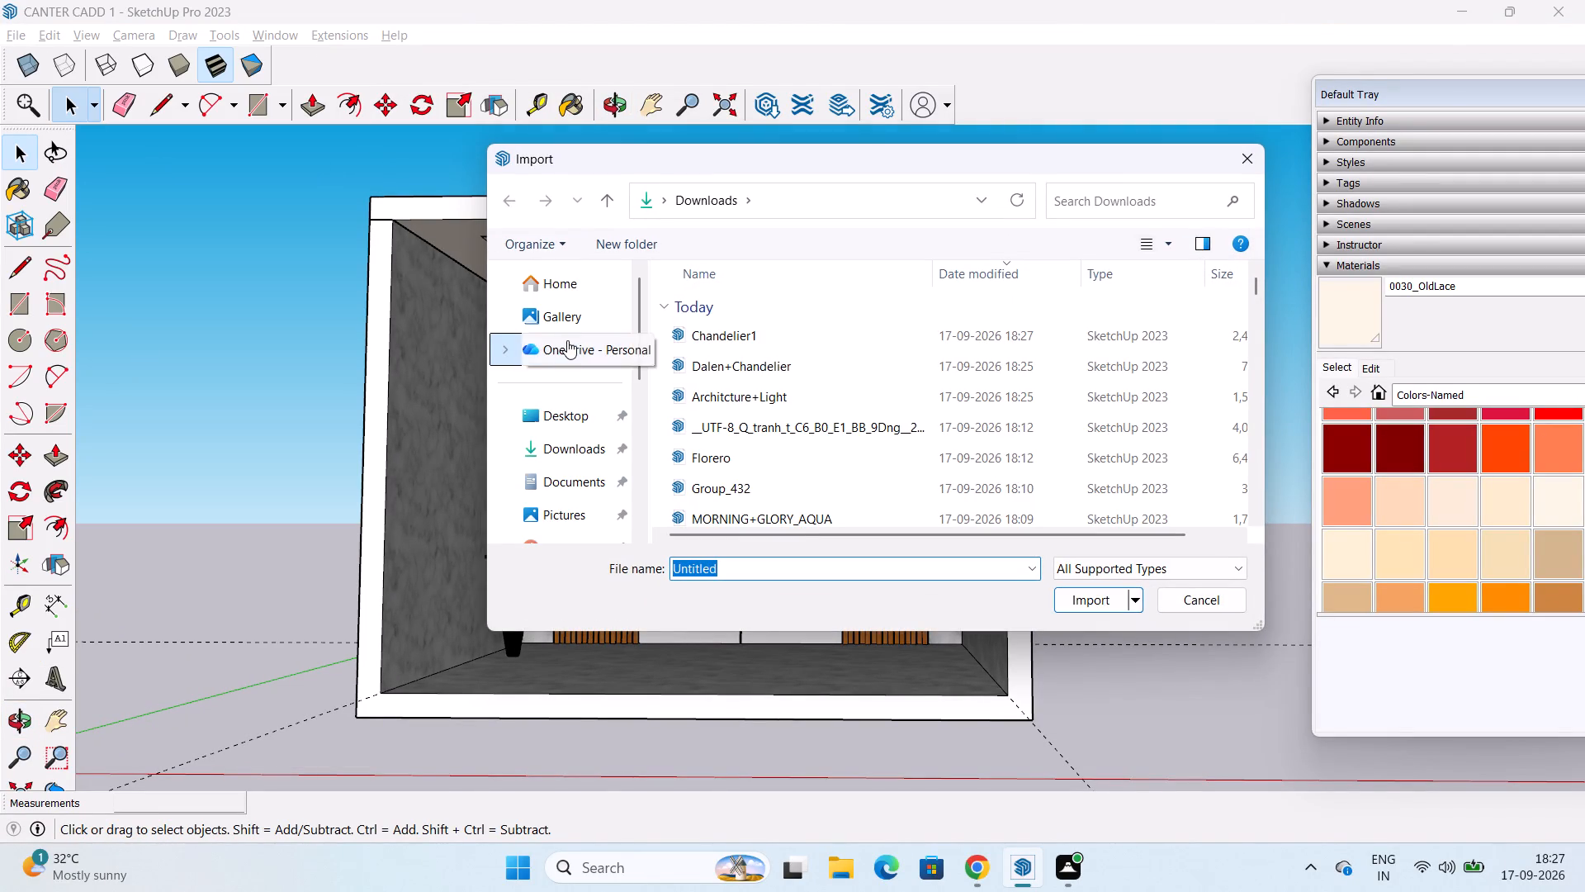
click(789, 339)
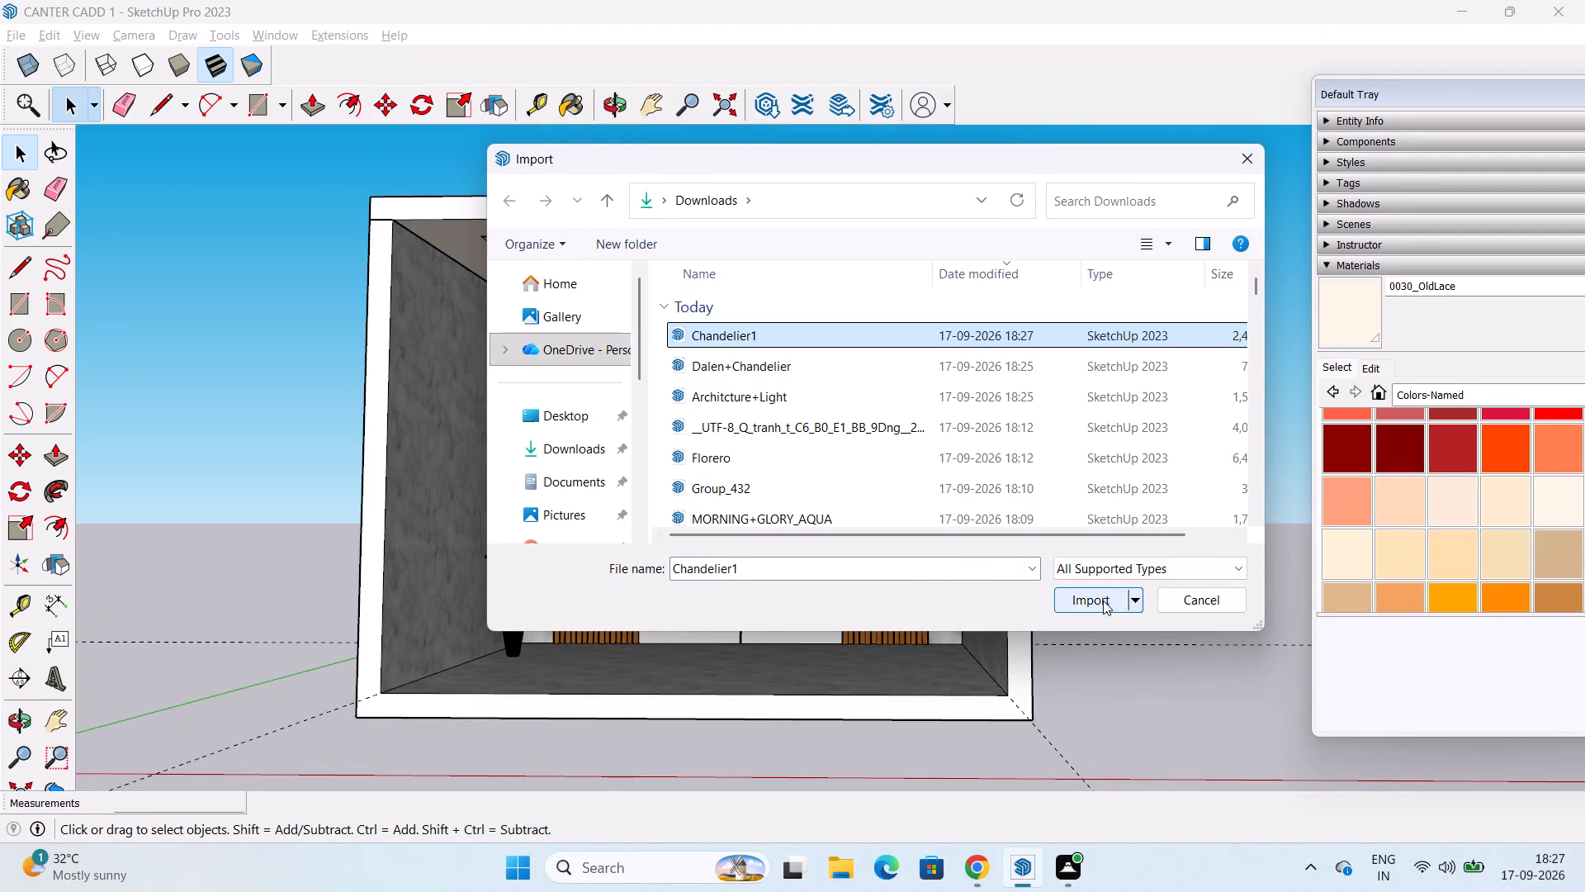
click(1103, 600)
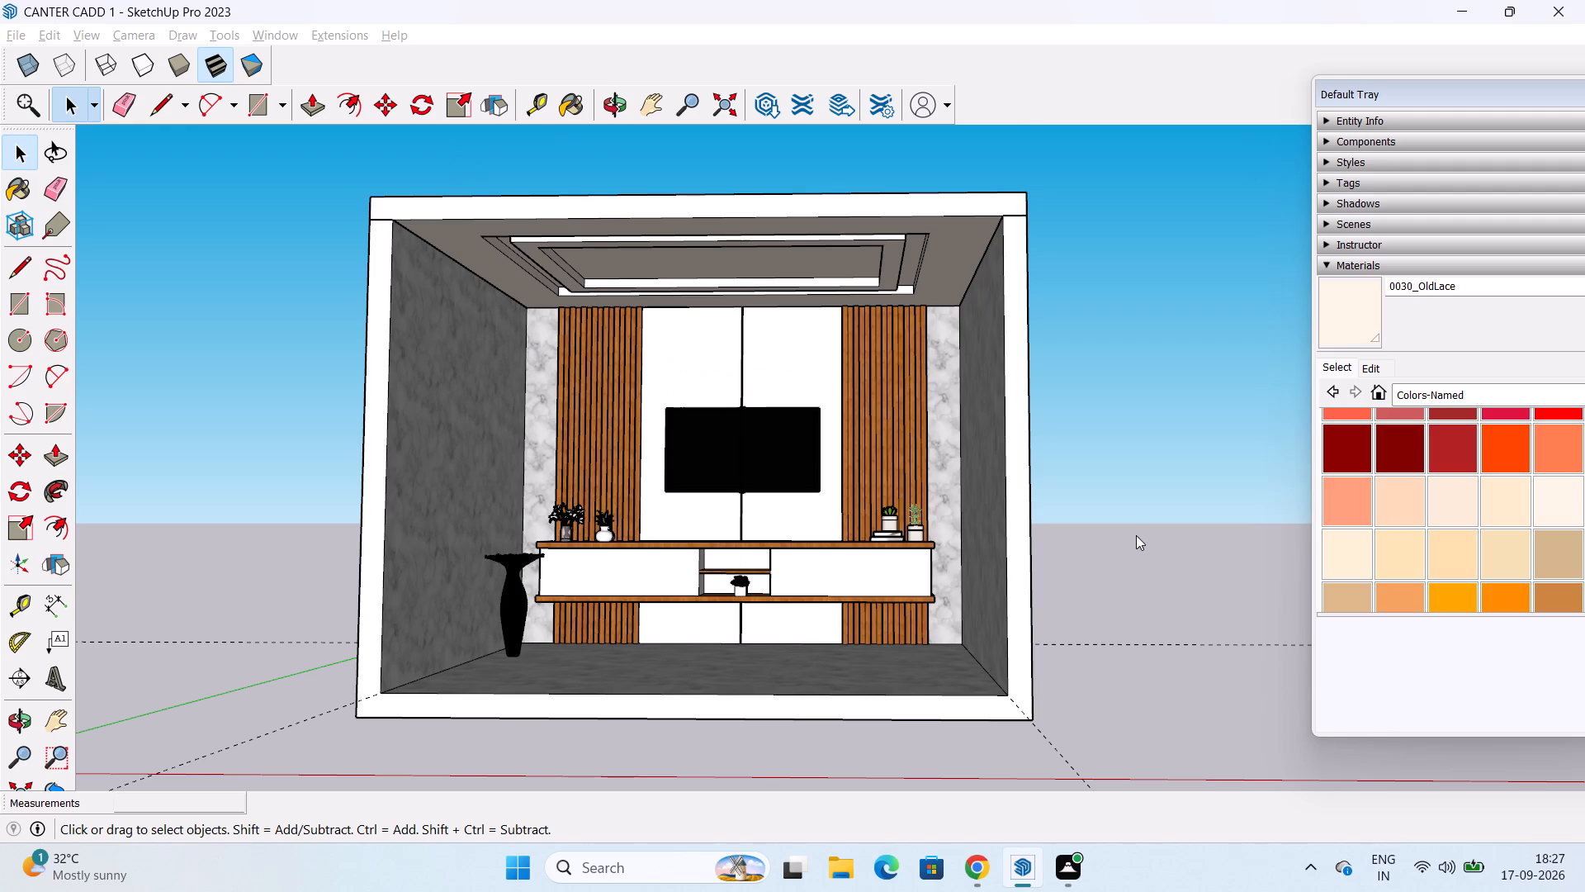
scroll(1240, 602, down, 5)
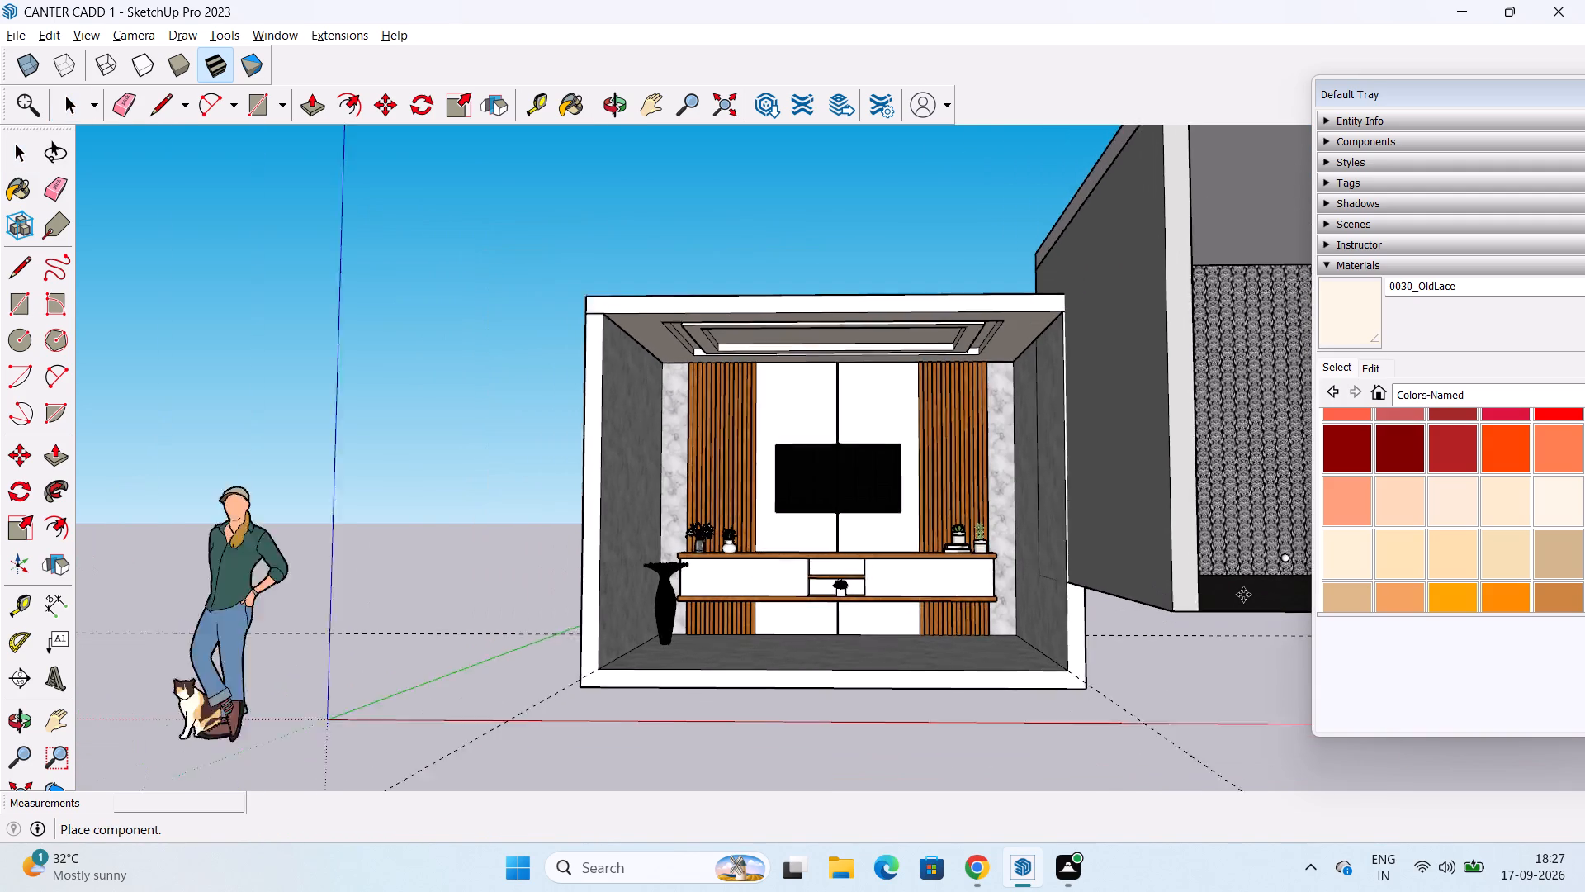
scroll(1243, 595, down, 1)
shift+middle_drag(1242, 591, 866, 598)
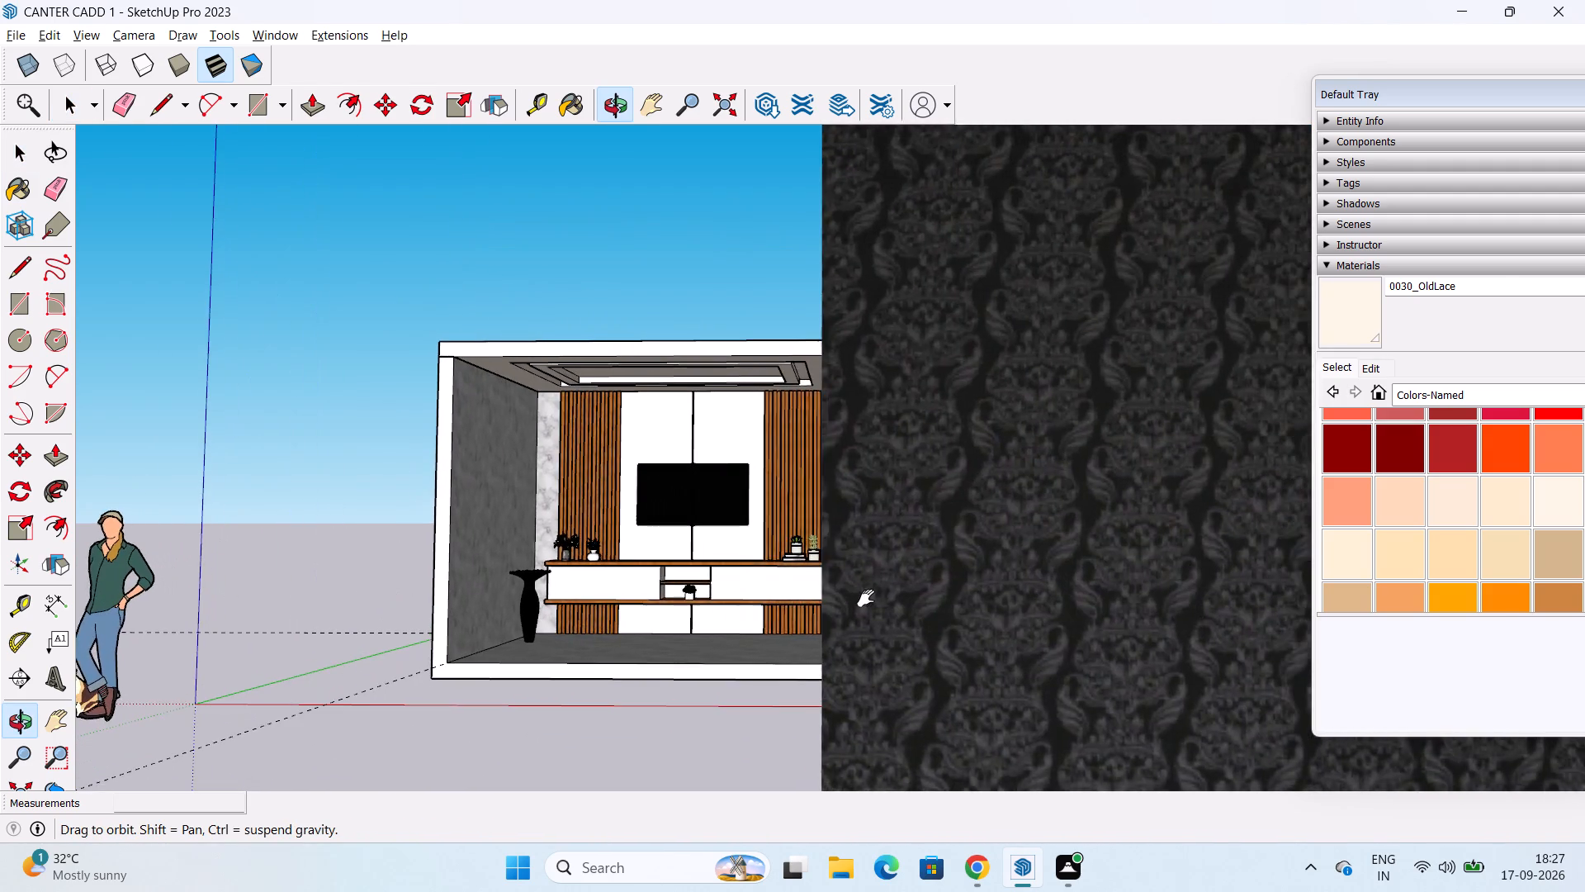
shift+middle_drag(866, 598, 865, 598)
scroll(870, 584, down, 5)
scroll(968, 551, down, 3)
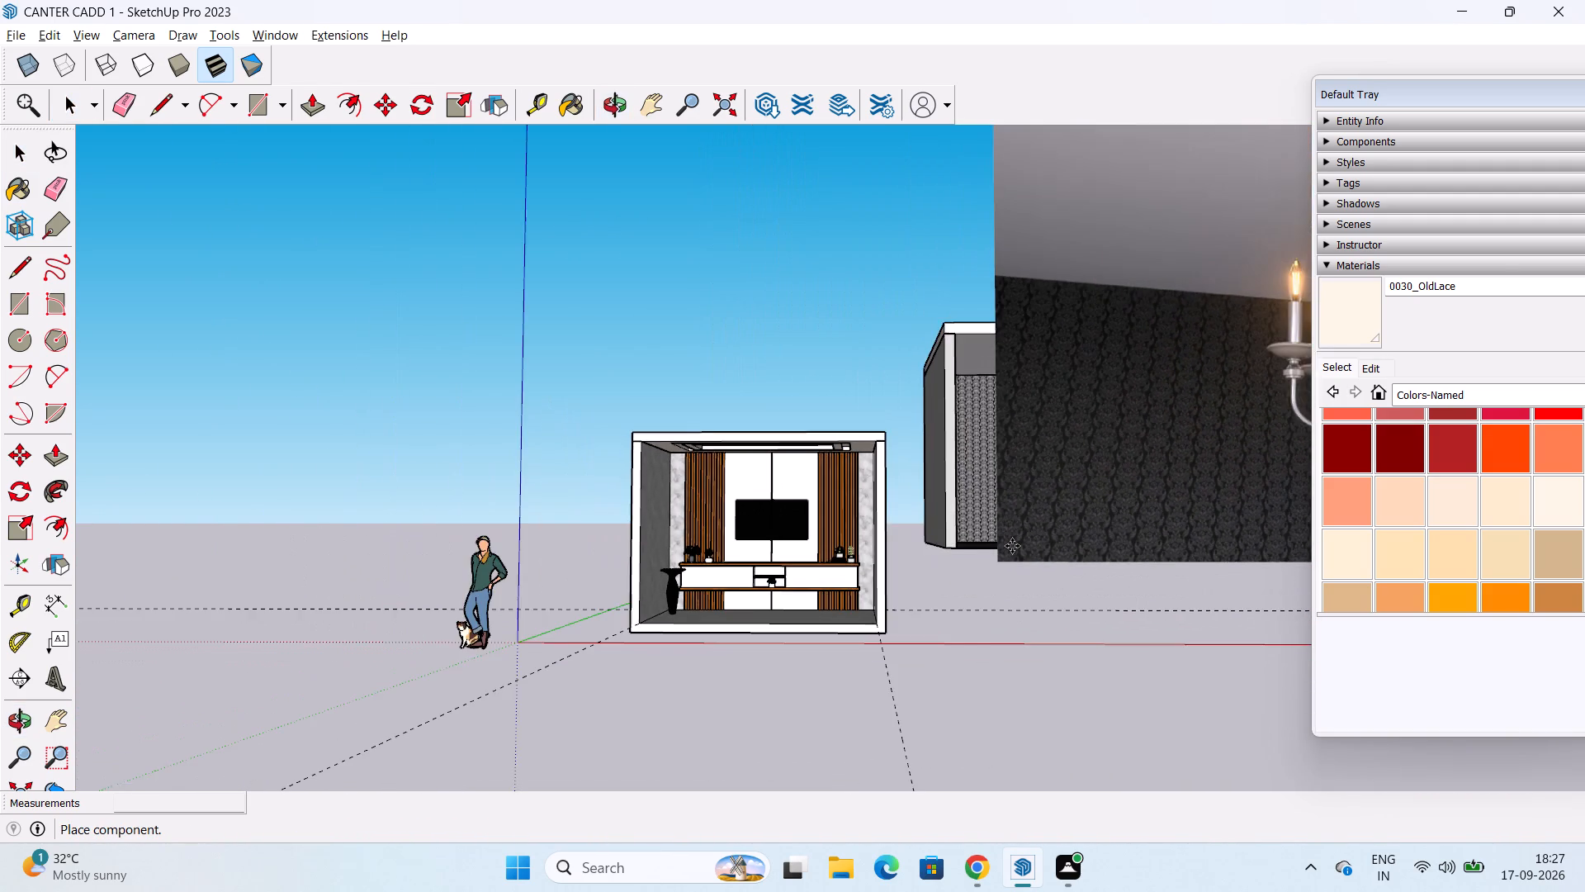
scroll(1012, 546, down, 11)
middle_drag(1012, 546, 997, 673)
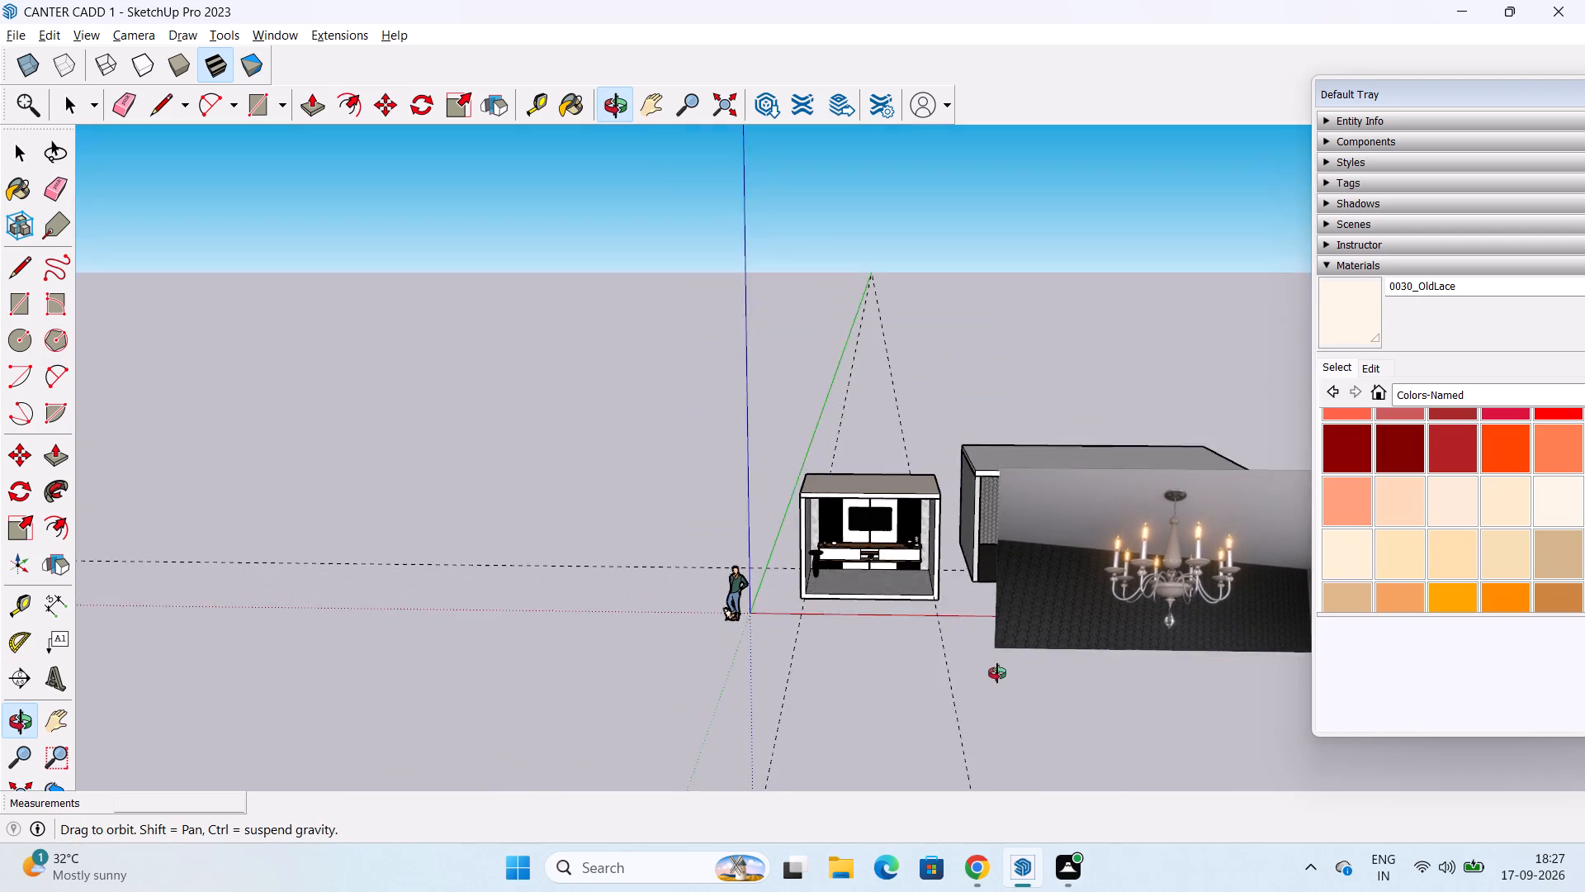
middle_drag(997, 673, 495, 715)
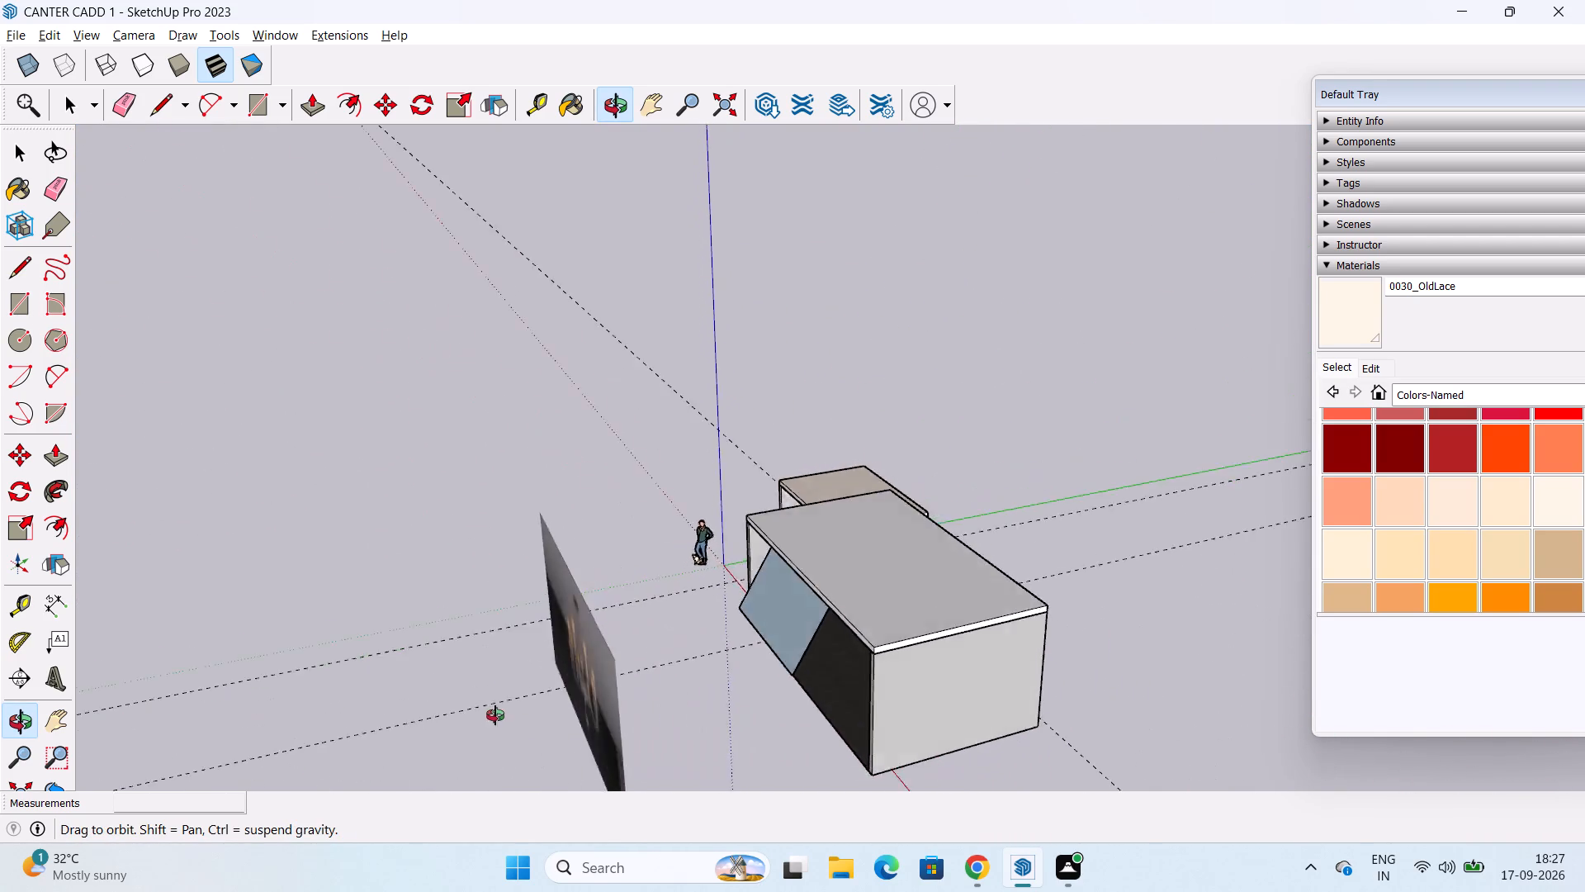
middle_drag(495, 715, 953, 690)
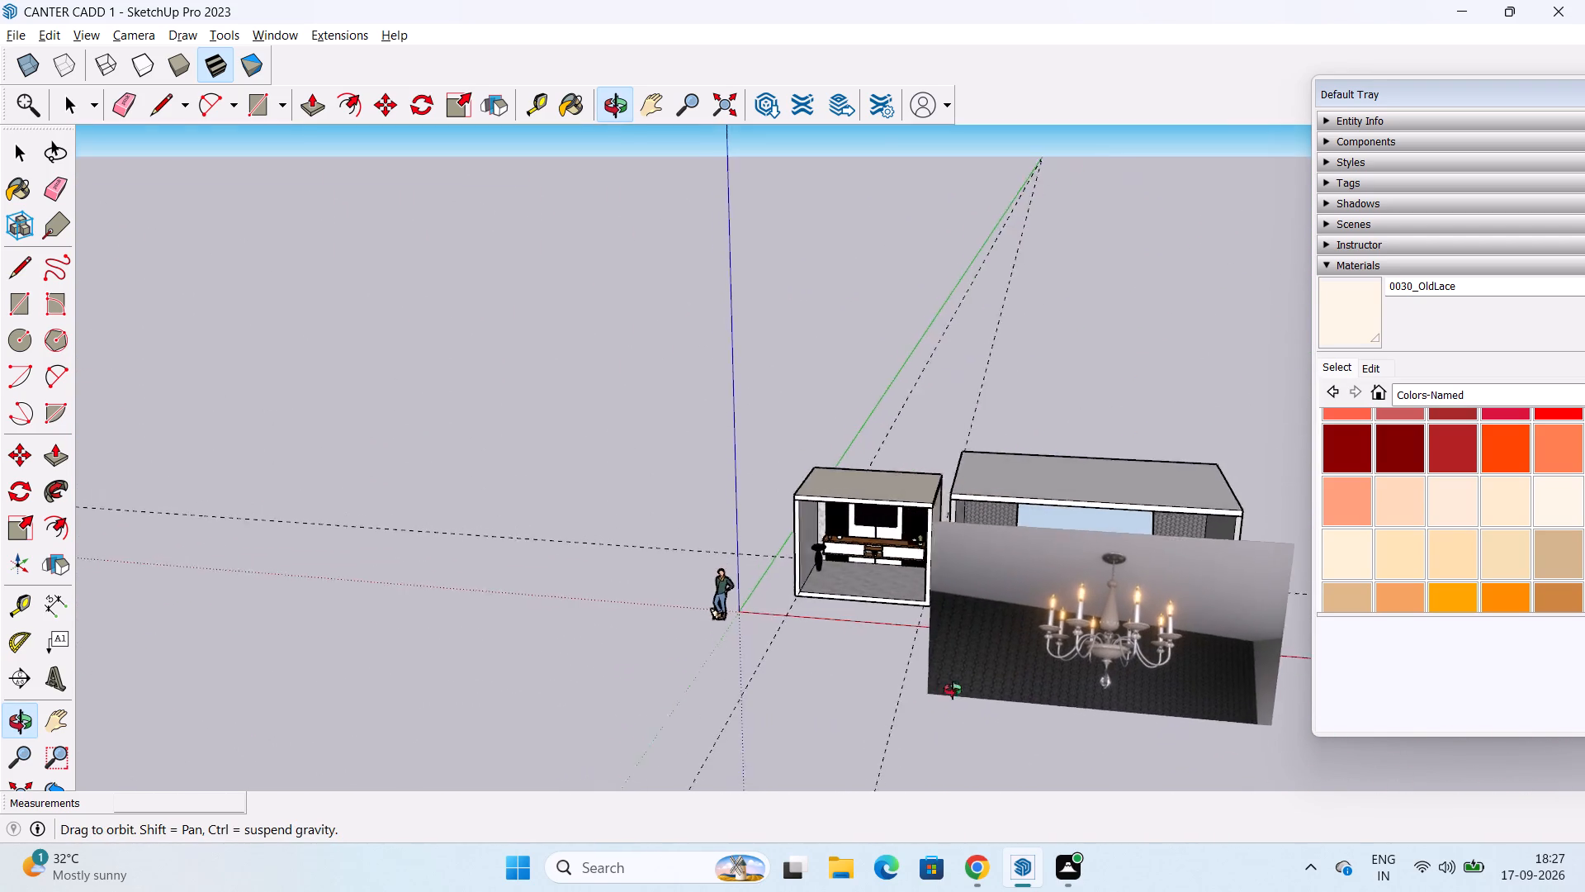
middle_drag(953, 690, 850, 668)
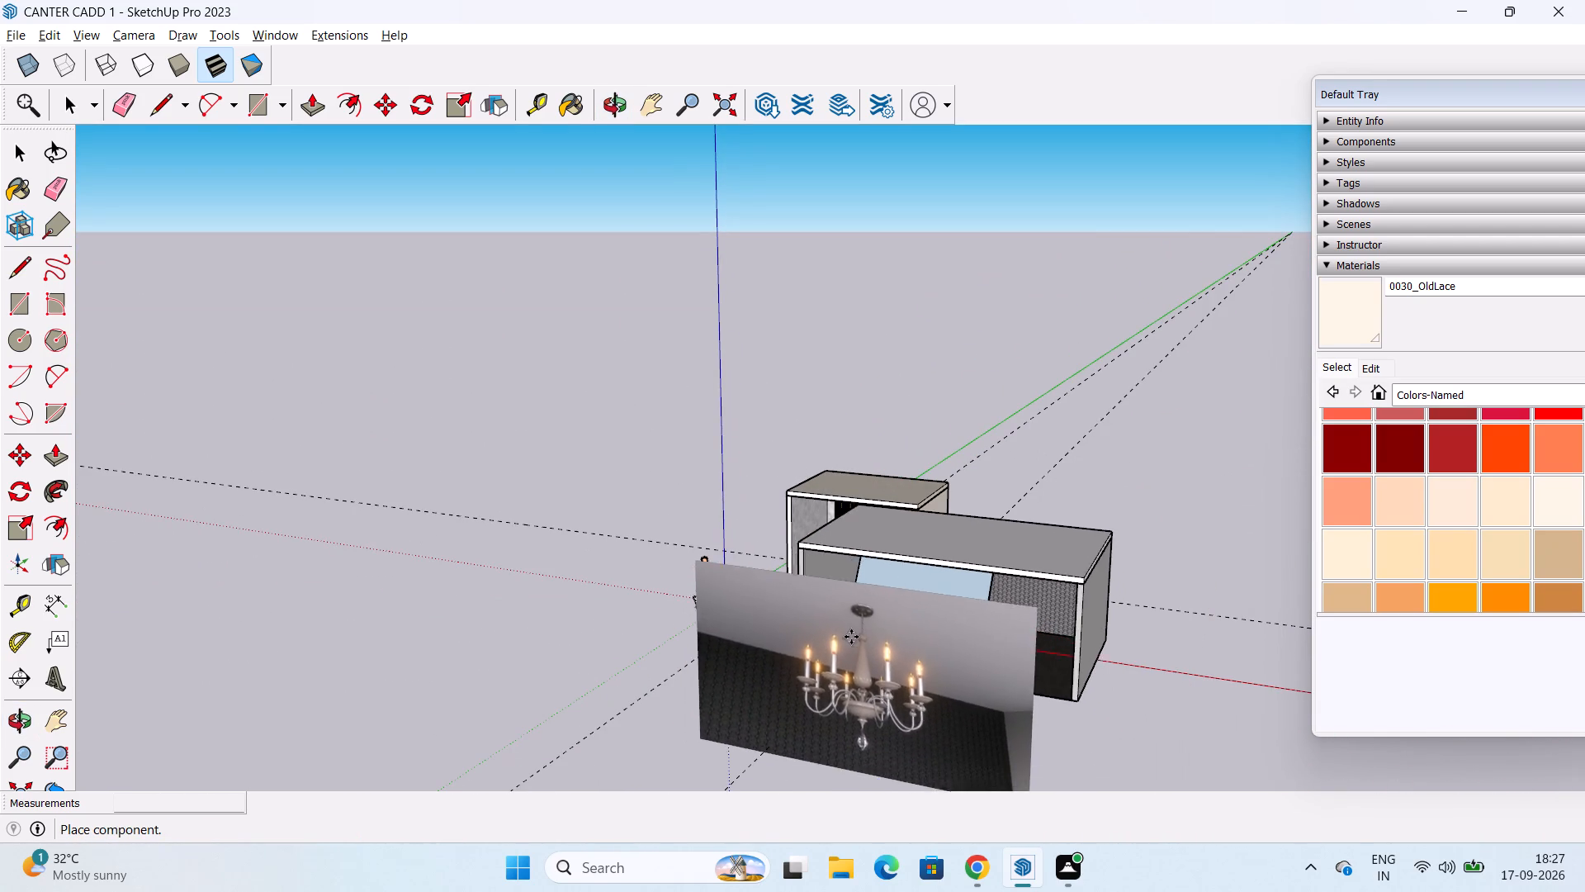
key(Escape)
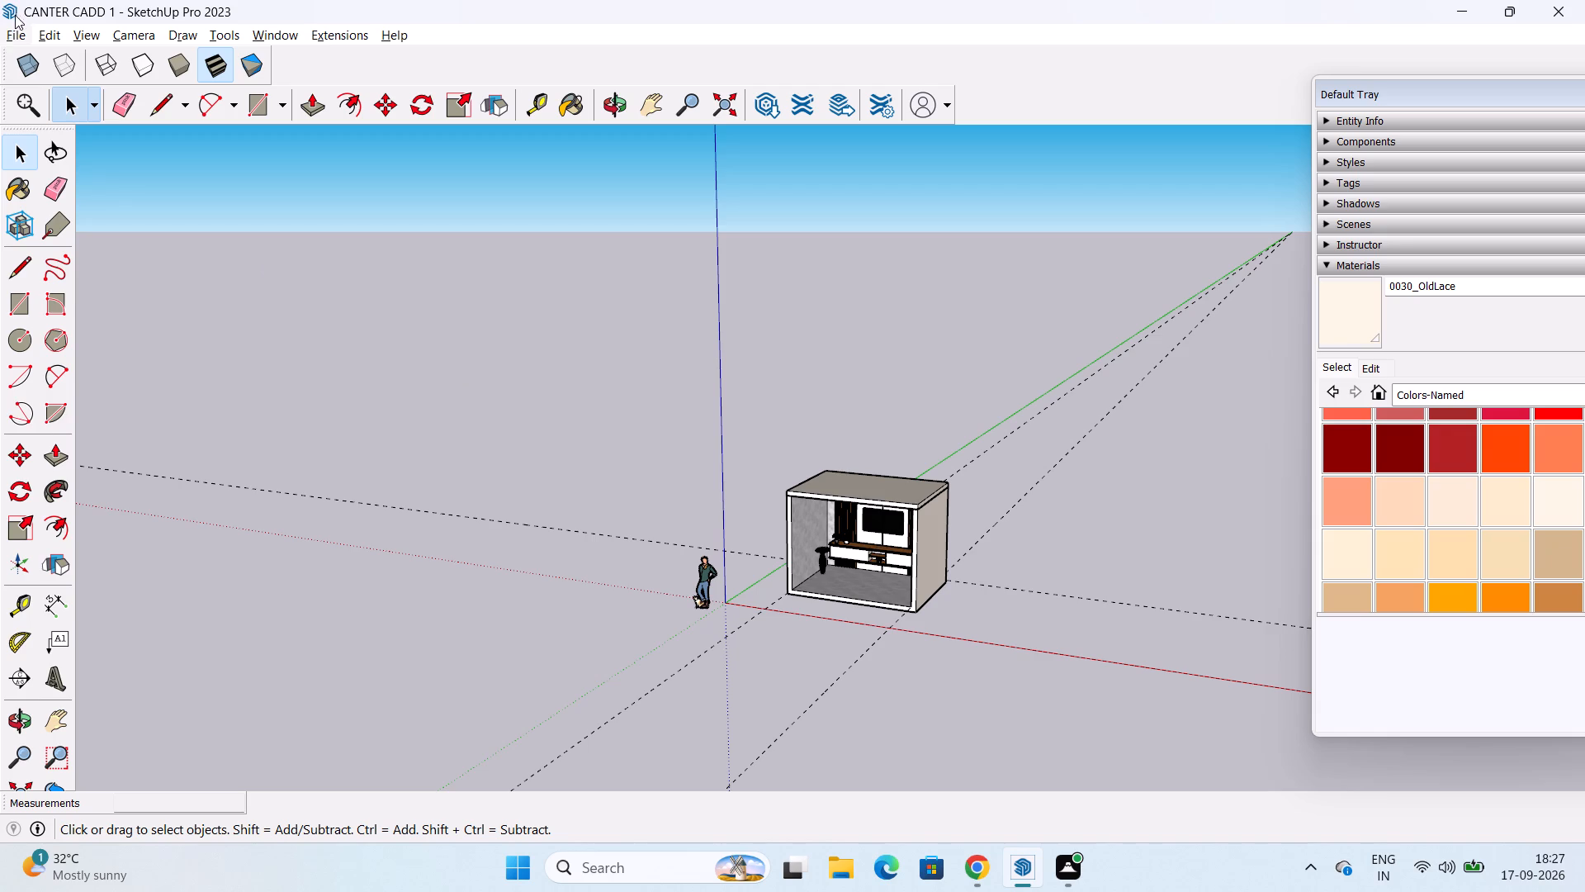
Import the Dalen+Chandelier model from the Downloads folder and place it on the ground in front of the TV unit room.
click(12, 27)
click(115, 342)
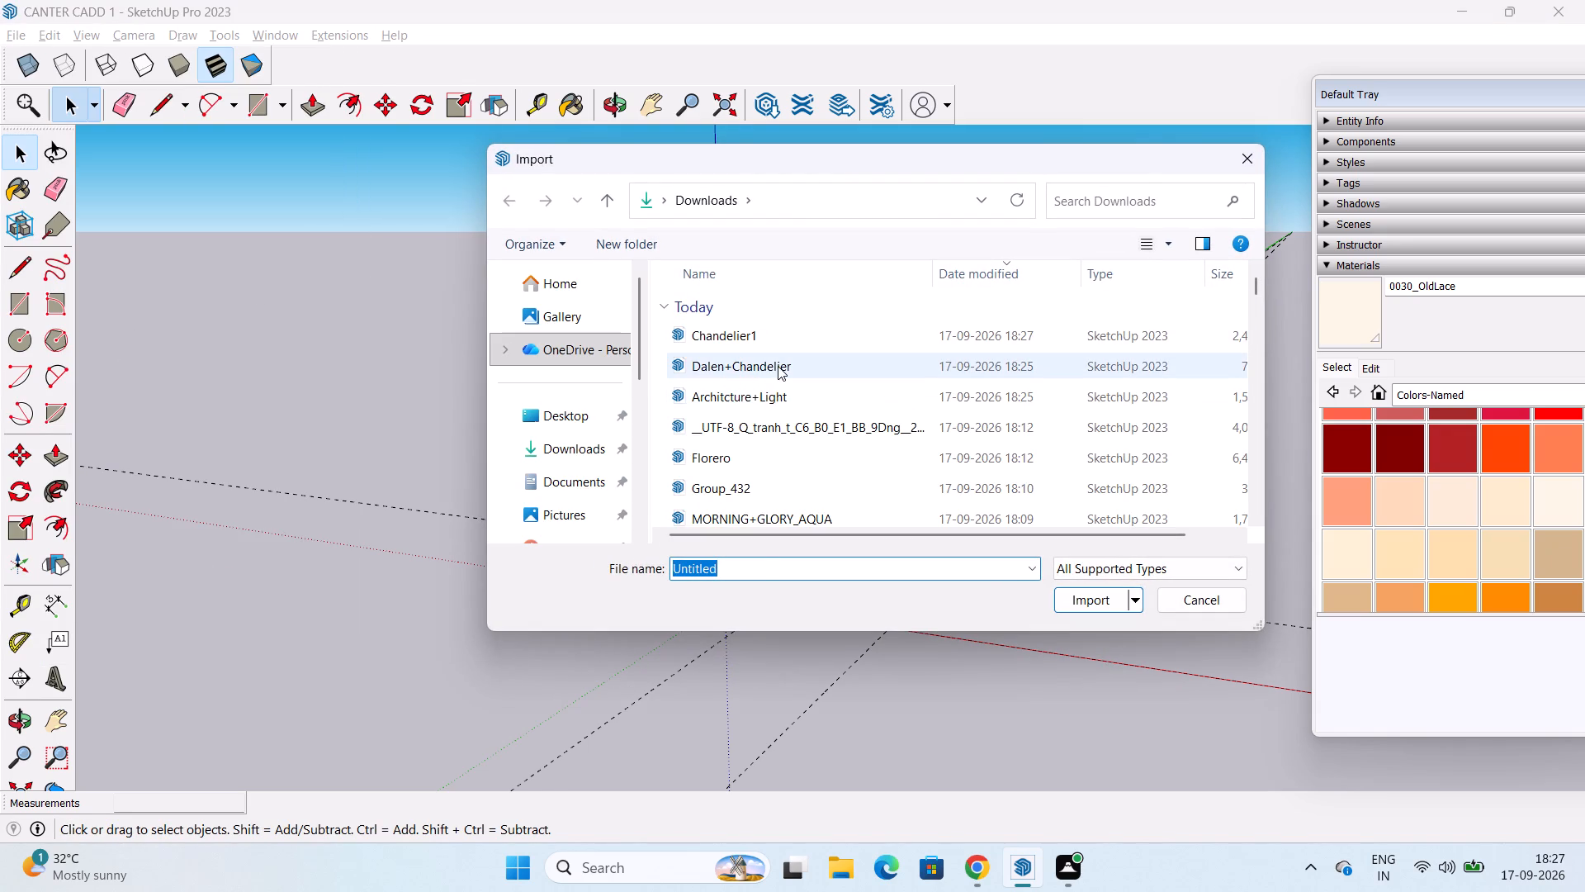
click(787, 367)
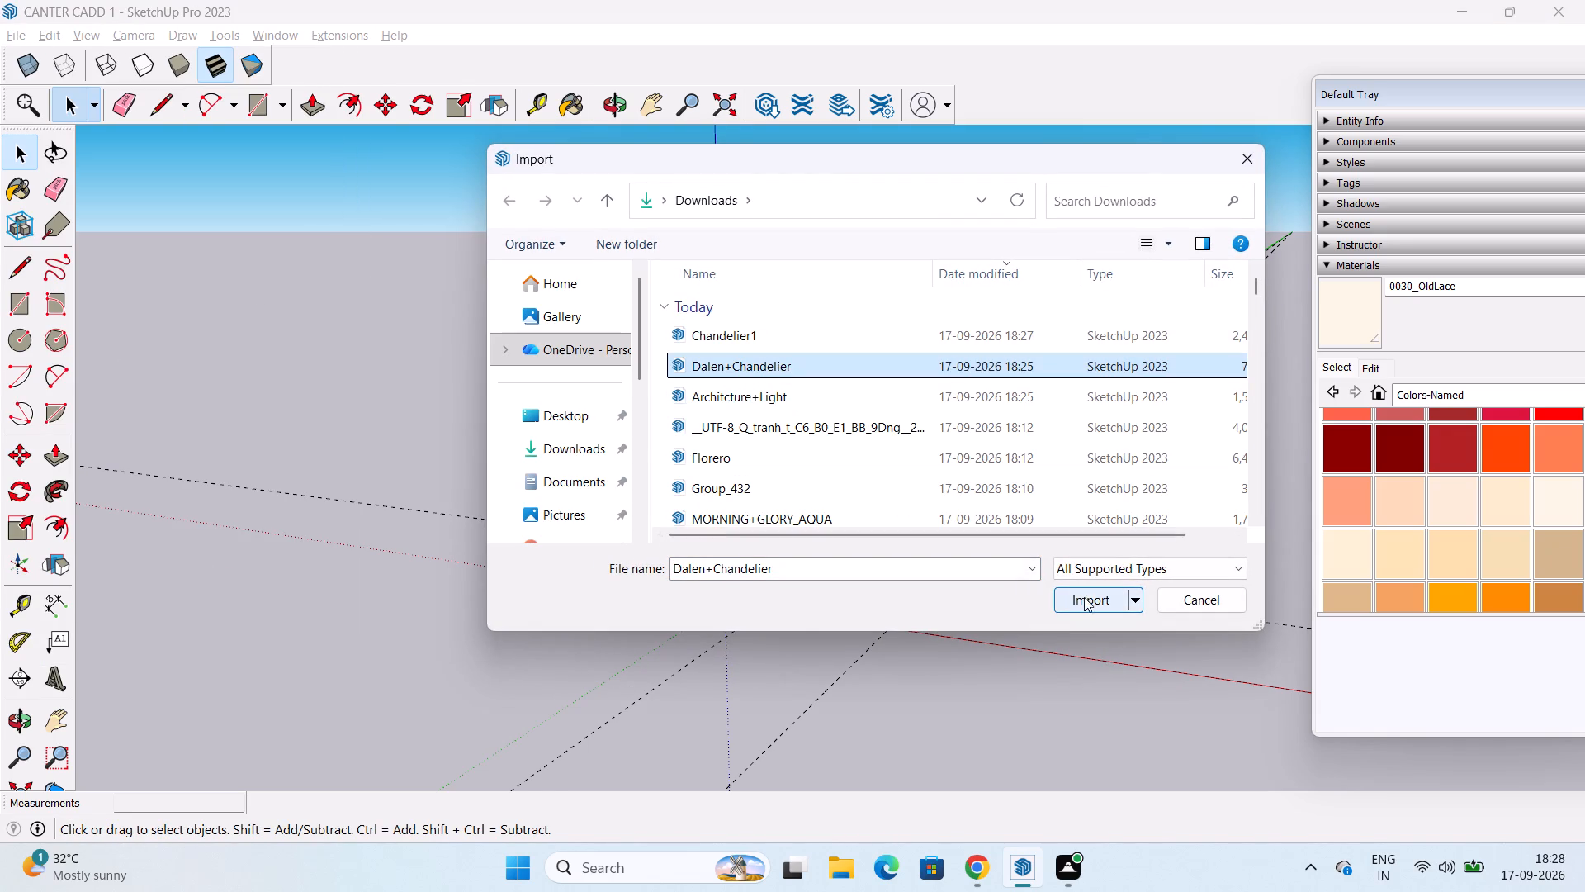
click(1088, 598)
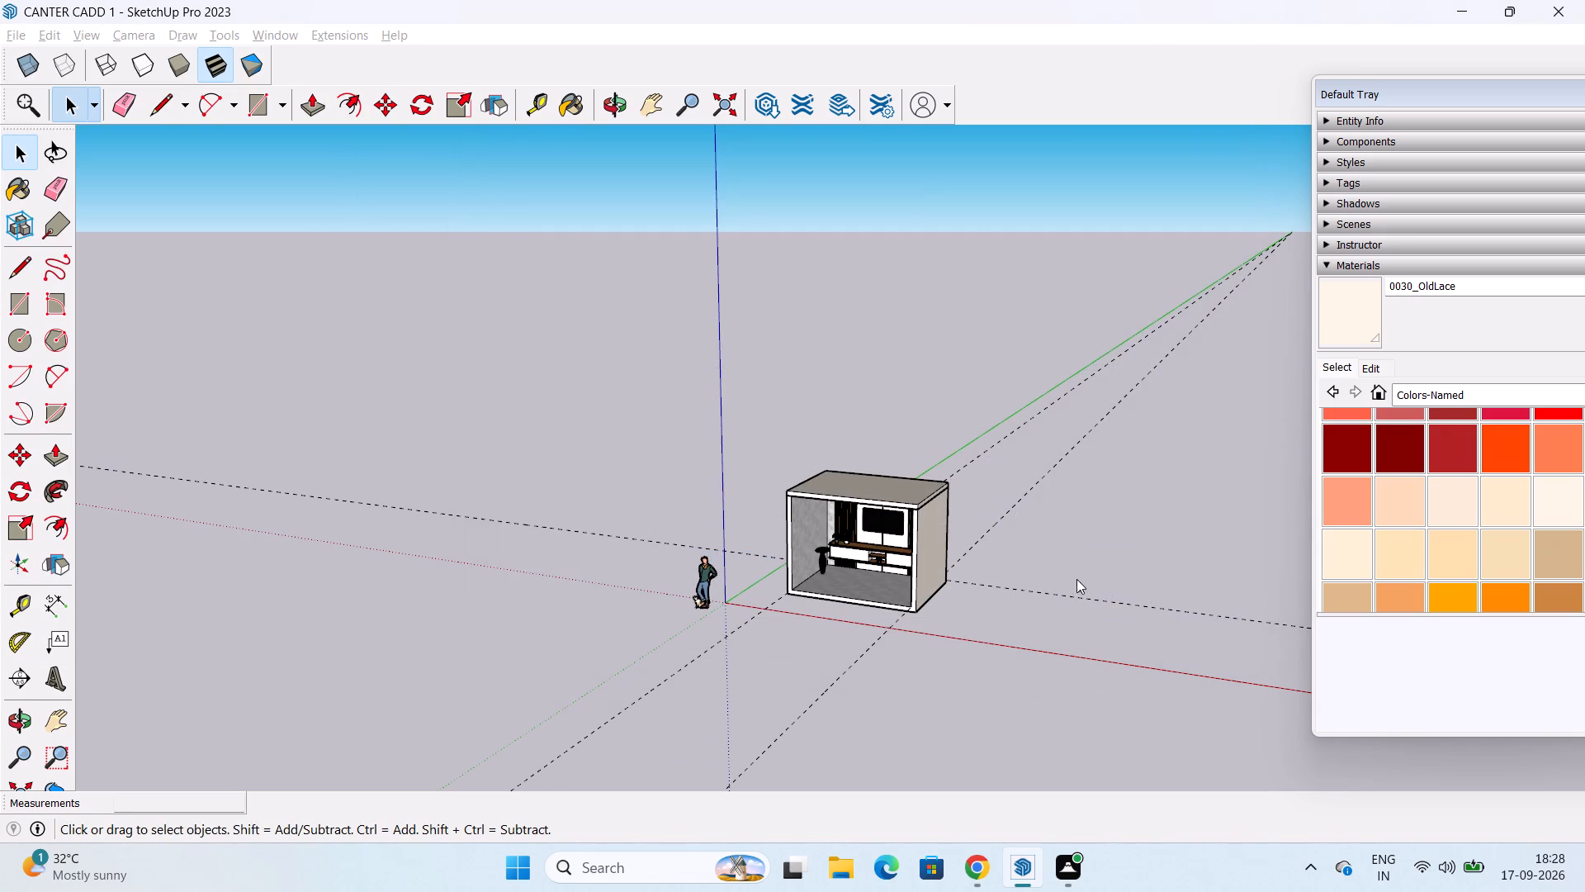
scroll(835, 572, up, 6)
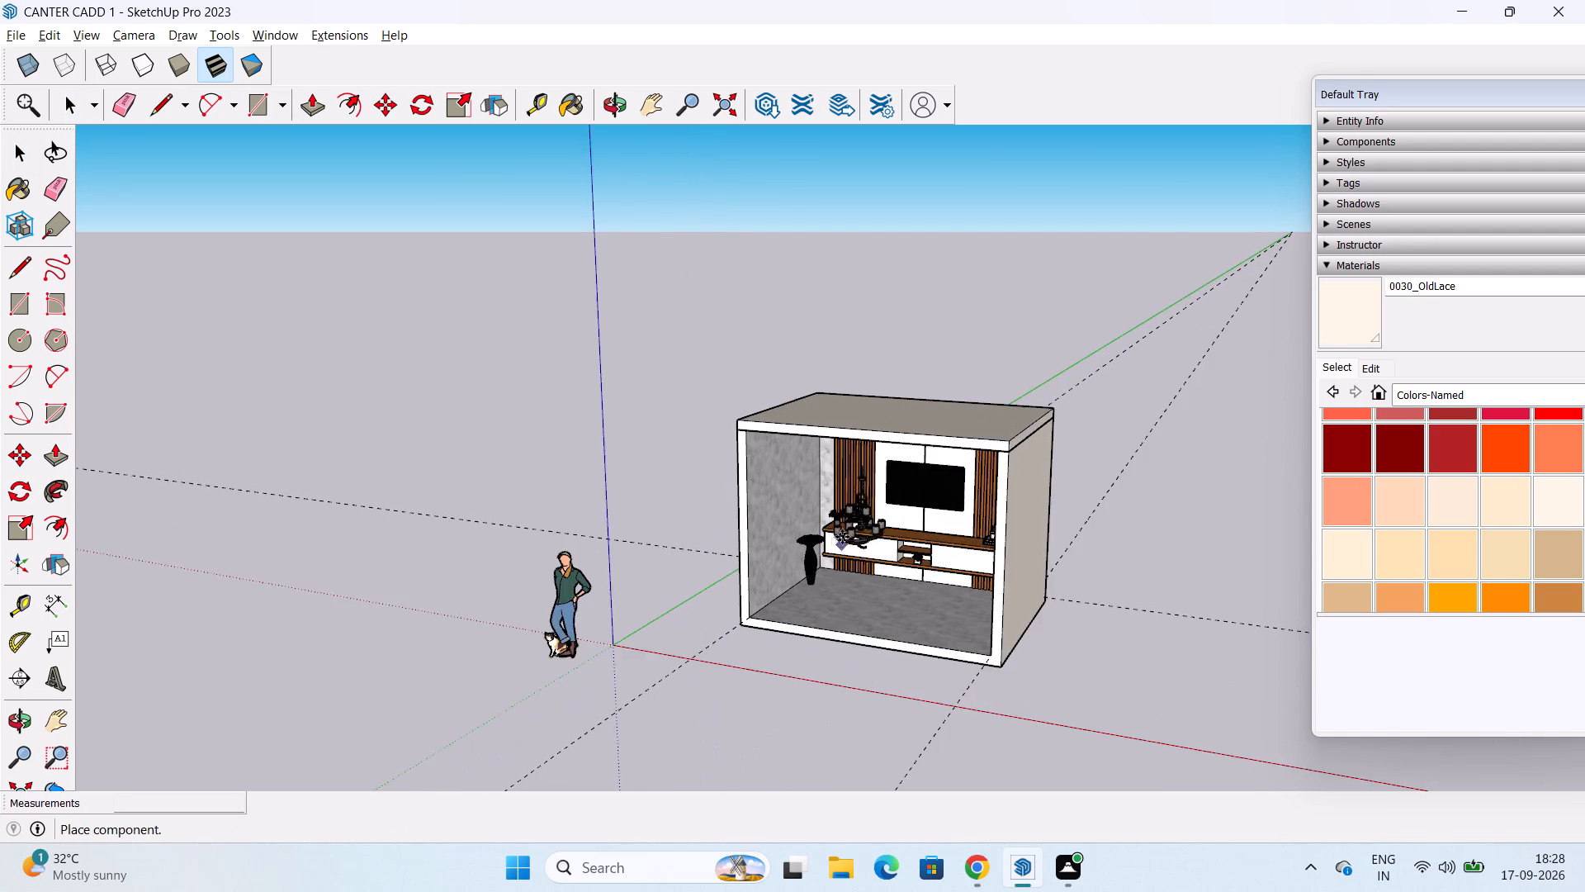
scroll(842, 537, up, 16)
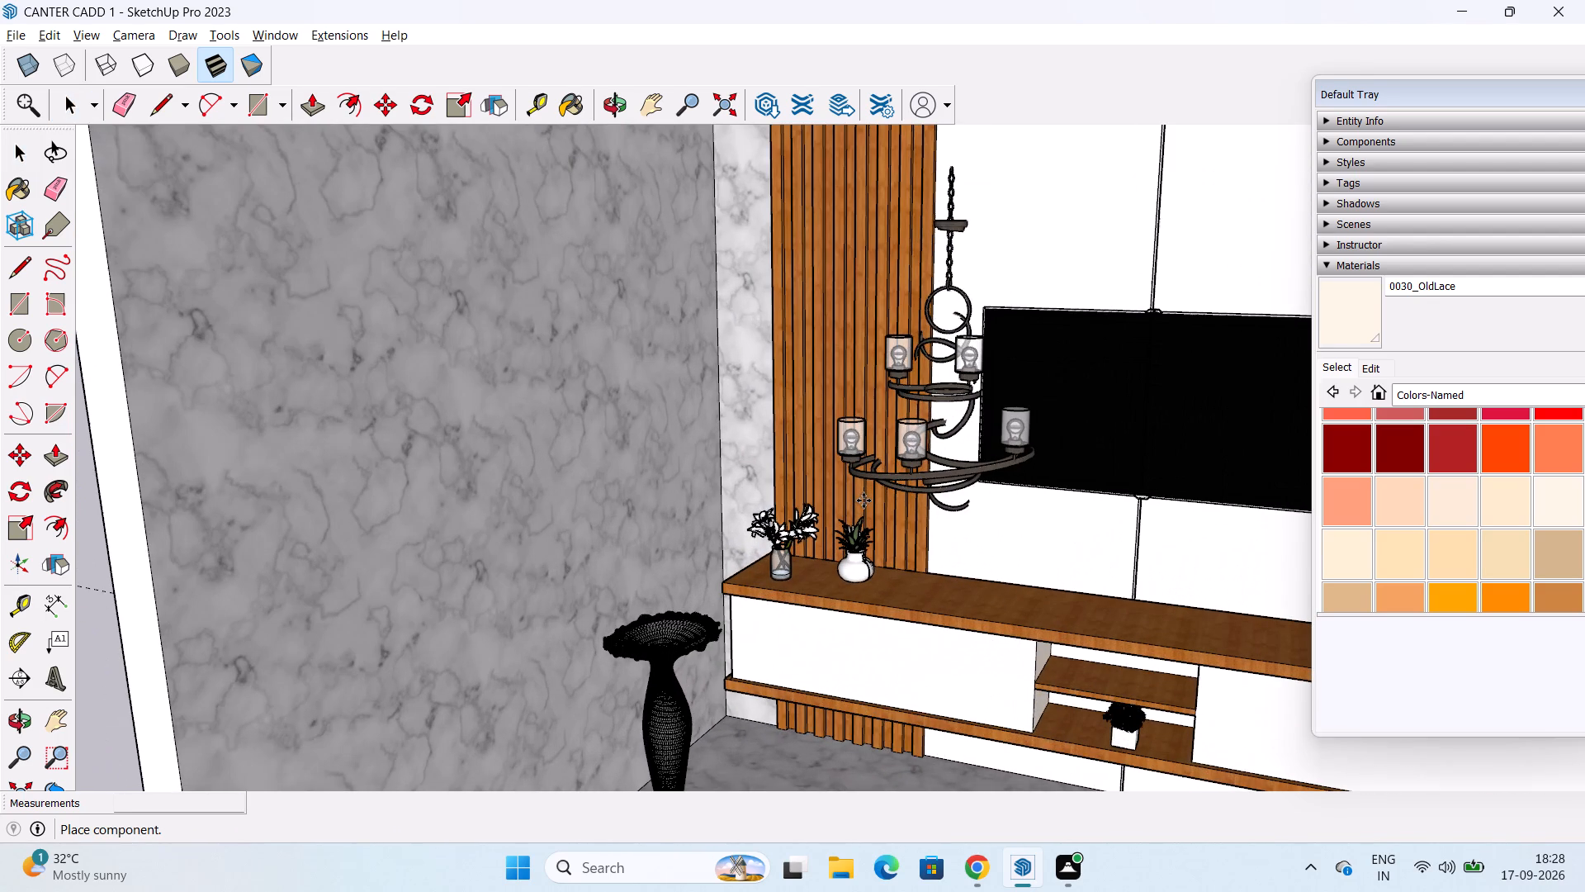
scroll(865, 501, up, 3)
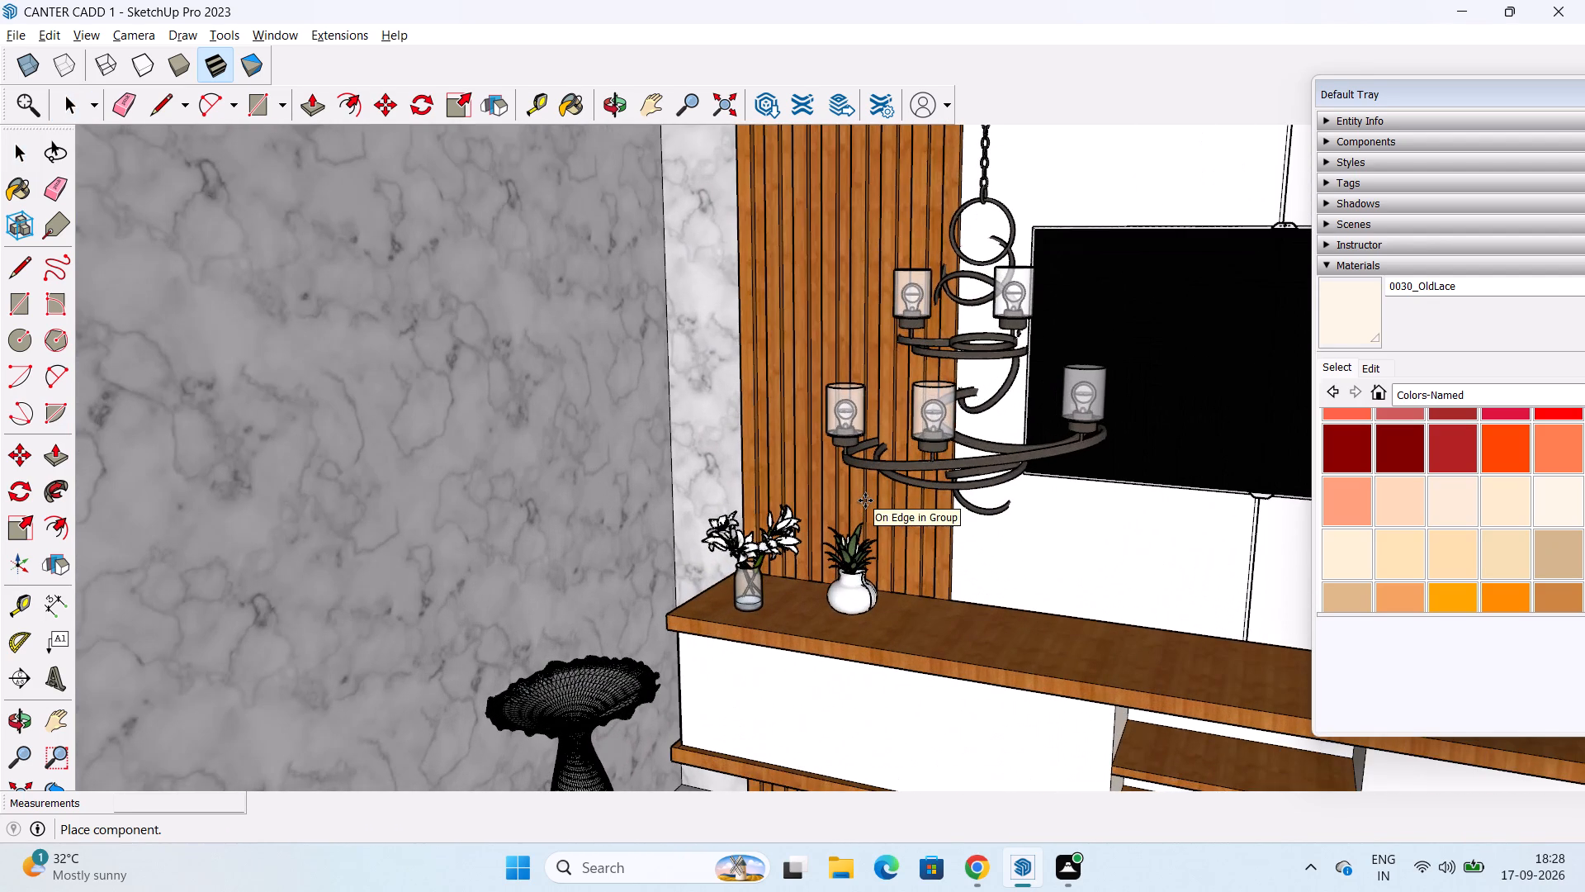
scroll(866, 501, down, 5)
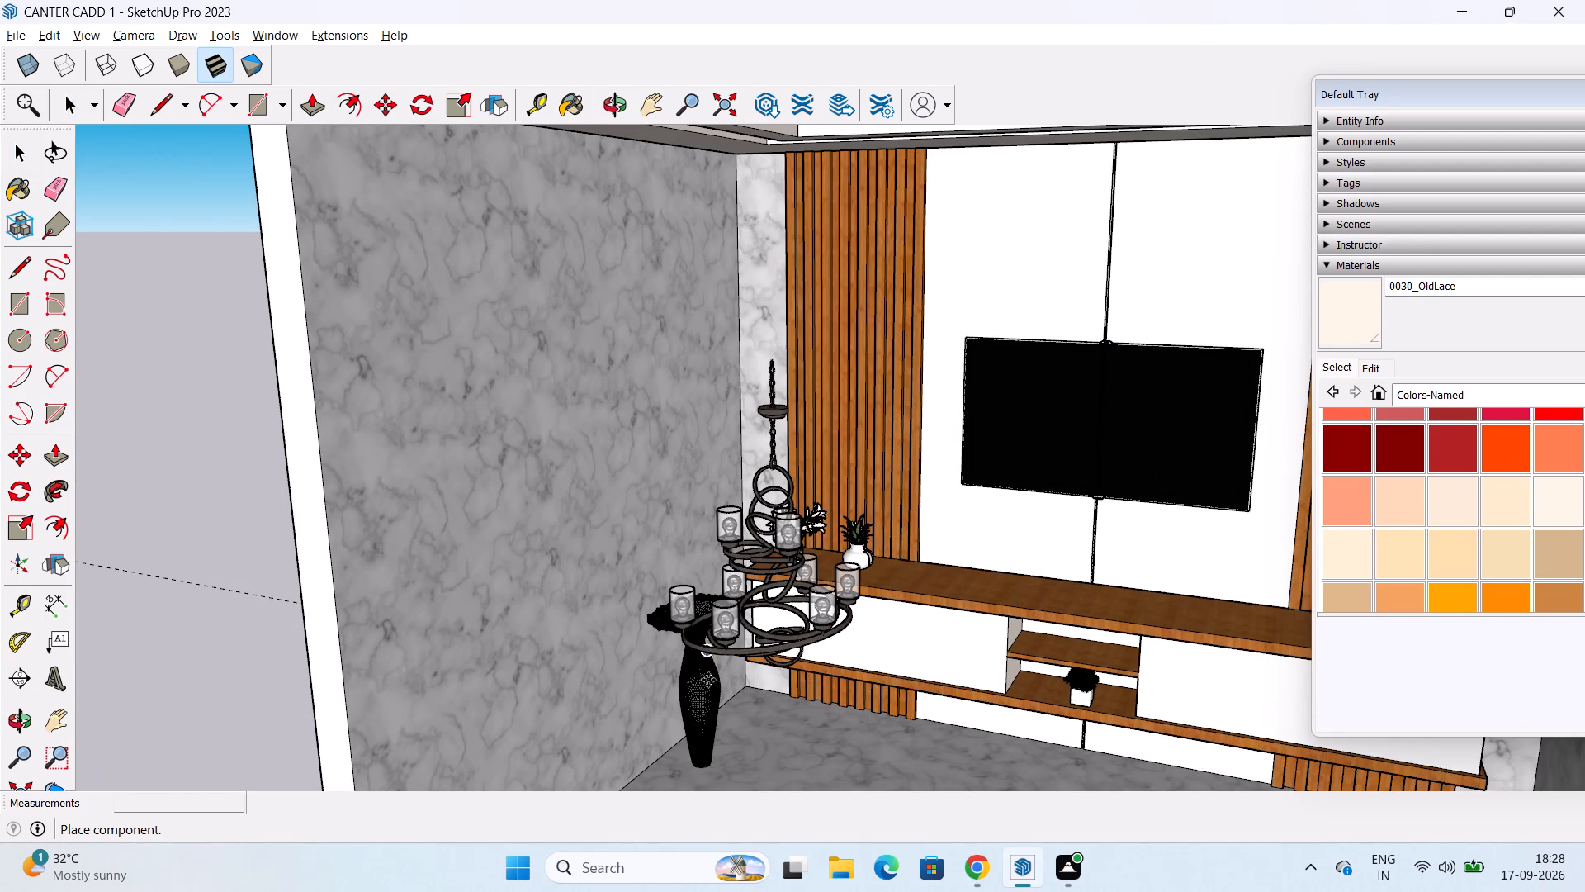
shift+middle_drag(731, 699, 711, 466)
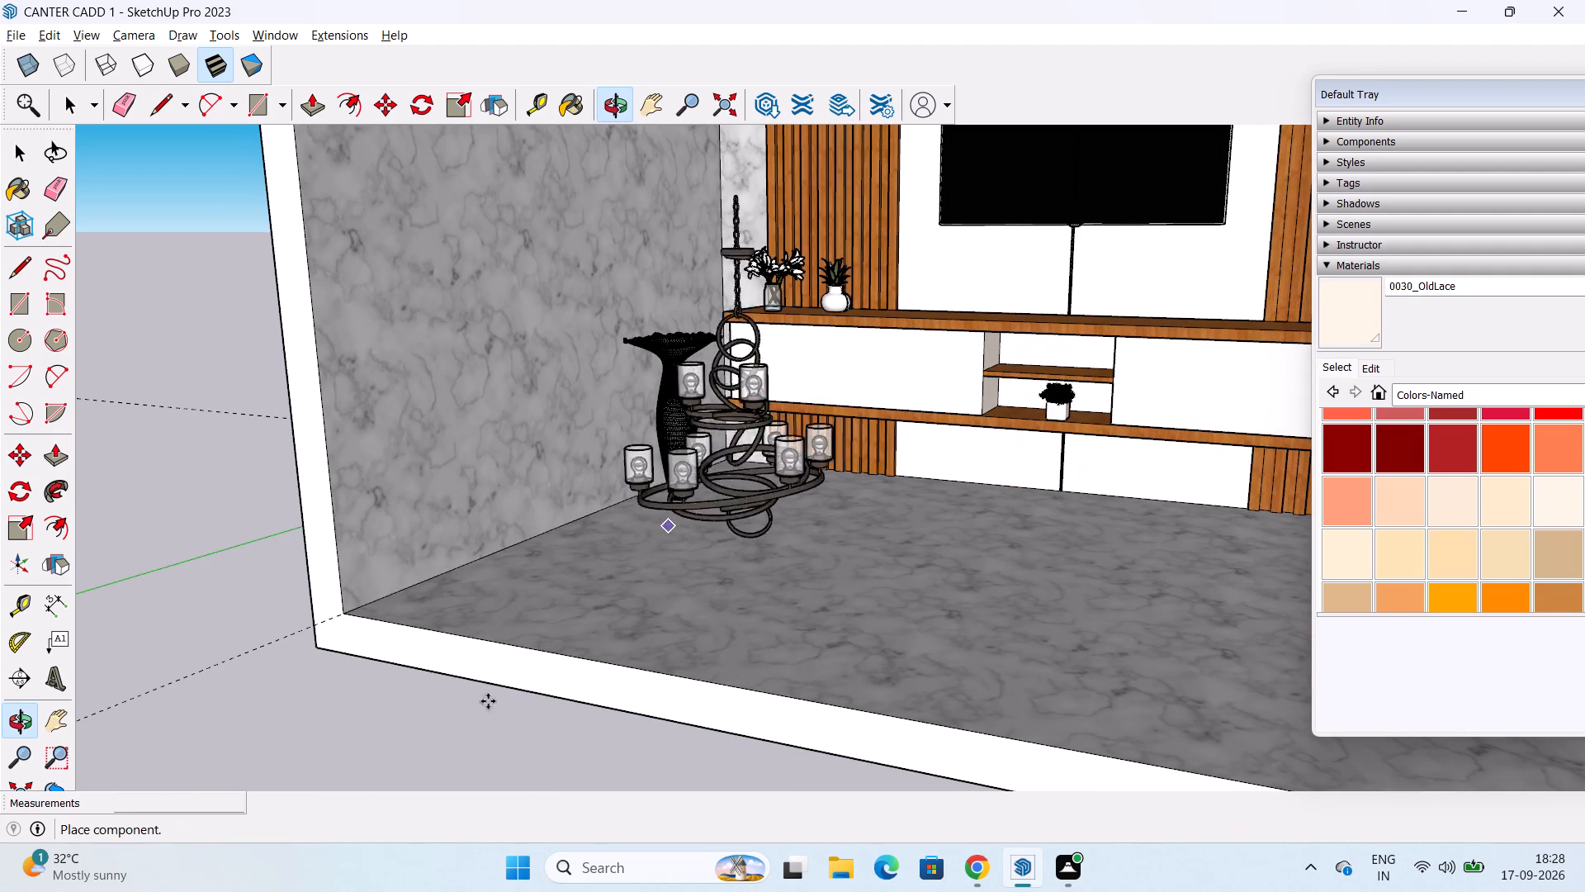
shift+middle_drag(277, 778, 409, 662)
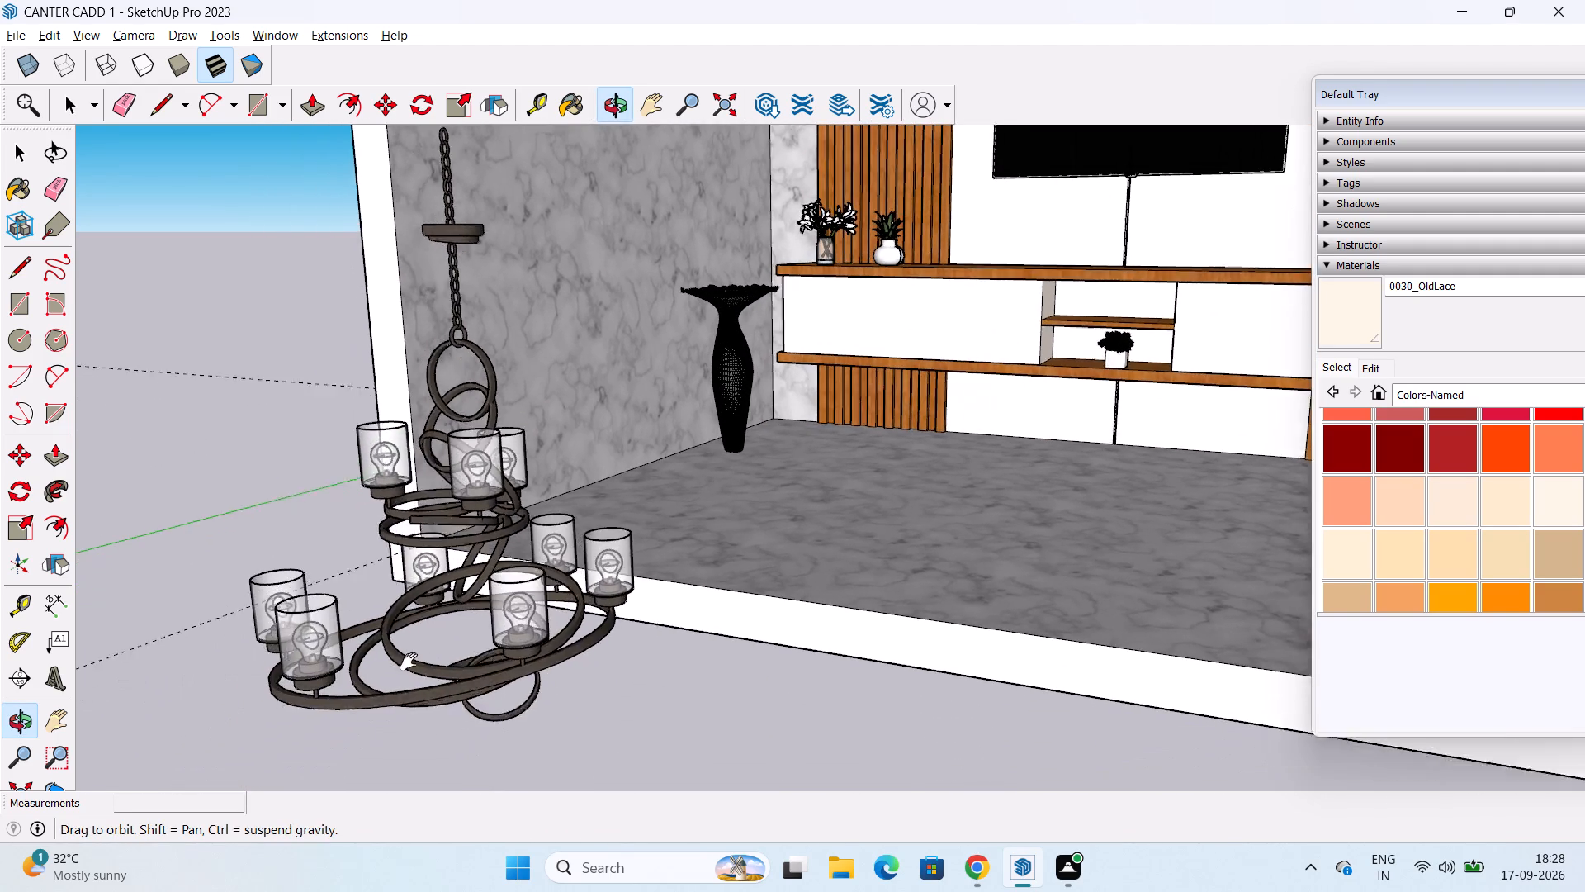
shift+middle_drag(409, 662, 410, 661)
shift+middle_drag(415, 728, 533, 431)
click(493, 537)
Move the chandelier about 10' 10" from the room's front floor corner so it hangs inside the room under the stepped ceiling.
scroll(836, 458, down, 6)
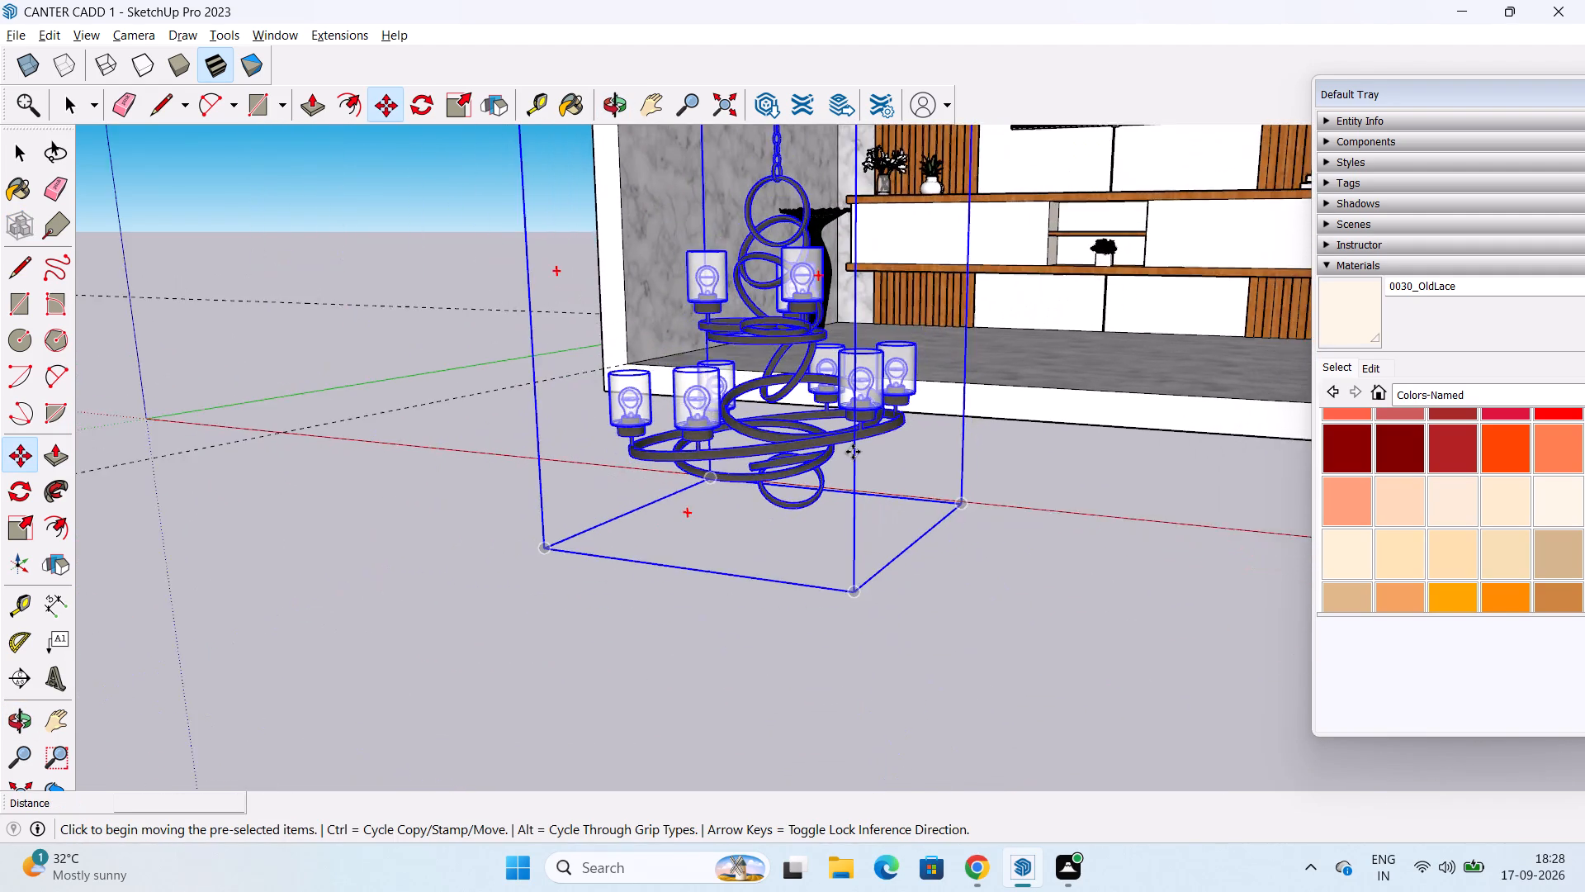
scroll(853, 452, down, 5)
middle_drag(906, 420, 713, 565)
click(24, 463)
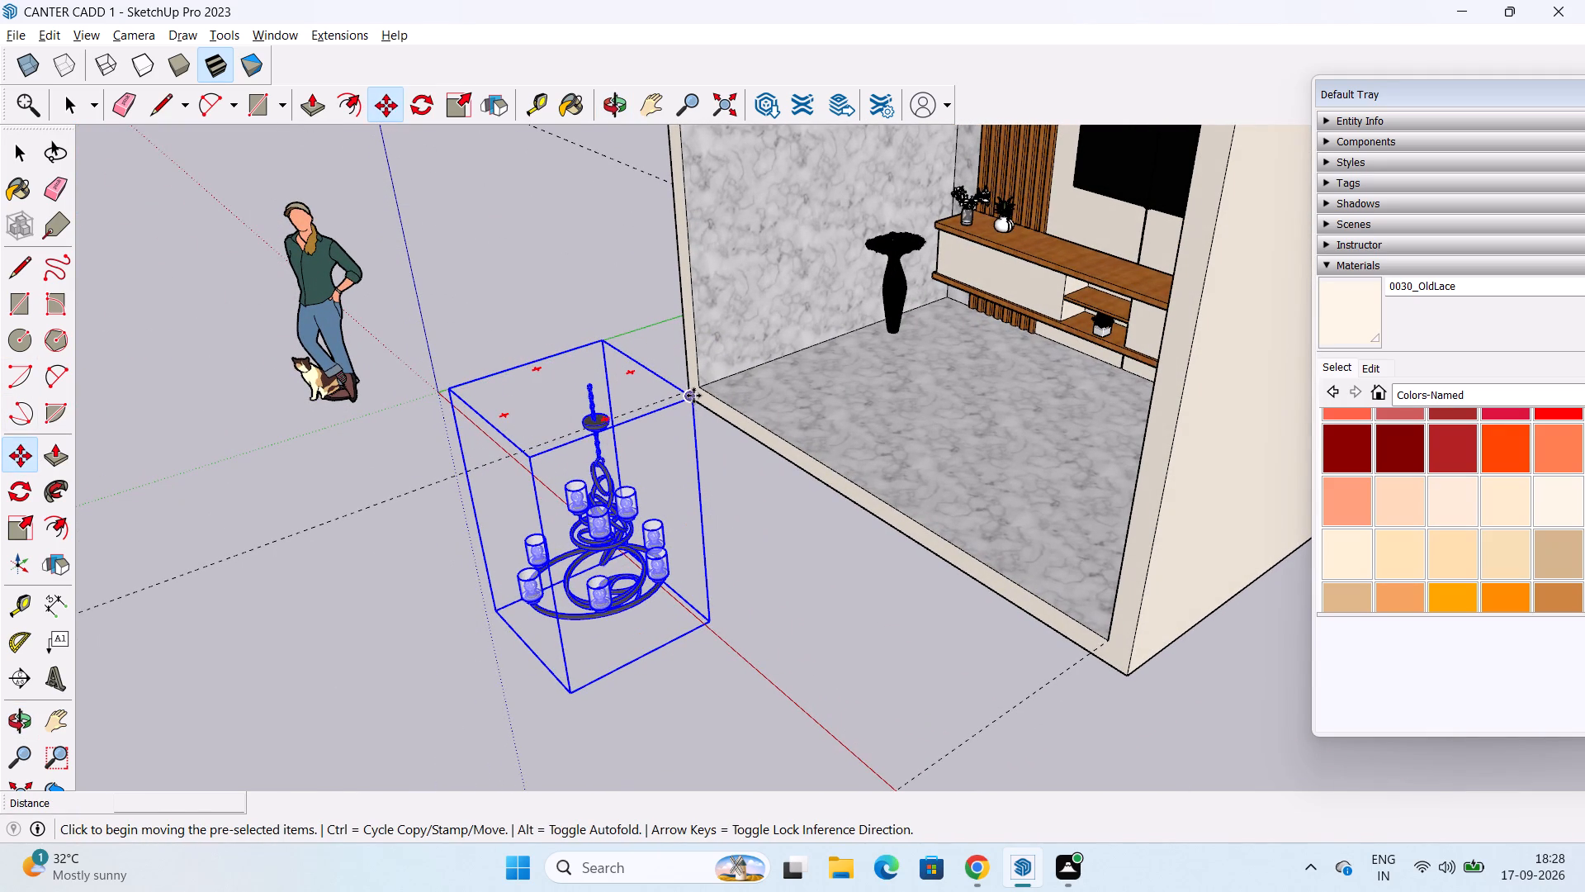
click(690, 395)
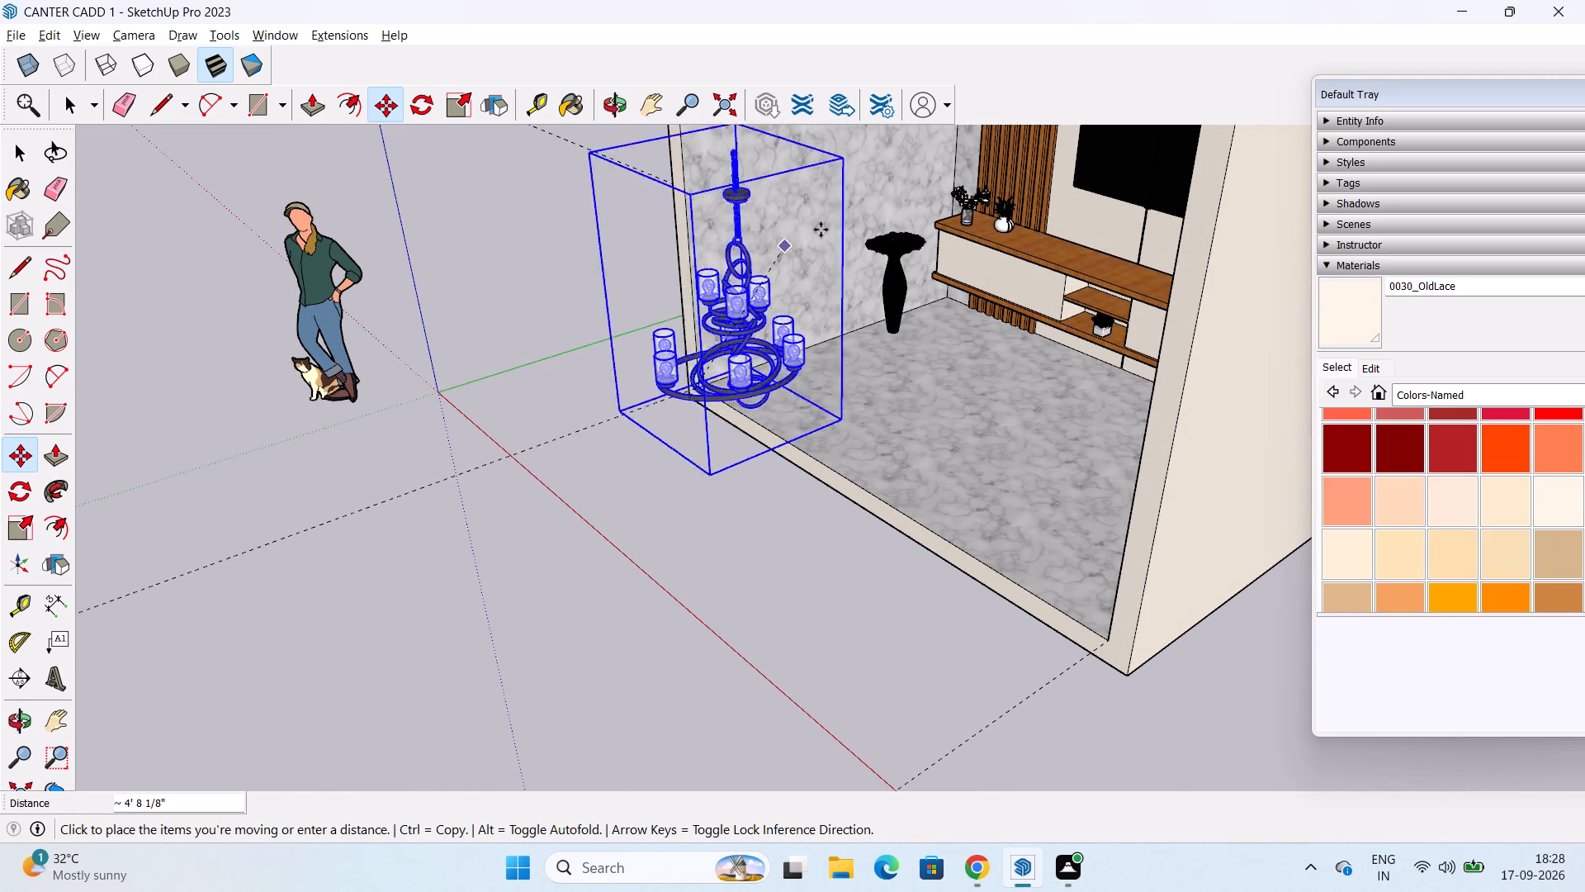
shift+middle_drag(854, 213, 859, 581)
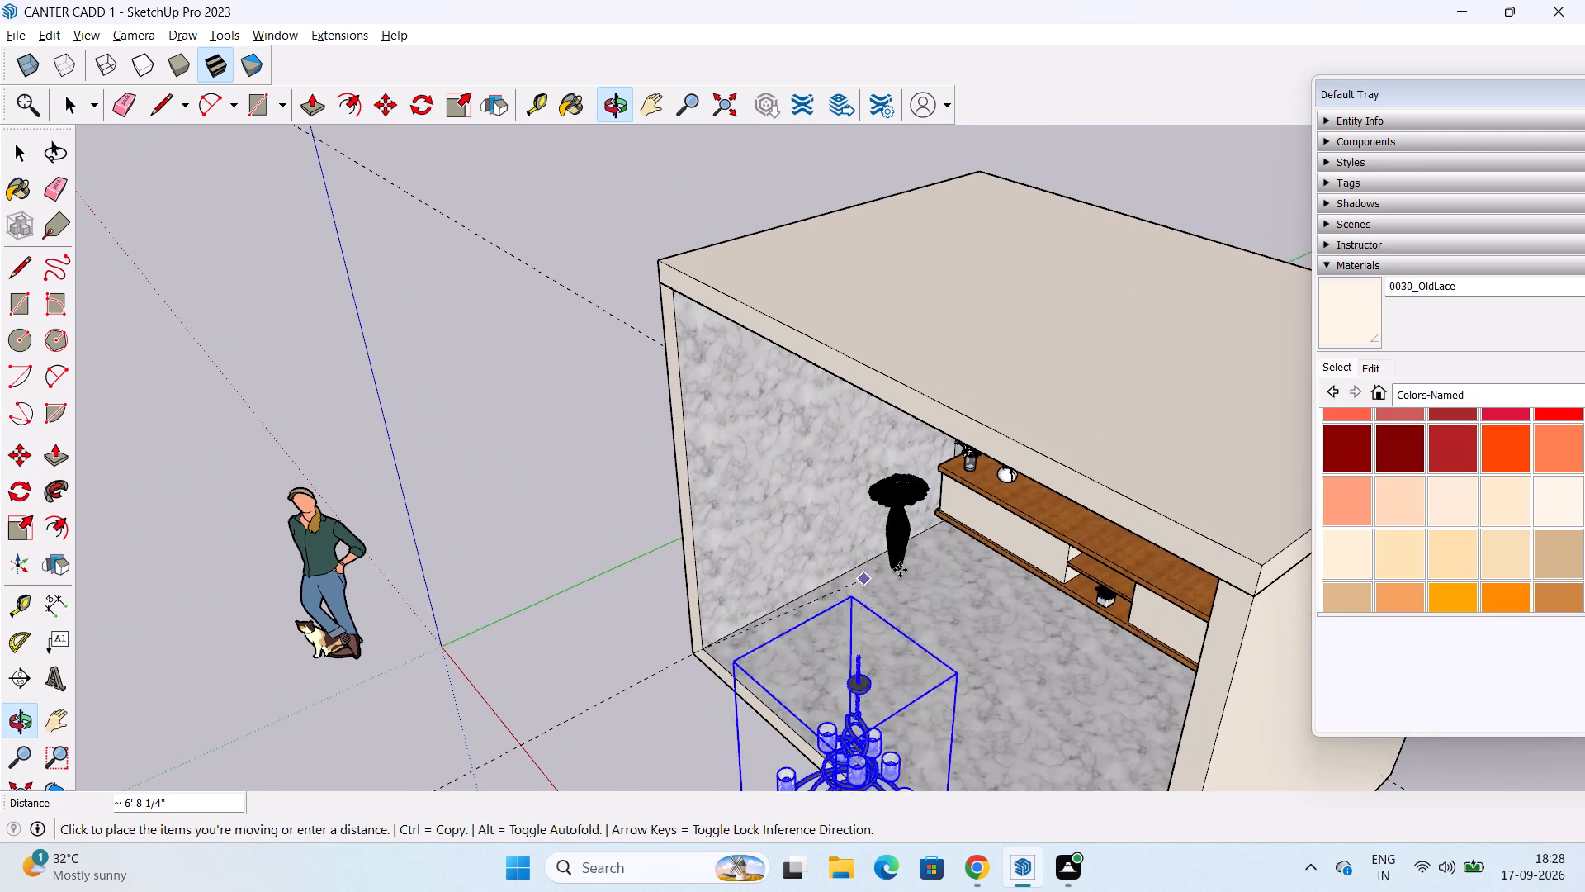
scroll(944, 524, up, 5)
middle_drag(951, 467, 1086, 208)
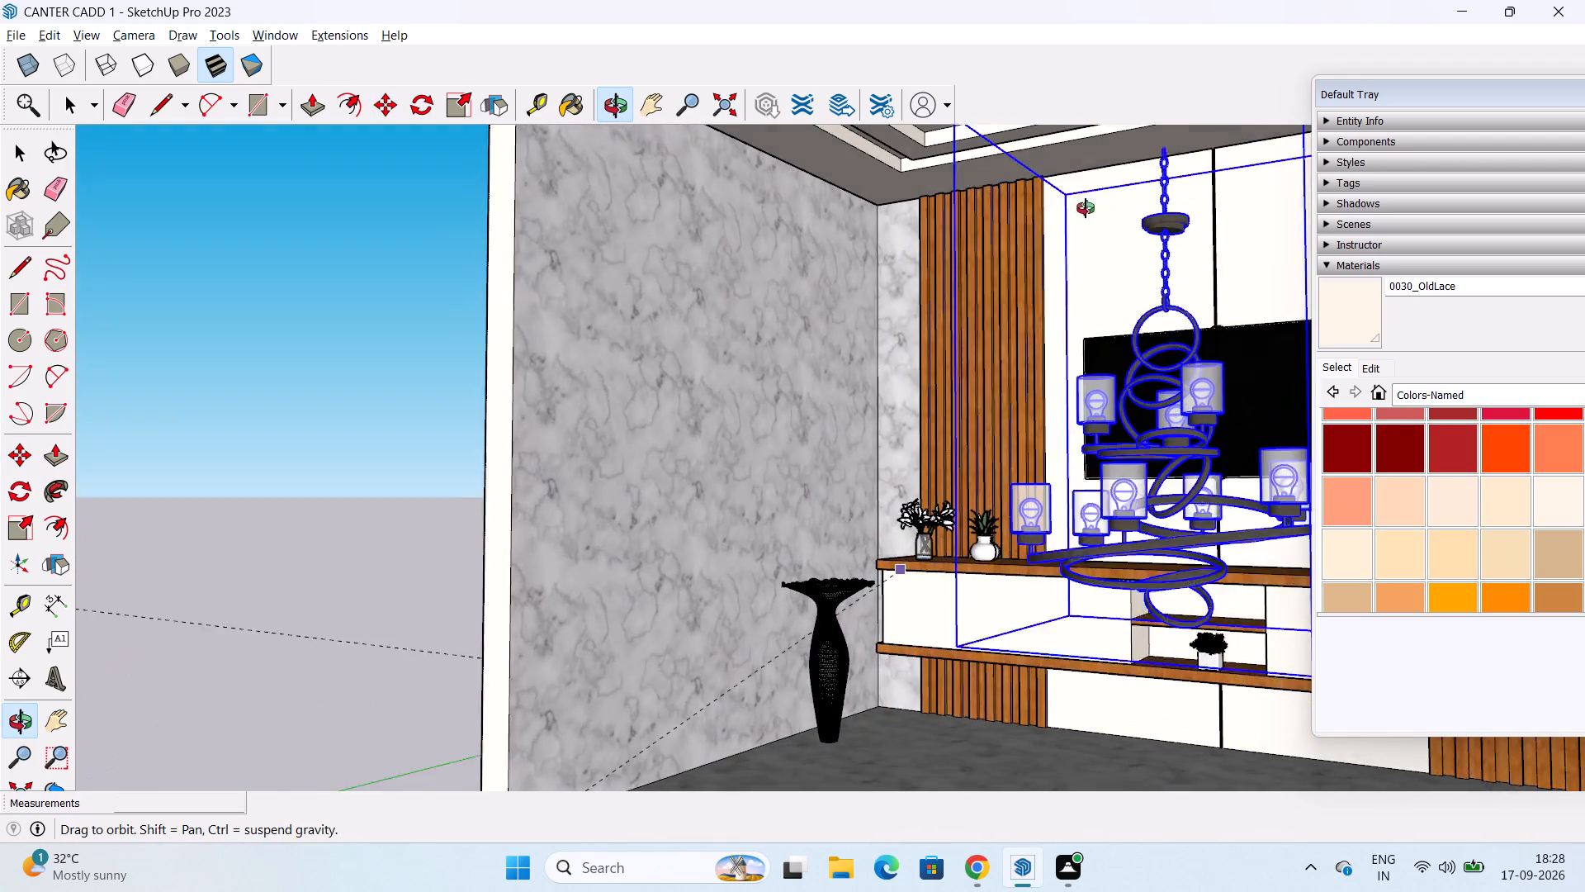
middle_drag(1086, 208, 1089, 191)
shift+middle_drag(1088, 192, 1020, 451)
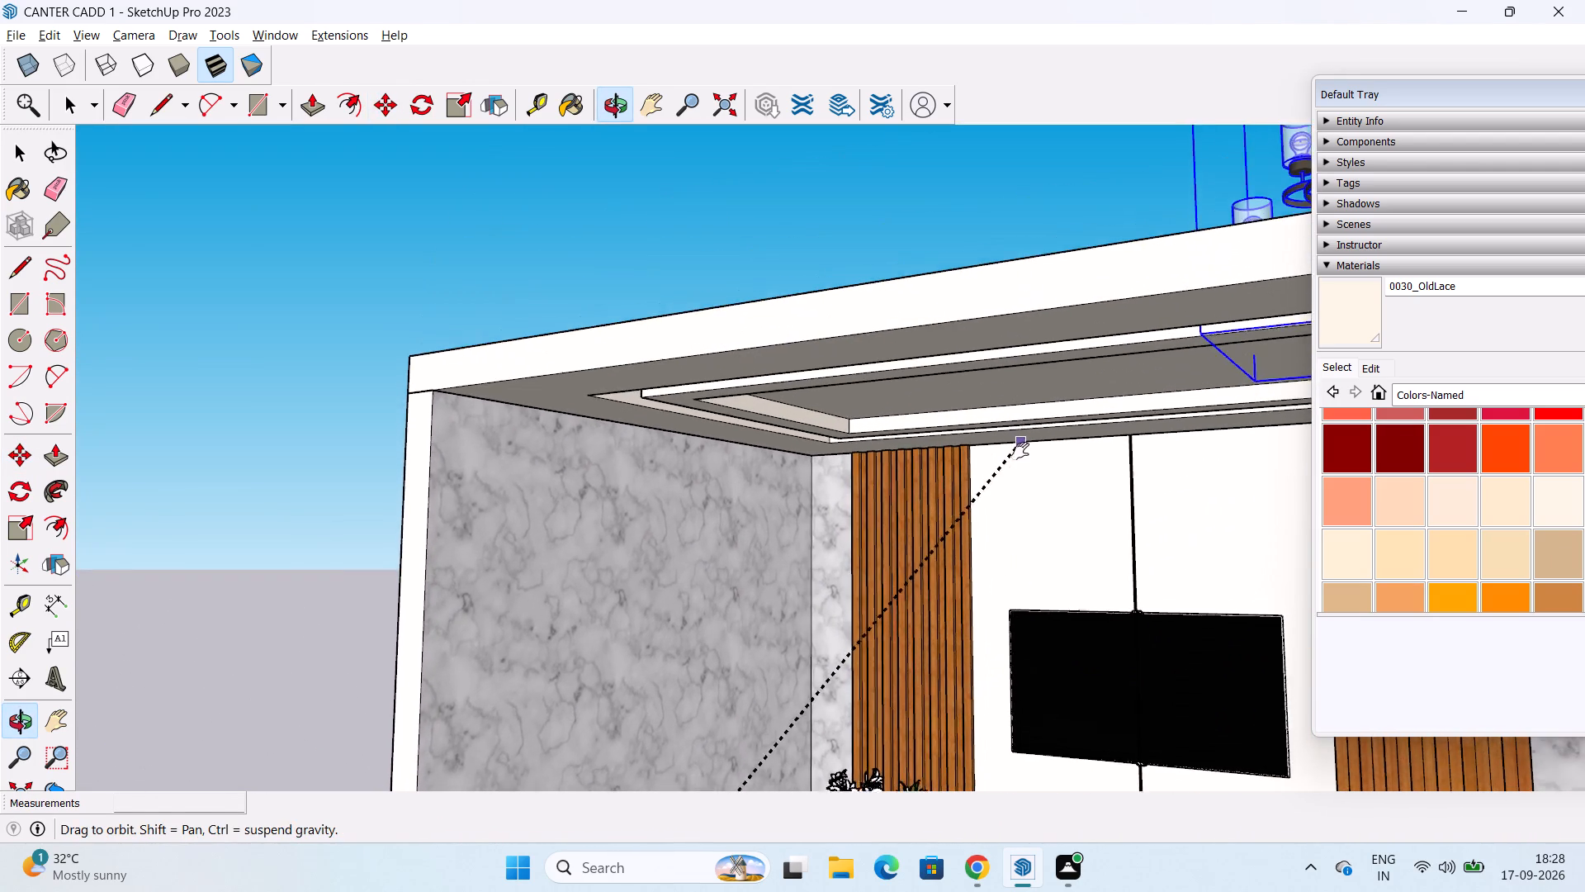
shift+middle_drag(1020, 451, 1020, 452)
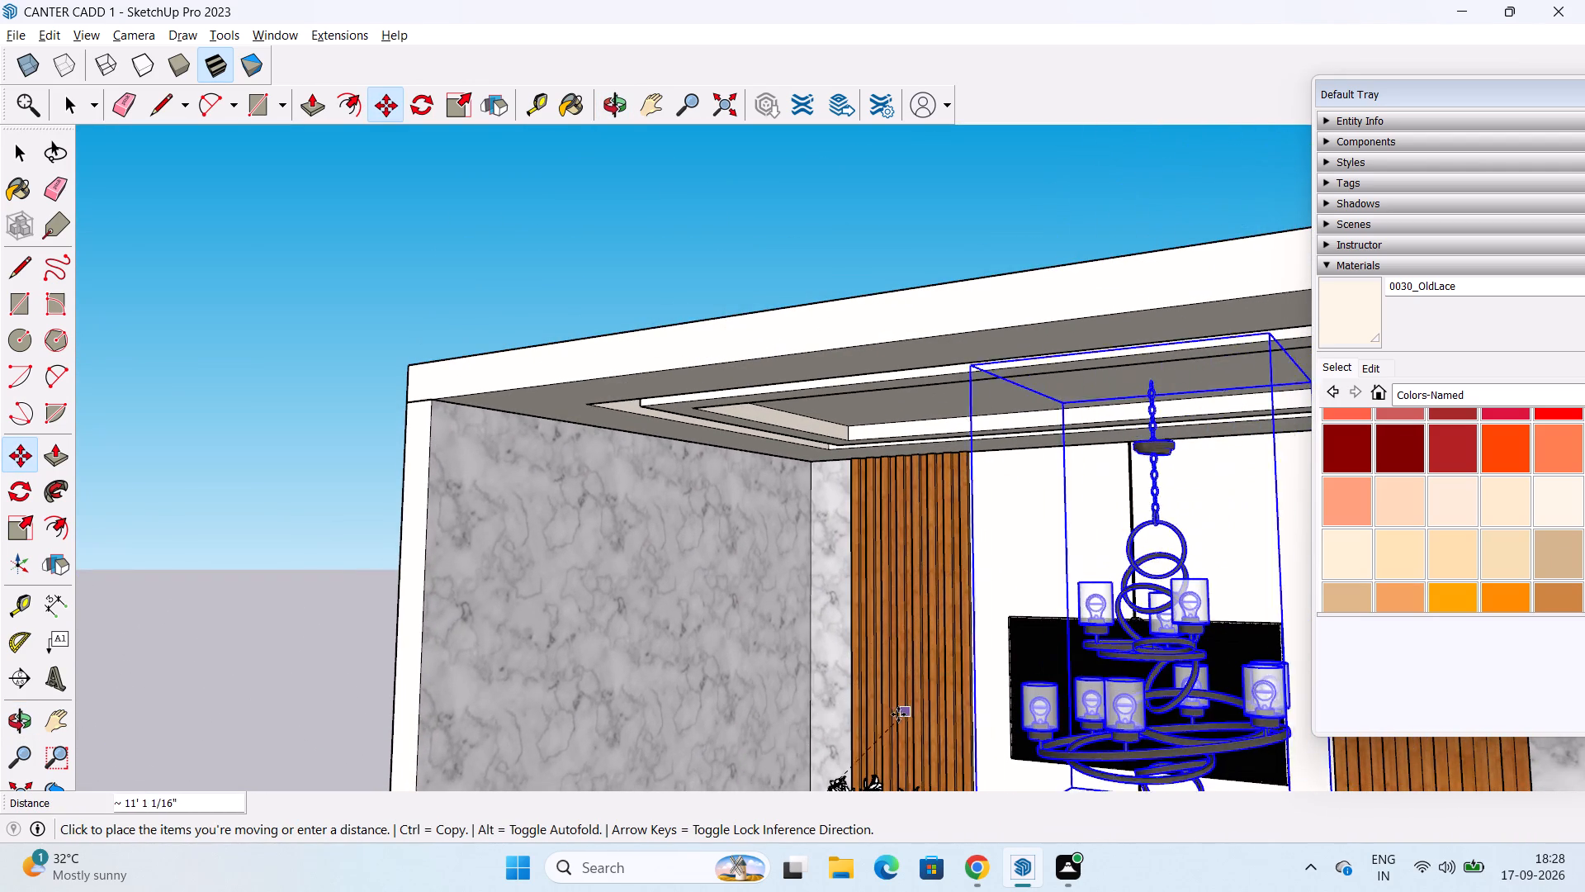
click(849, 713)
Move the chandelier about 1' 3 7/8" along the green axis toward the TV wall.
scroll(953, 610, down, 6)
middle_drag(958, 615, 982, 562)
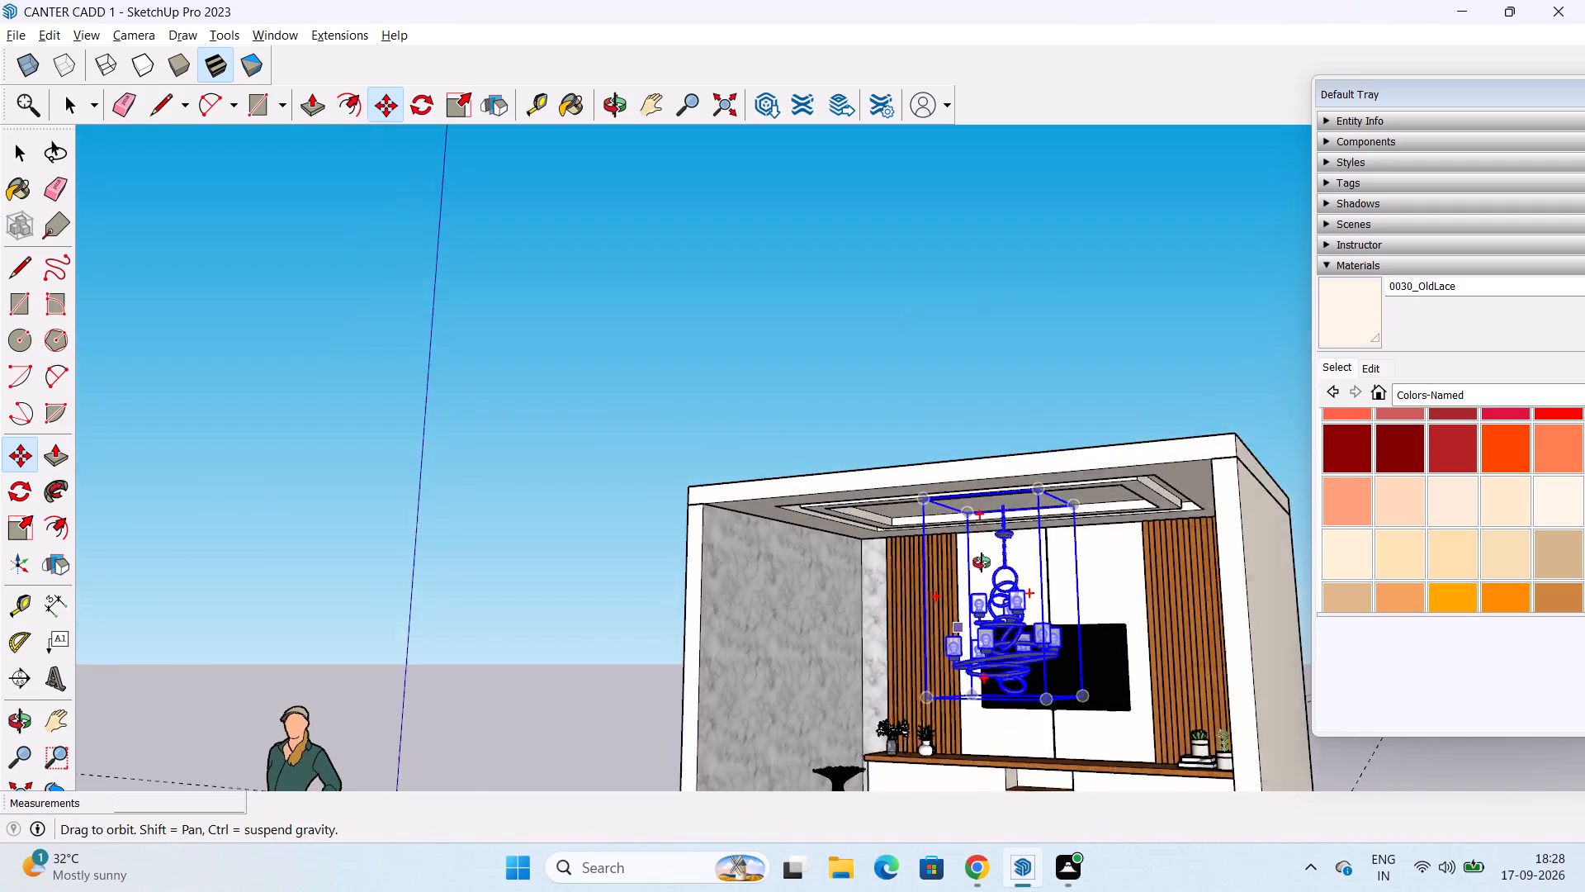
middle_drag(982, 562, 1034, 297)
middle_drag(1068, 492, 988, 557)
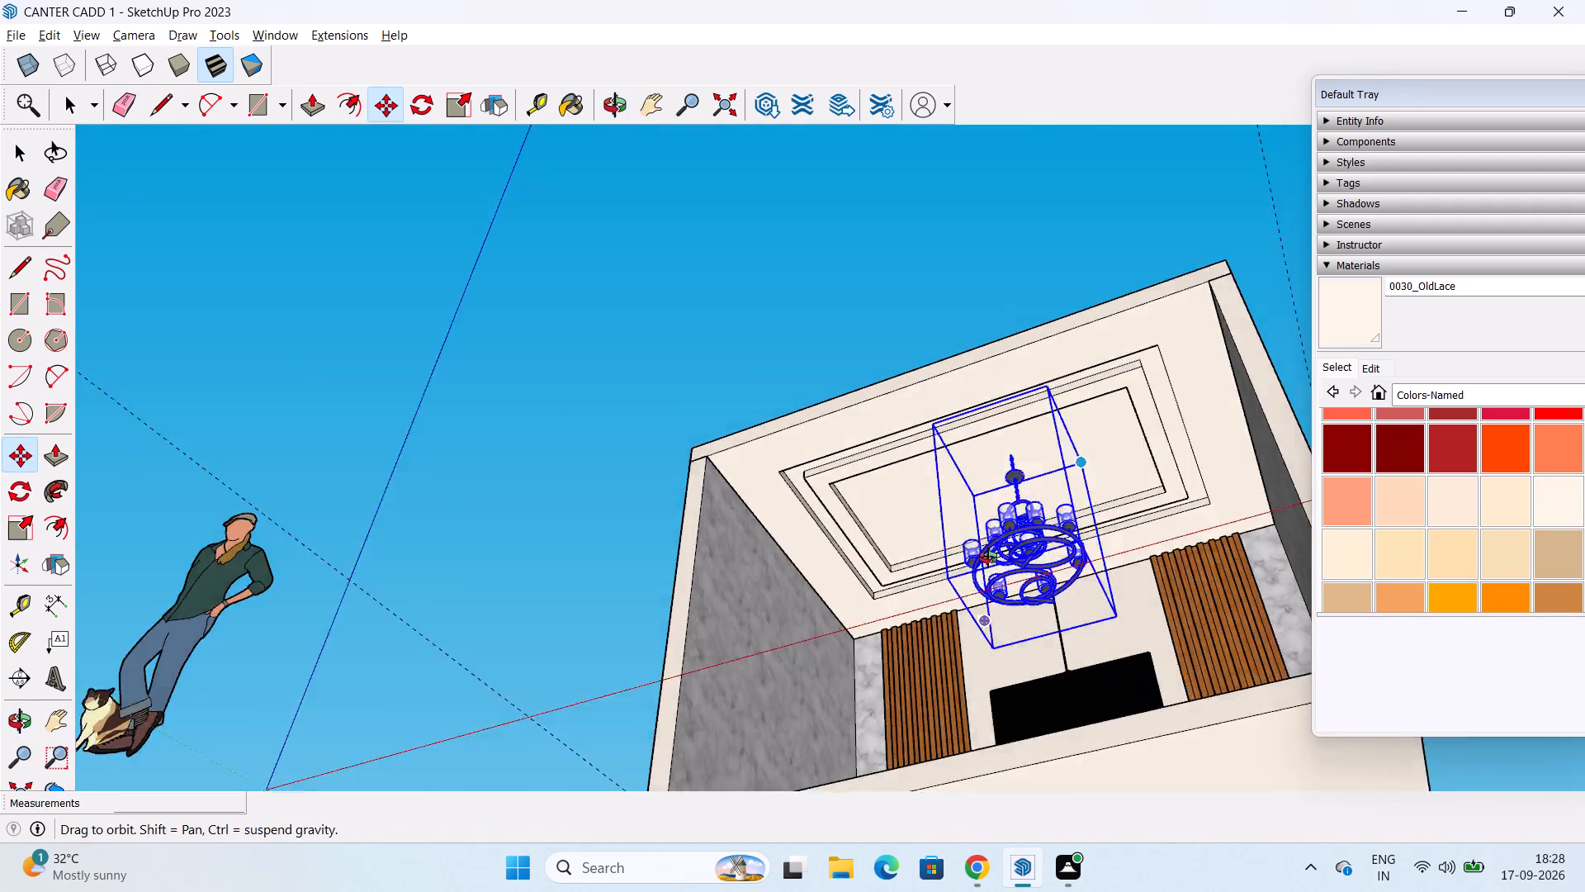
middle_drag(988, 557, 907, 608)
scroll(1019, 462, up, 5)
scroll(1101, 422, up, 2)
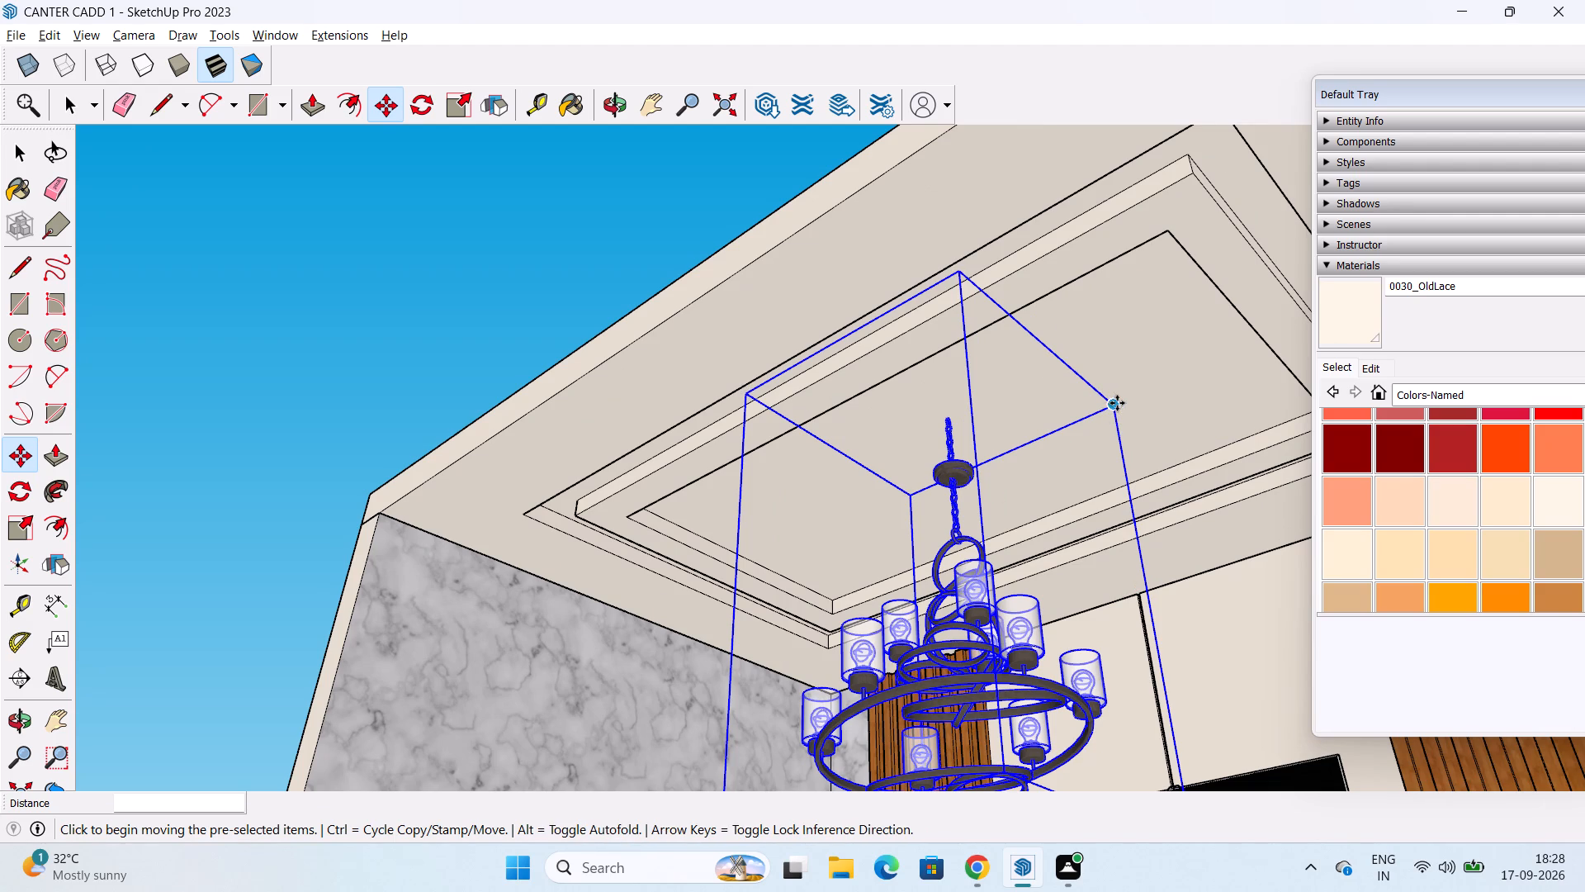
click(1112, 406)
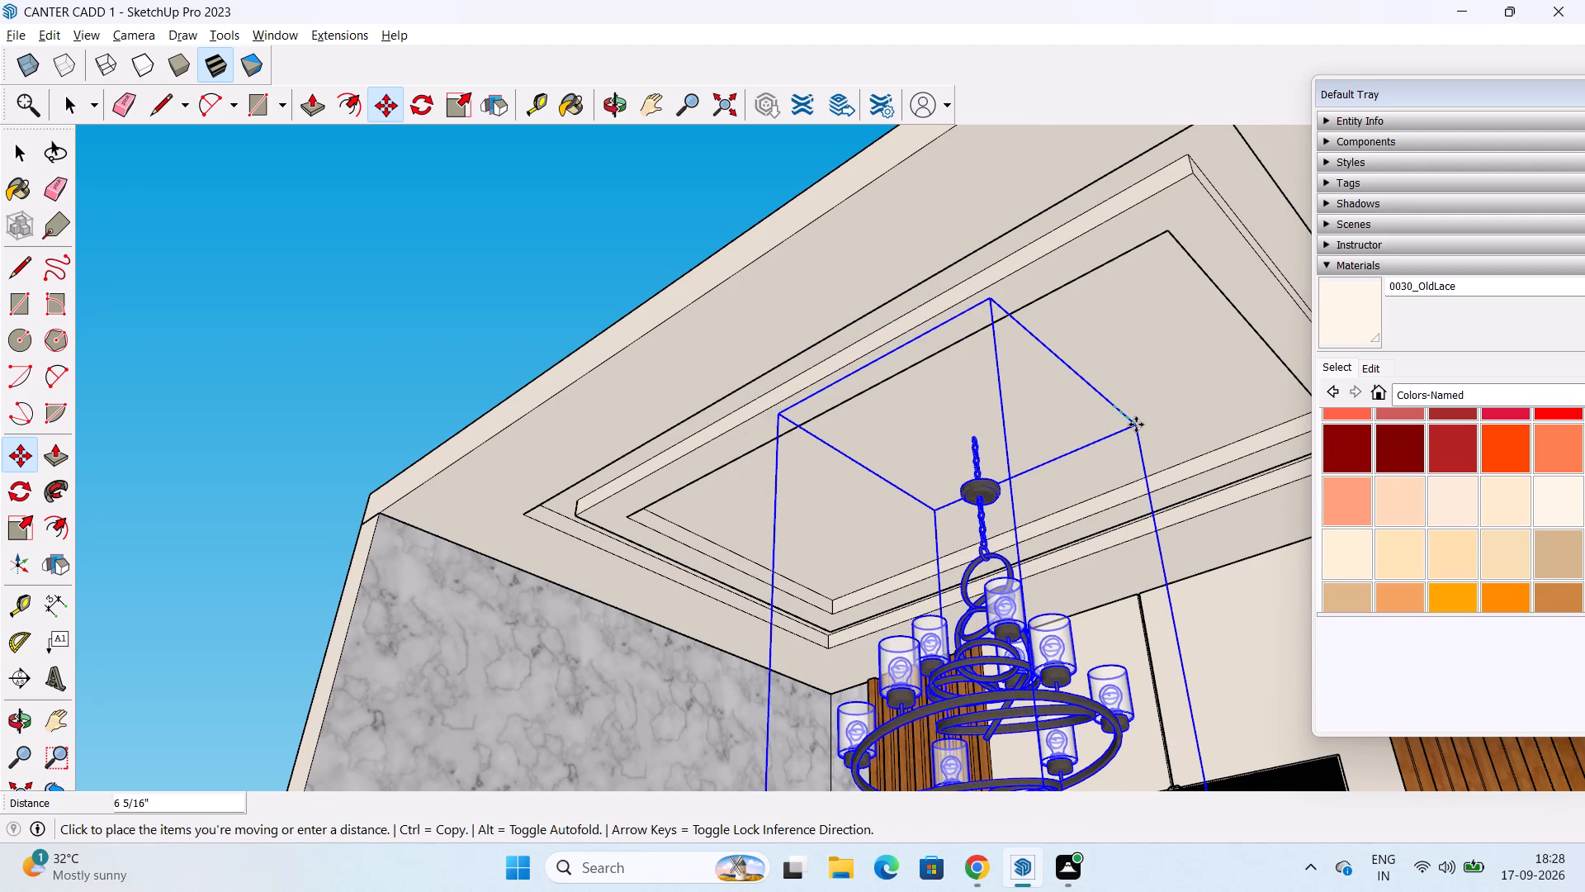
click(1167, 453)
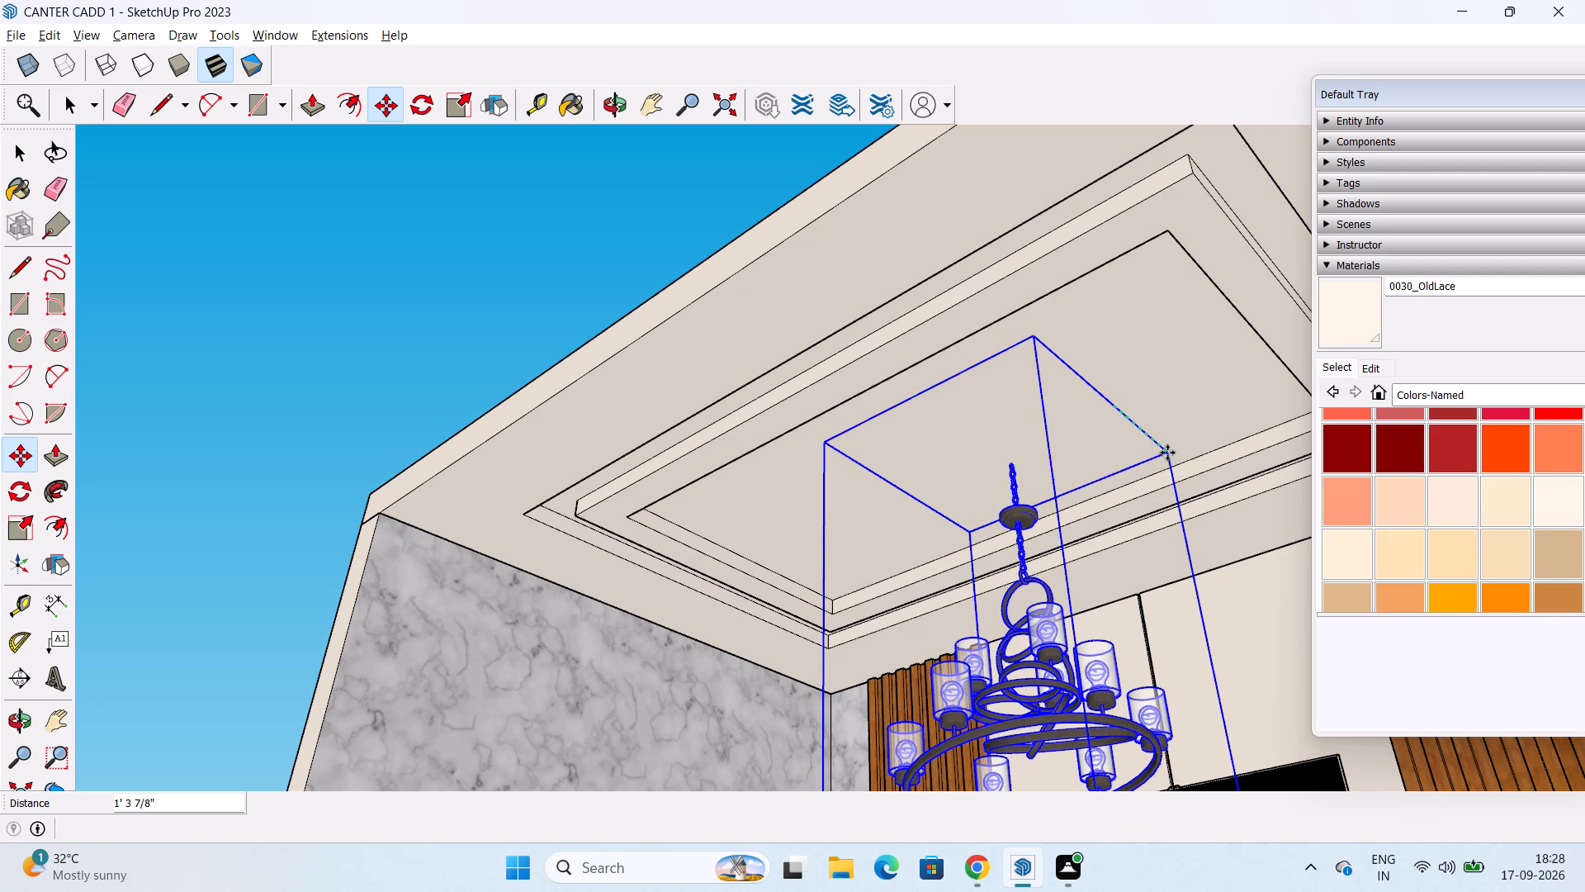
Move the chandelier slightly sideways toward the marble side wall to centre it under the stepped ceiling.
scroll(1105, 479, down, 1)
middle_drag(1109, 469, 1176, 334)
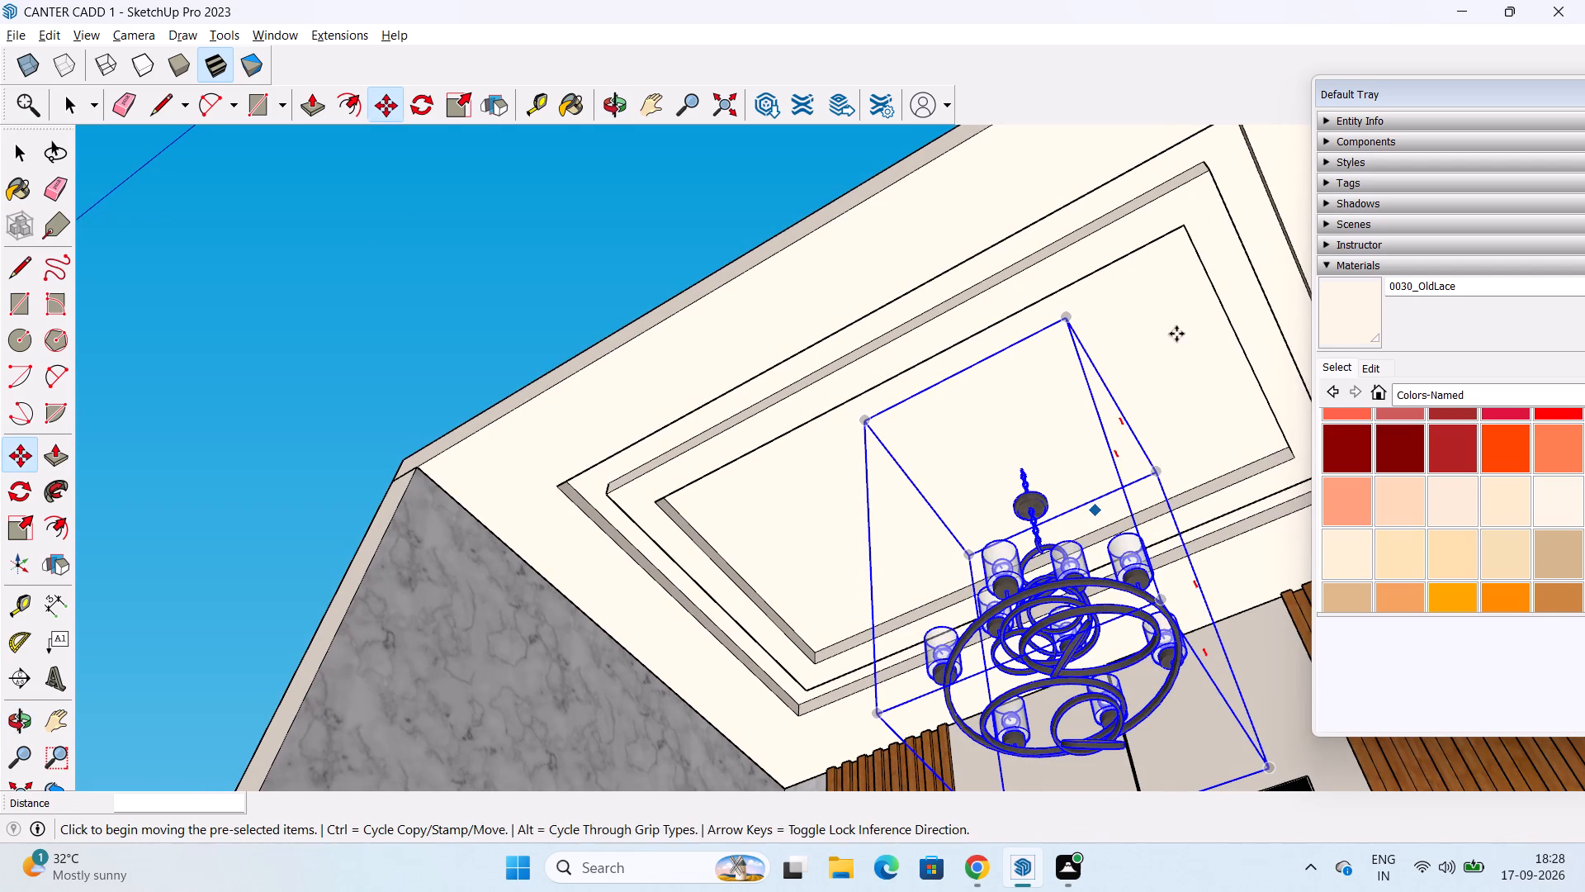
drag(865, 420, 854, 427)
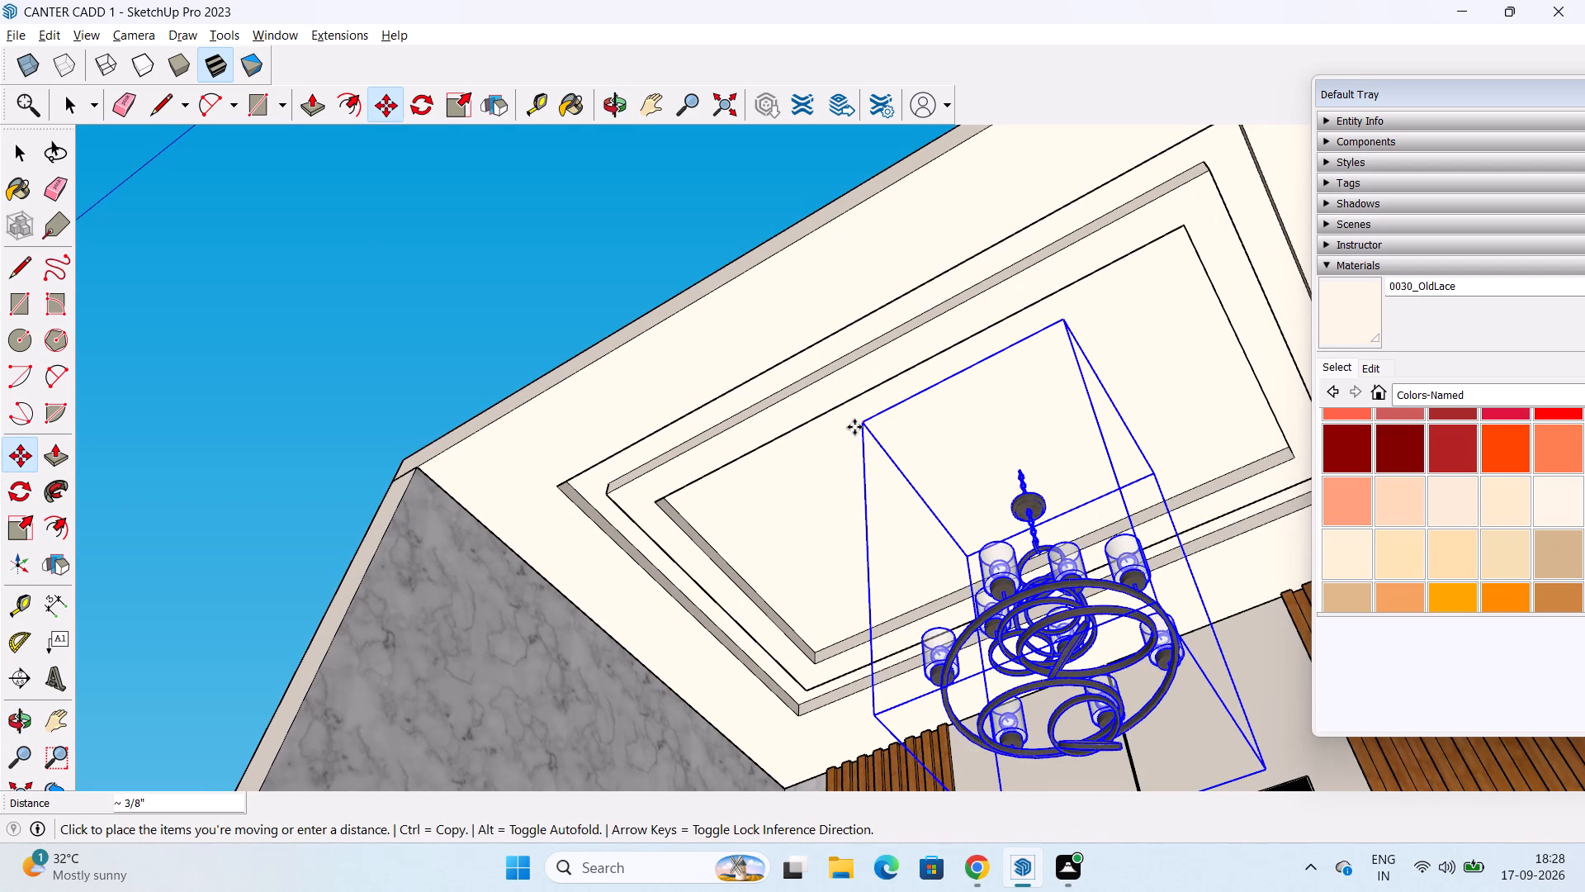
drag(854, 427, 816, 458)
Raise the chandelier about 8 3/16" along the blue axis so its chain reaches the ceiling.
scroll(923, 409, down, 2)
middle_drag(923, 420, 945, 638)
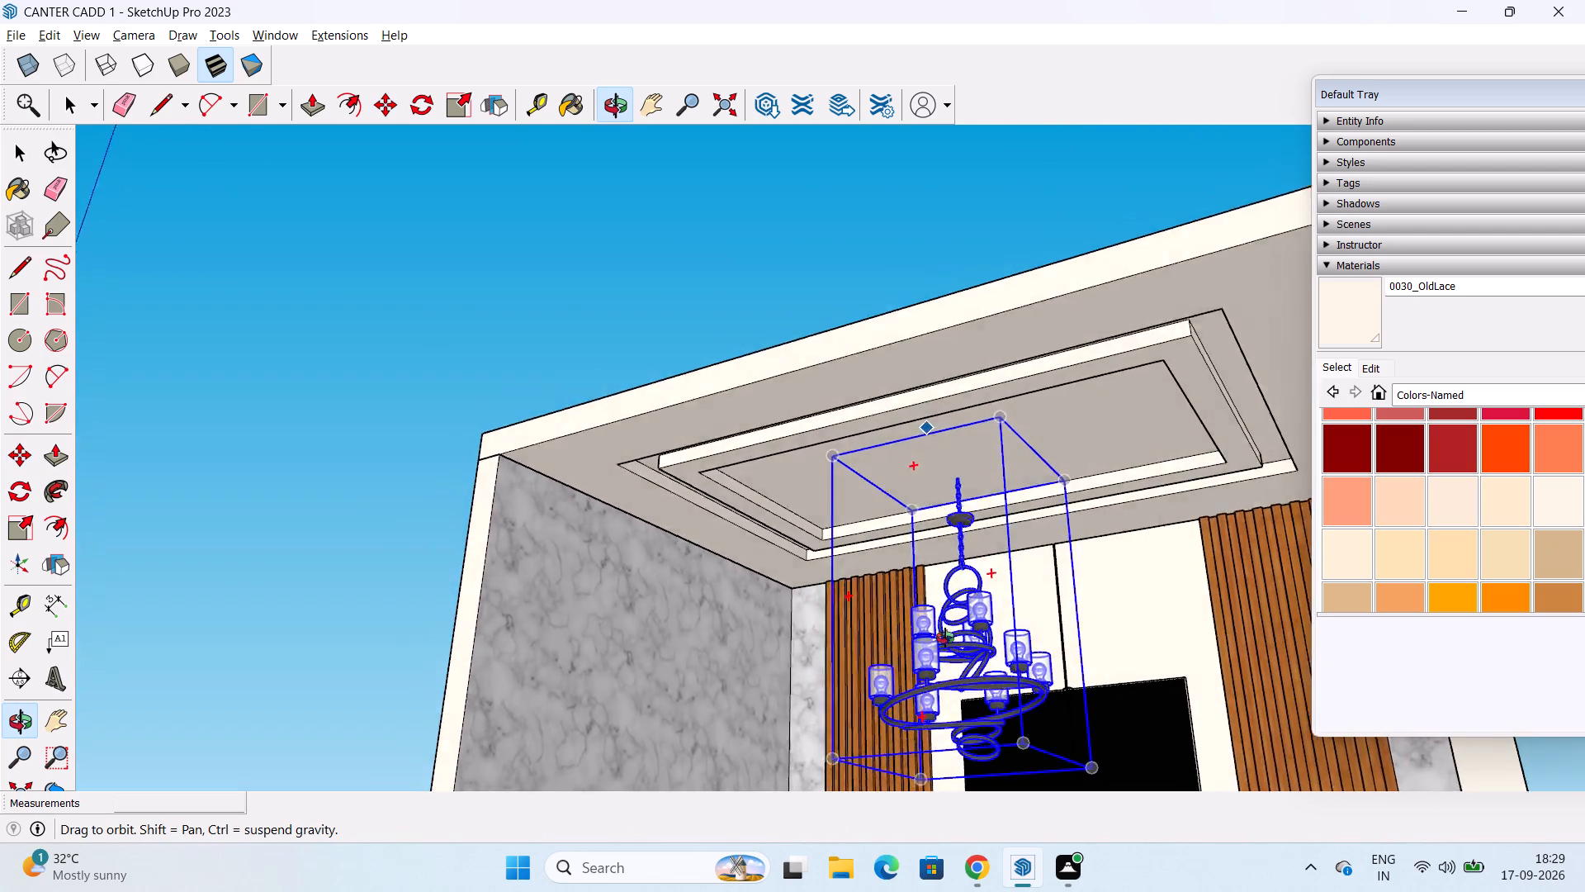
middle_drag(945, 638, 990, 780)
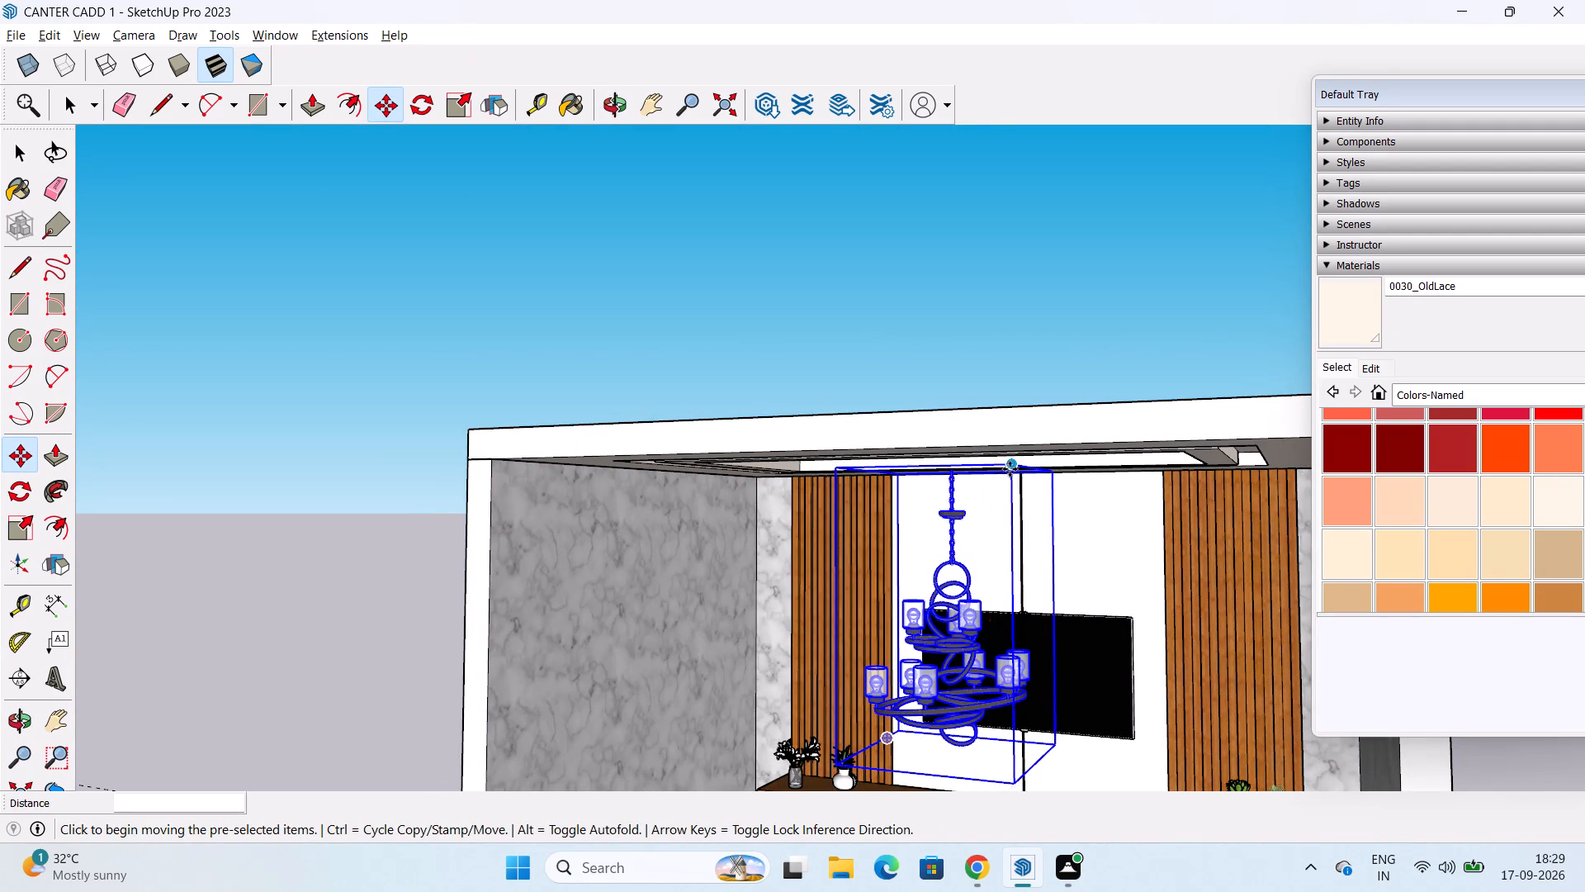
scroll(1010, 469, up, 5)
click(1014, 460)
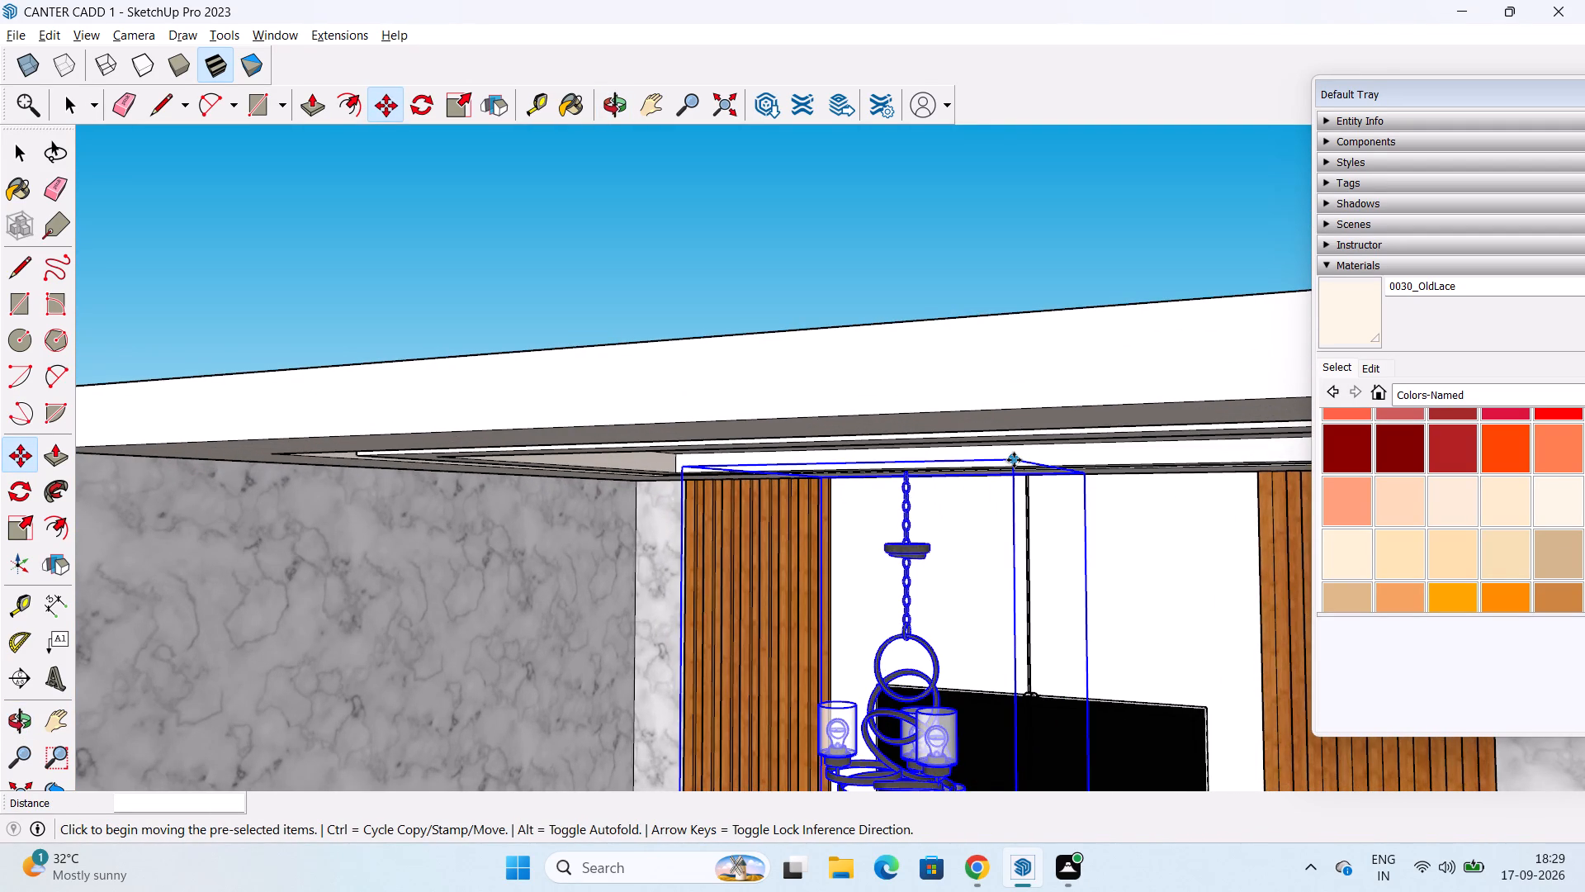
click(1013, 372)
Deselect the chandelier and examine its position against the stepped ceiling and roof from the front, above and below.
middle_drag(961, 508, 973, 642)
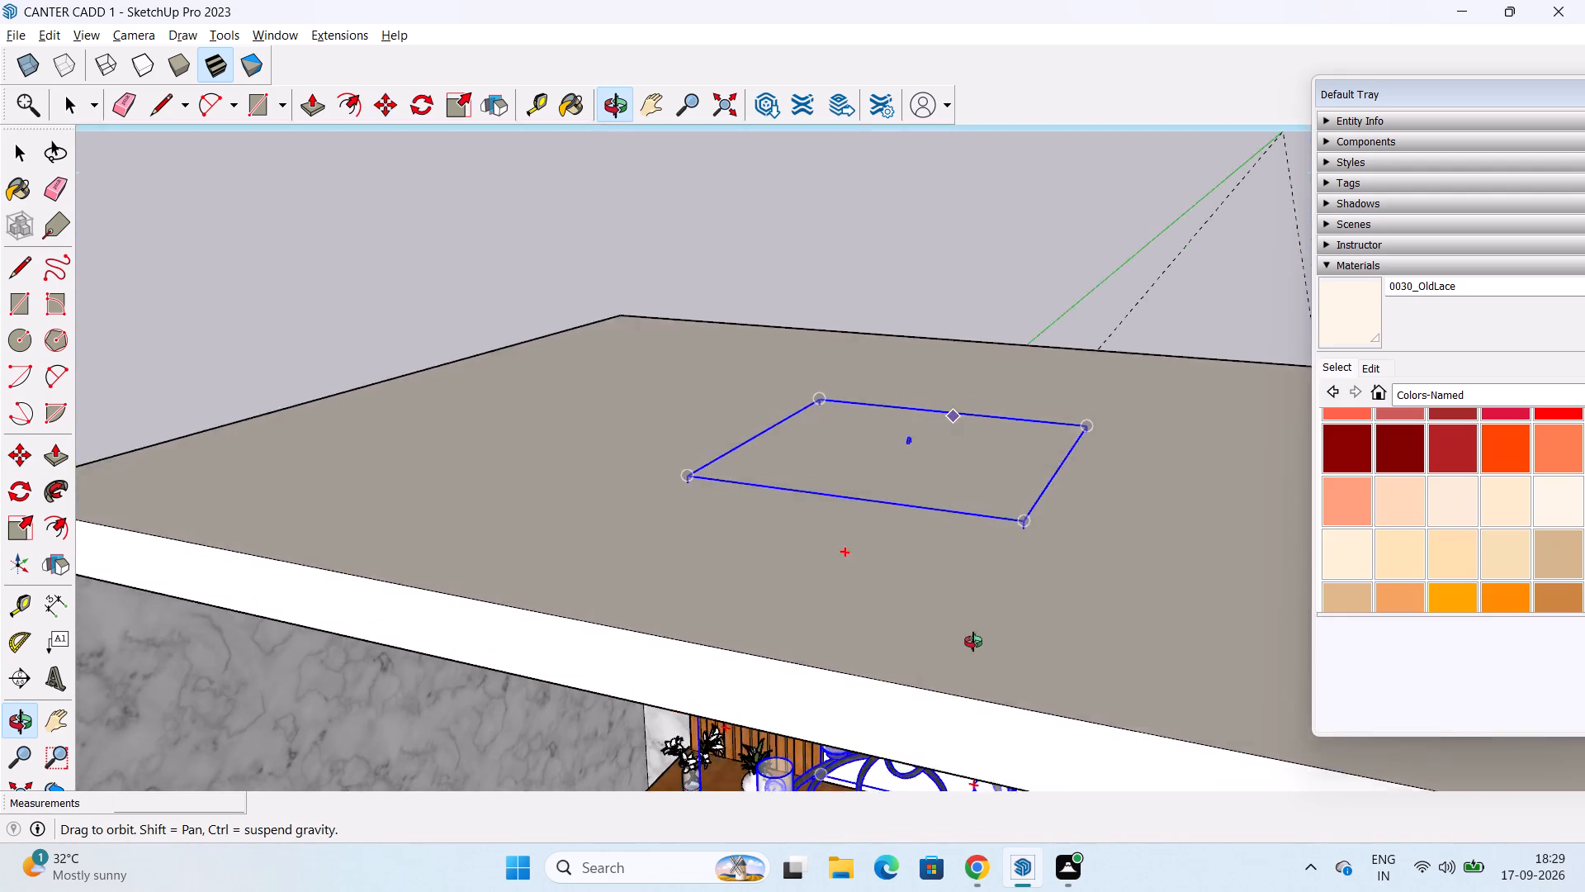
middle_drag(973, 642, 1024, 405)
scroll(1029, 387, down, 3)
scroll(1039, 580, down, 2)
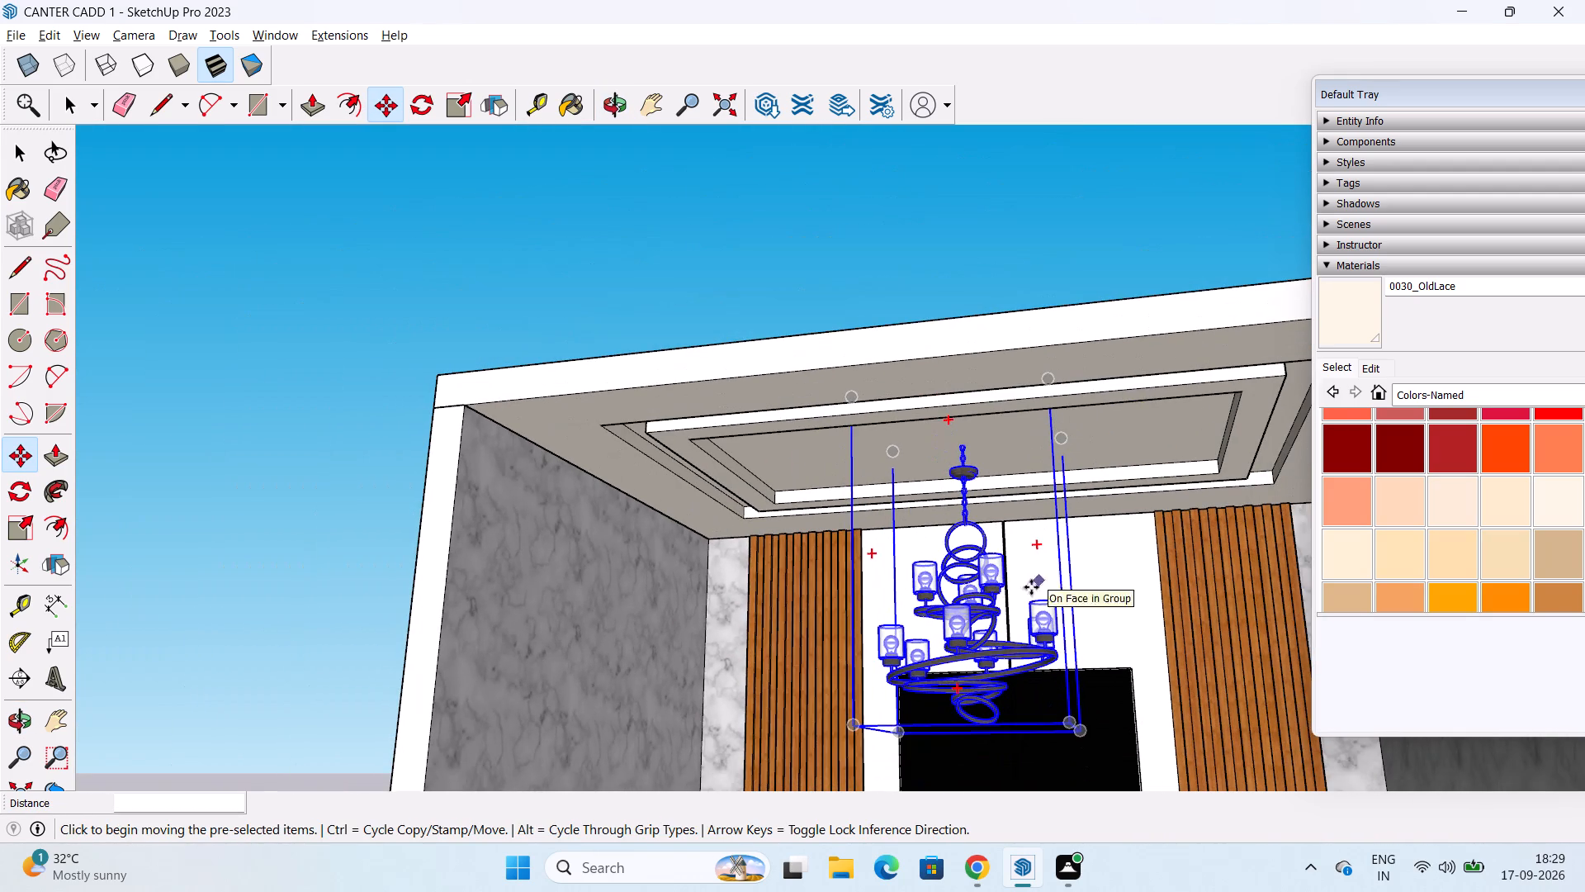
key(space)
scroll(916, 579, down, 6)
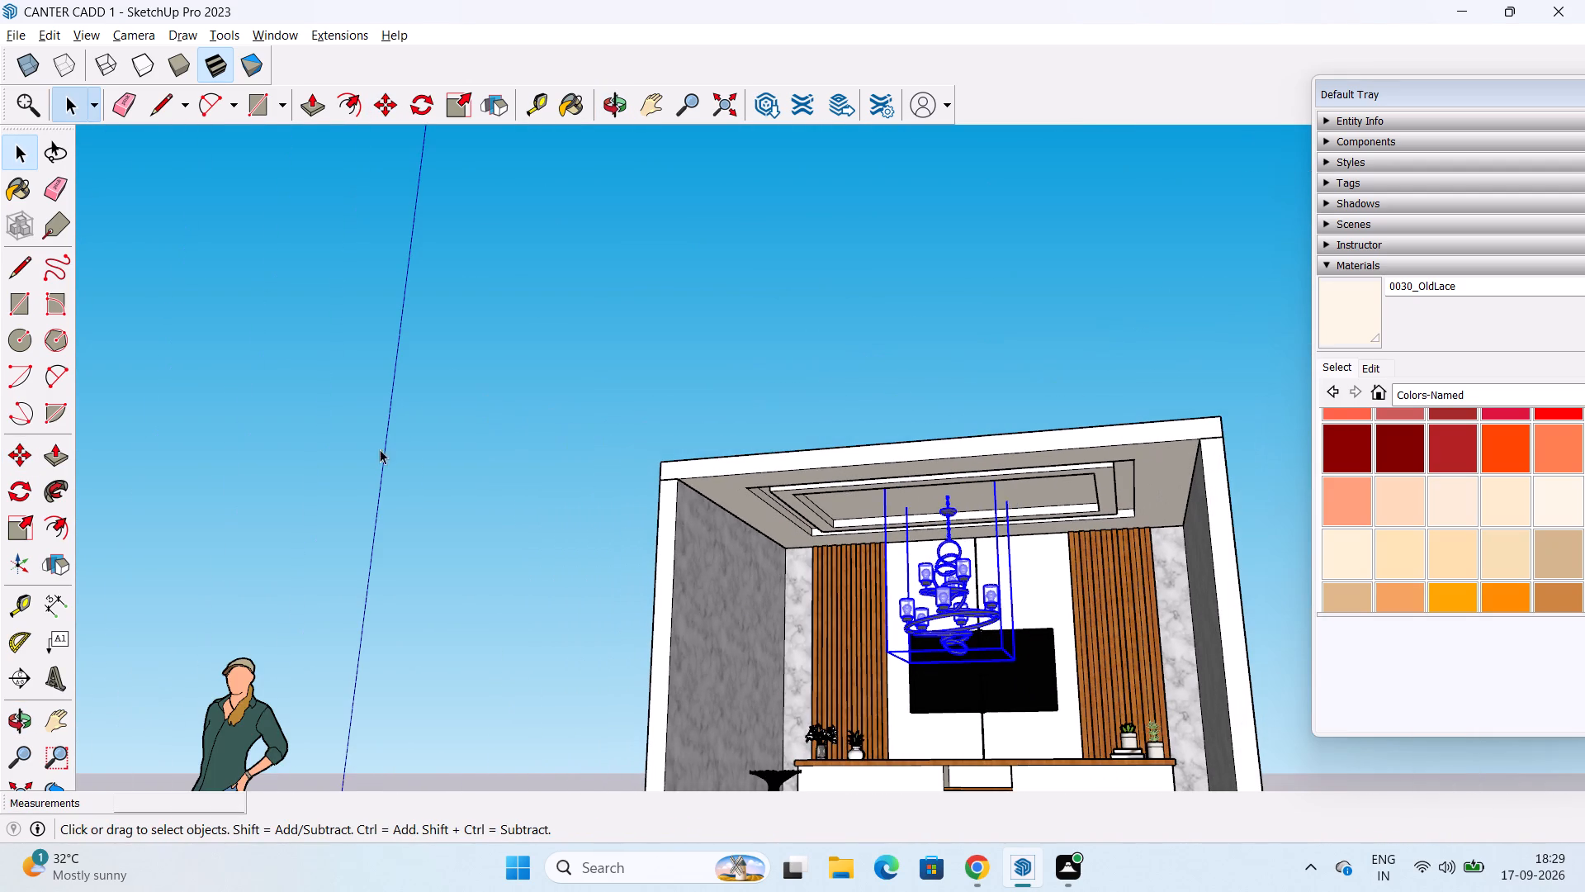
click(441, 610)
scroll(893, 580, down, 1)
middle_drag(934, 640, 1020, 733)
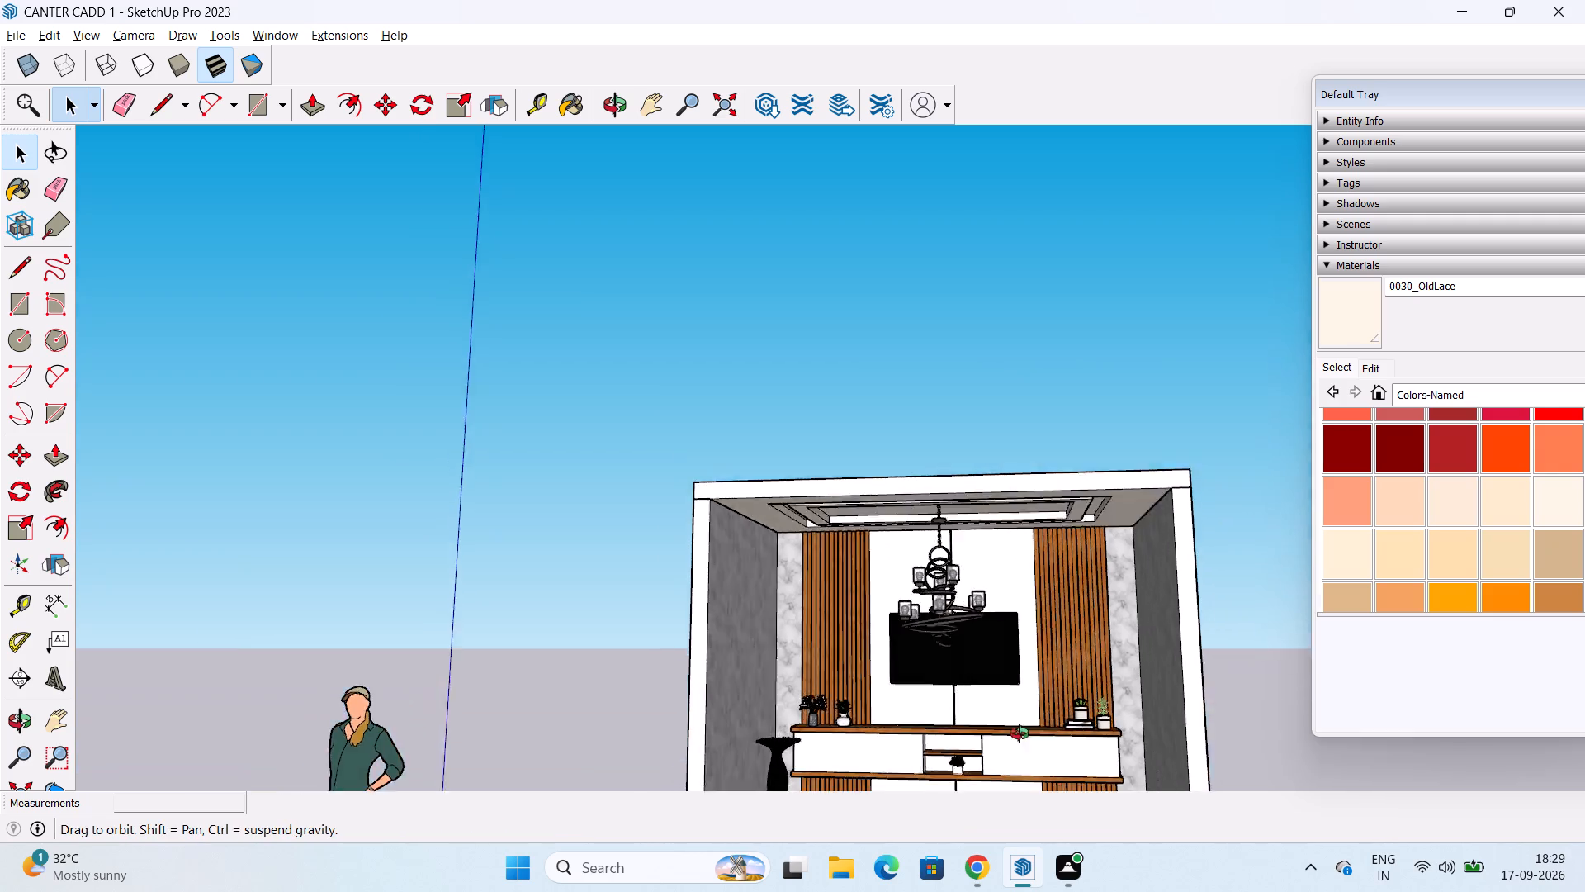
middle_drag(1020, 733, 1047, 799)
scroll(930, 647, up, 4)
middle_drag(927, 618, 927, 614)
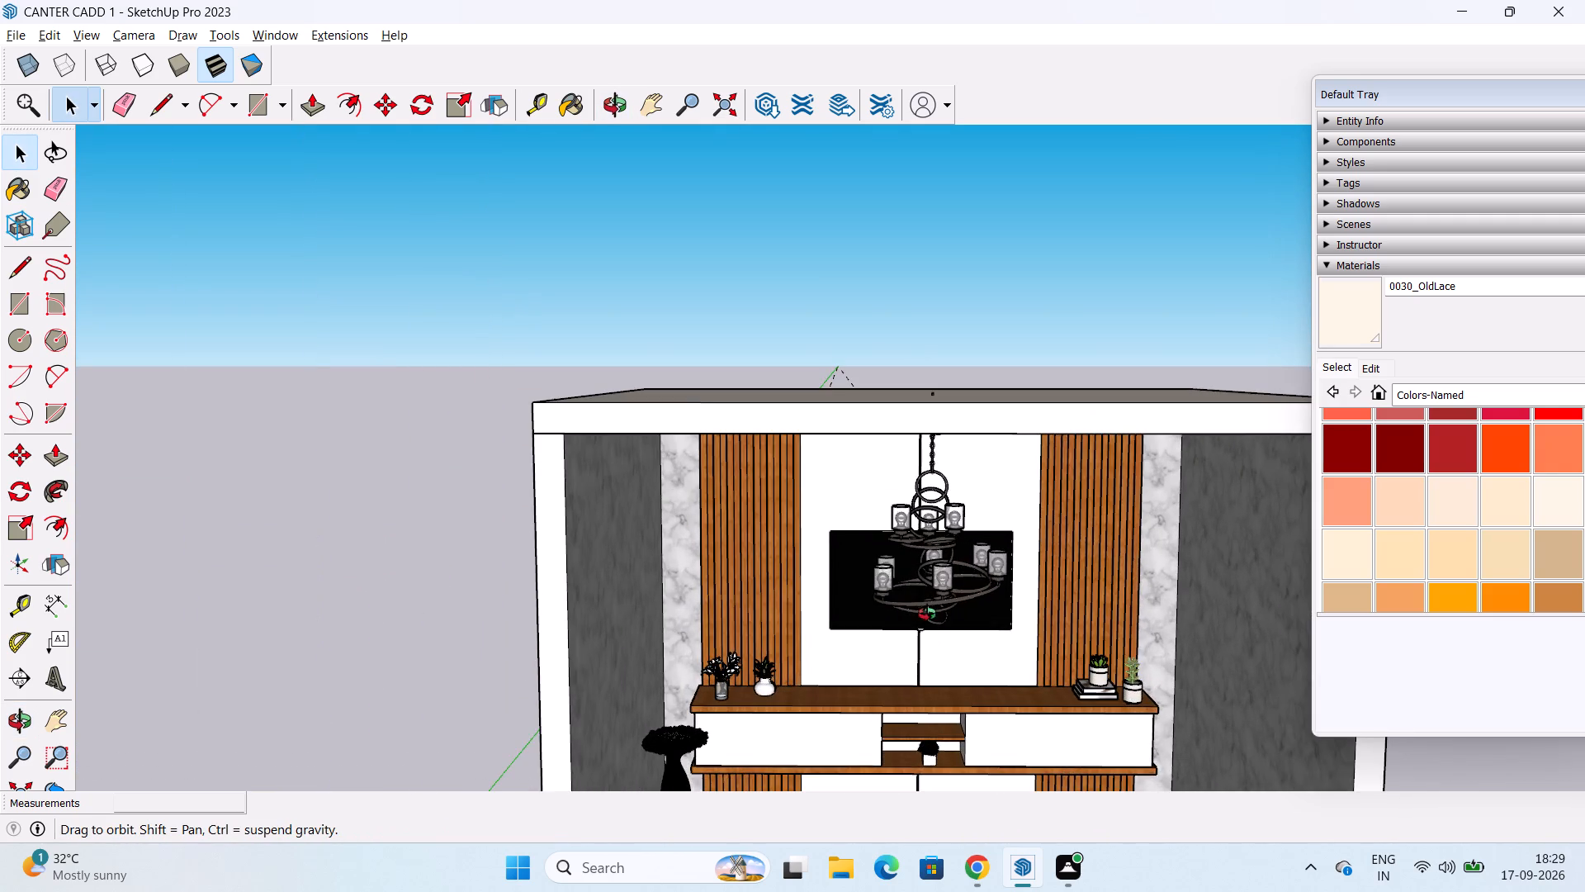
middle_drag(927, 614, 920, 212)
middle_drag(918, 274, 1076, 334)
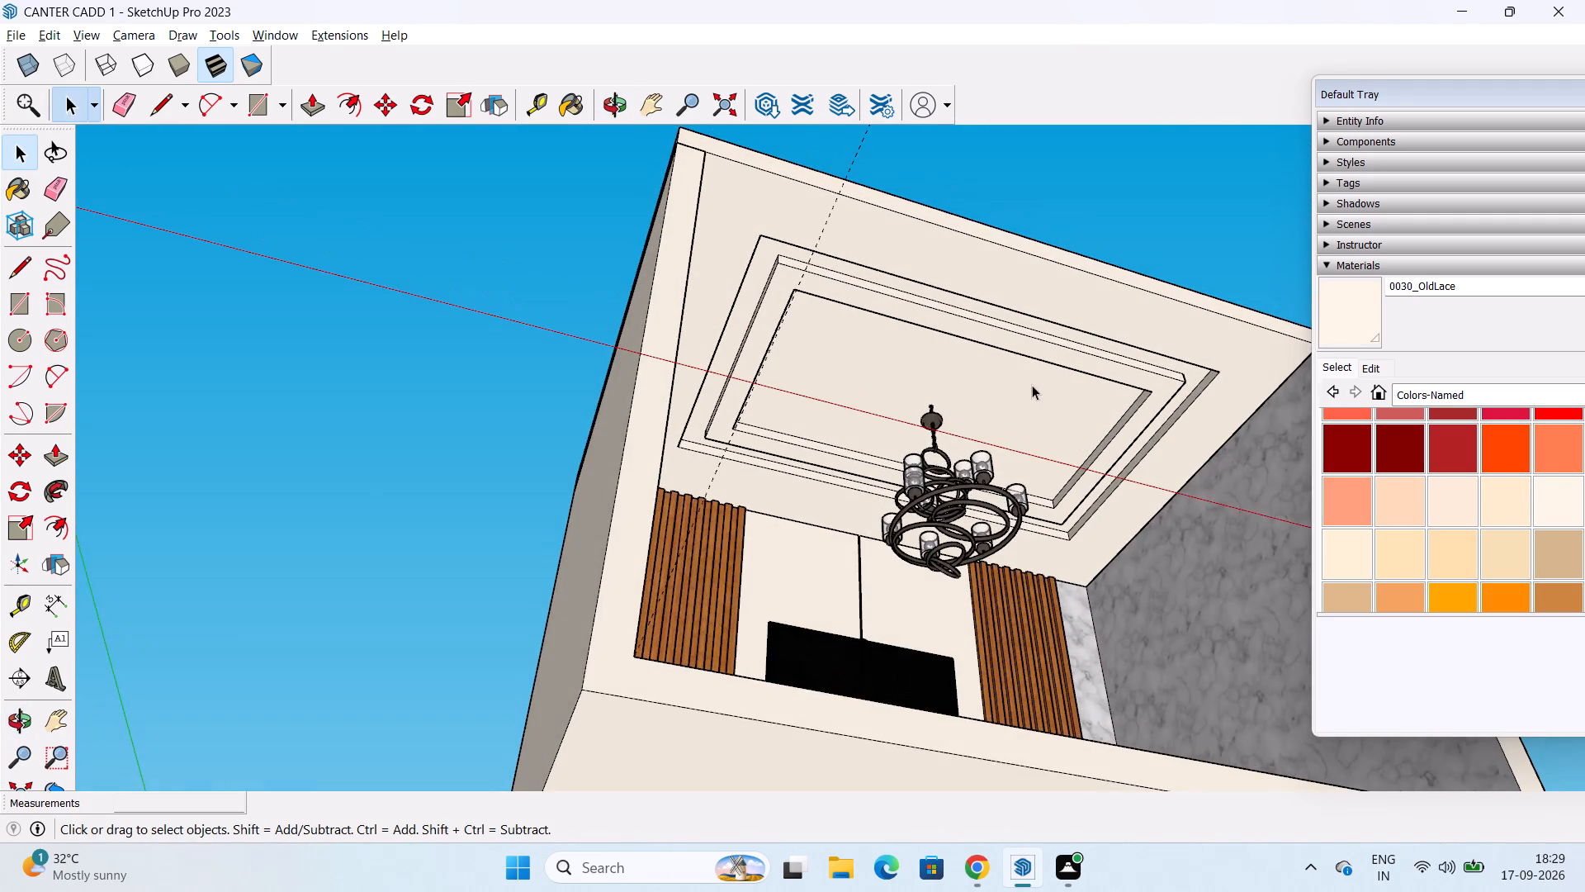
scroll(971, 435, up, 8)
scroll(931, 414, down, 9)
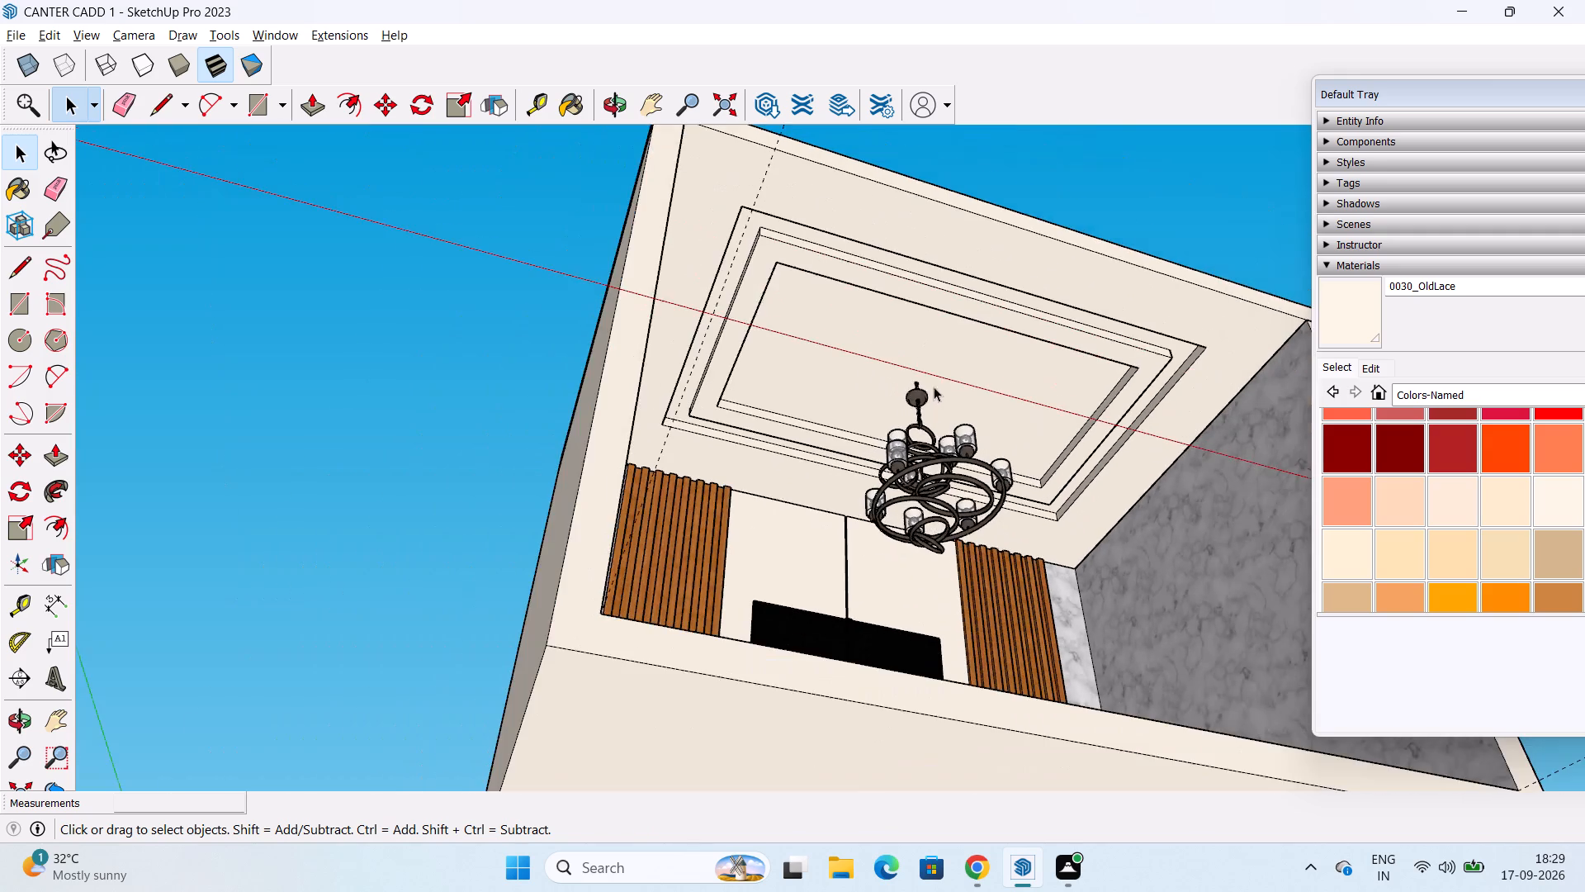
middle_drag(950, 347, 823, 785)
scroll(906, 529, down, 1)
Move the chandelier about 7 3/4" along the green axis toward the room's open front.
click(920, 572)
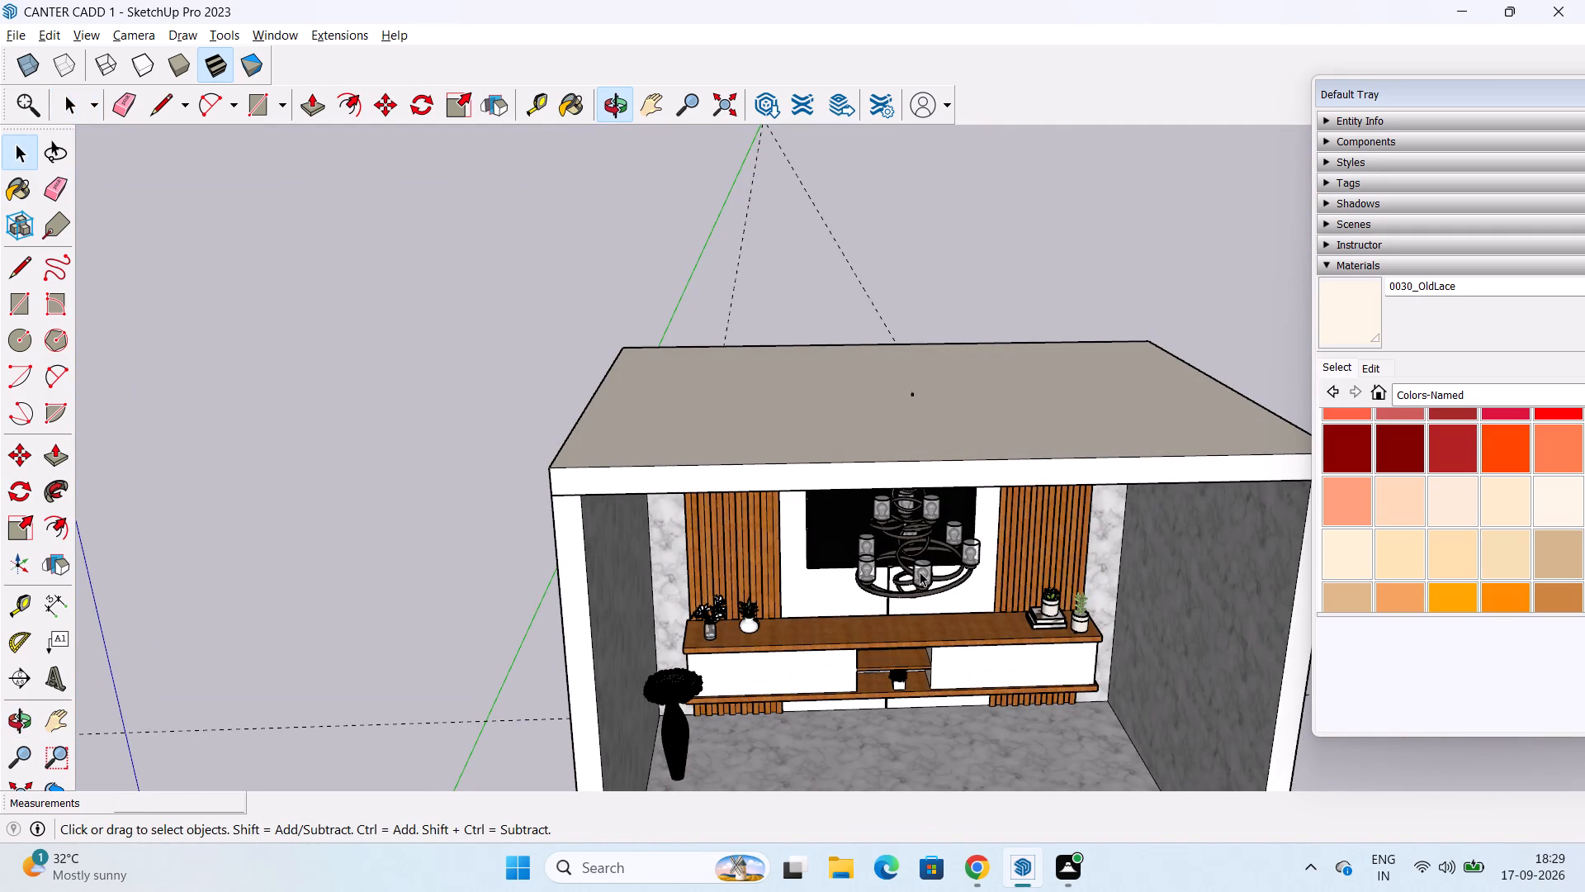
middle_drag(940, 439, 833, 643)
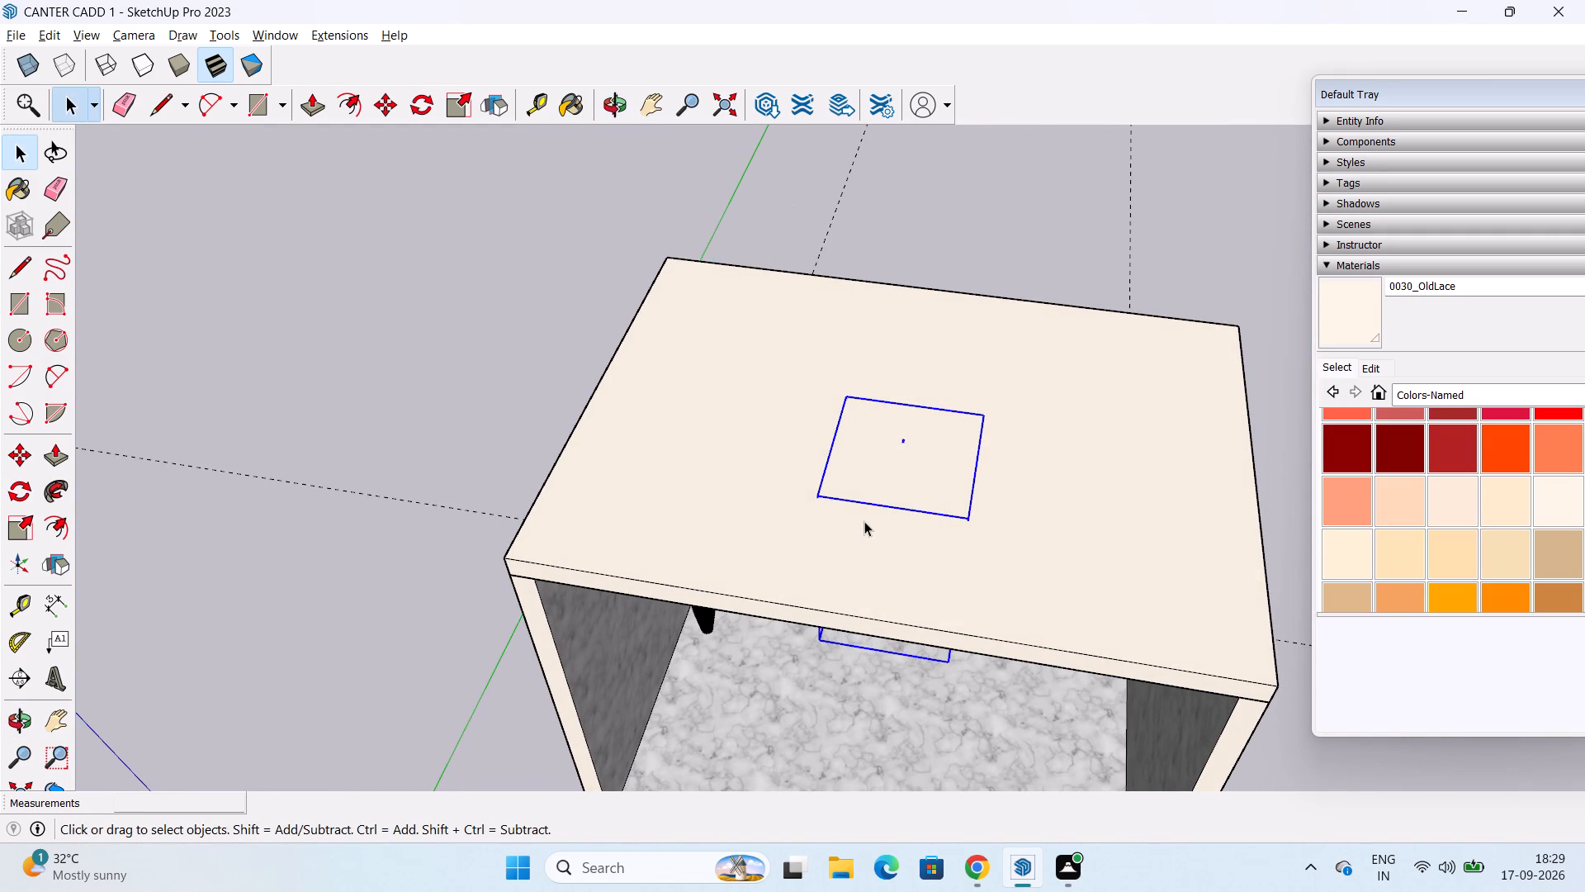
key(m)
click(902, 444)
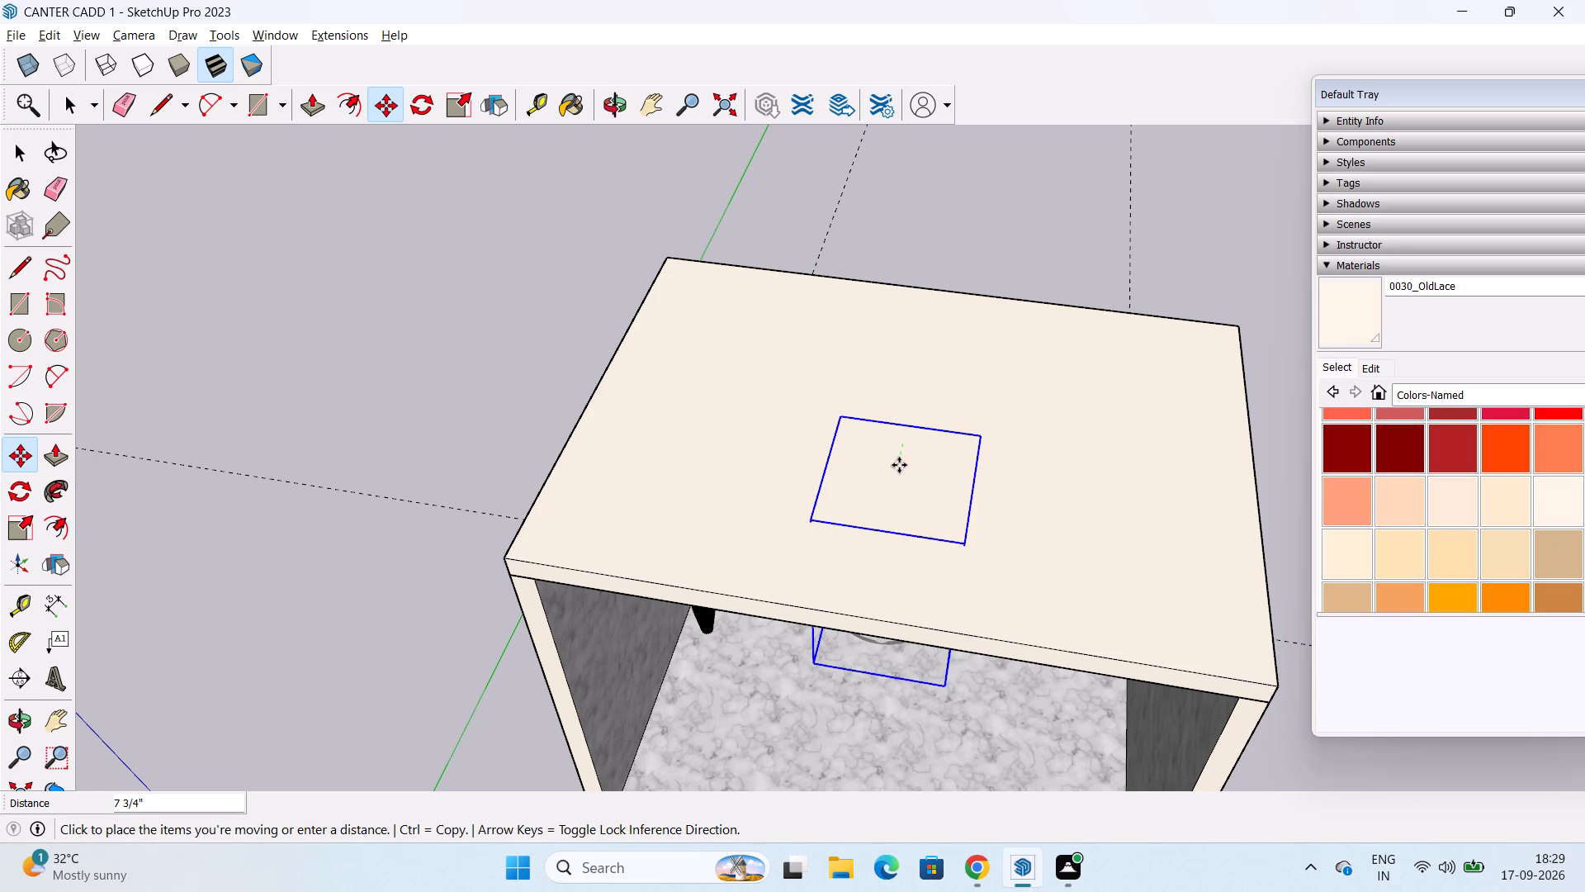
click(901, 463)
scroll(826, 642, down, 2)
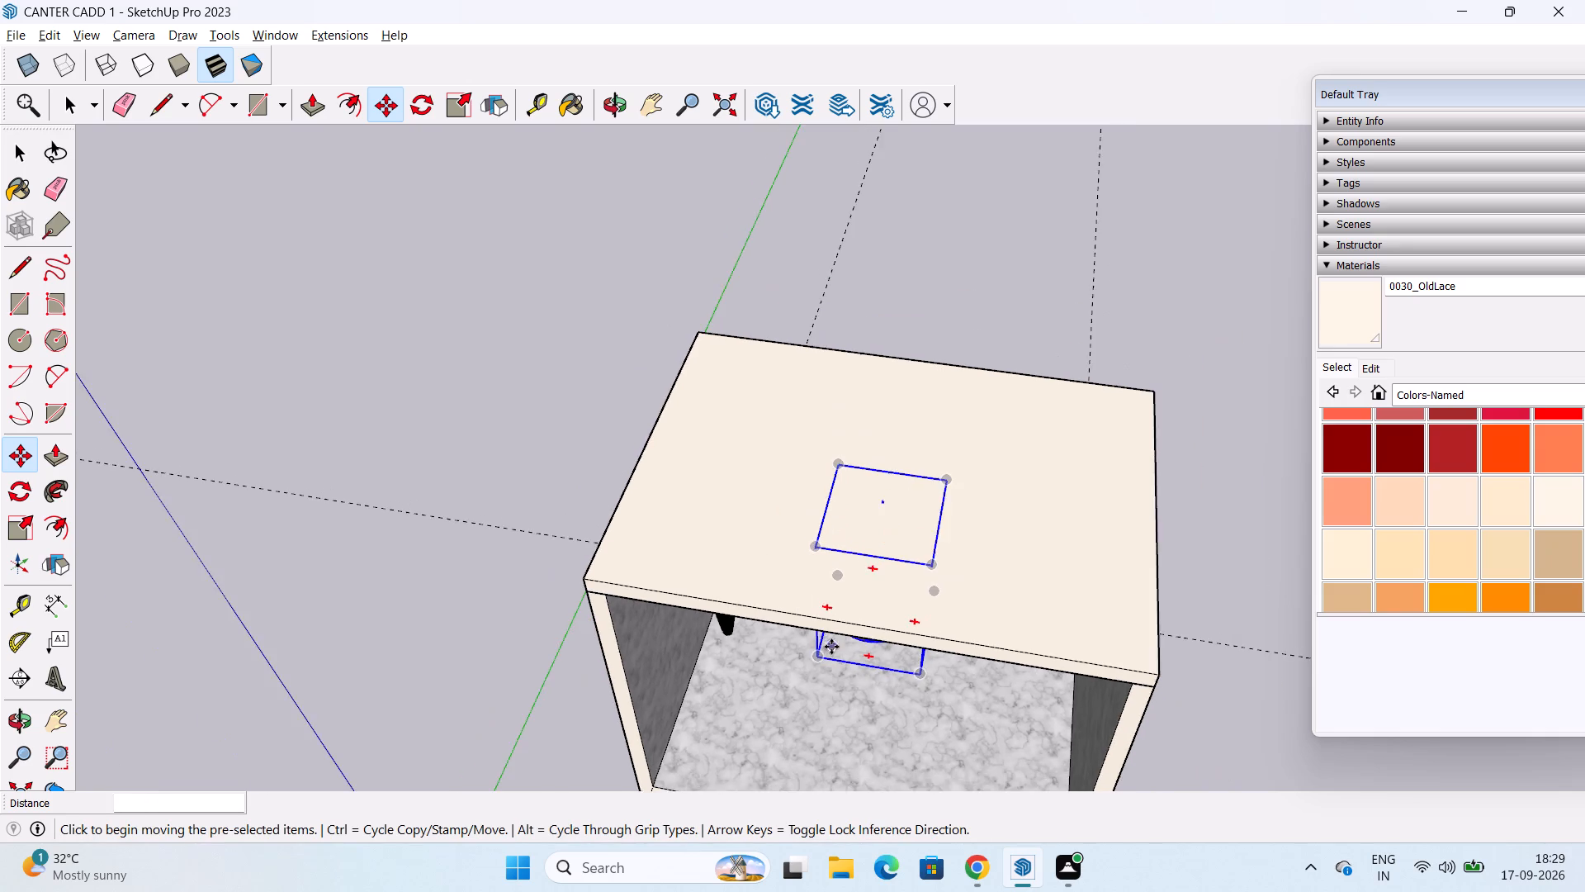
Examine the chandelier's placement within the stepped ceiling recess from below and from the side.
middle_drag(839, 641, 911, 171)
middle_drag(868, 589, 909, 366)
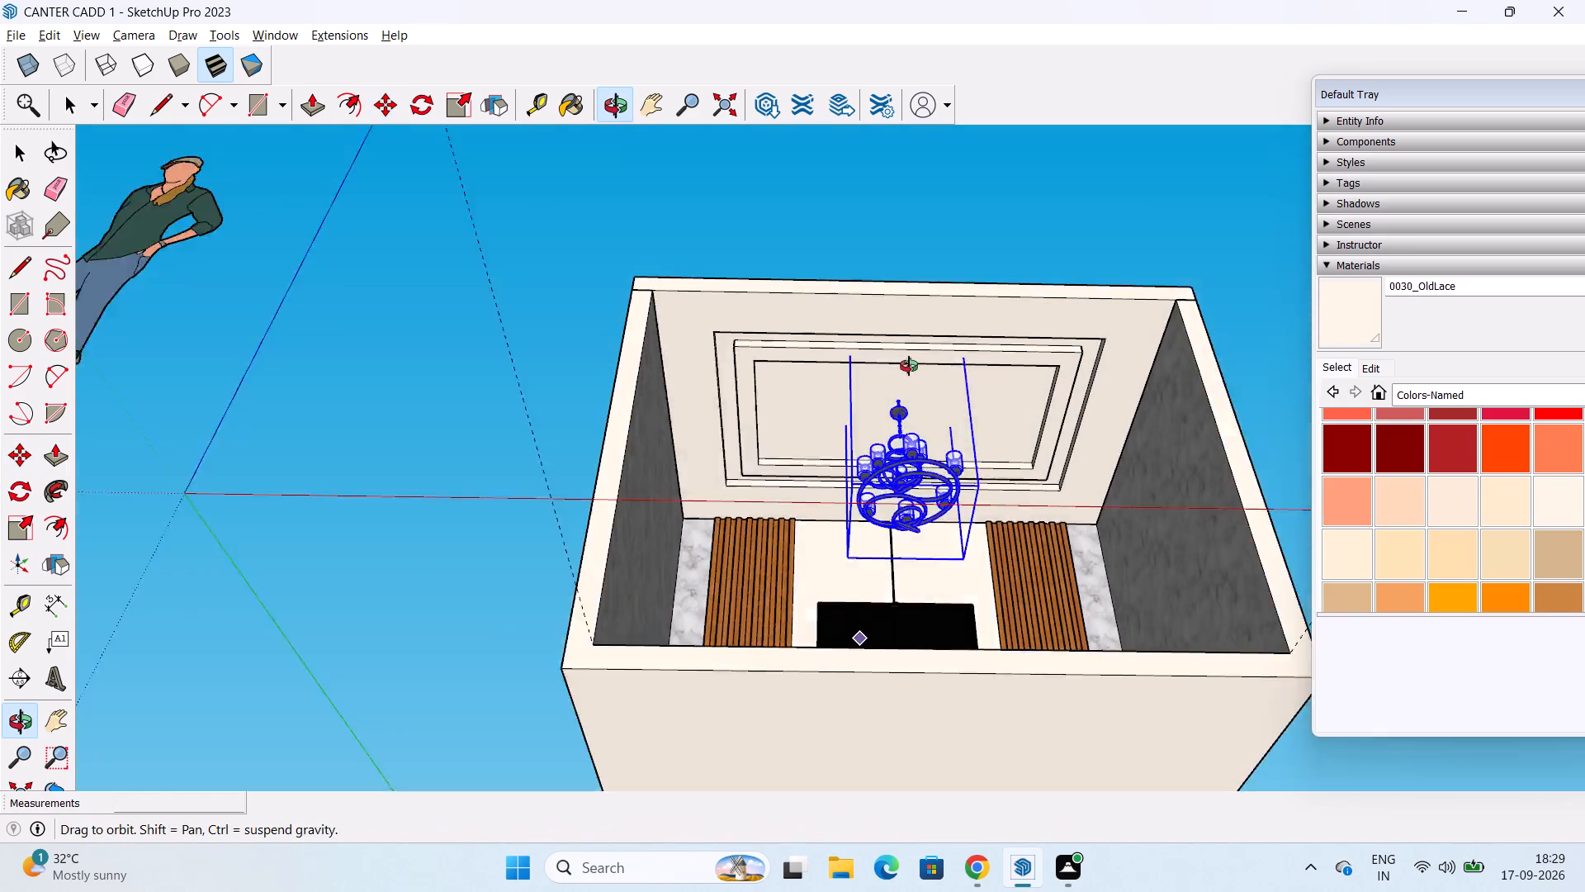
middle_drag(909, 366, 910, 365)
scroll(879, 444, up, 8)
middle_drag(835, 439, 878, 440)
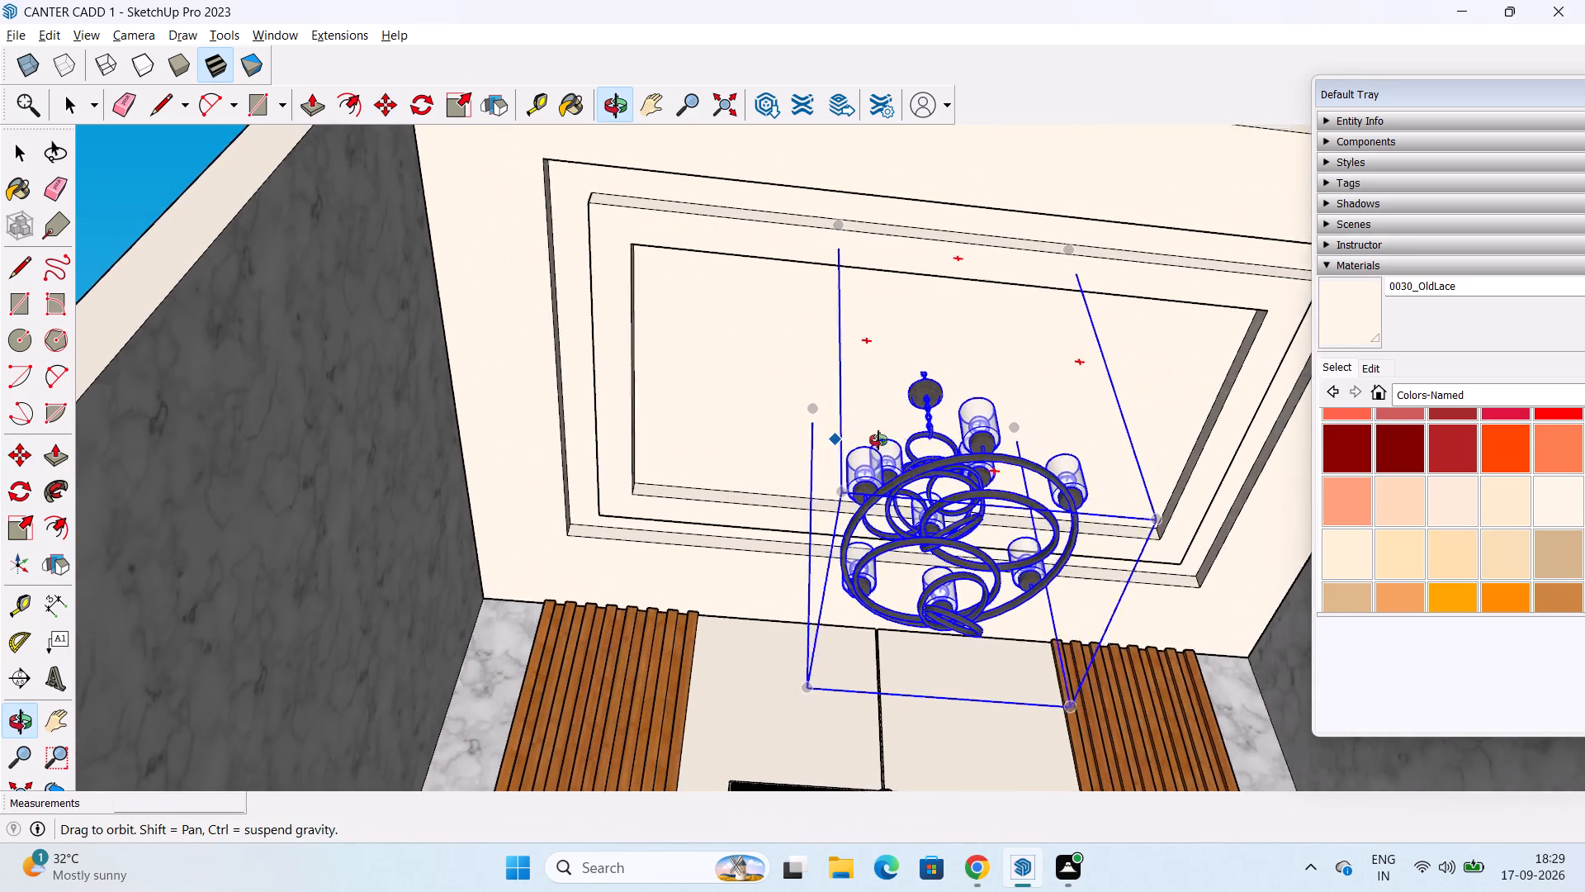
middle_drag(878, 440, 900, 586)
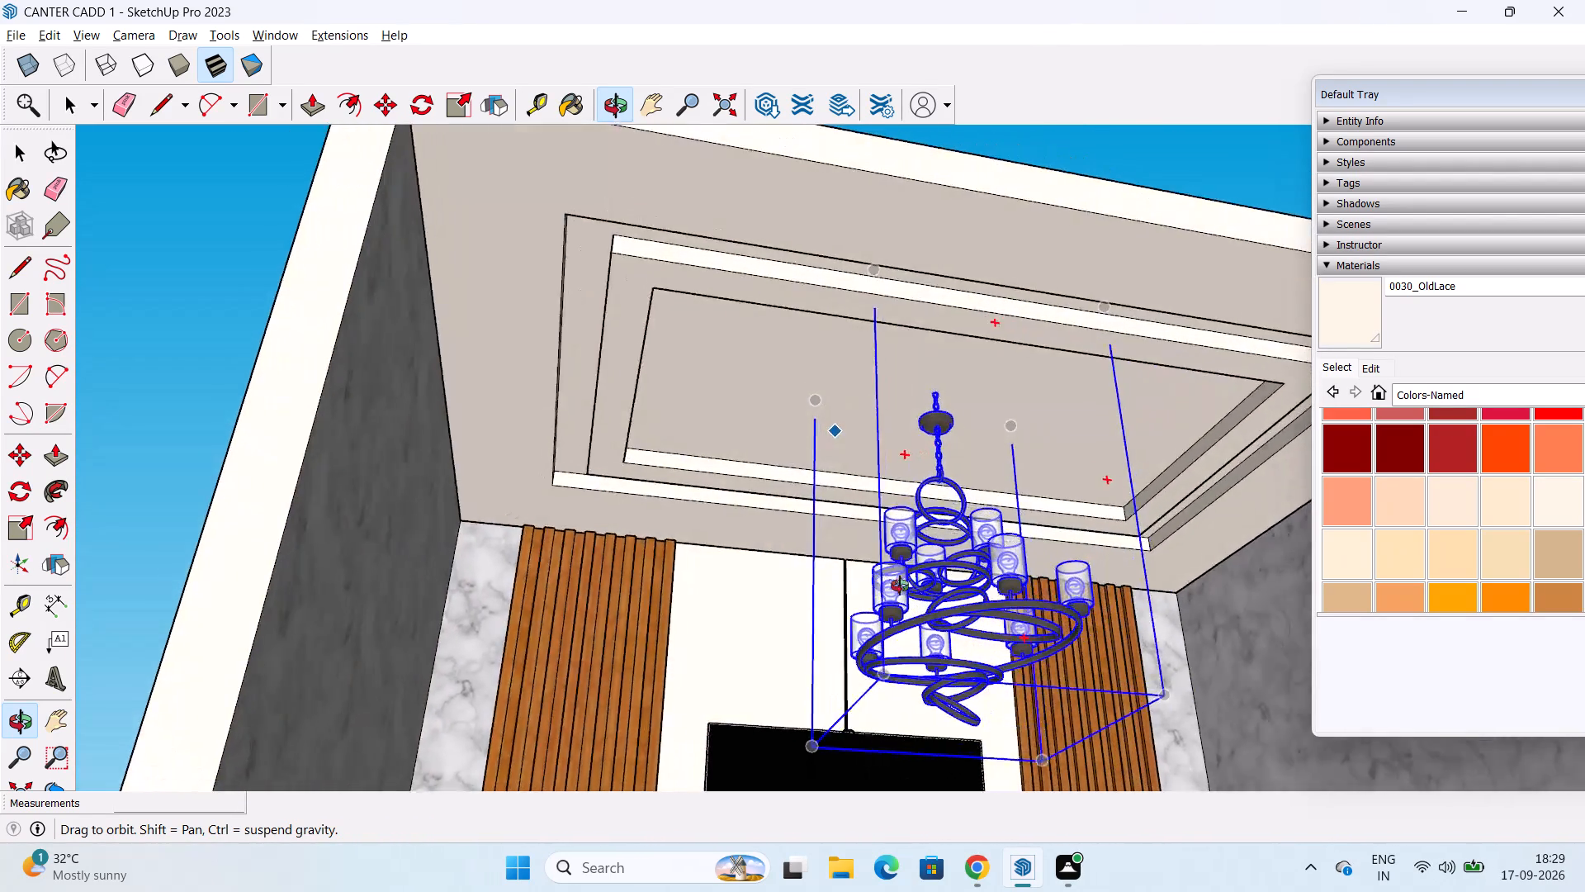
middle_drag(900, 586, 680, 574)
drag(693, 534, 649, 548)
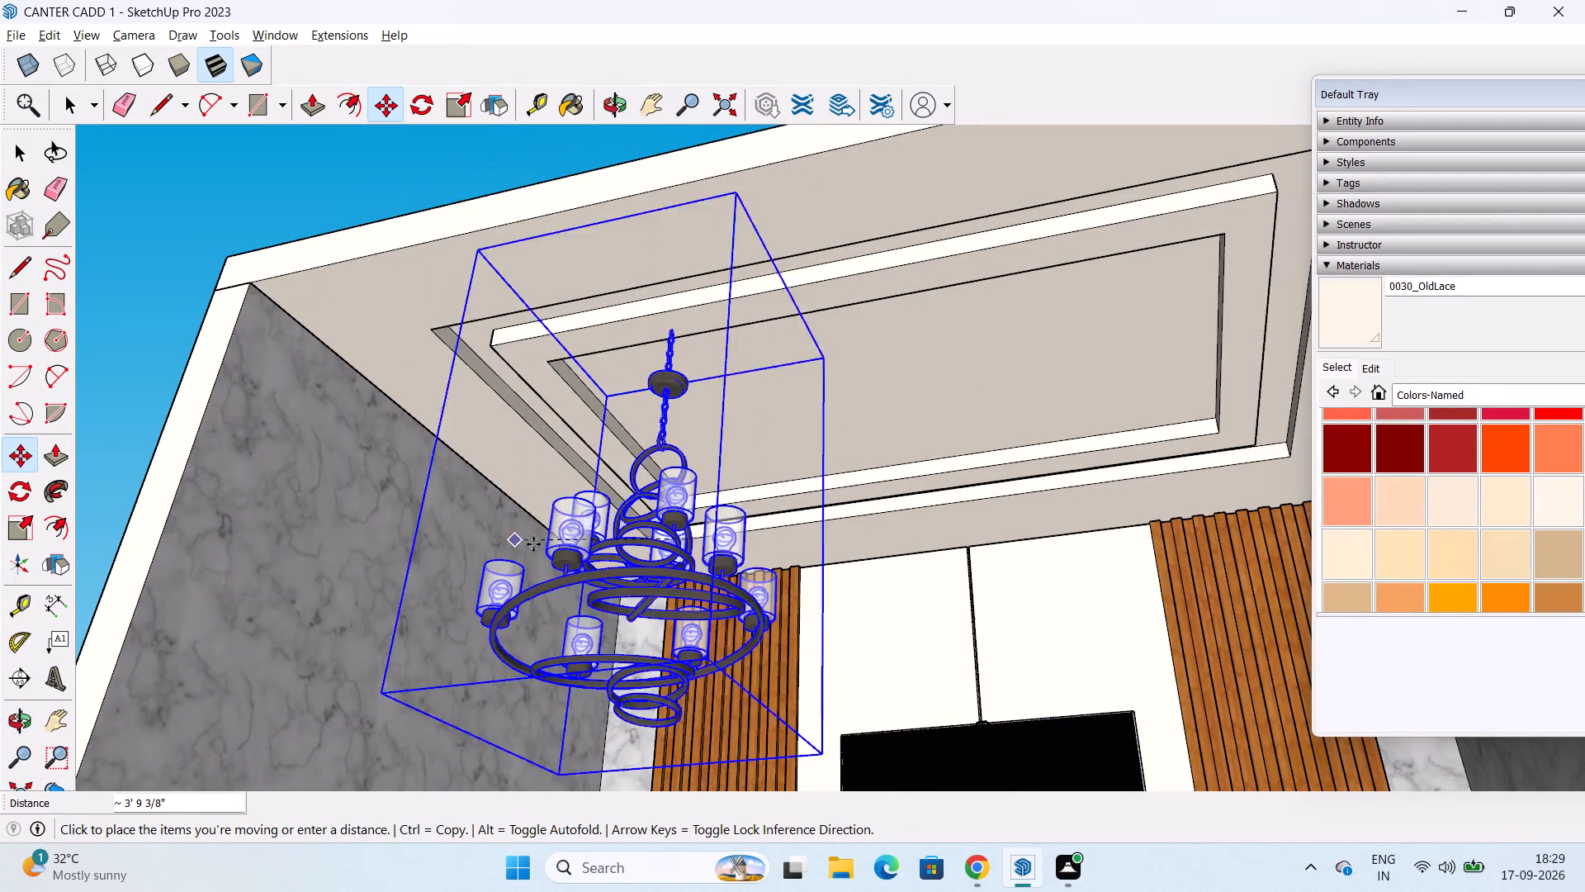
key(Escape)
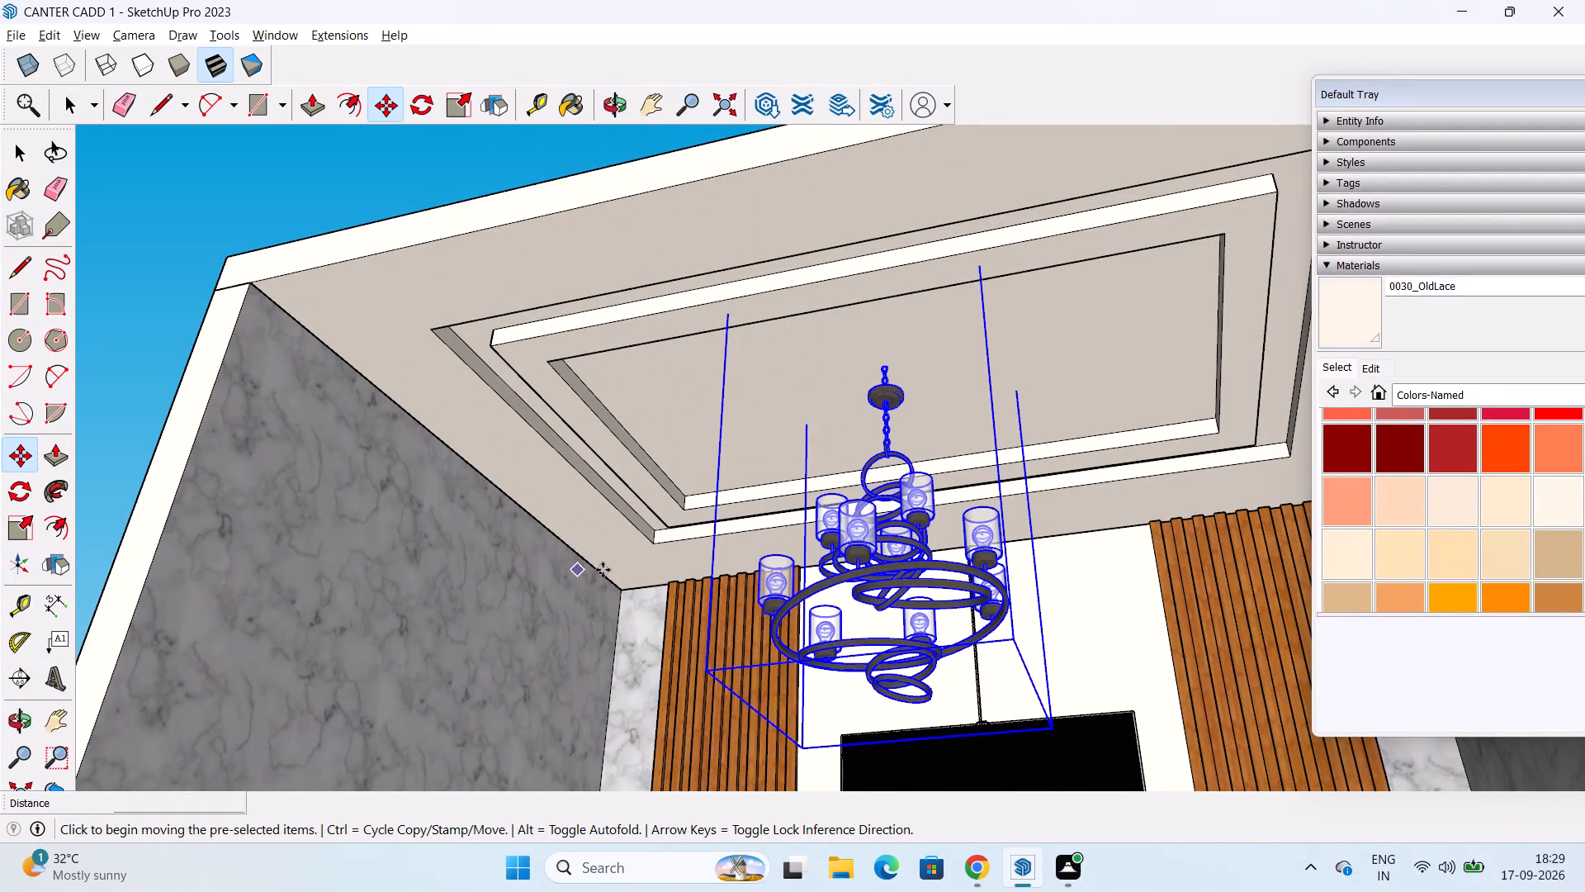
Scale the chandelier's height along the blue axis to about 0.99 from its top and 0.87 from its bottom.
scroll(660, 506, down, 2)
middle_drag(730, 443, 892, 891)
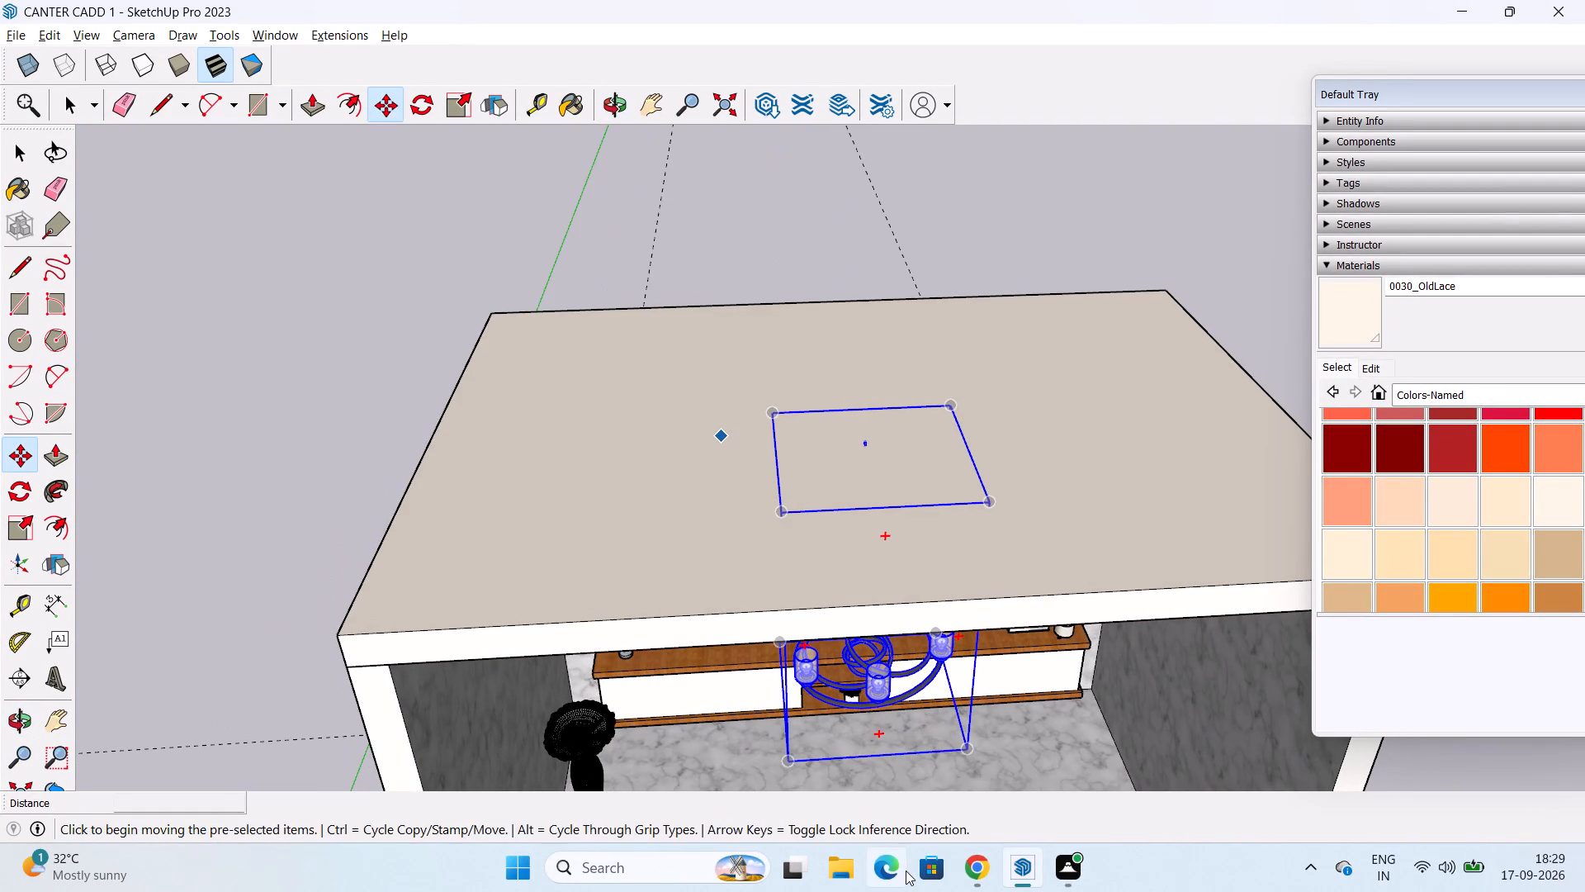
key(space)
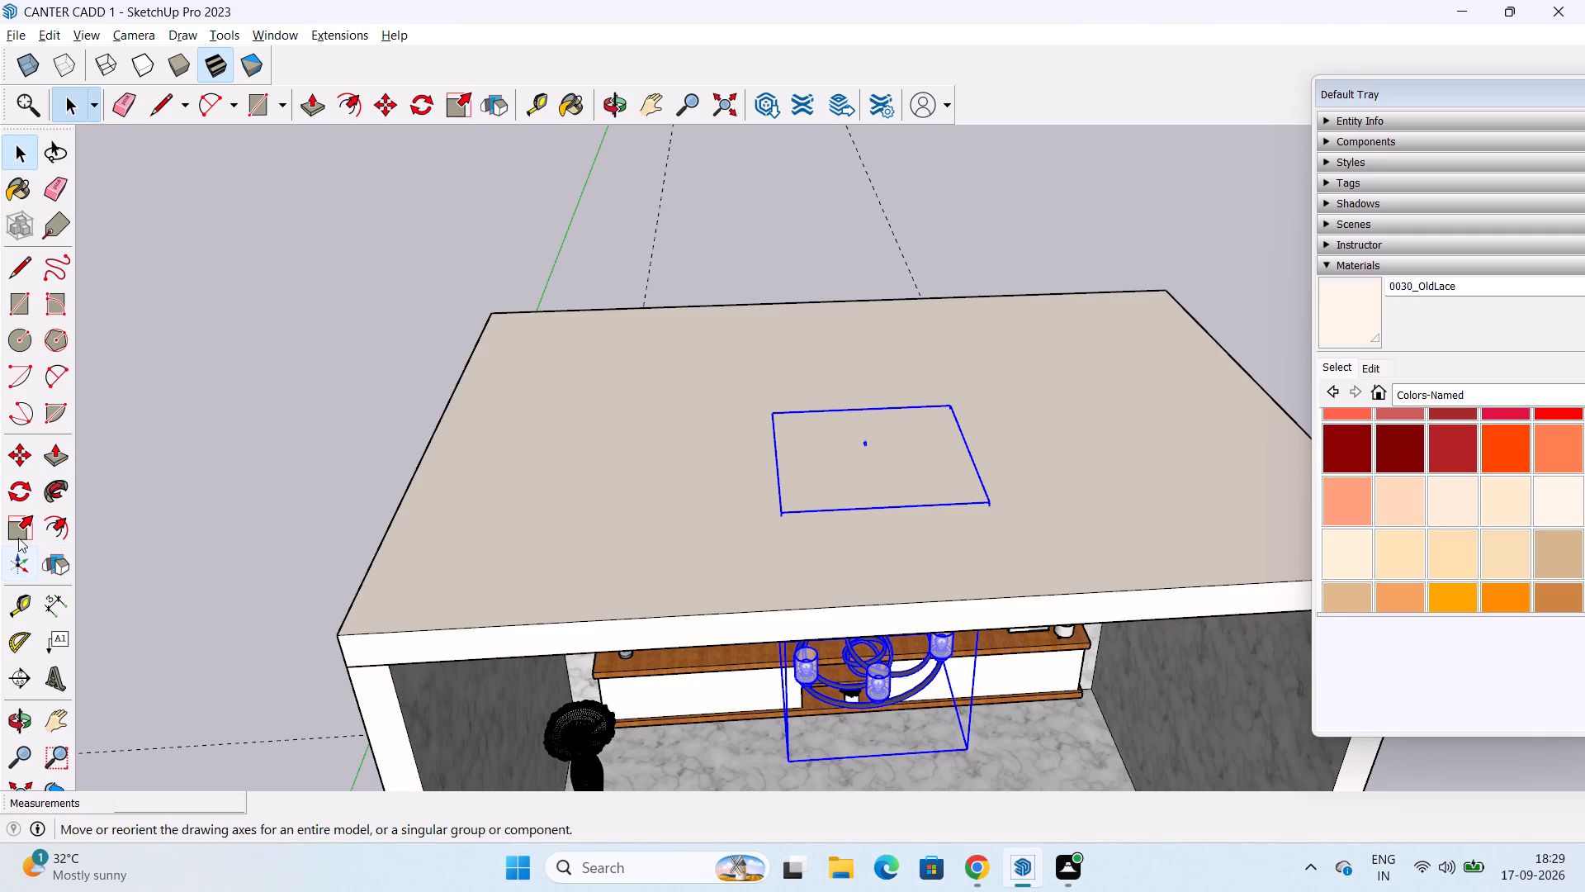
click(18, 537)
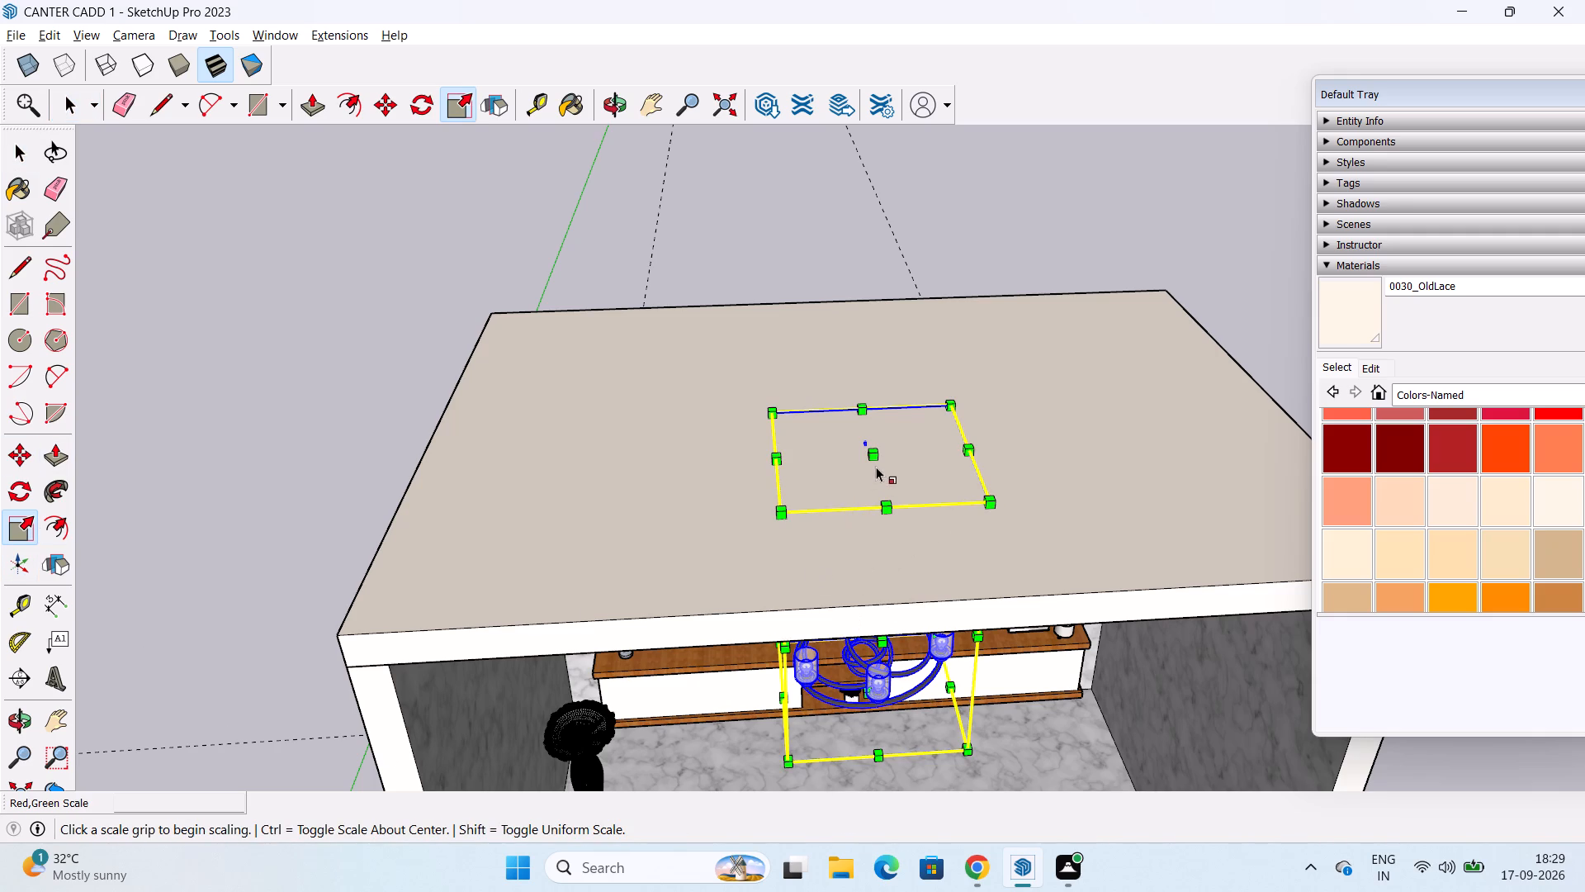
drag(873, 453, 873, 446)
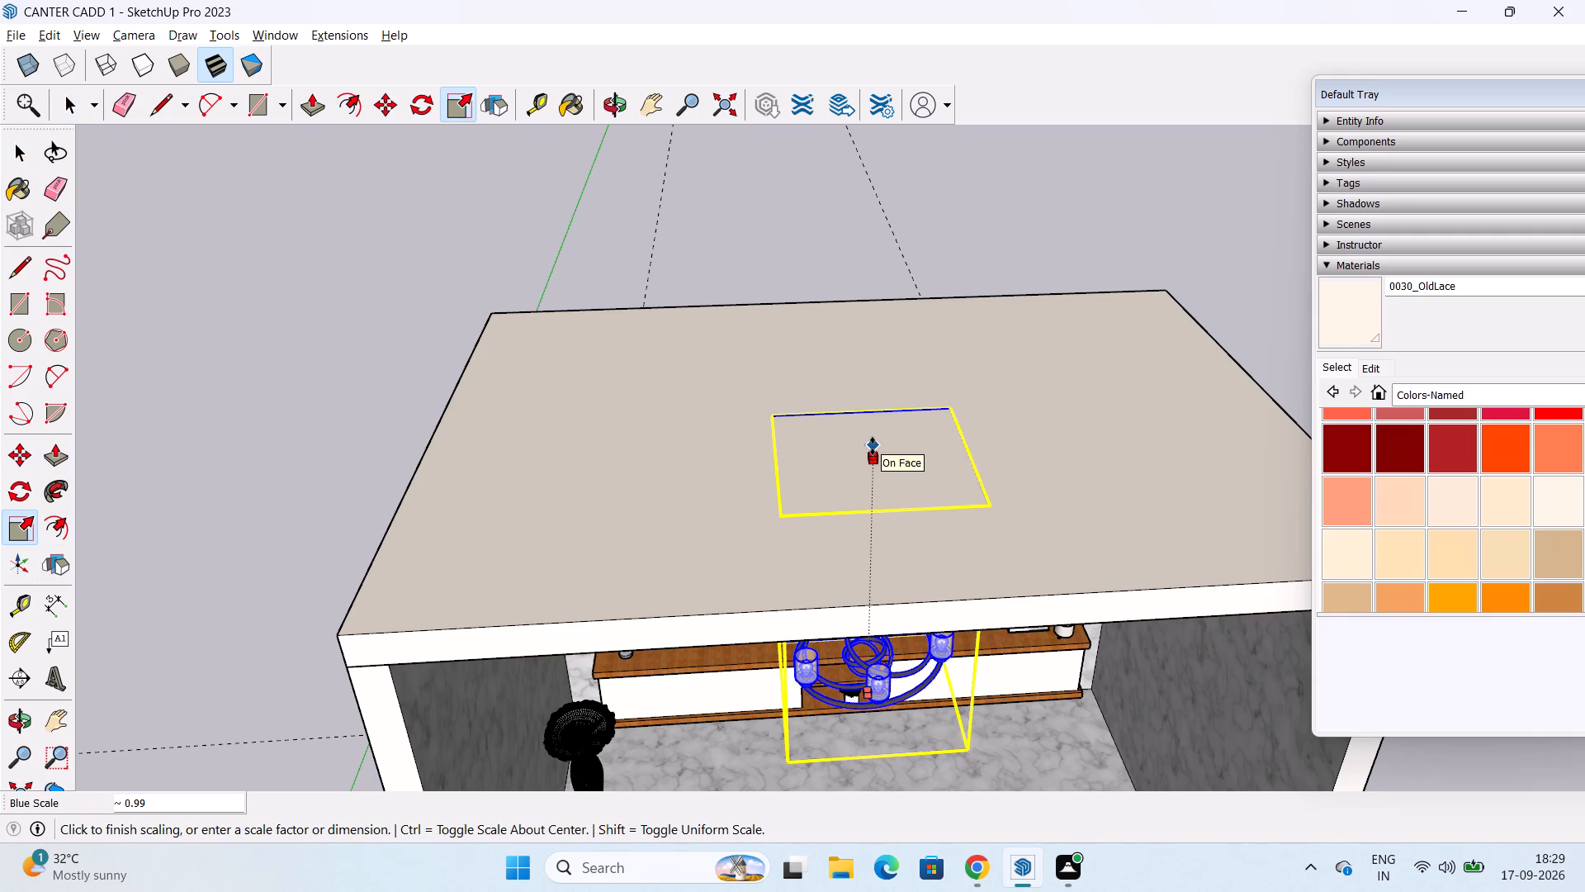
drag(873, 446, 877, 421)
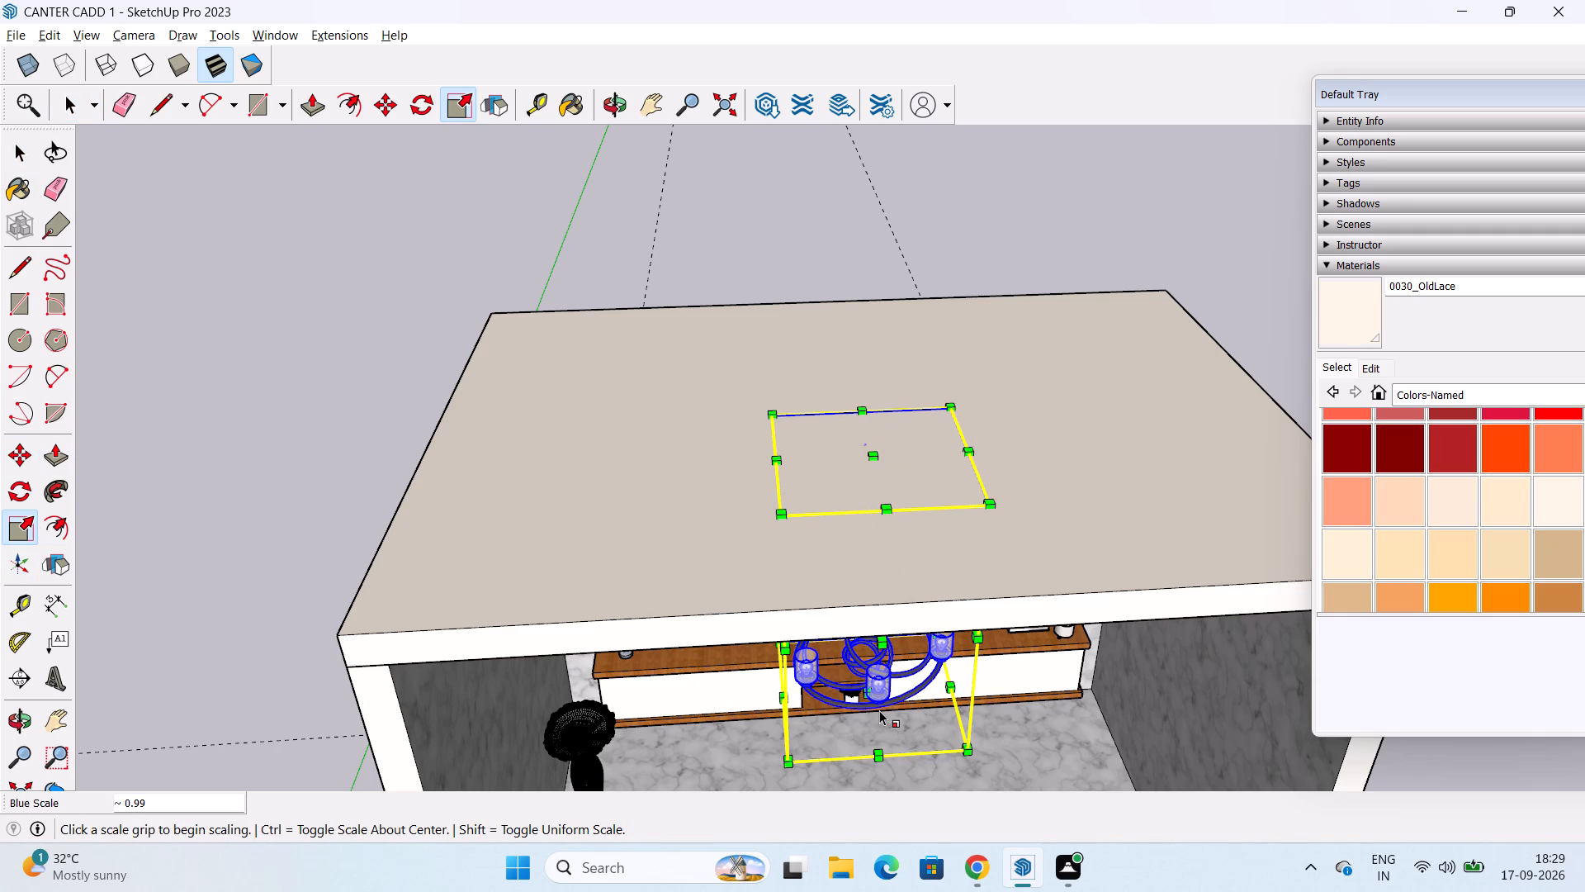
middle_drag(875, 714, 870, 614)
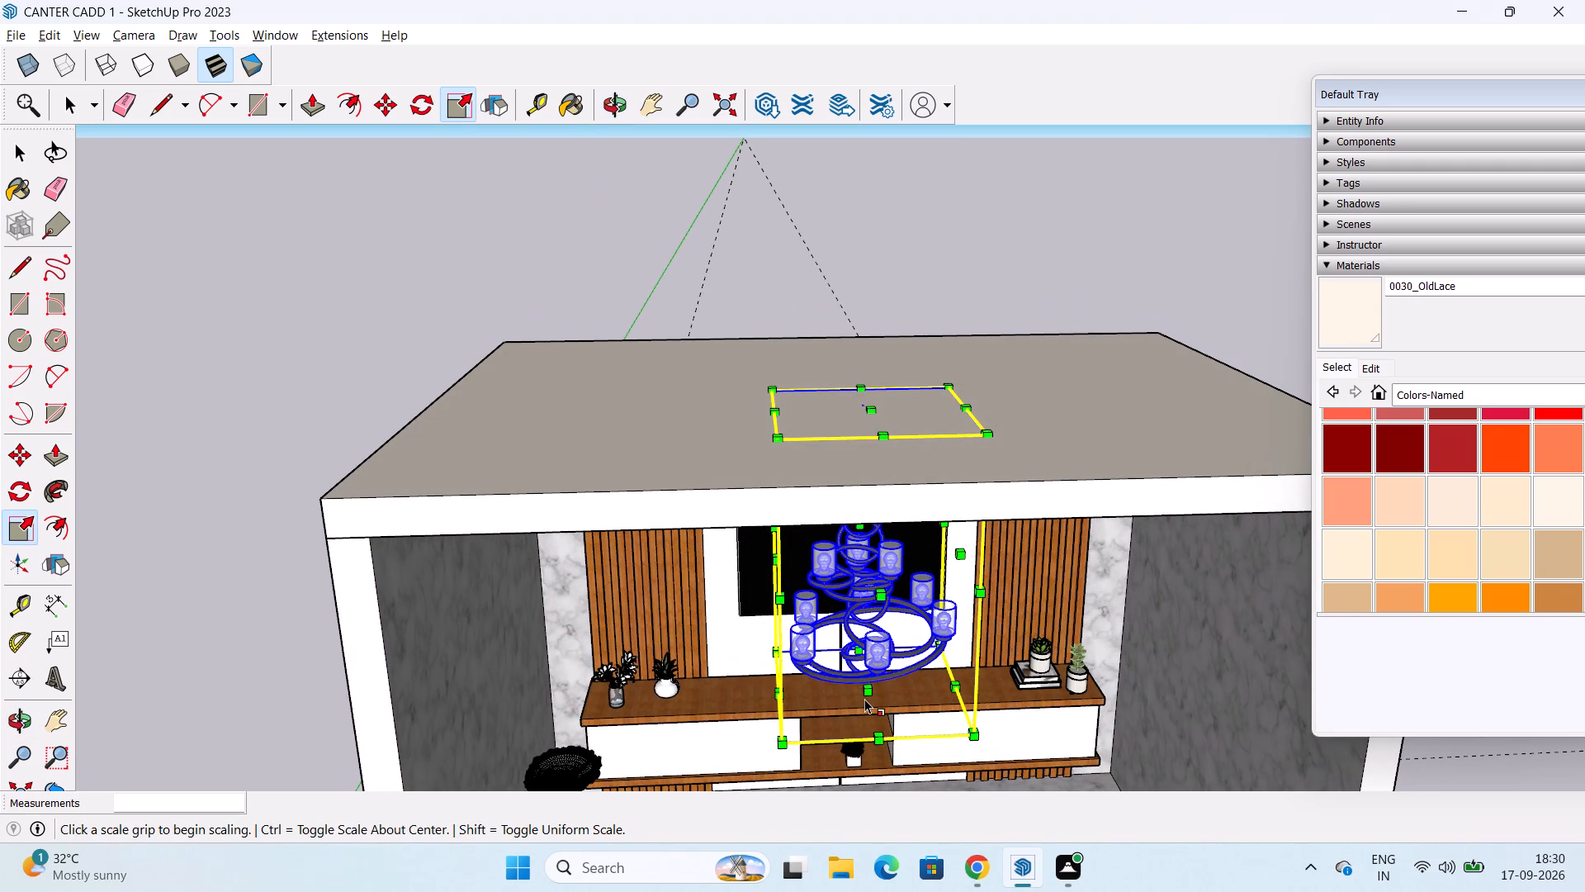
drag(869, 691, 869, 657)
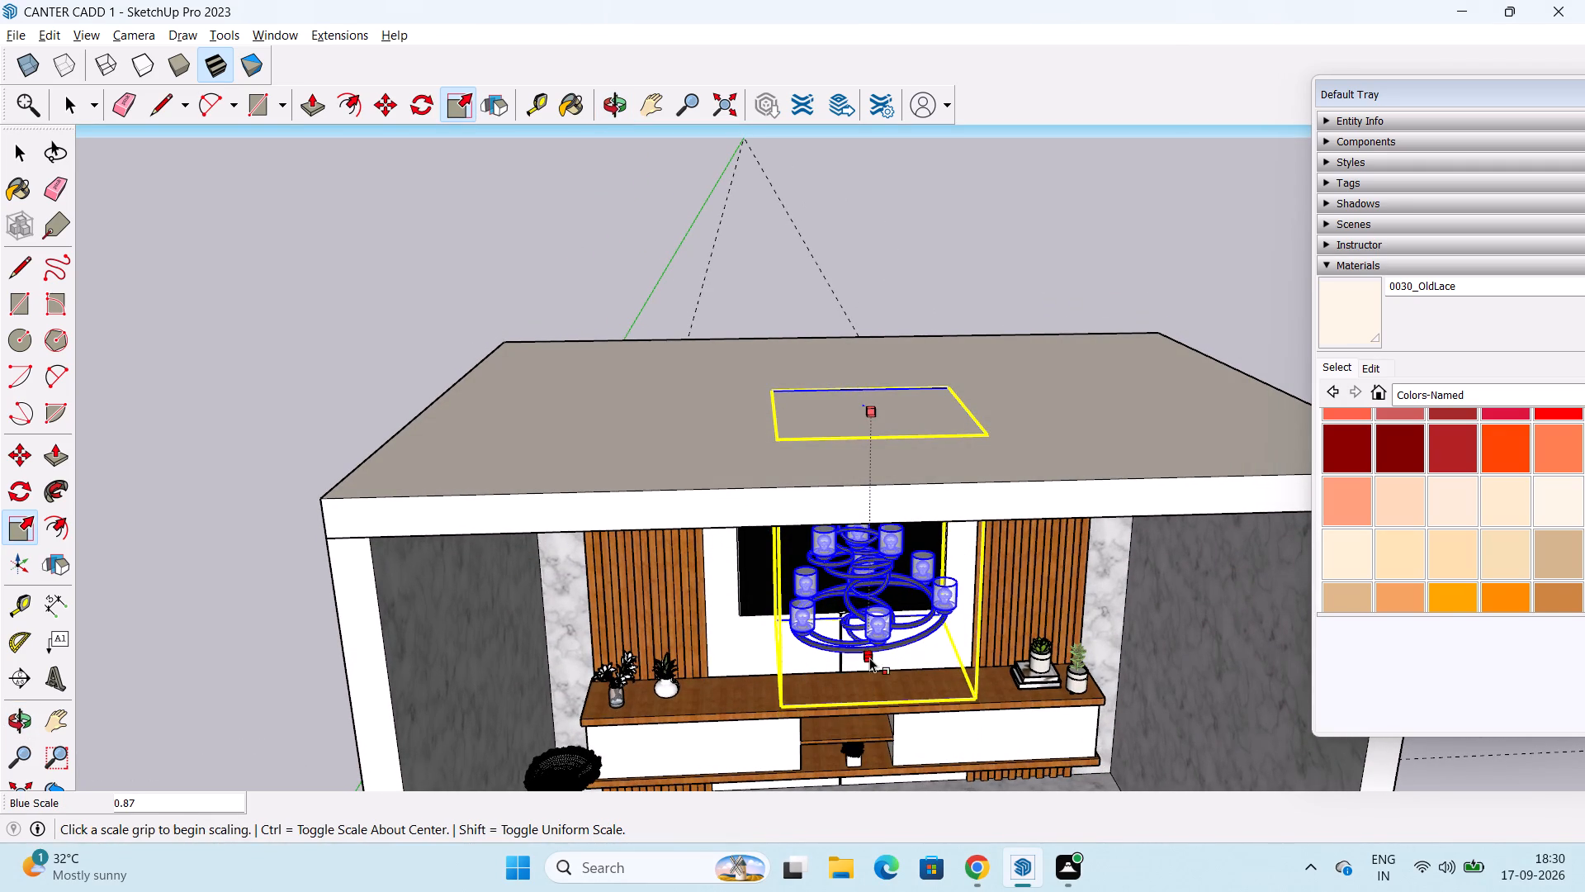
Scale the chandelier's width along the red axis to about 0.81 from one side and about 0.85 from the other.
drag(958, 535, 958, 536)
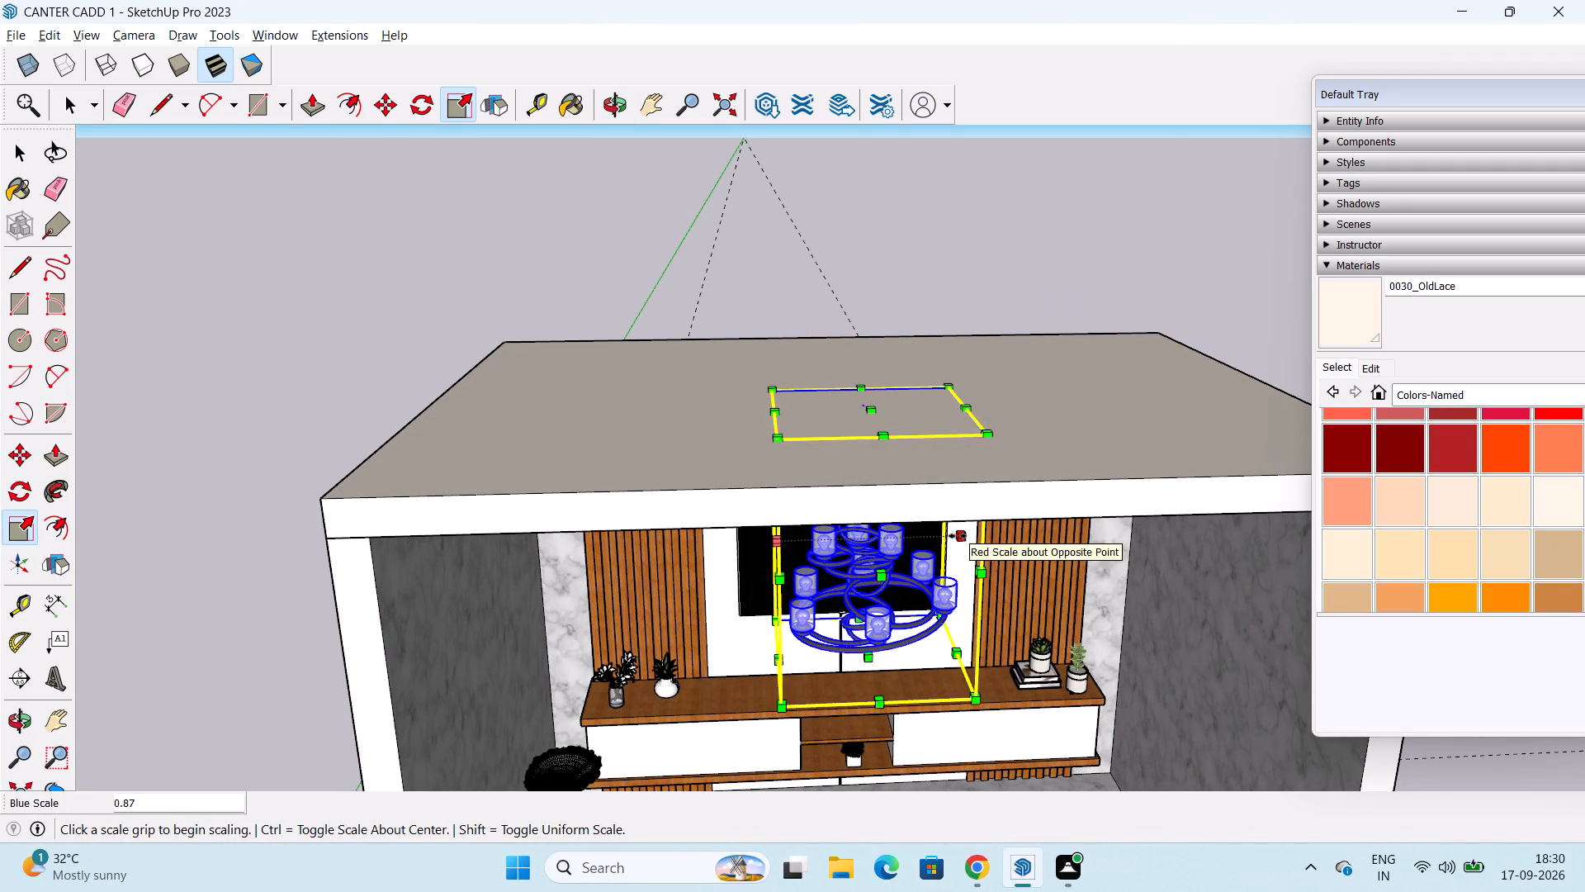
drag(958, 536, 931, 548)
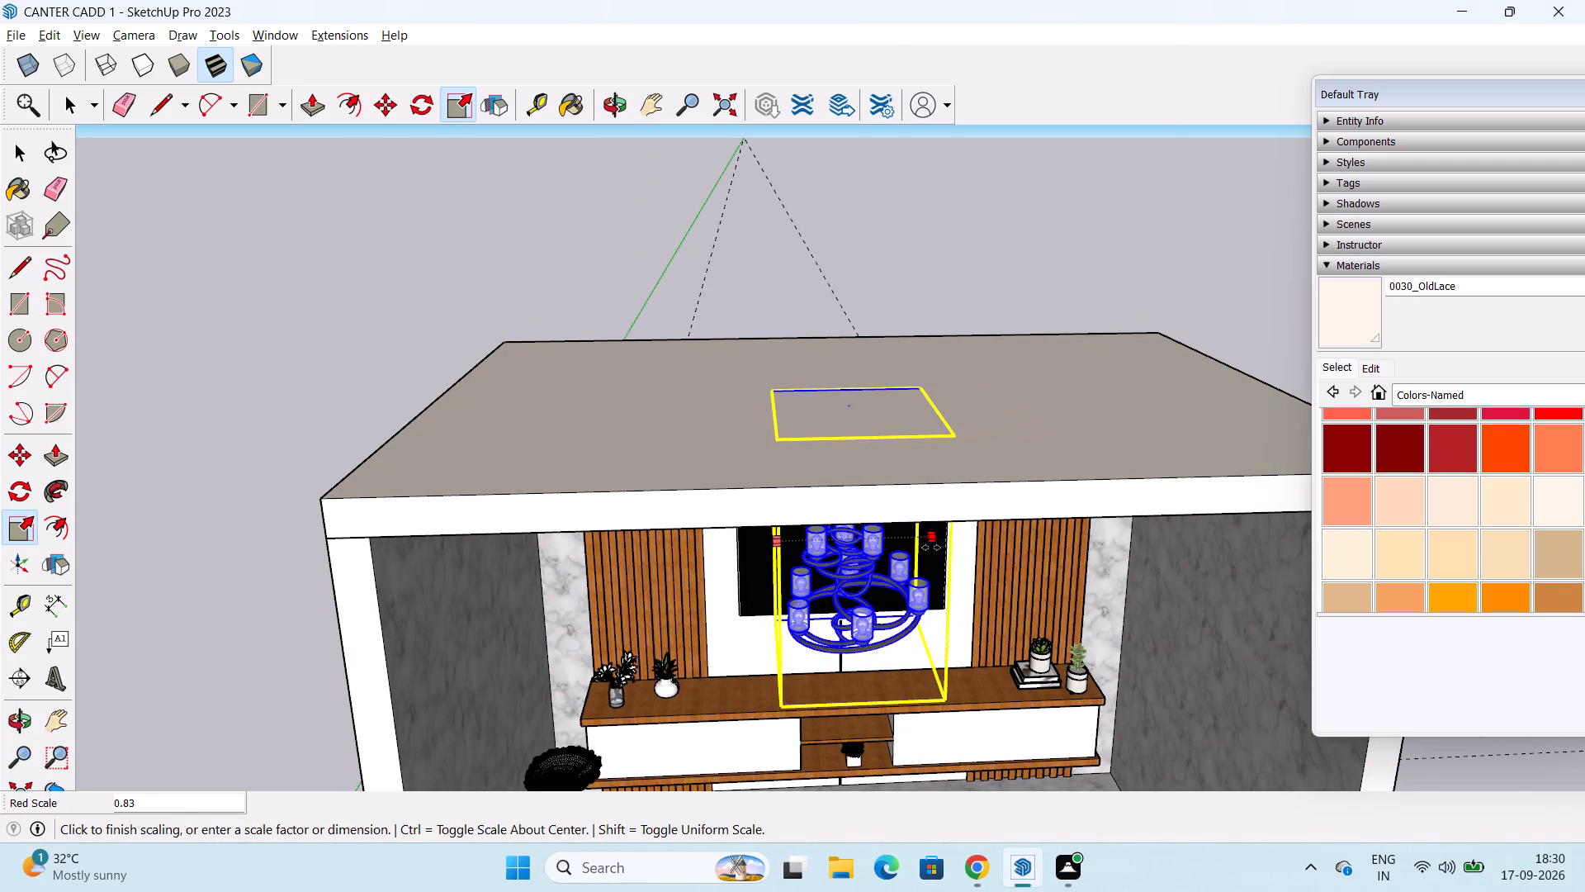
drag(931, 548, 928, 548)
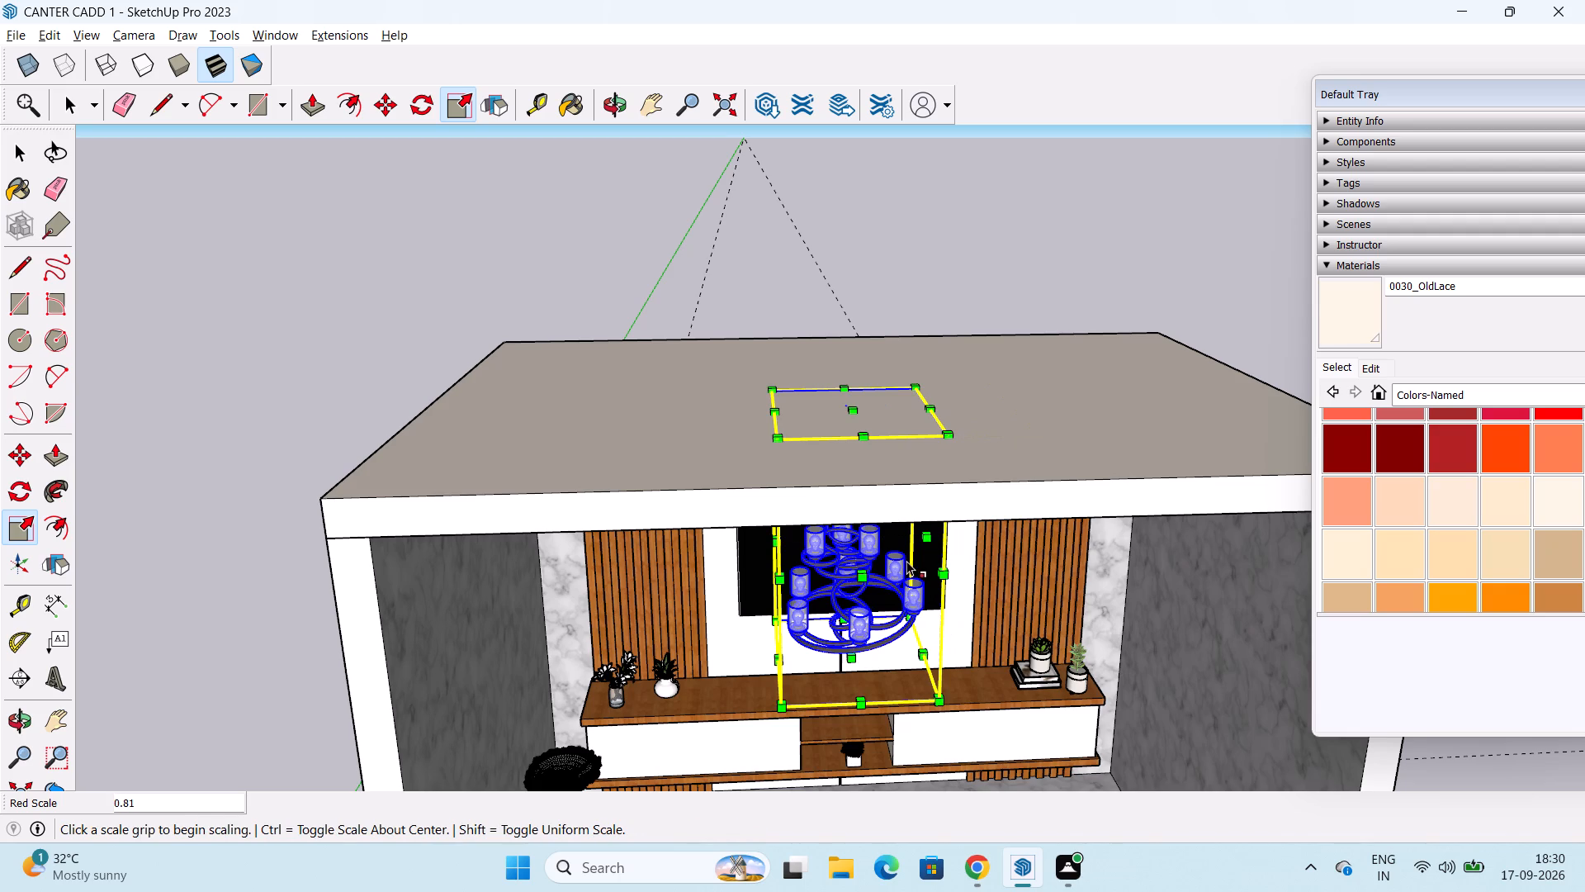
middle_drag(781, 575, 824, 559)
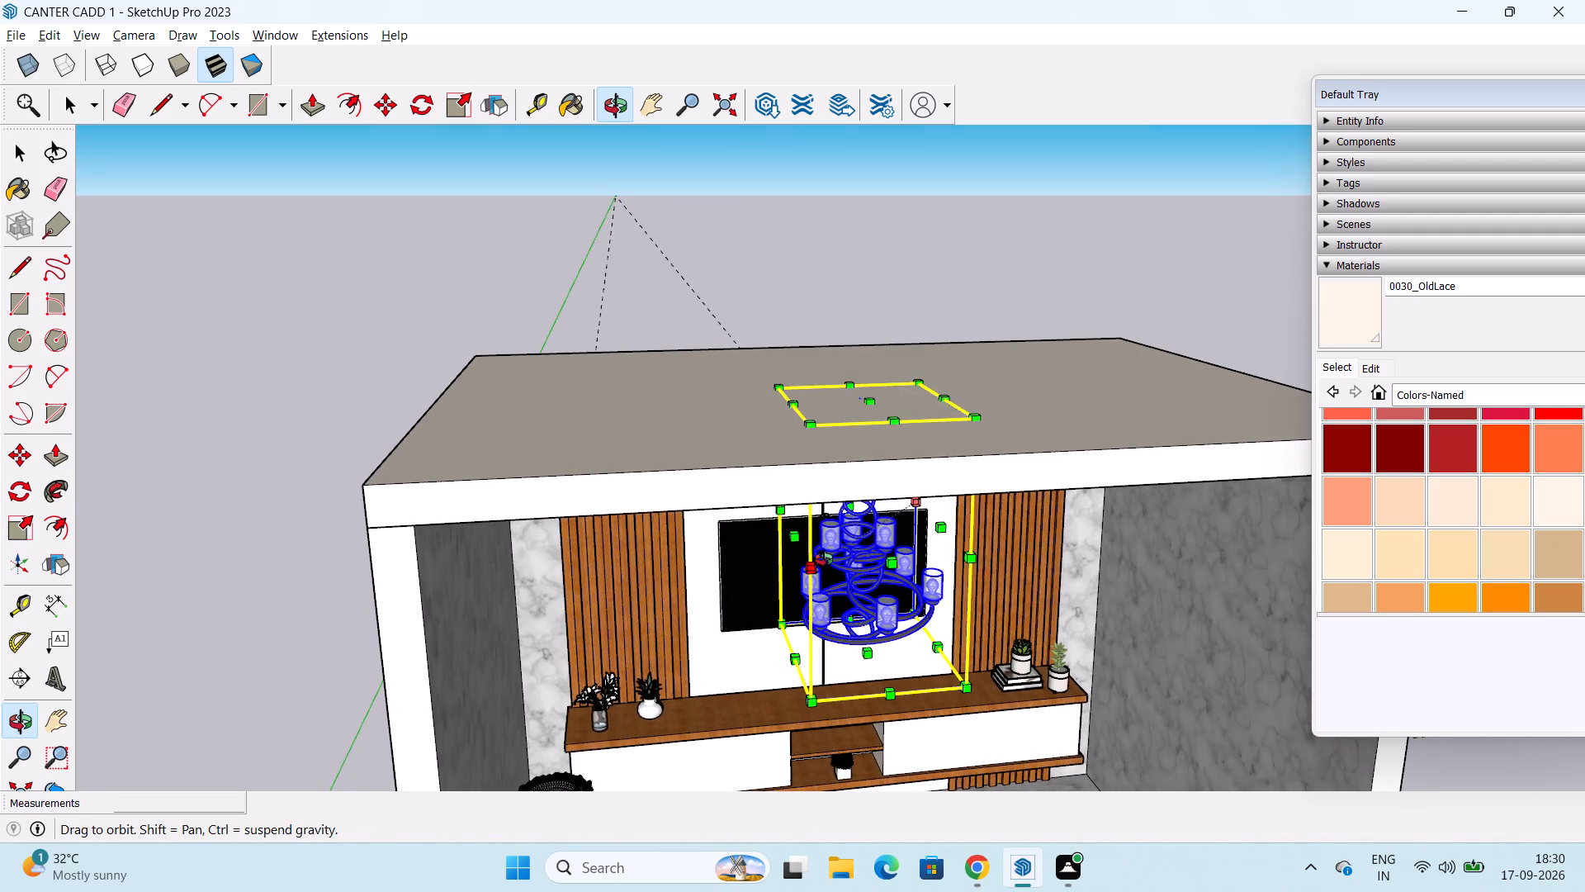
middle_drag(824, 559, 878, 537)
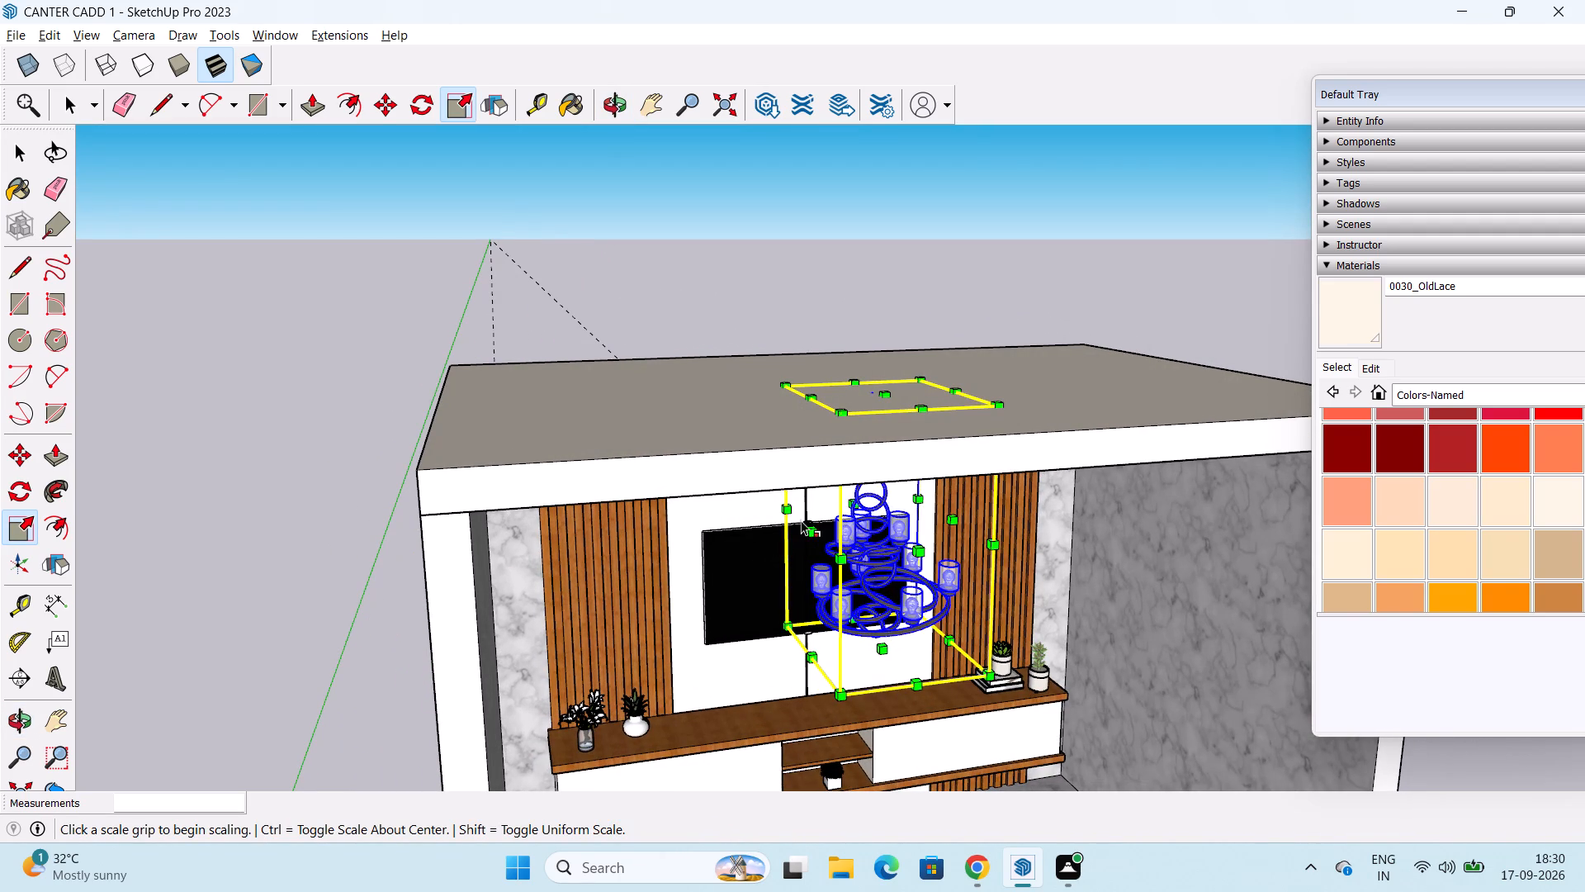
drag(808, 532, 829, 525)
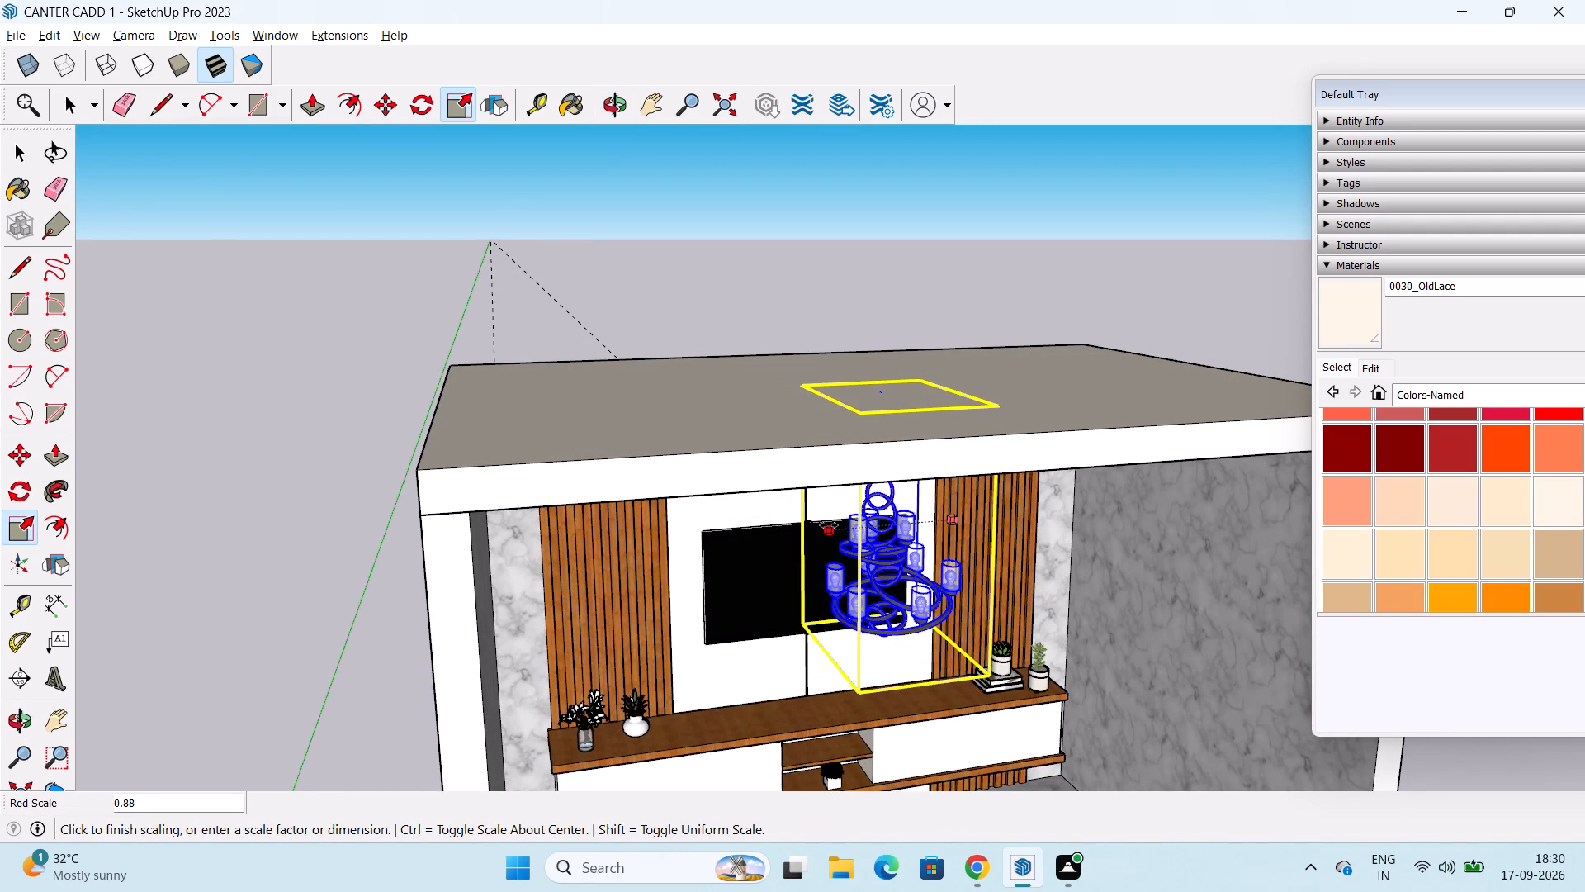
drag(829, 525, 834, 527)
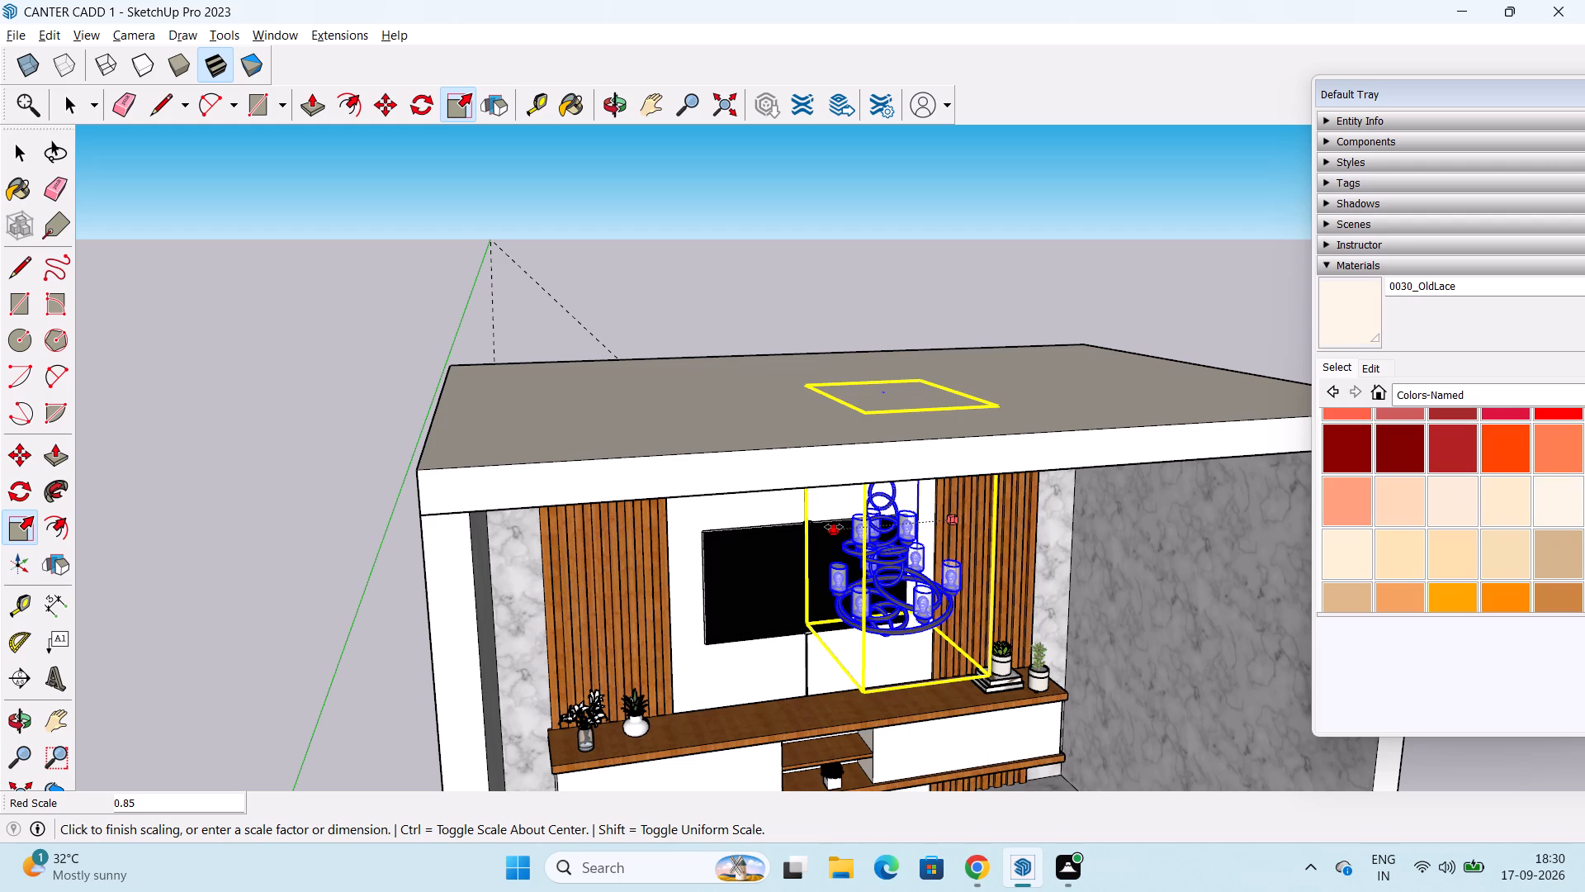
drag(834, 527, 831, 529)
key(space)
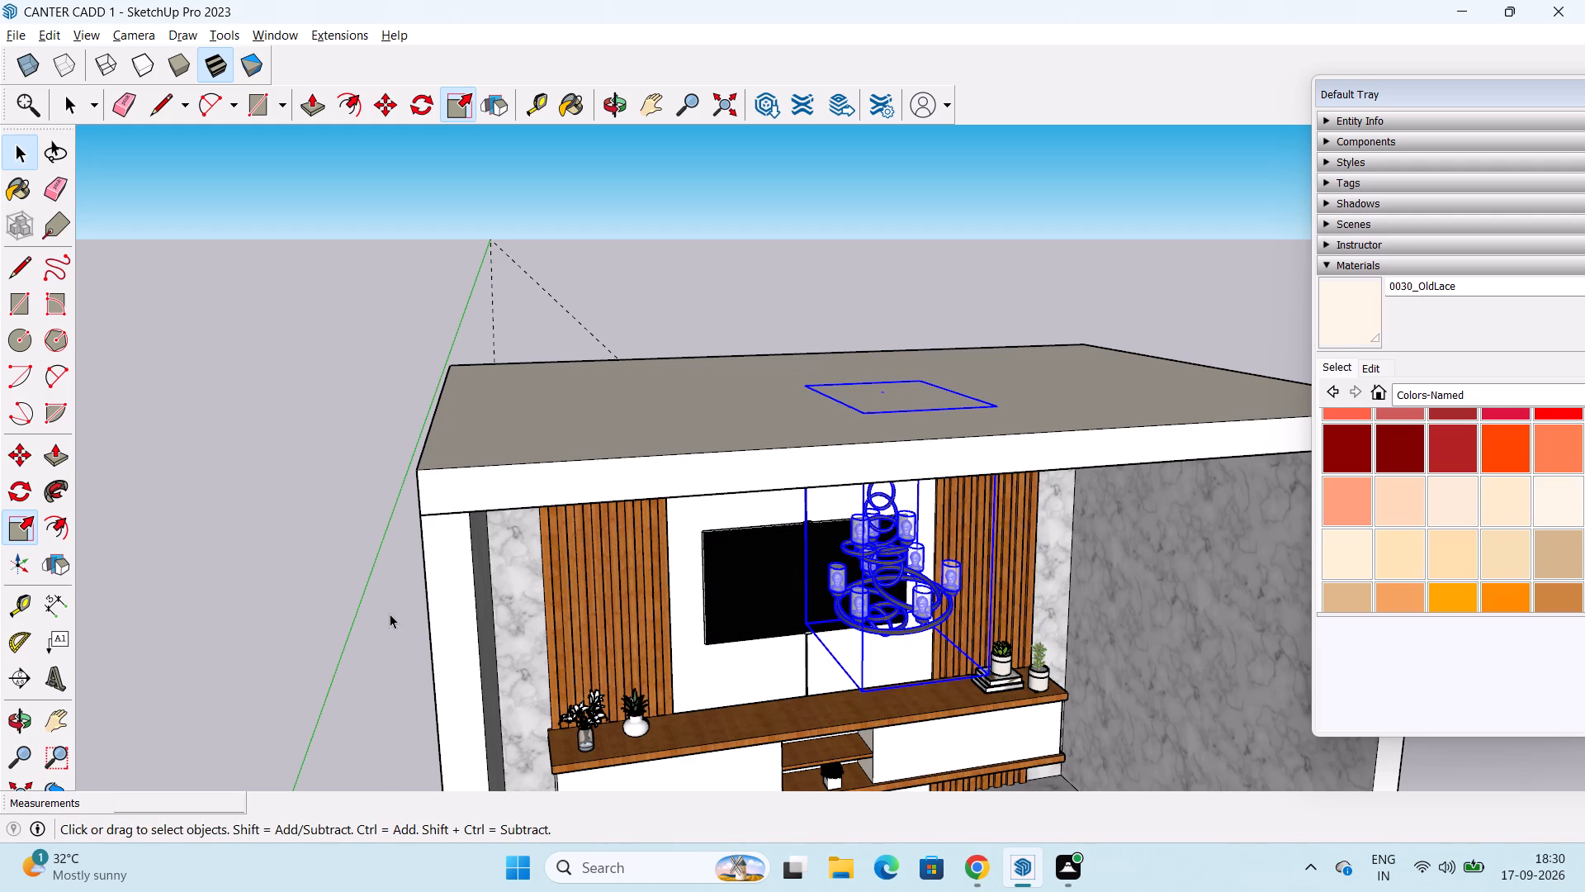
click(376, 624)
Examine the narrowed chandelier against the stepped ceiling from below and through the room's open front.
scroll(728, 611, down, 2)
middle_drag(939, 634, 901, 510)
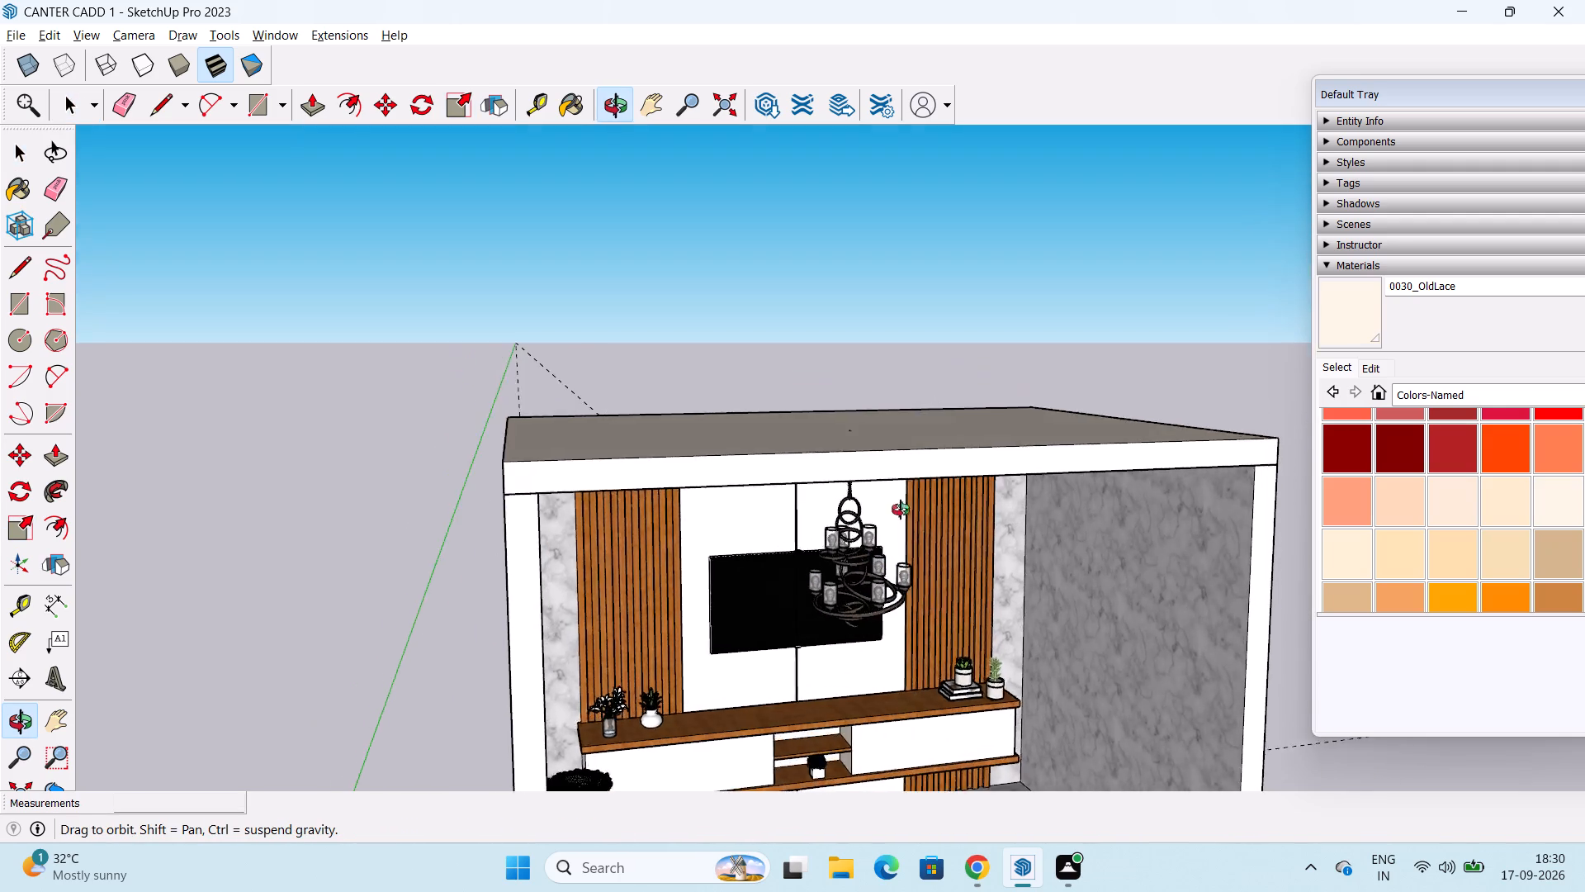
middle_drag(901, 510, 825, 209)
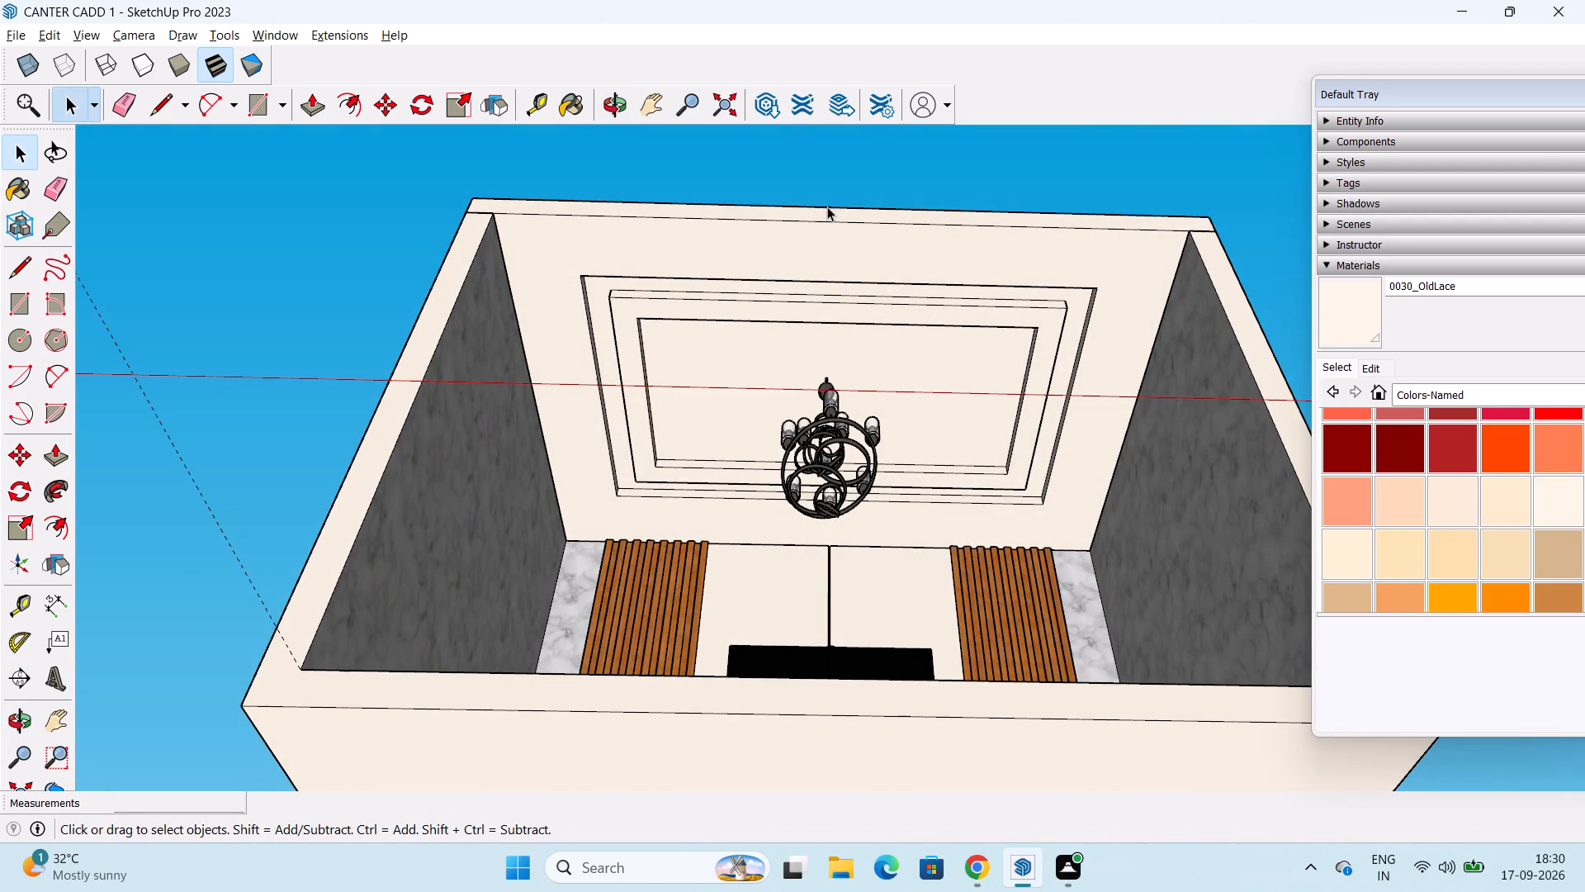
scroll(840, 562, down, 4)
middle_drag(848, 557, 813, 885)
scroll(856, 757, up, 1)
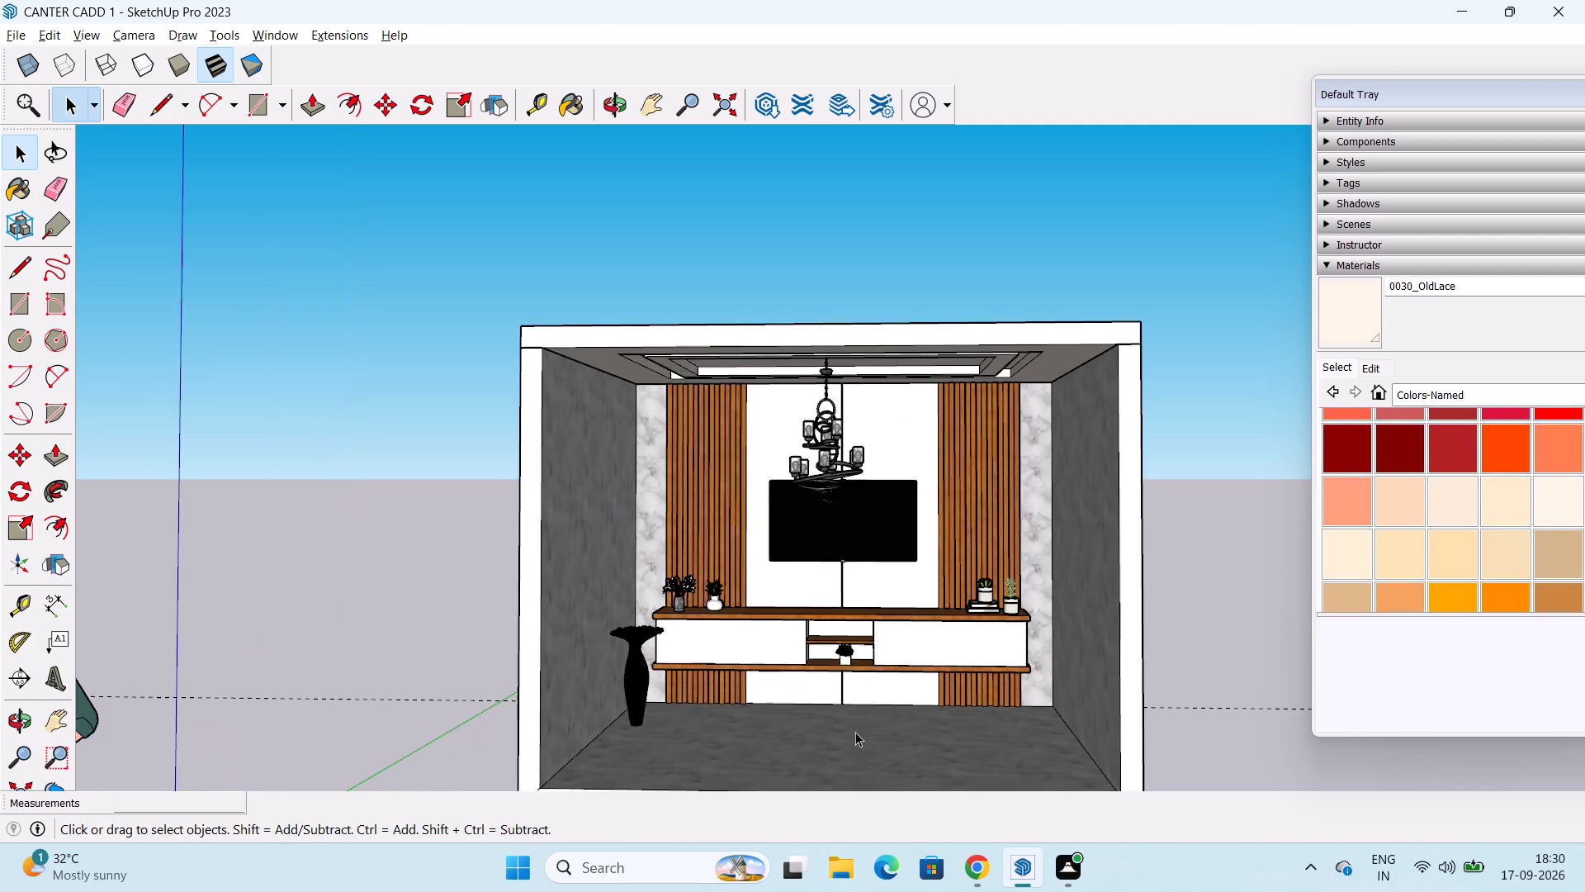
scroll(855, 732, up, 2)
middle_drag(867, 715, 822, 833)
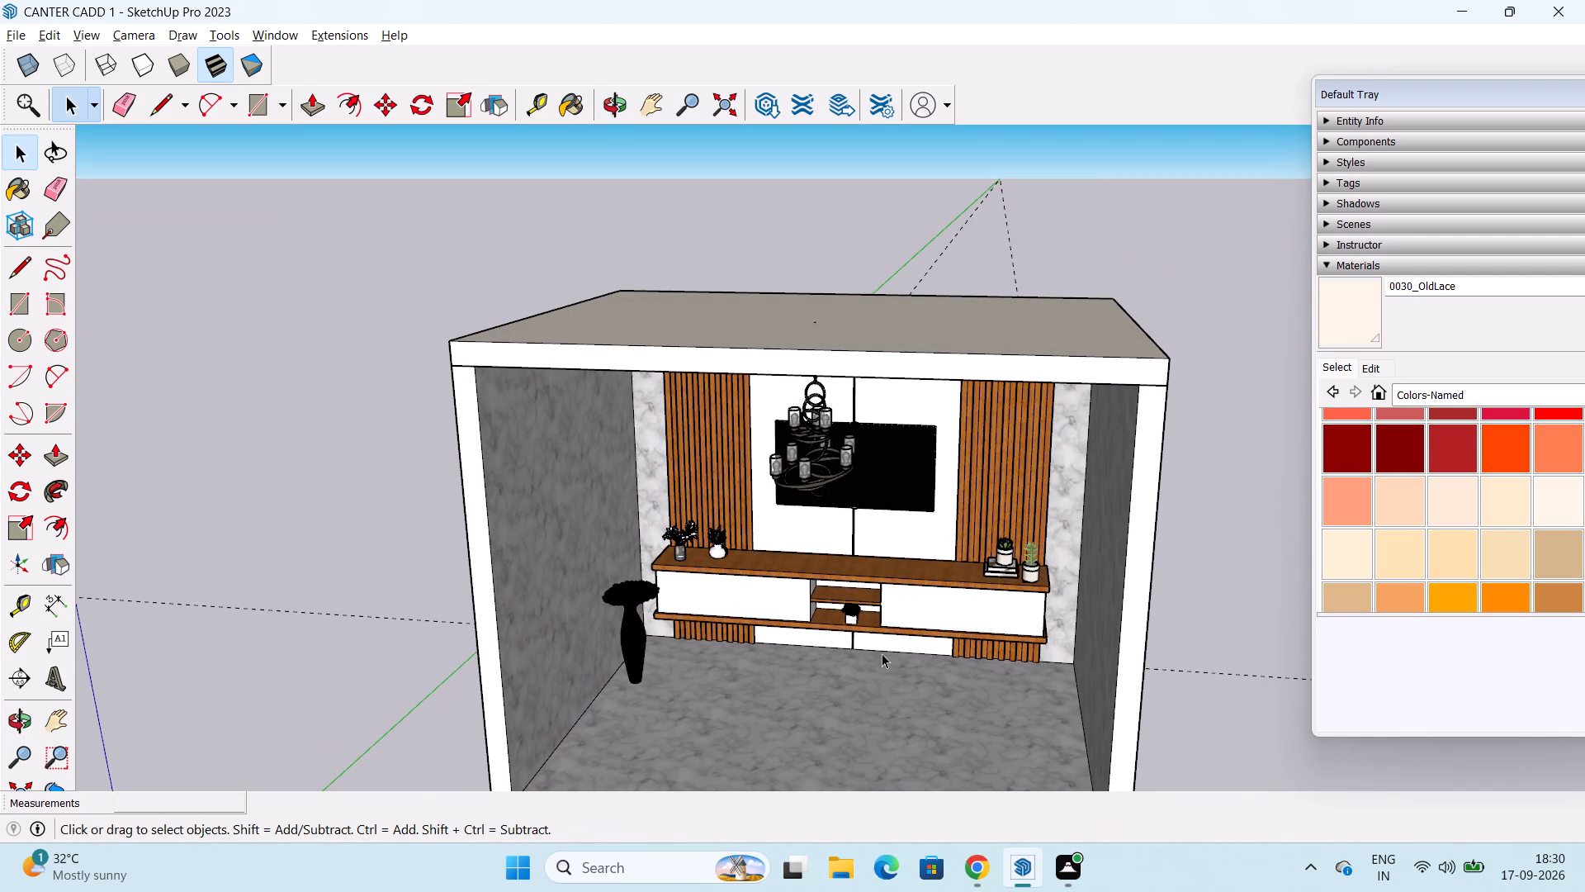
Examine the room's roof and exterior walls from all sides, ending at the open front.
middle_drag(889, 618, 996, 656)
middle_drag(355, 617, 1134, 626)
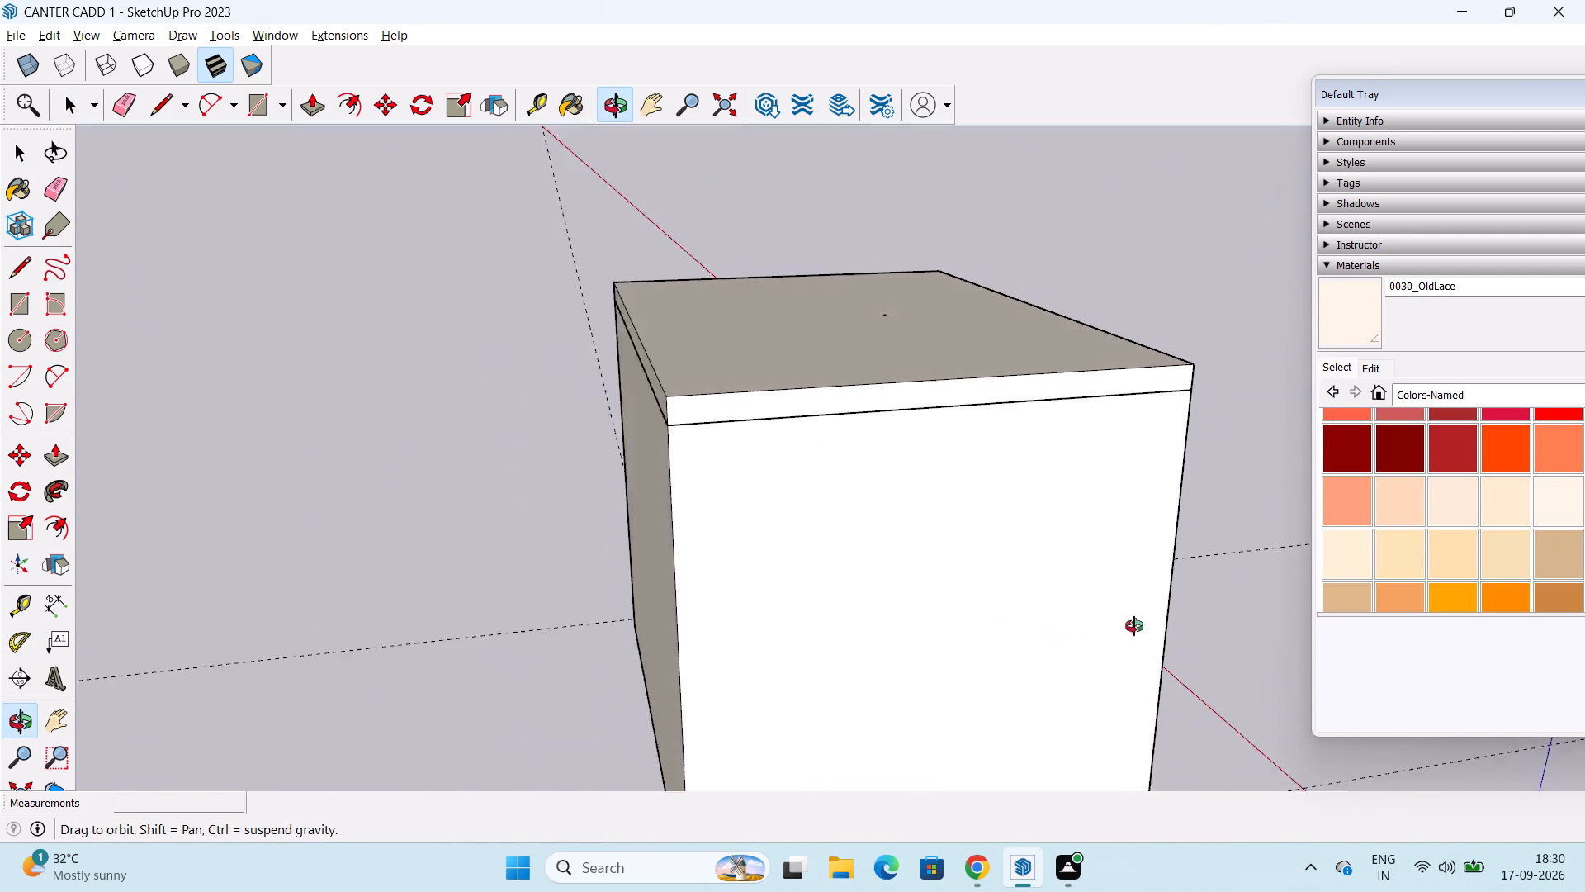
middle_drag(1134, 626, 1143, 625)
scroll(1143, 625, down, 2)
middle_drag(1143, 625, 886, 741)
scroll(901, 715, down, 3)
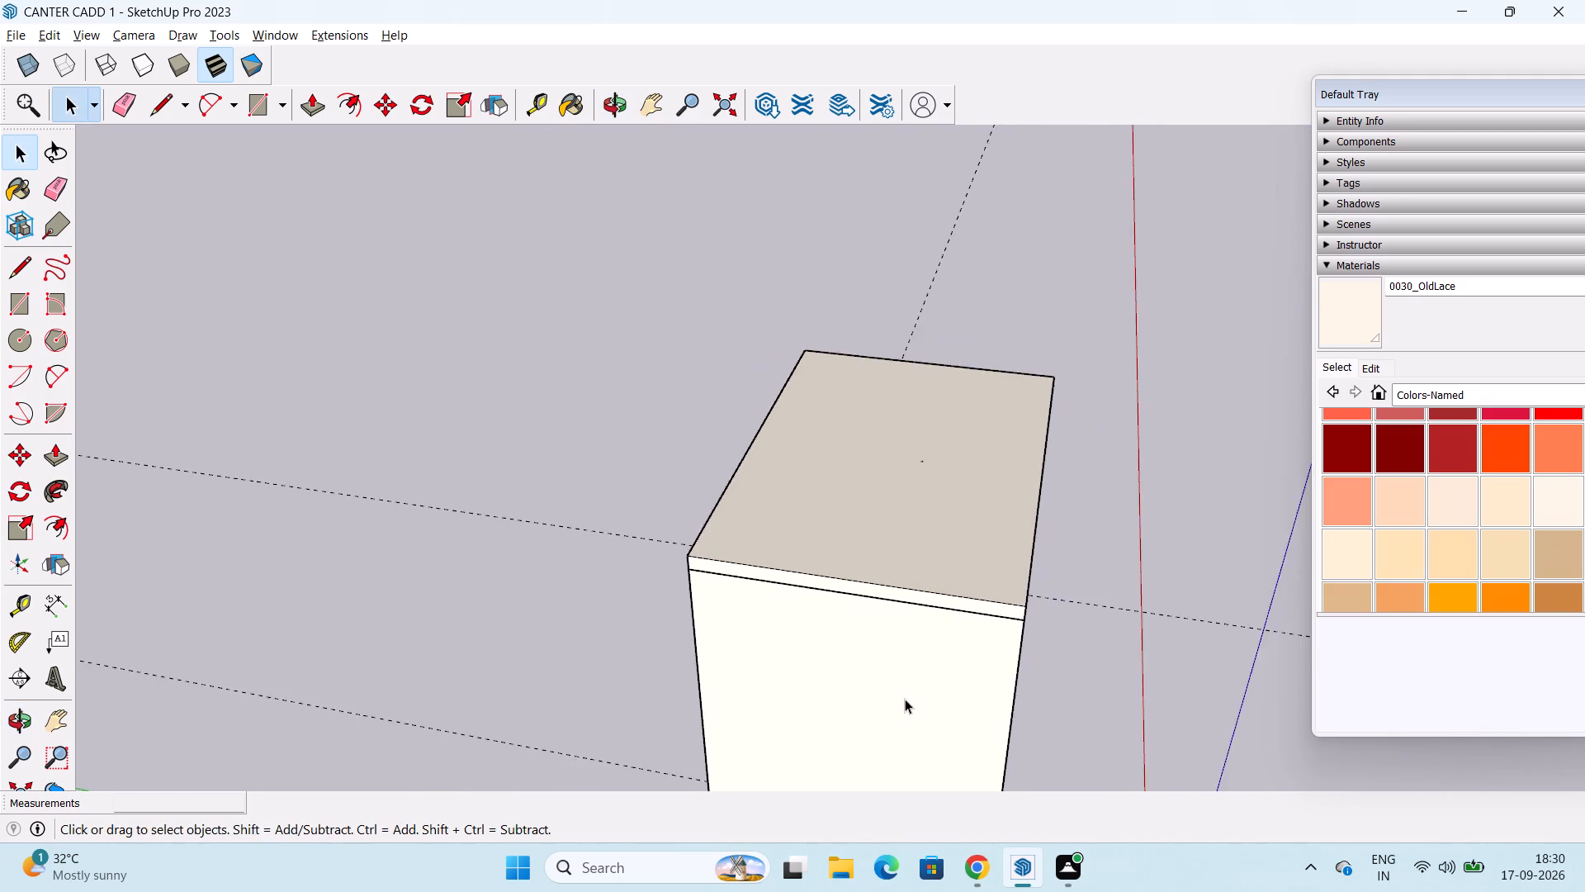
scroll(905, 699, down, 2)
middle_drag(916, 688, 717, 718)
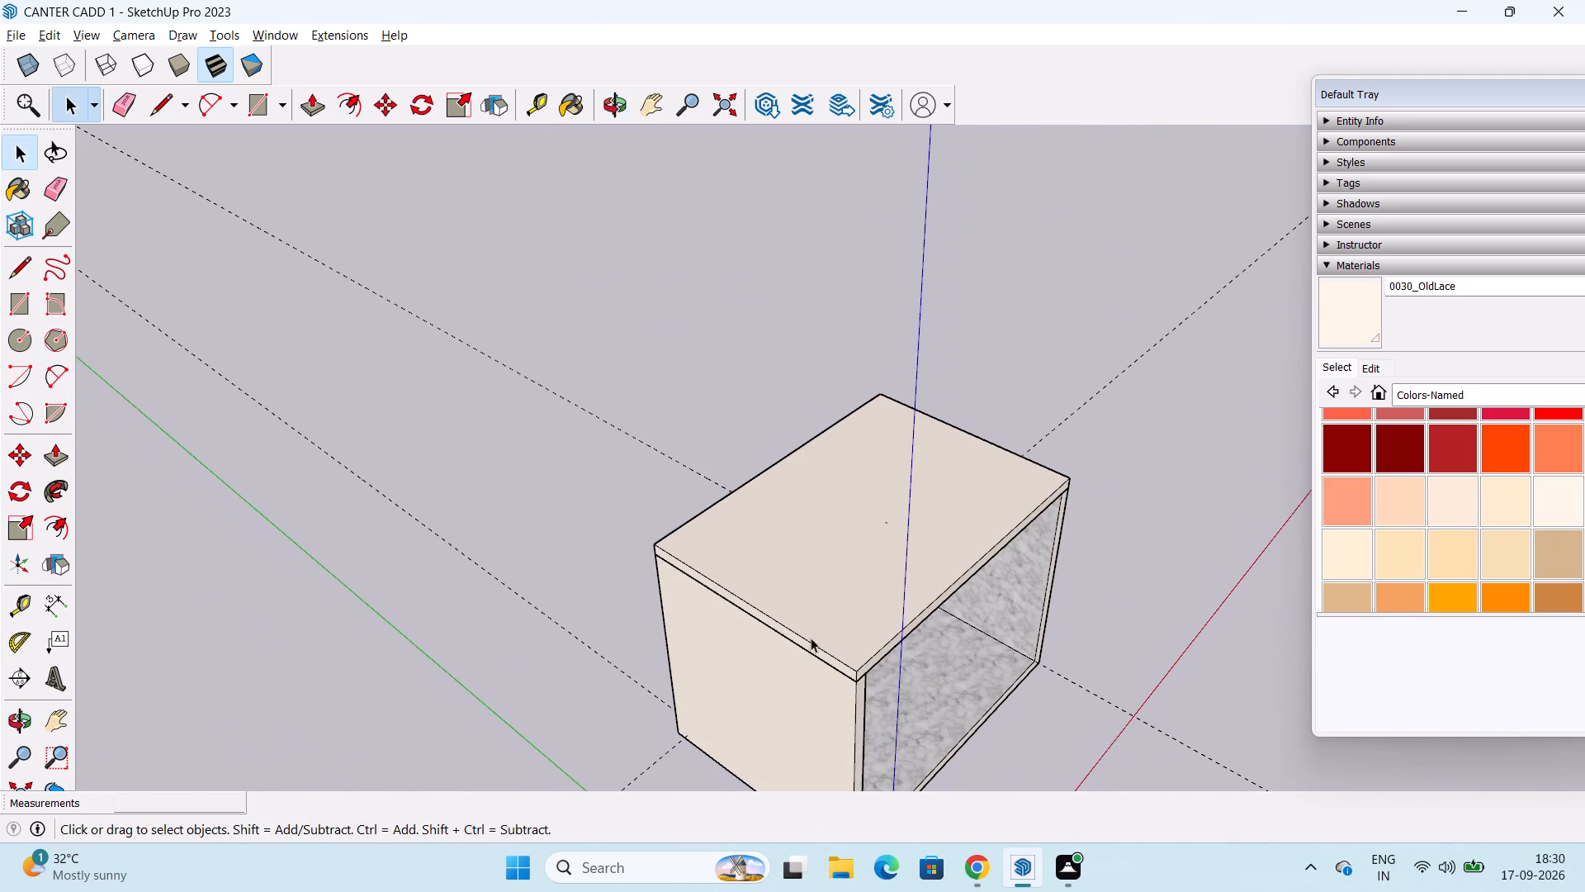
middle_drag(811, 638, 525, 621)
scroll(982, 591, down, 1)
middle_drag(982, 591, 603, 589)
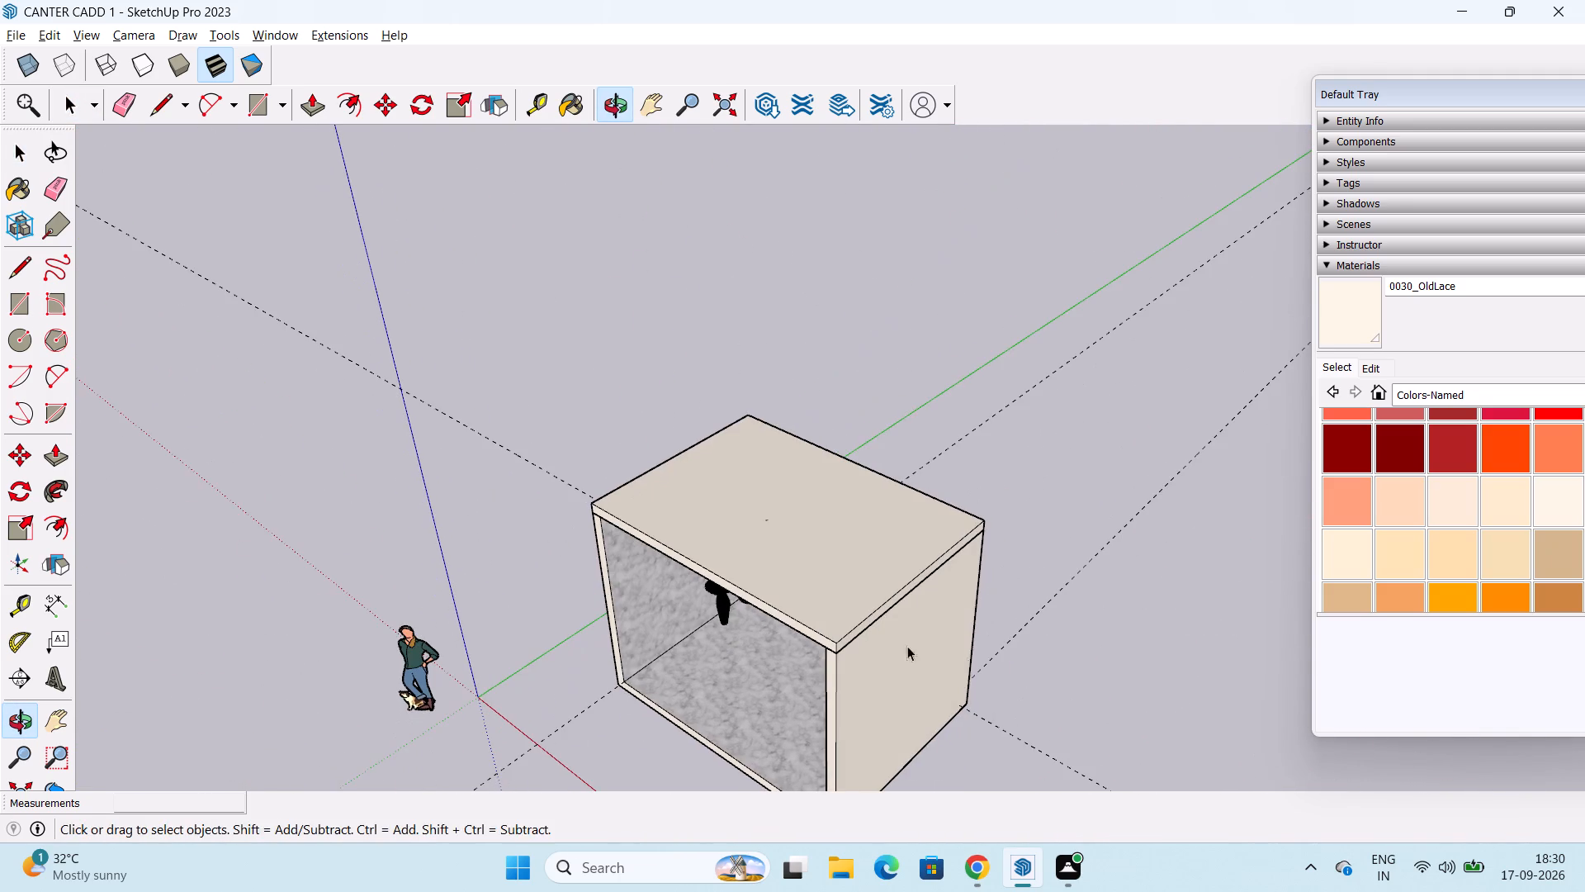
middle_drag(967, 659, 12, 569)
middle_drag(680, 551, 668, 562)
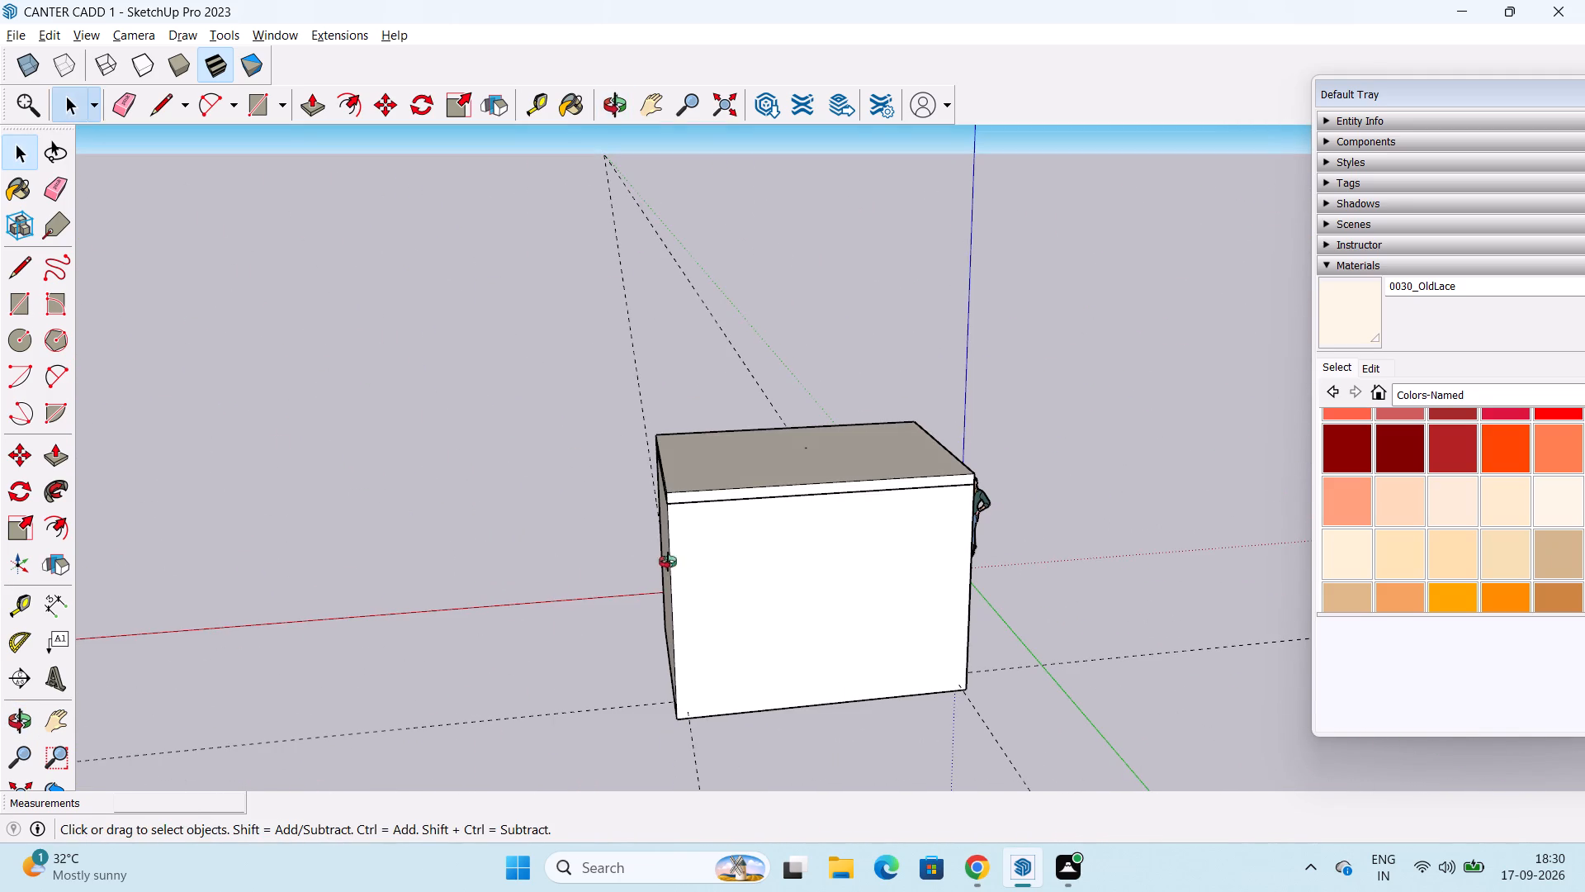
middle_drag(668, 562, 1124, 599)
middle_drag(909, 618, 1160, 613)
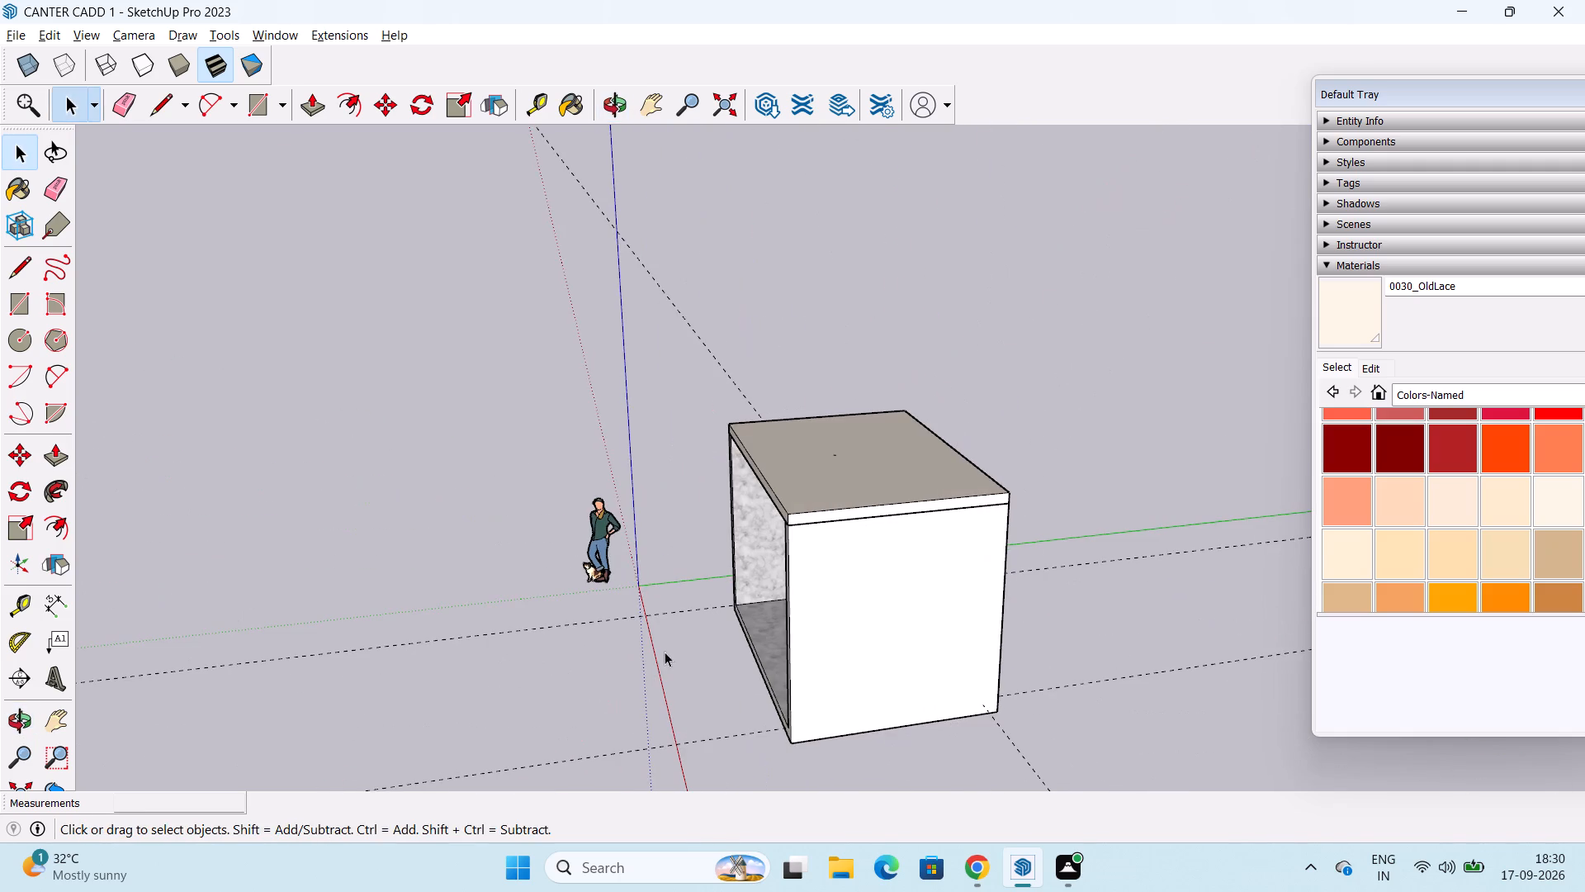
middle_drag(663, 652, 1071, 644)
scroll(759, 646, up, 2)
middle_drag(823, 608, 862, 591)
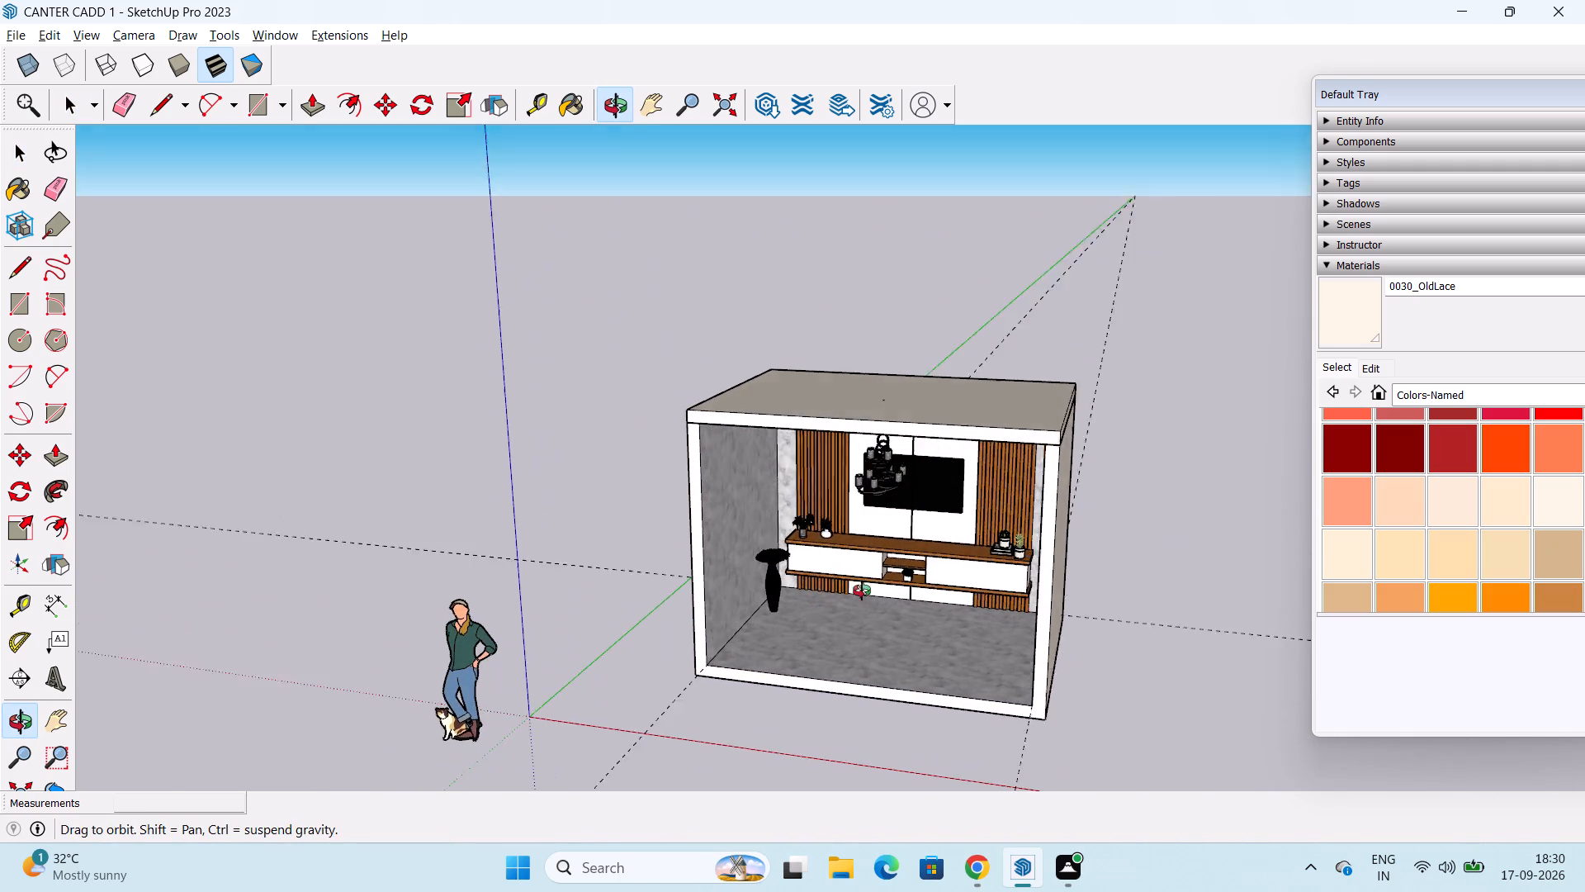
middle_drag(862, 591, 906, 546)
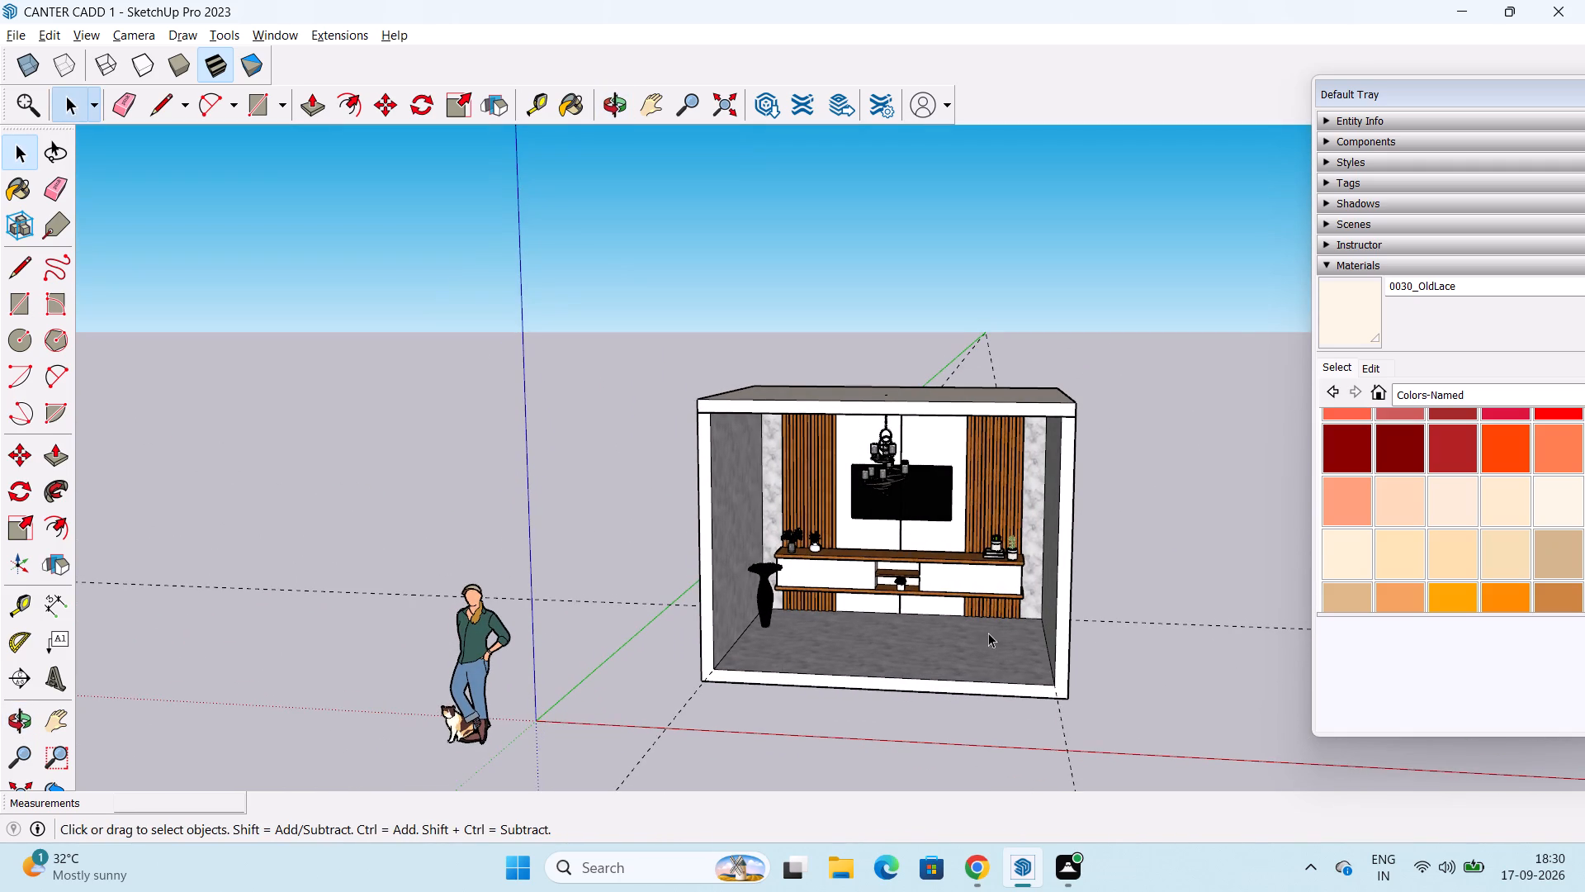
Examine the chandelier's proportions against the stepped ceiling and TV wall from several angles through the open front.
scroll(971, 590, up, 6)
middle_drag(971, 588, 926, 501)
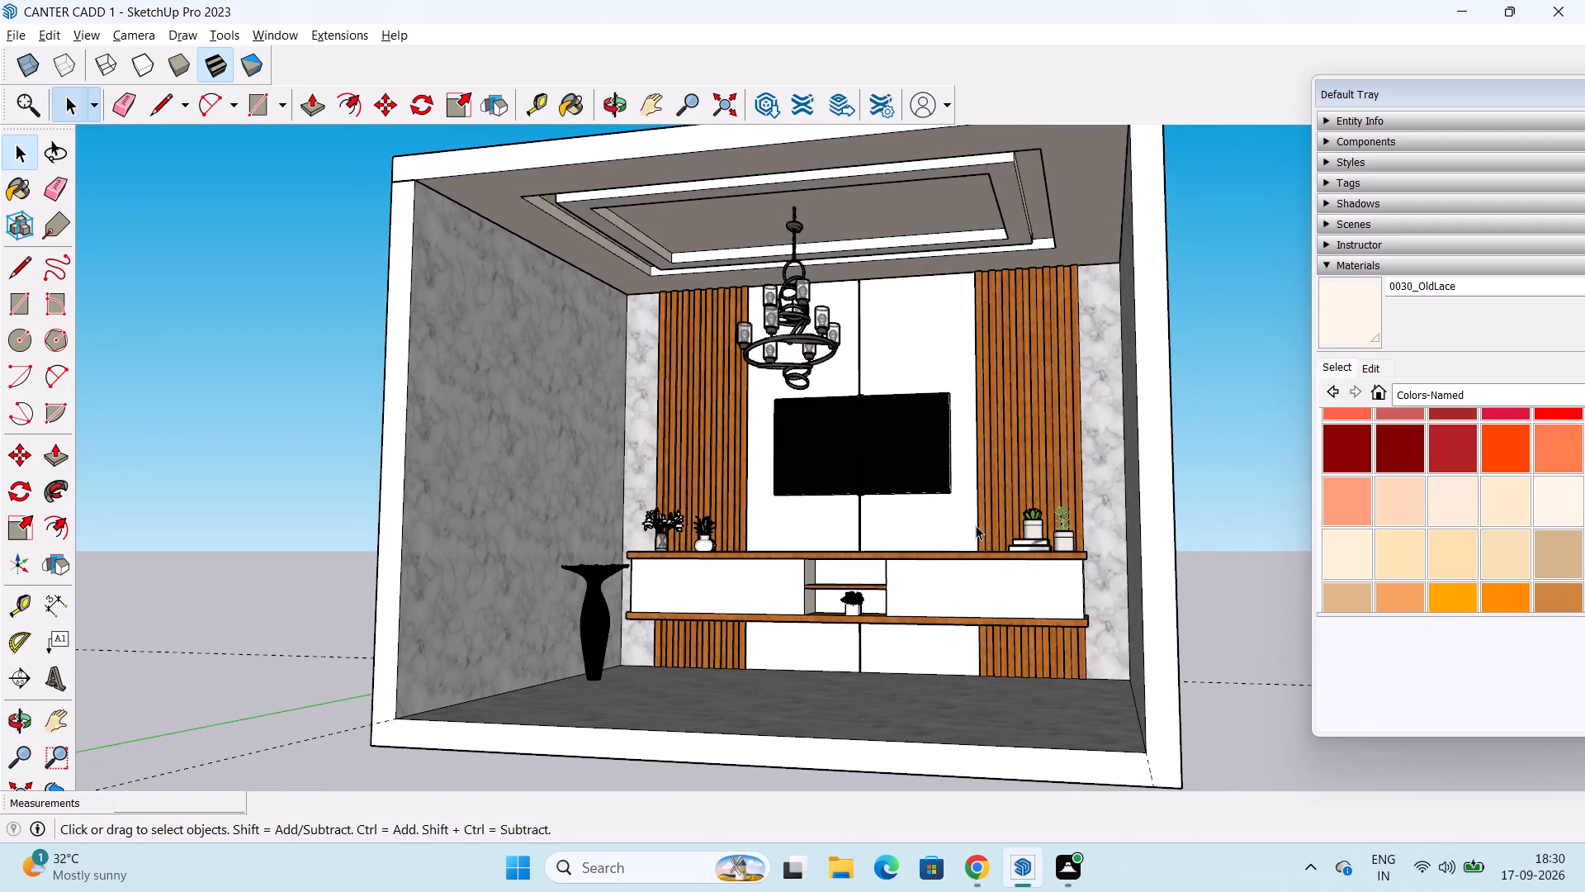
middle_drag(982, 529, 924, 554)
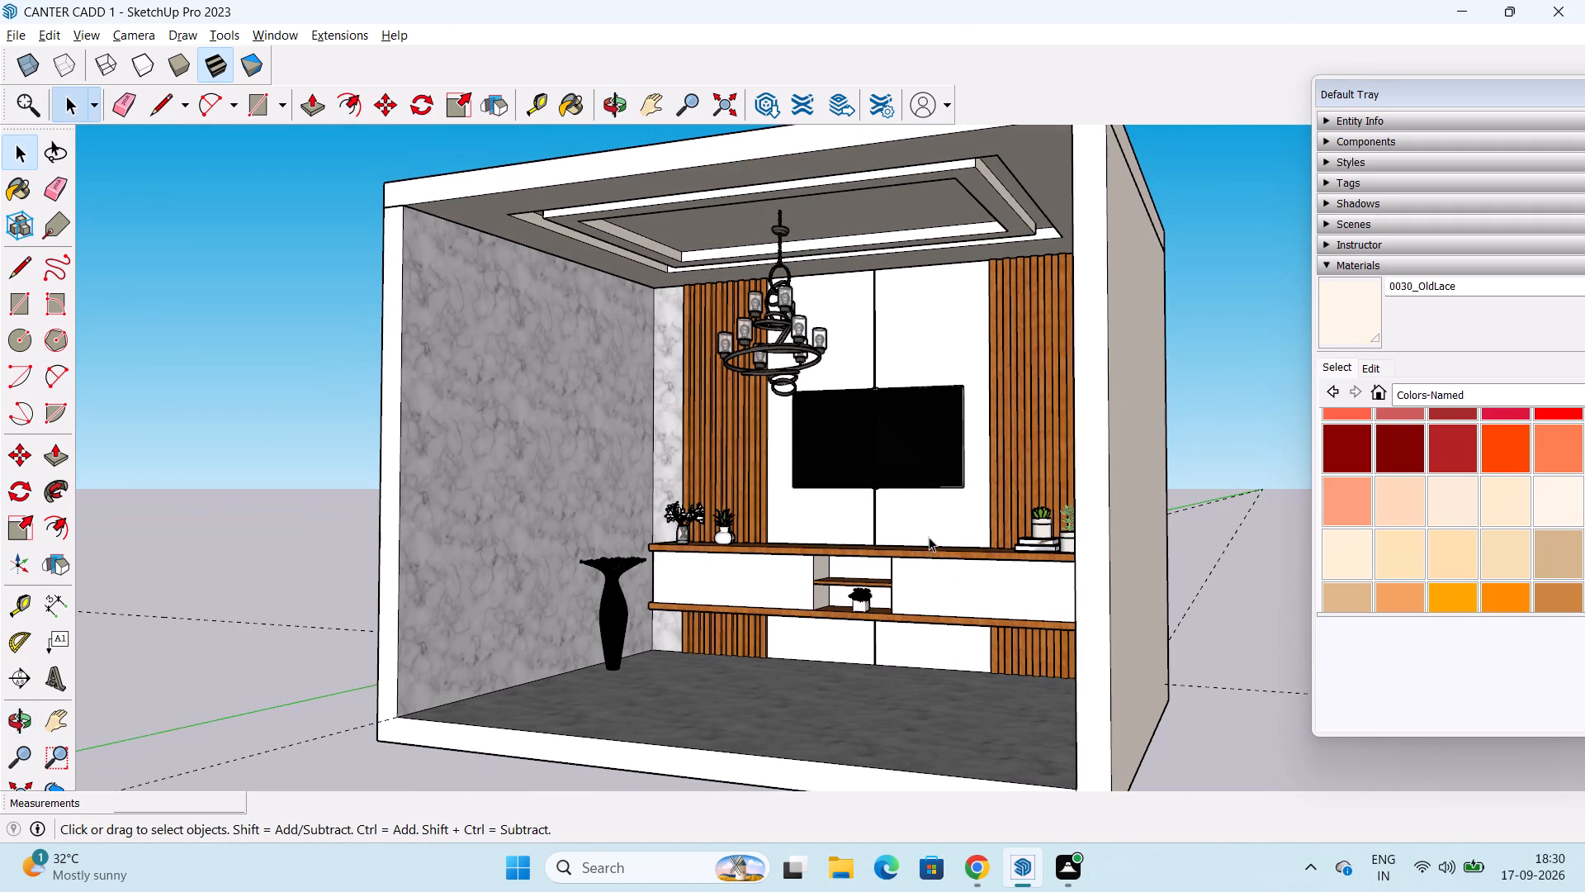
middle_drag(930, 535, 954, 576)
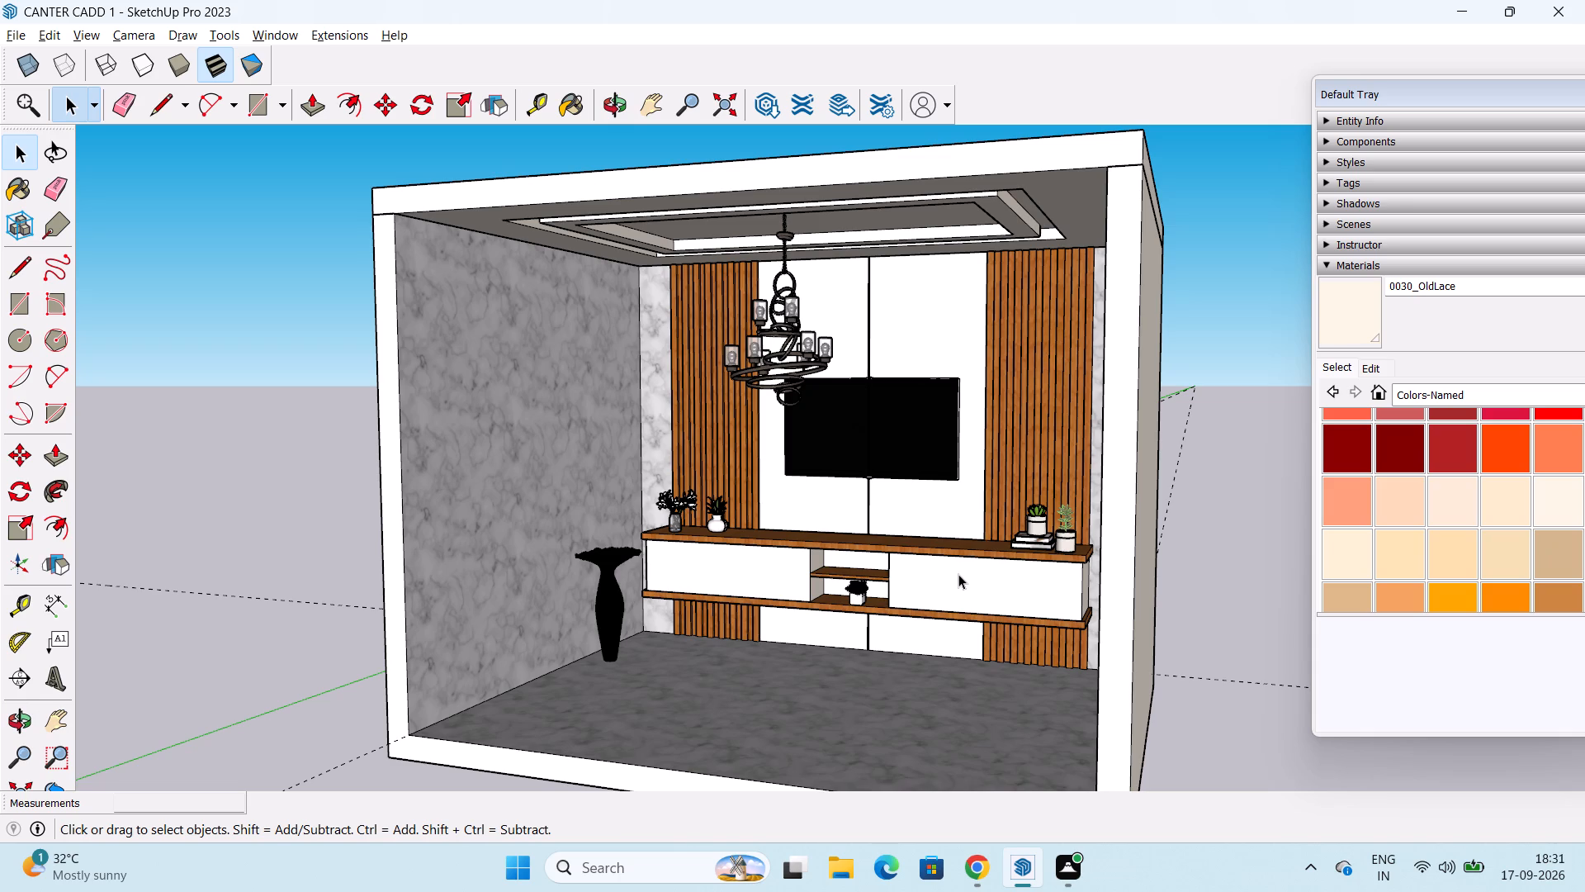
middle_drag(960, 576, 749, 542)
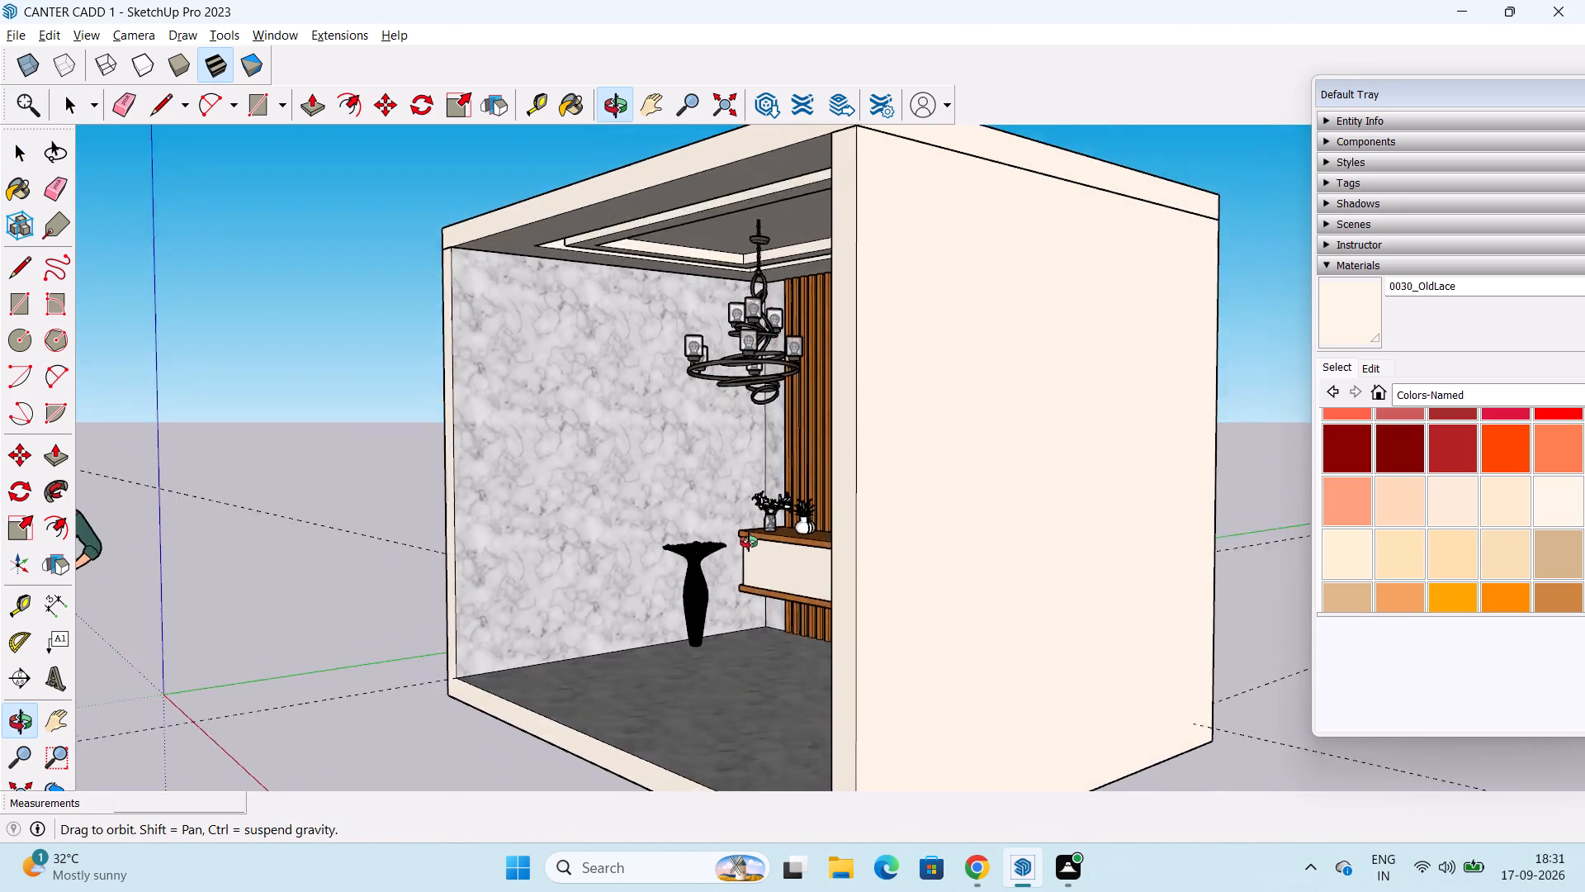
middle_drag(749, 542, 1023, 517)
middle_drag(800, 313, 793, 351)
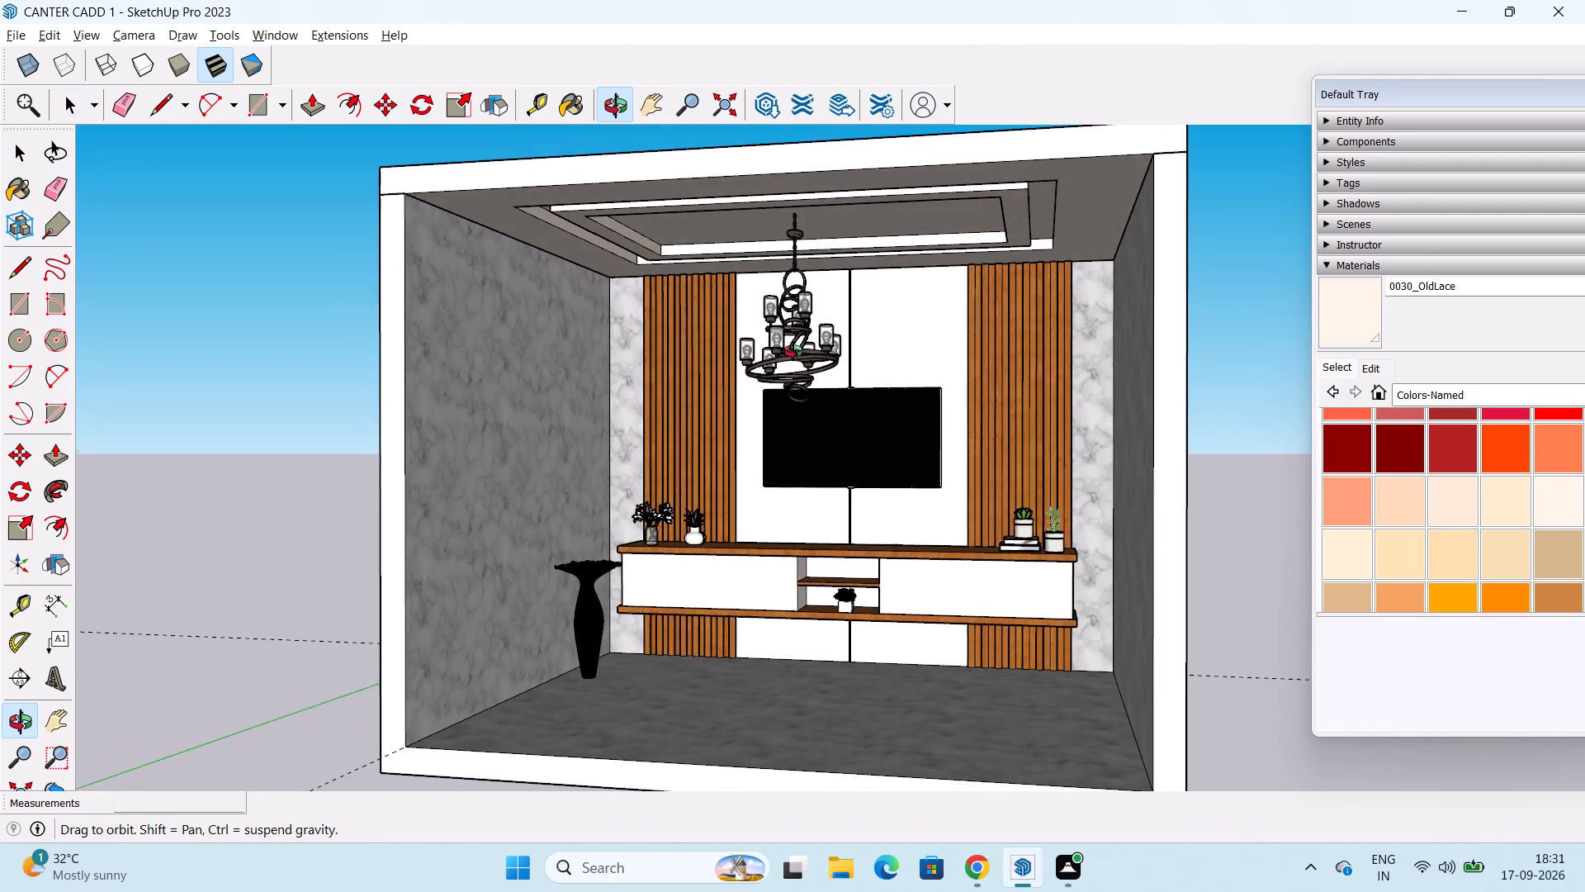
middle_drag(793, 351, 707, 446)
Scale the chandelier's height along the blue axis to about 0.67 from its bottom.
click(785, 364)
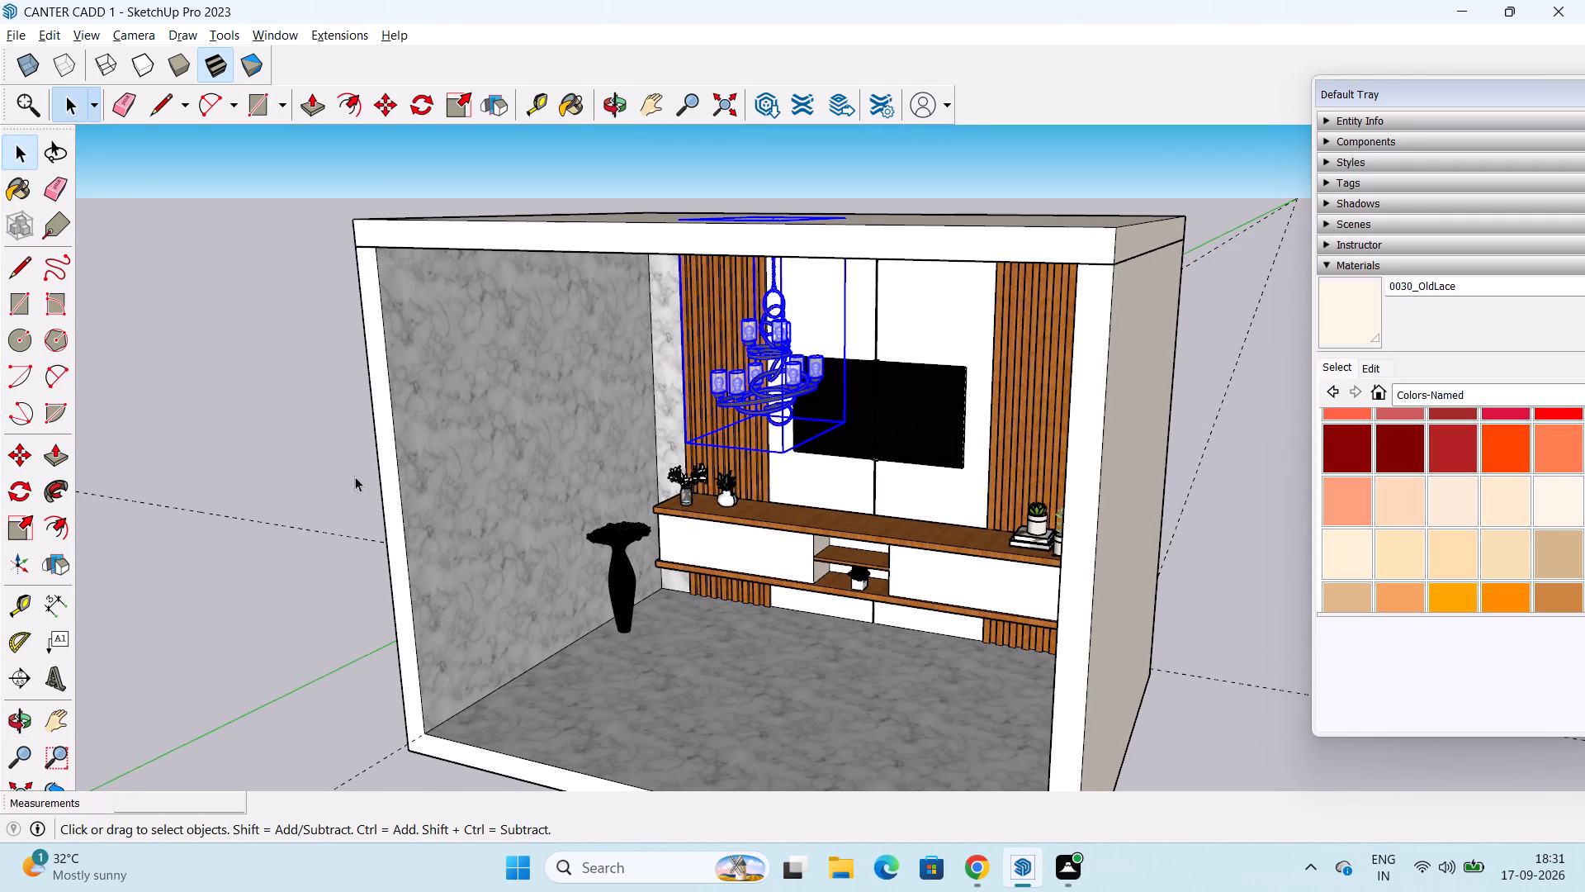
click(26, 532)
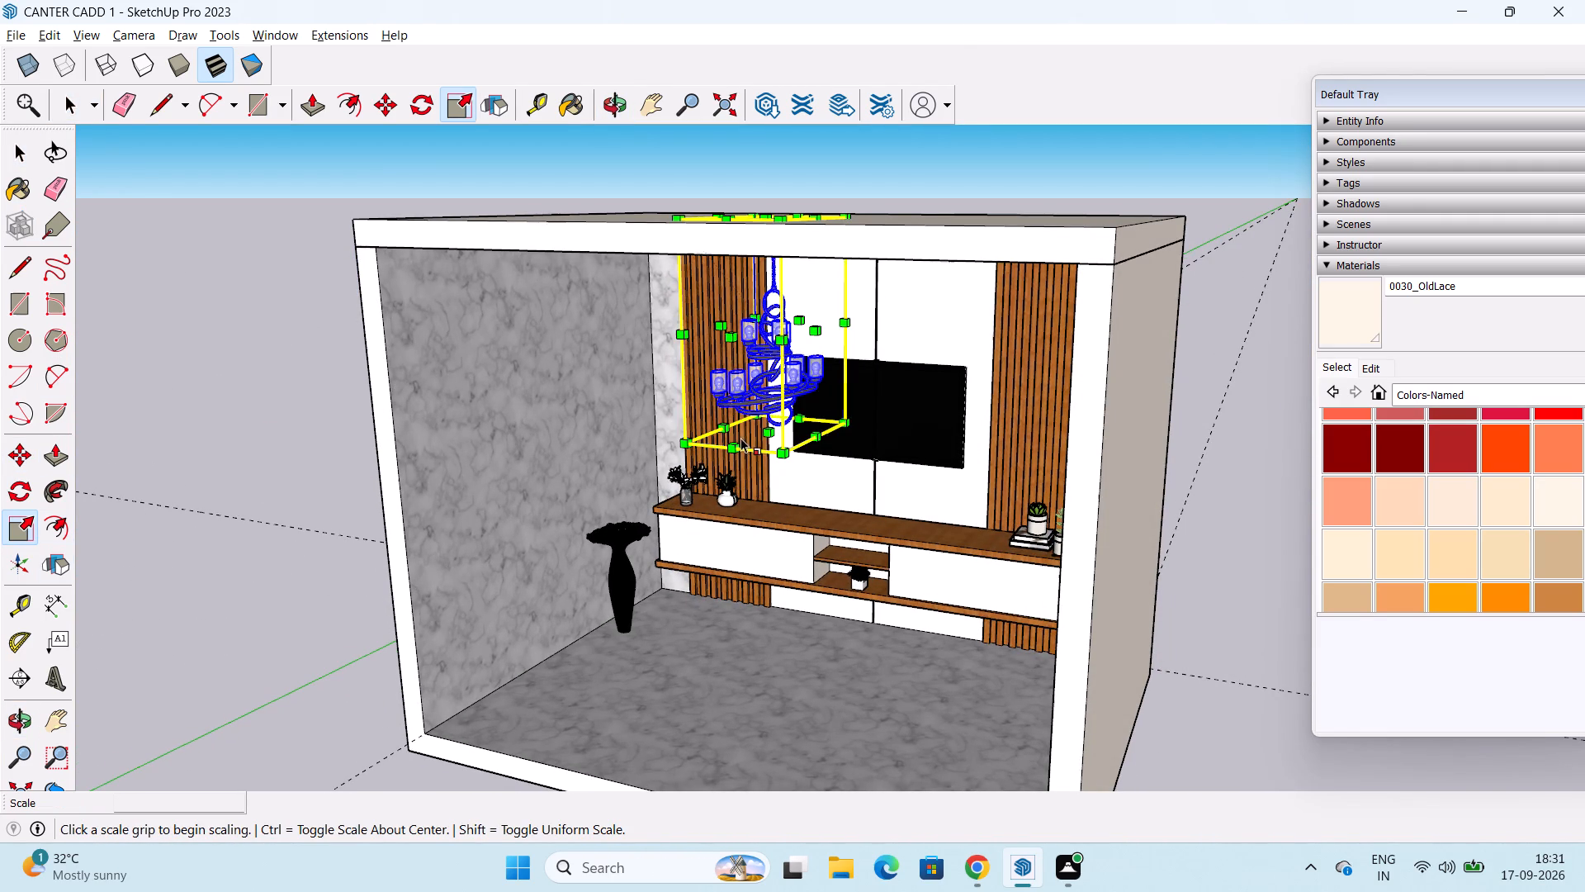
drag(771, 427, 782, 365)
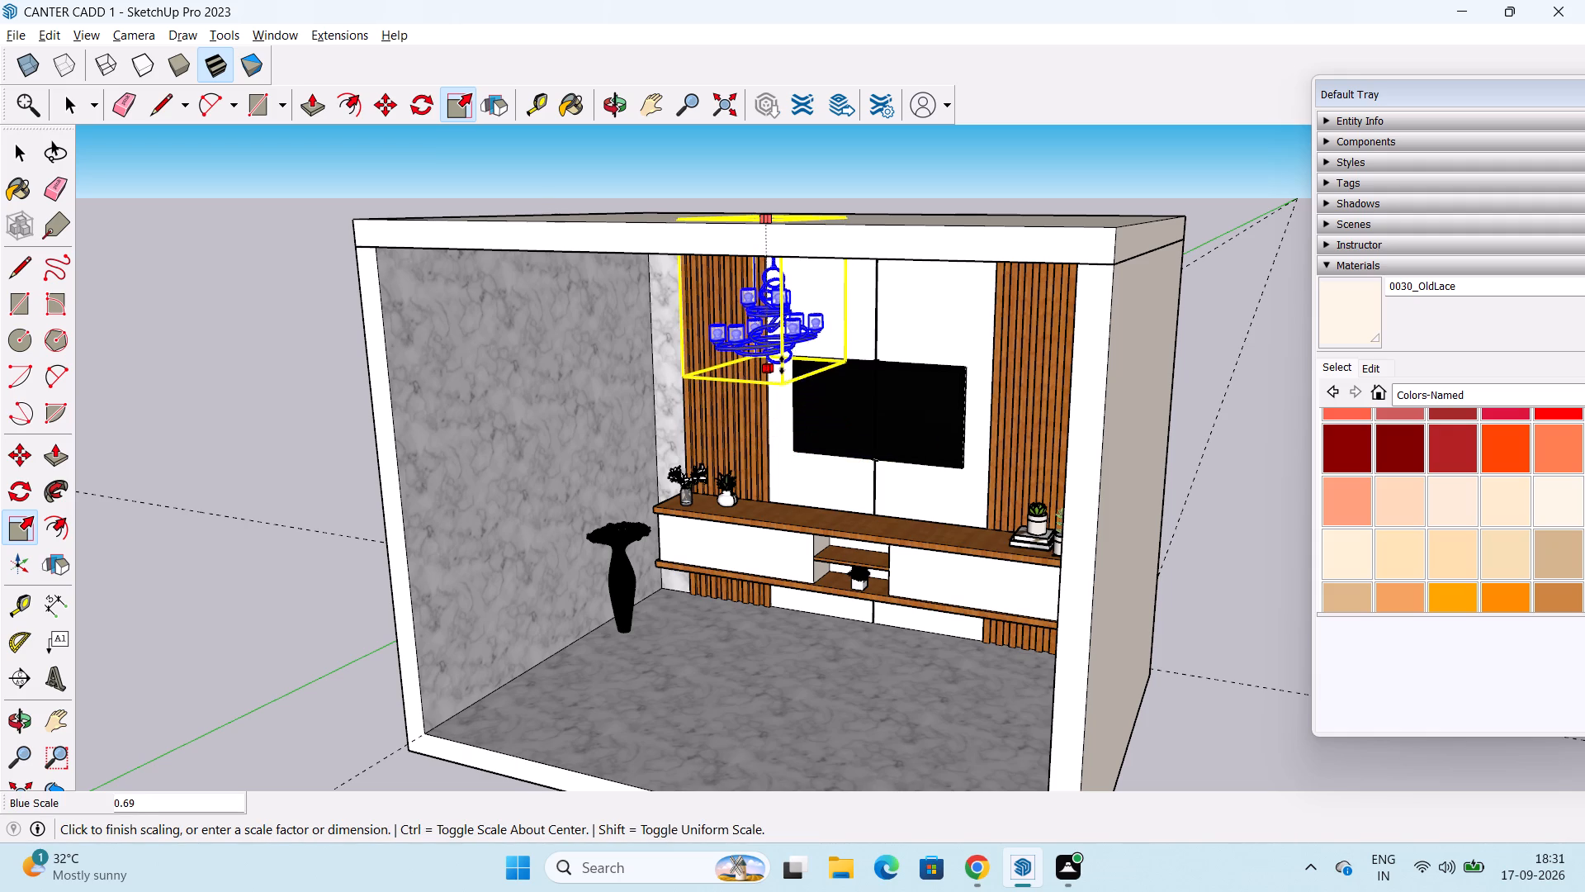
drag(782, 365, 783, 363)
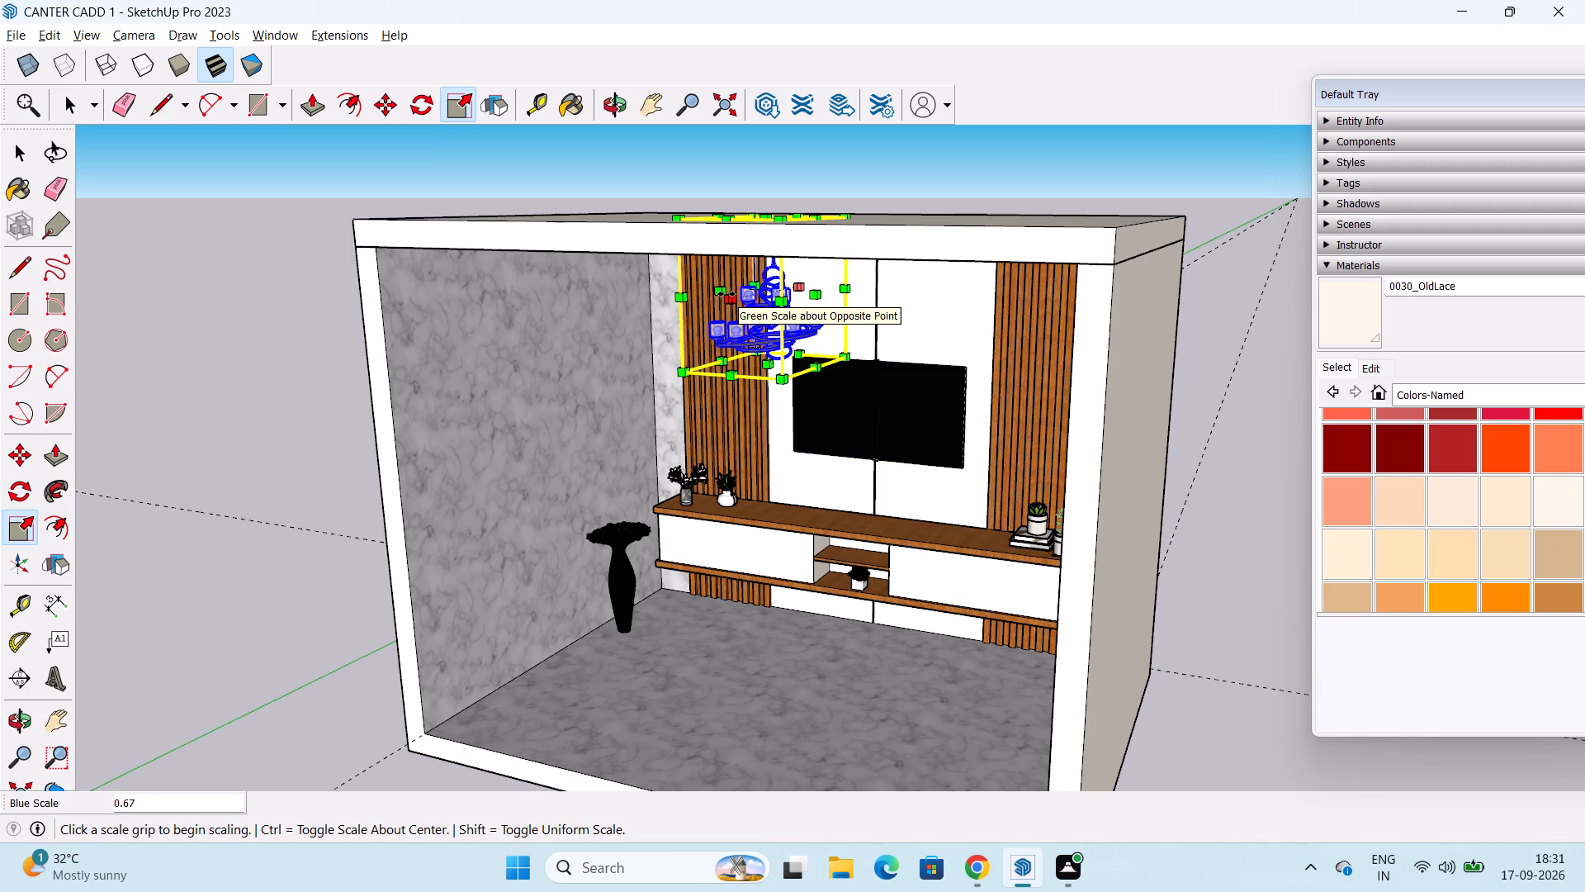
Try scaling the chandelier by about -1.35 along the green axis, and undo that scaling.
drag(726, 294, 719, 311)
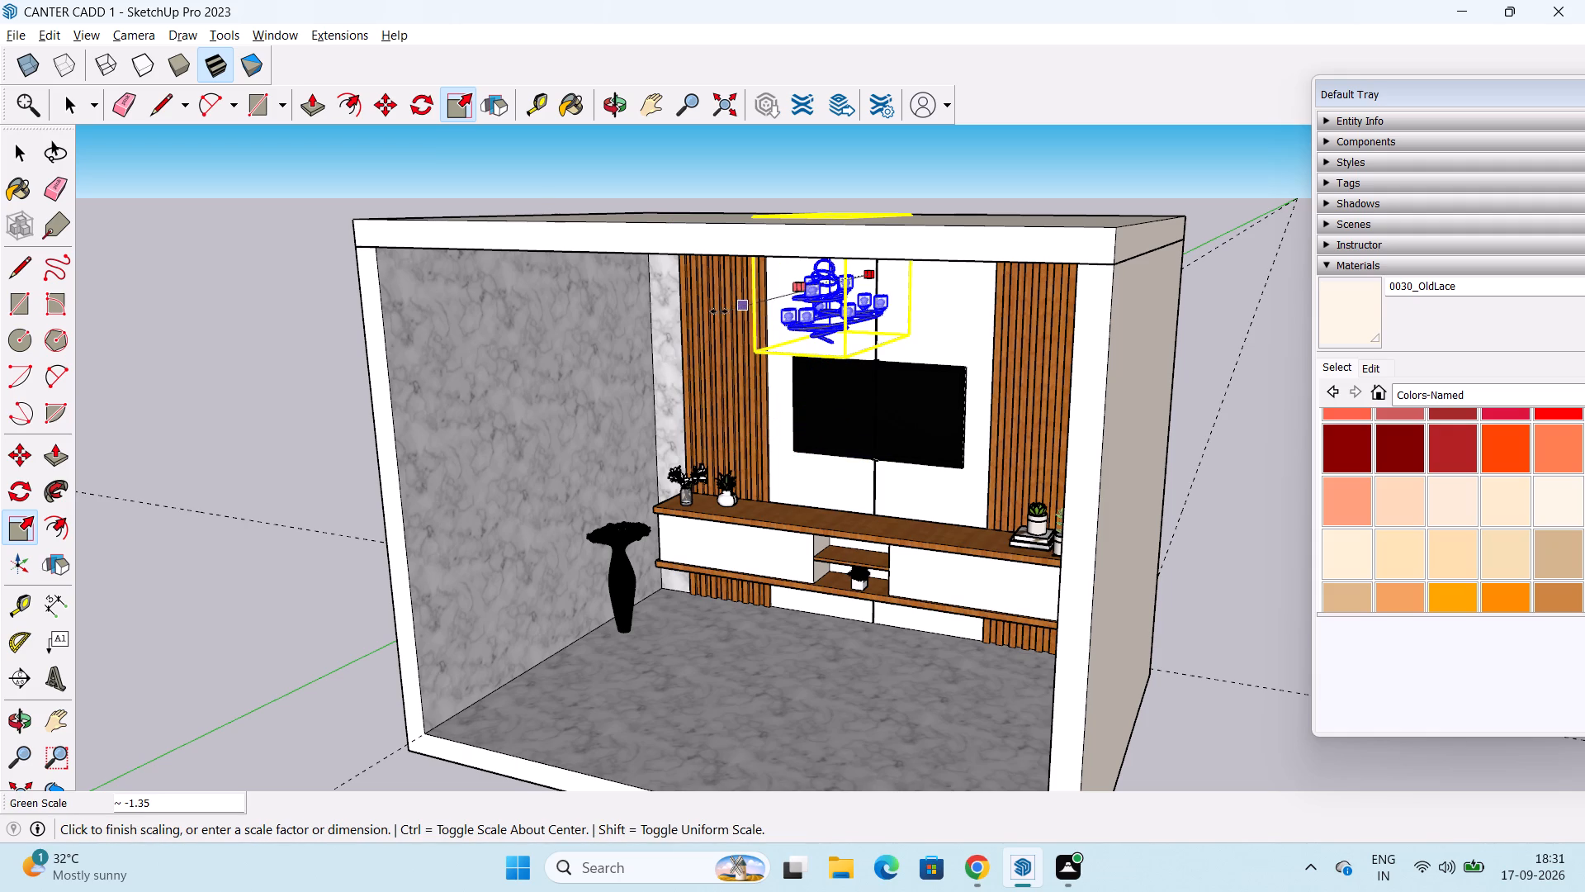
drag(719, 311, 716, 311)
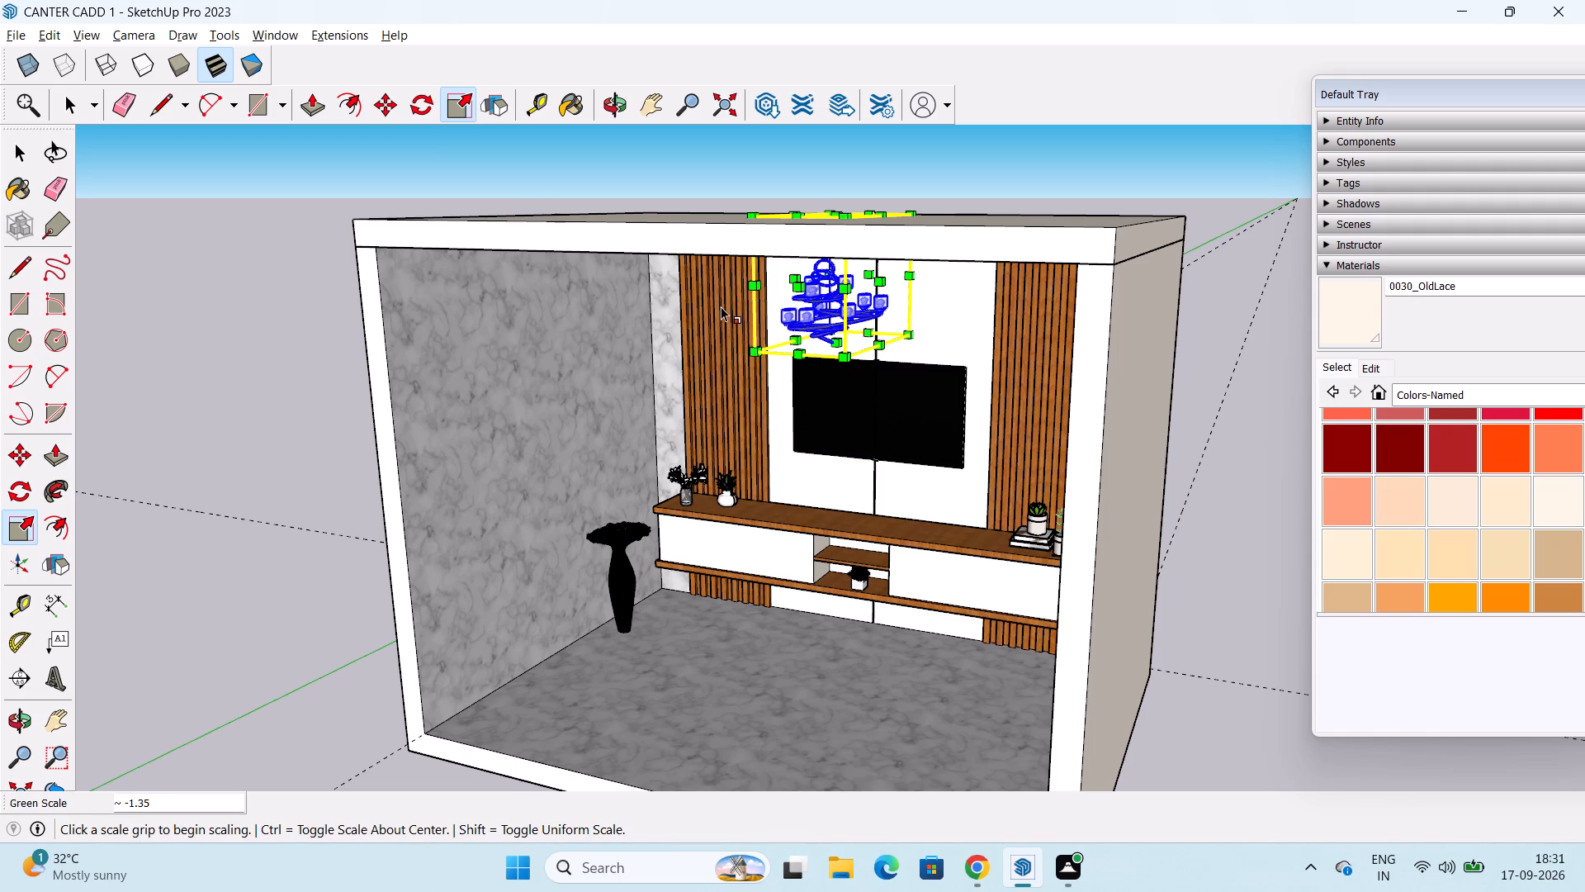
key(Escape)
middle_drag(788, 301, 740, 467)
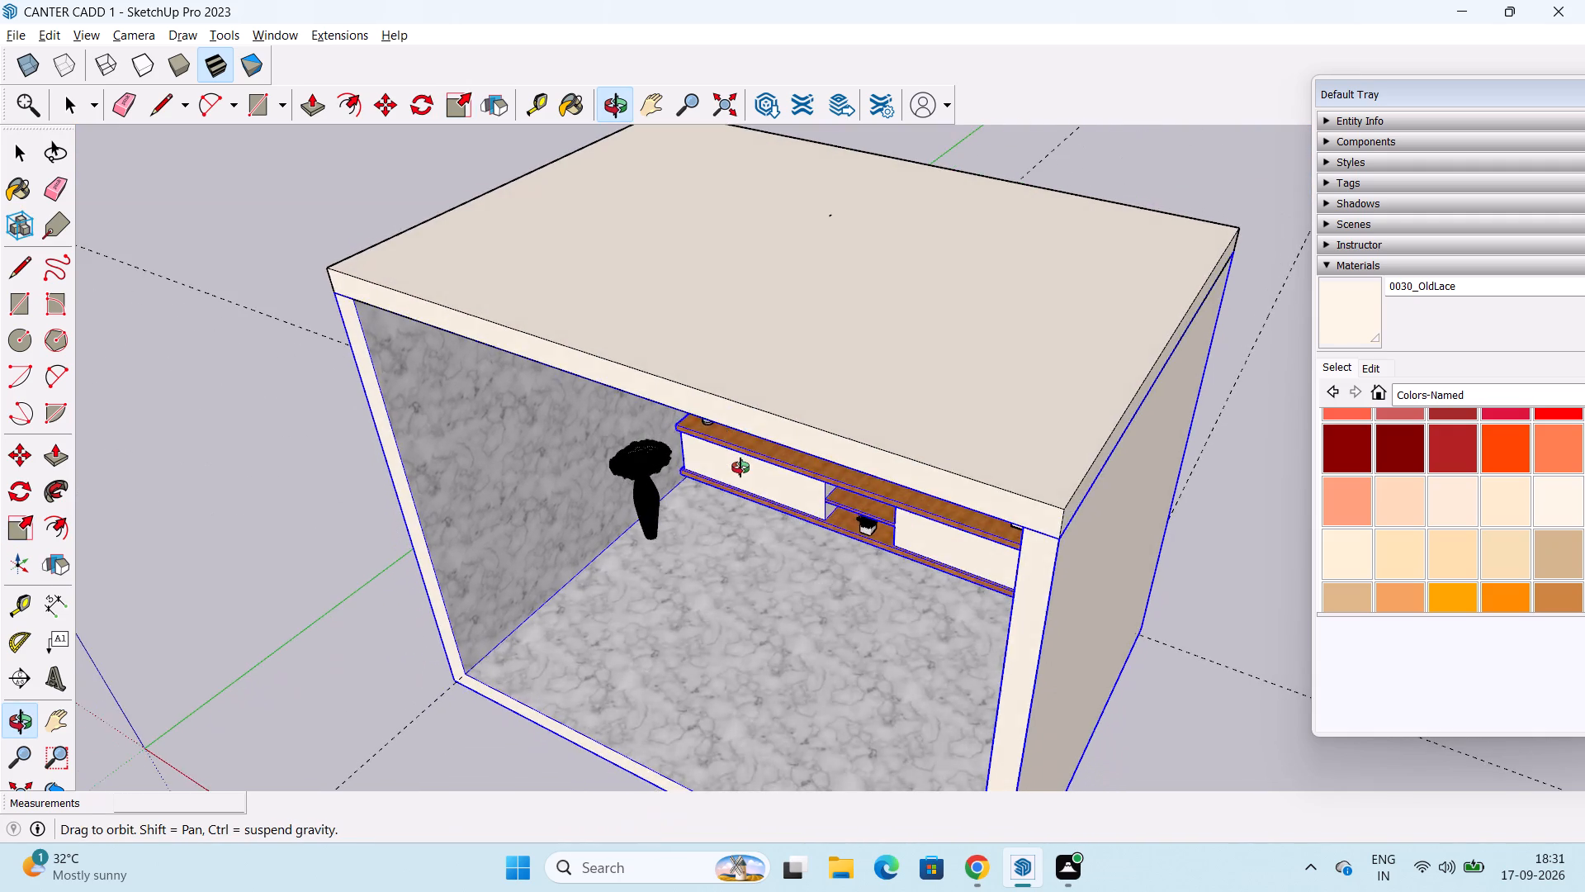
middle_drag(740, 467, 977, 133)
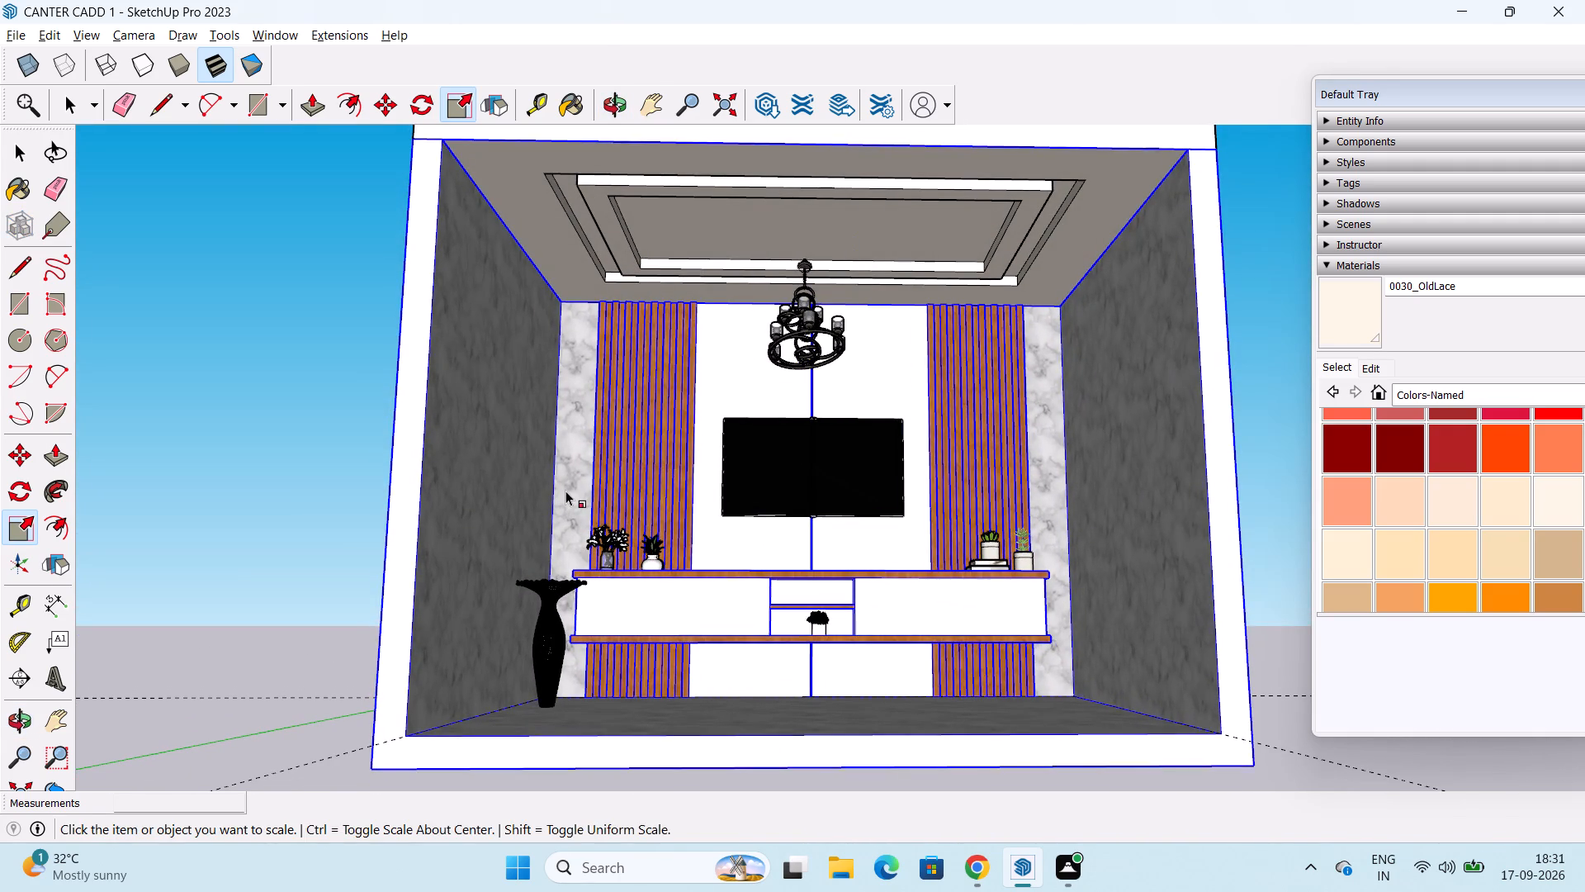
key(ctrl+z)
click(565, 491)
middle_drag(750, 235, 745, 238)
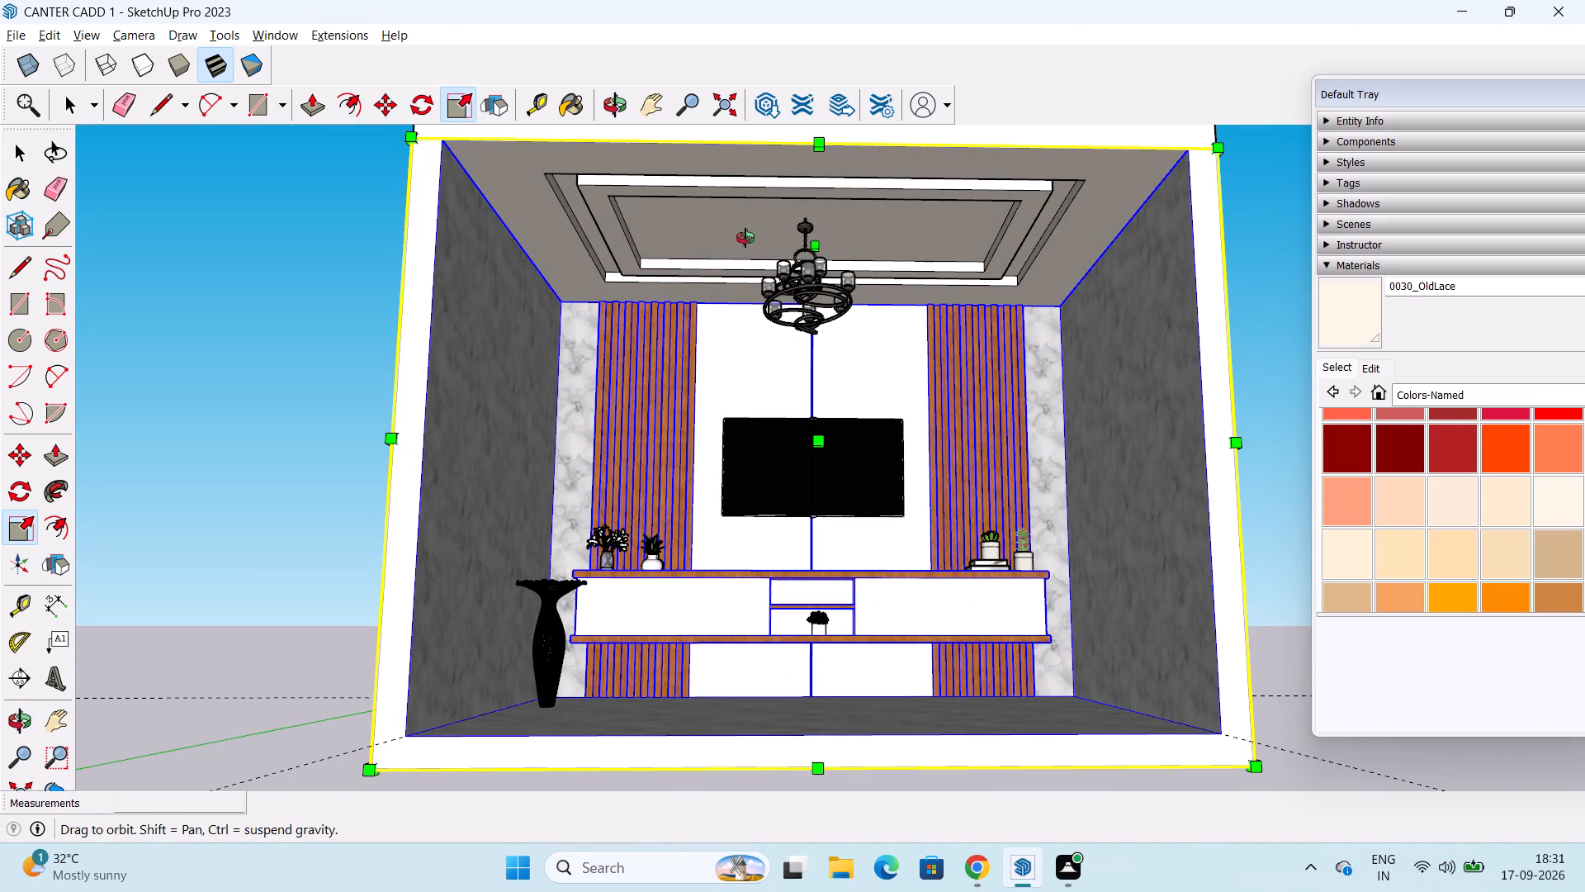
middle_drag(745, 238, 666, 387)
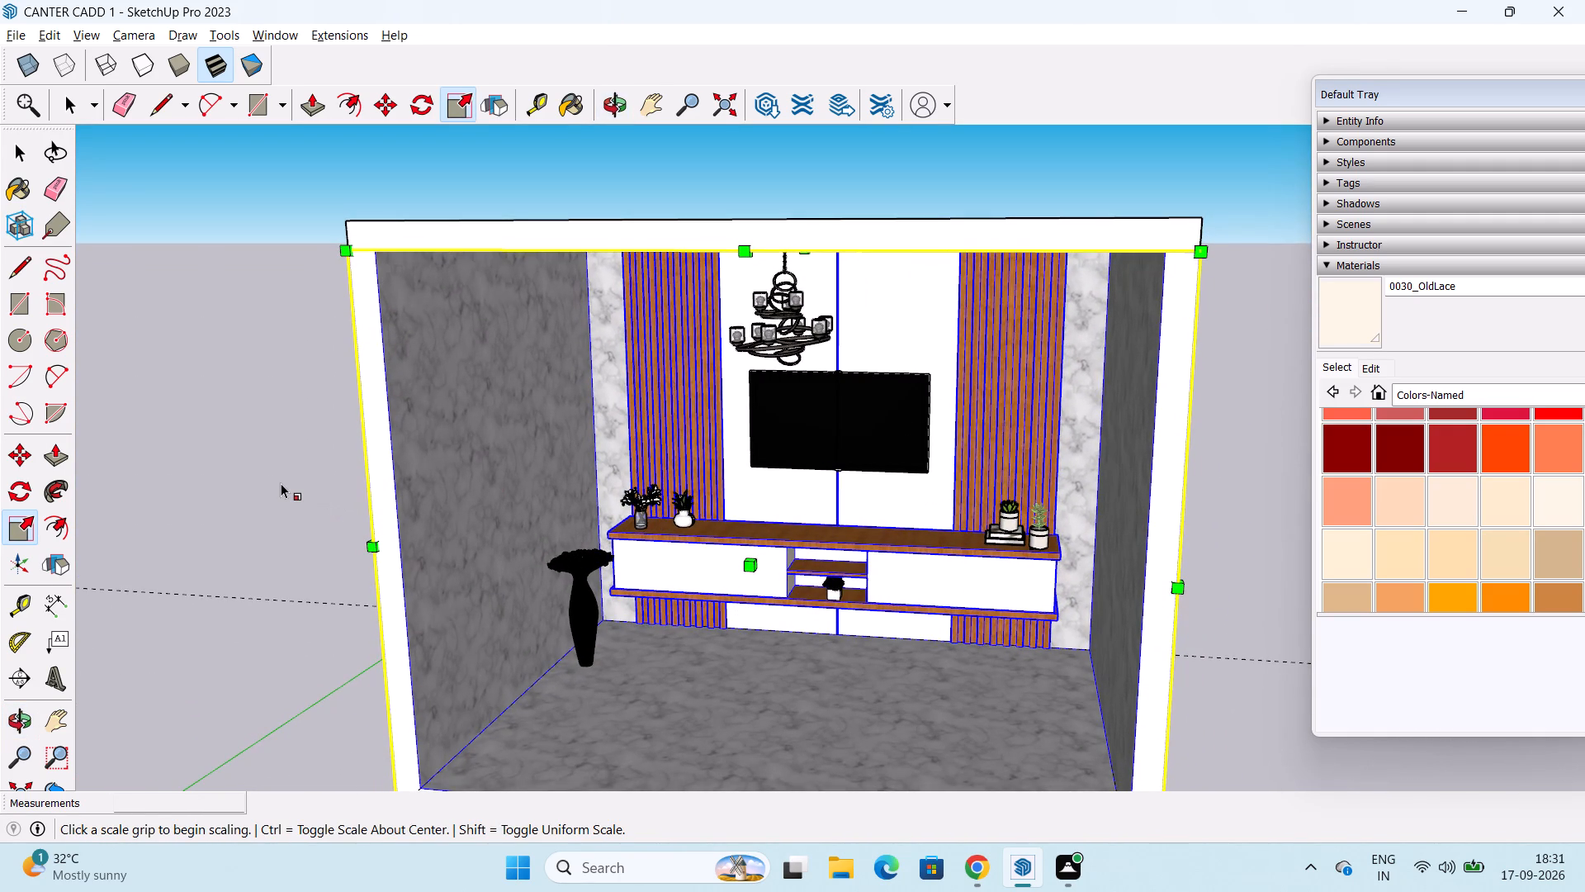
Leave the Scale command and clear the room's selection.
click(281, 483)
key(space)
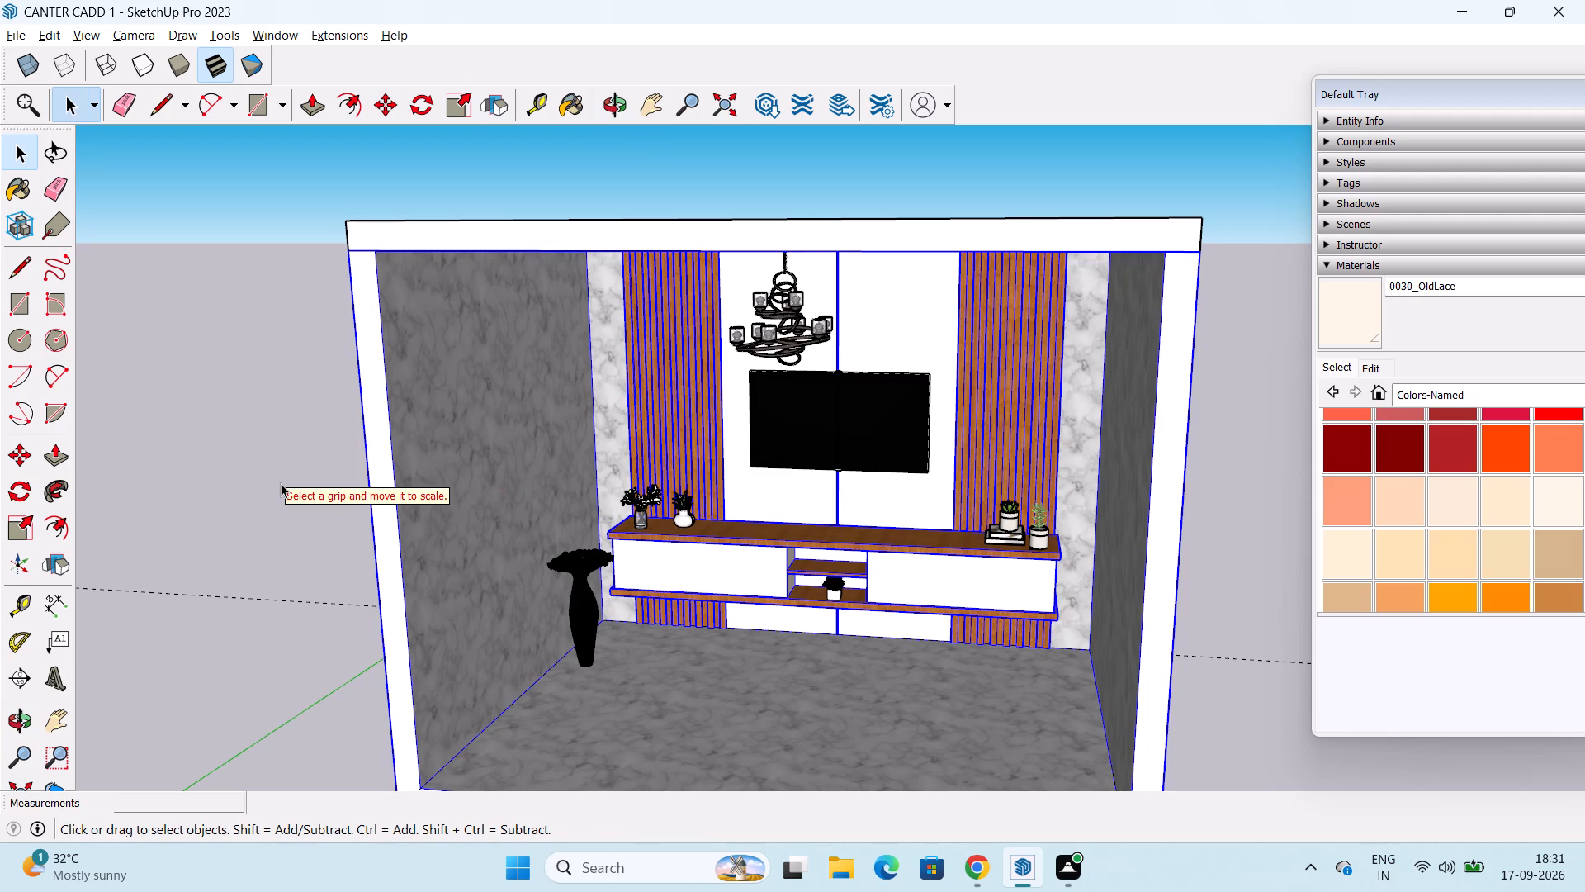
key(space)
key(space)
click(281, 483)
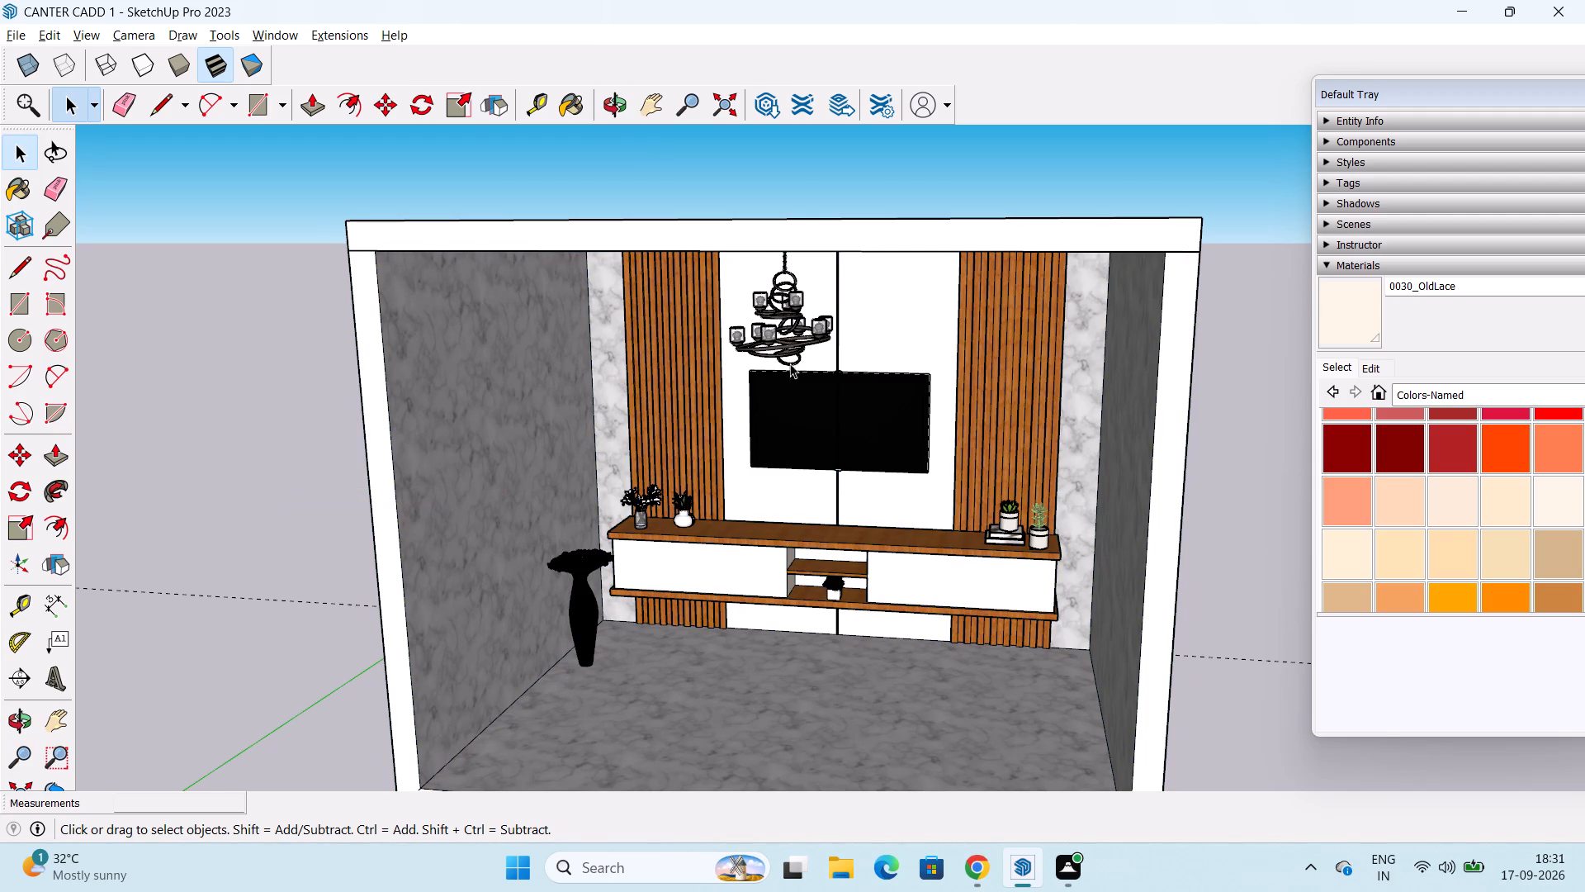
Scale the chandelier along the red axis to about 0.50 from its opposite side.
scroll(801, 356, down, 1)
middle_drag(801, 356, 817, 231)
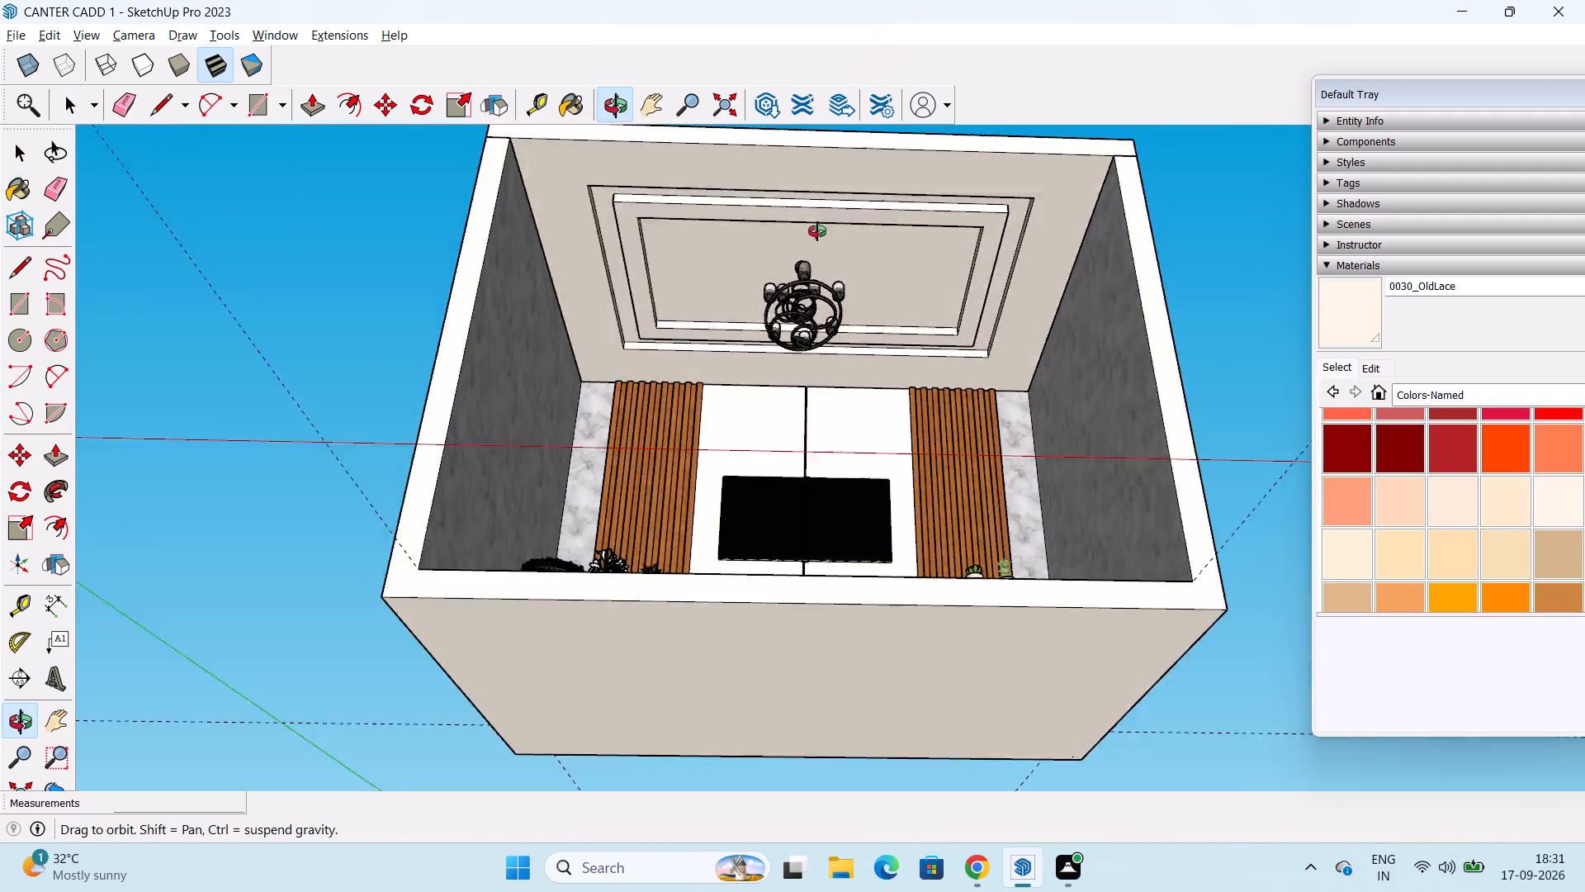
middle_drag(817, 231, 661, 283)
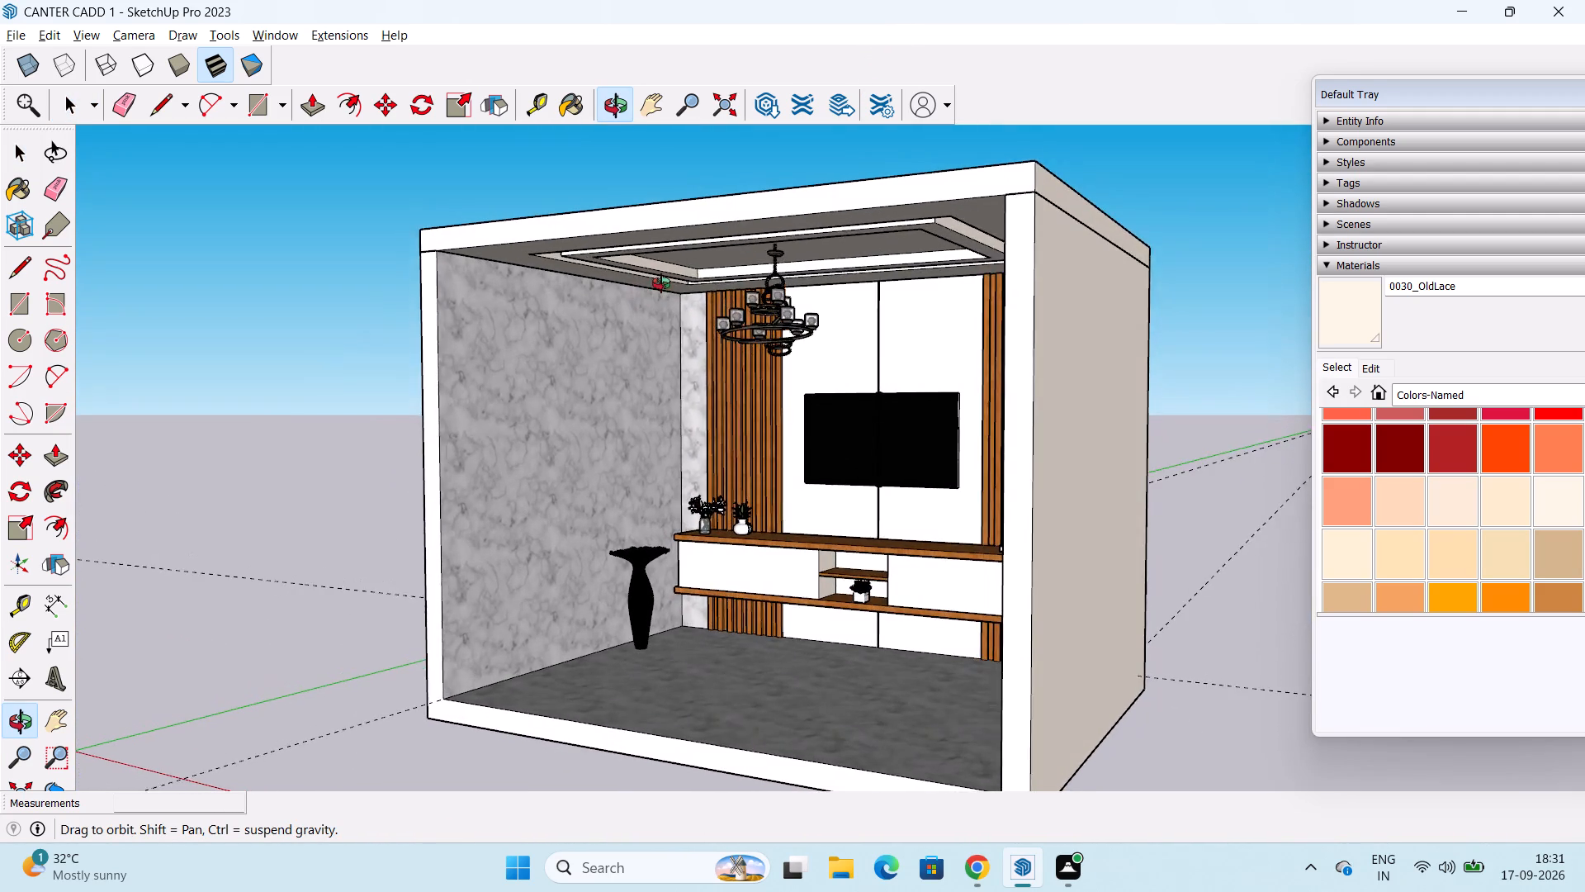
middle_drag(661, 283, 646, 285)
middle_drag(754, 355, 820, 400)
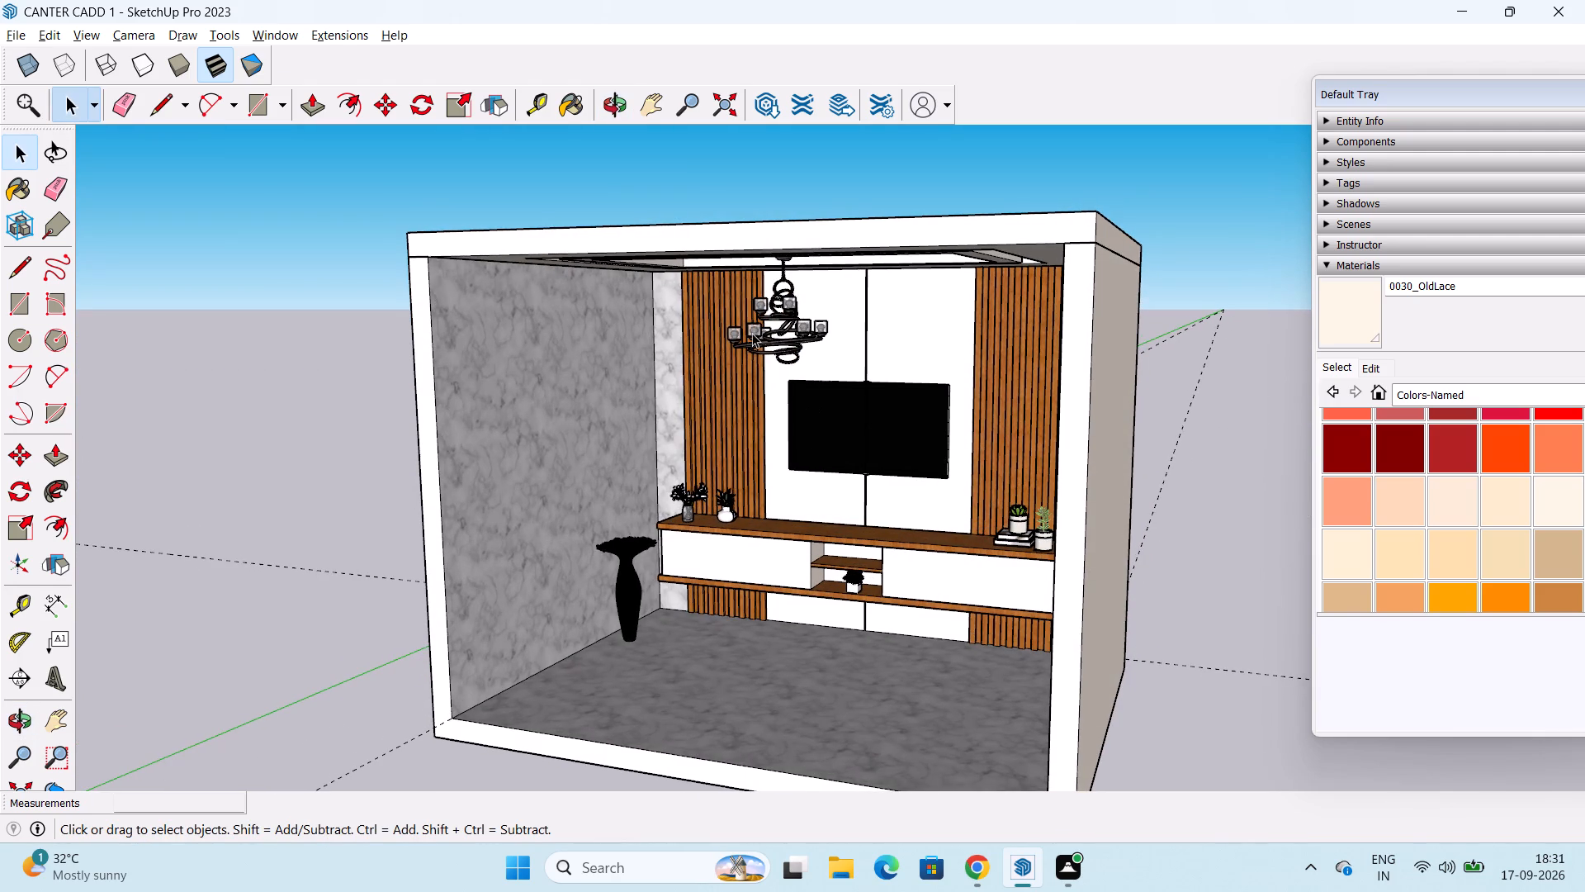
click(753, 329)
click(23, 524)
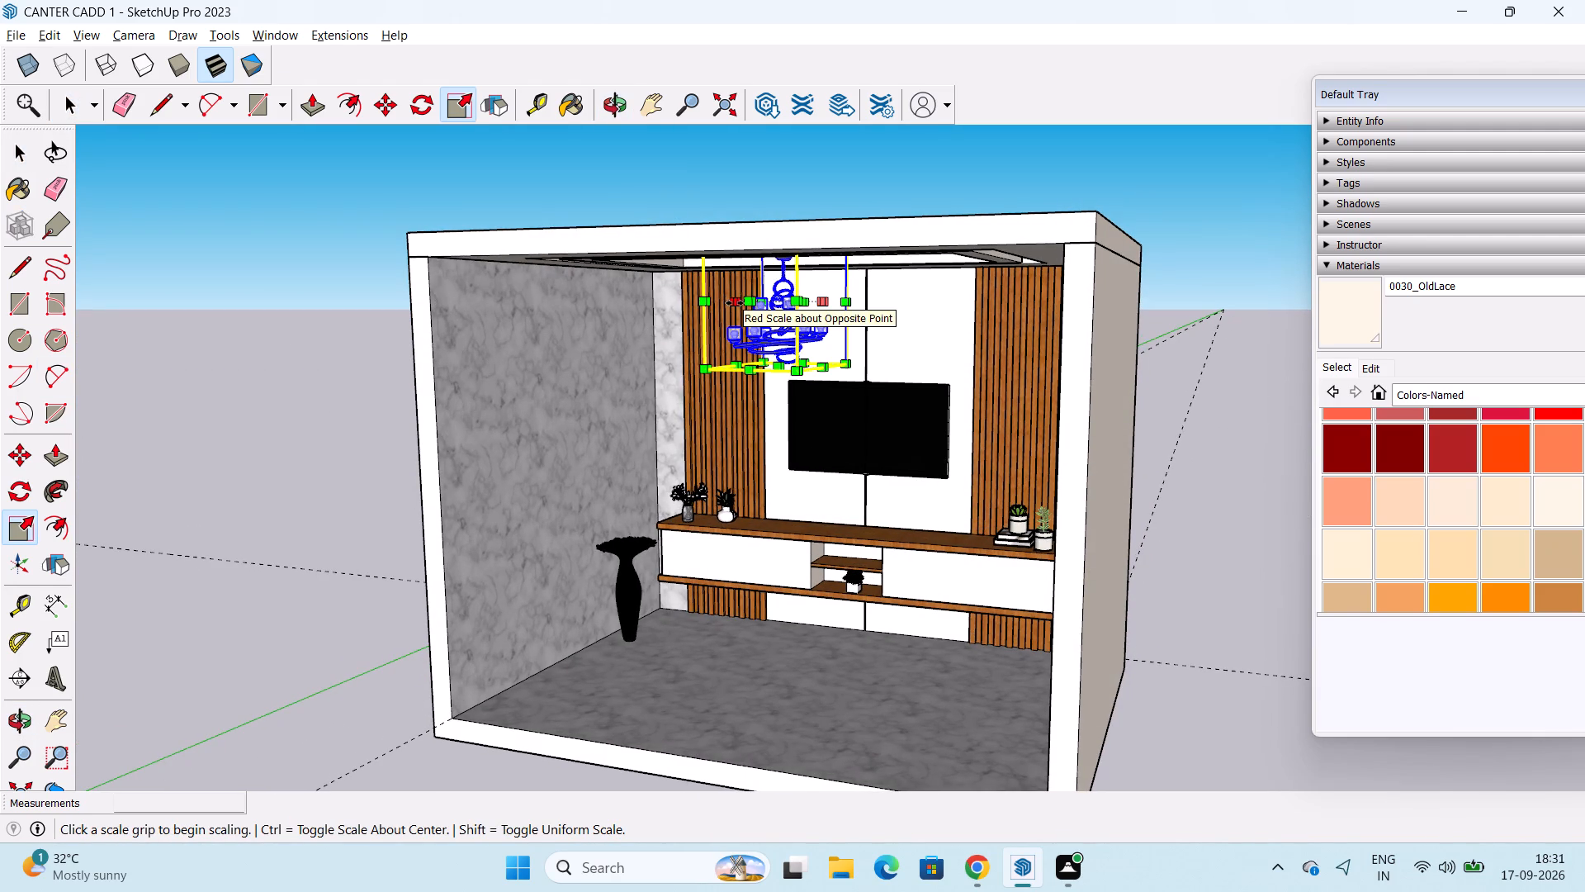
drag(735, 303, 750, 307)
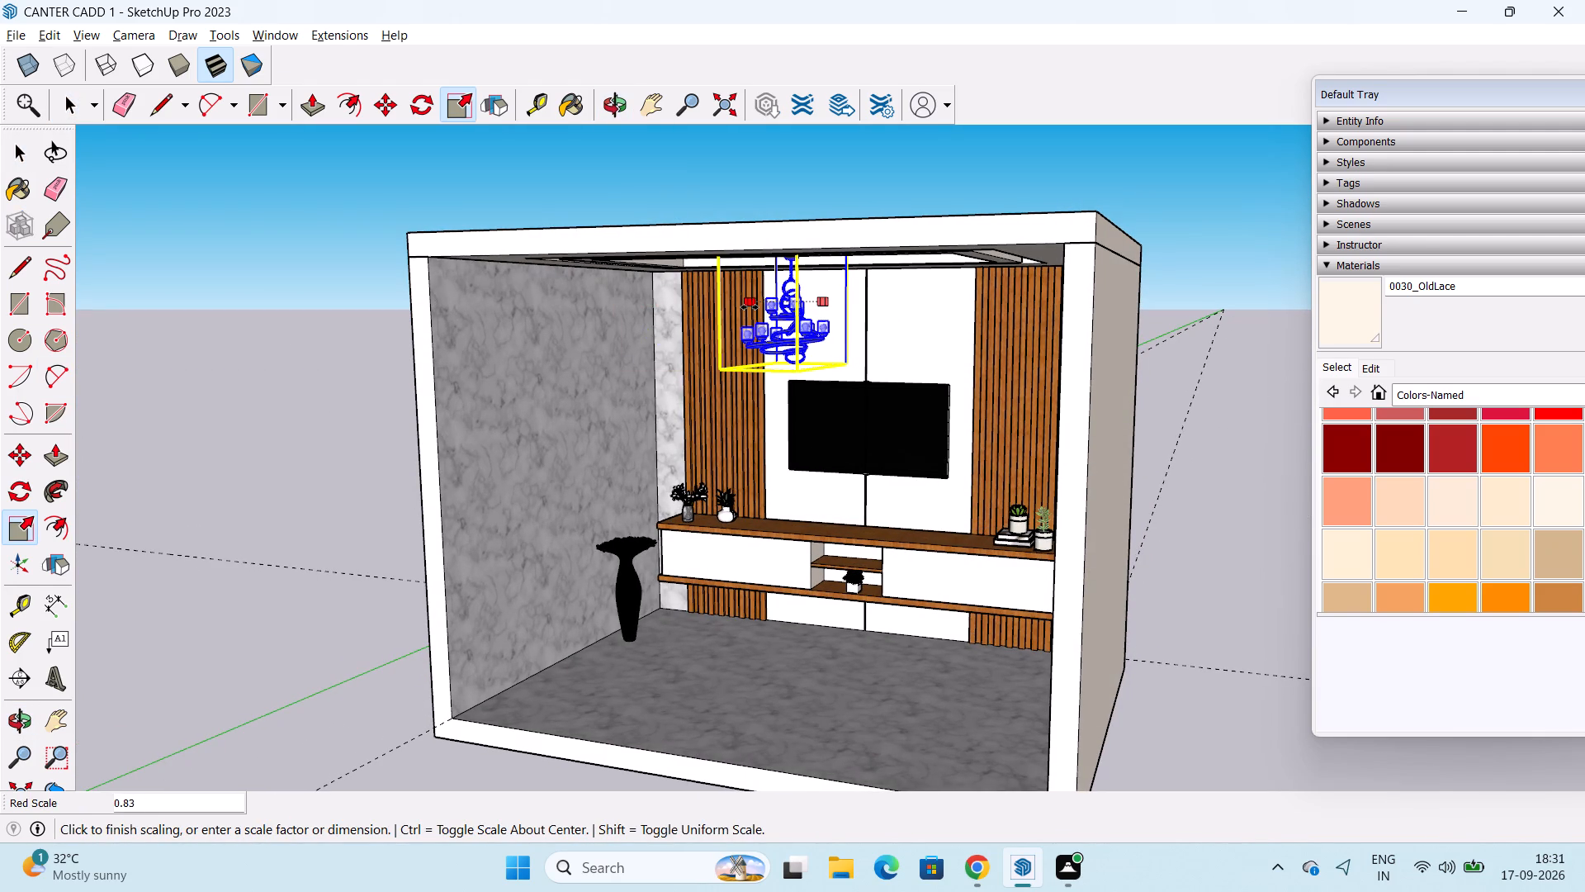
drag(750, 307, 768, 310)
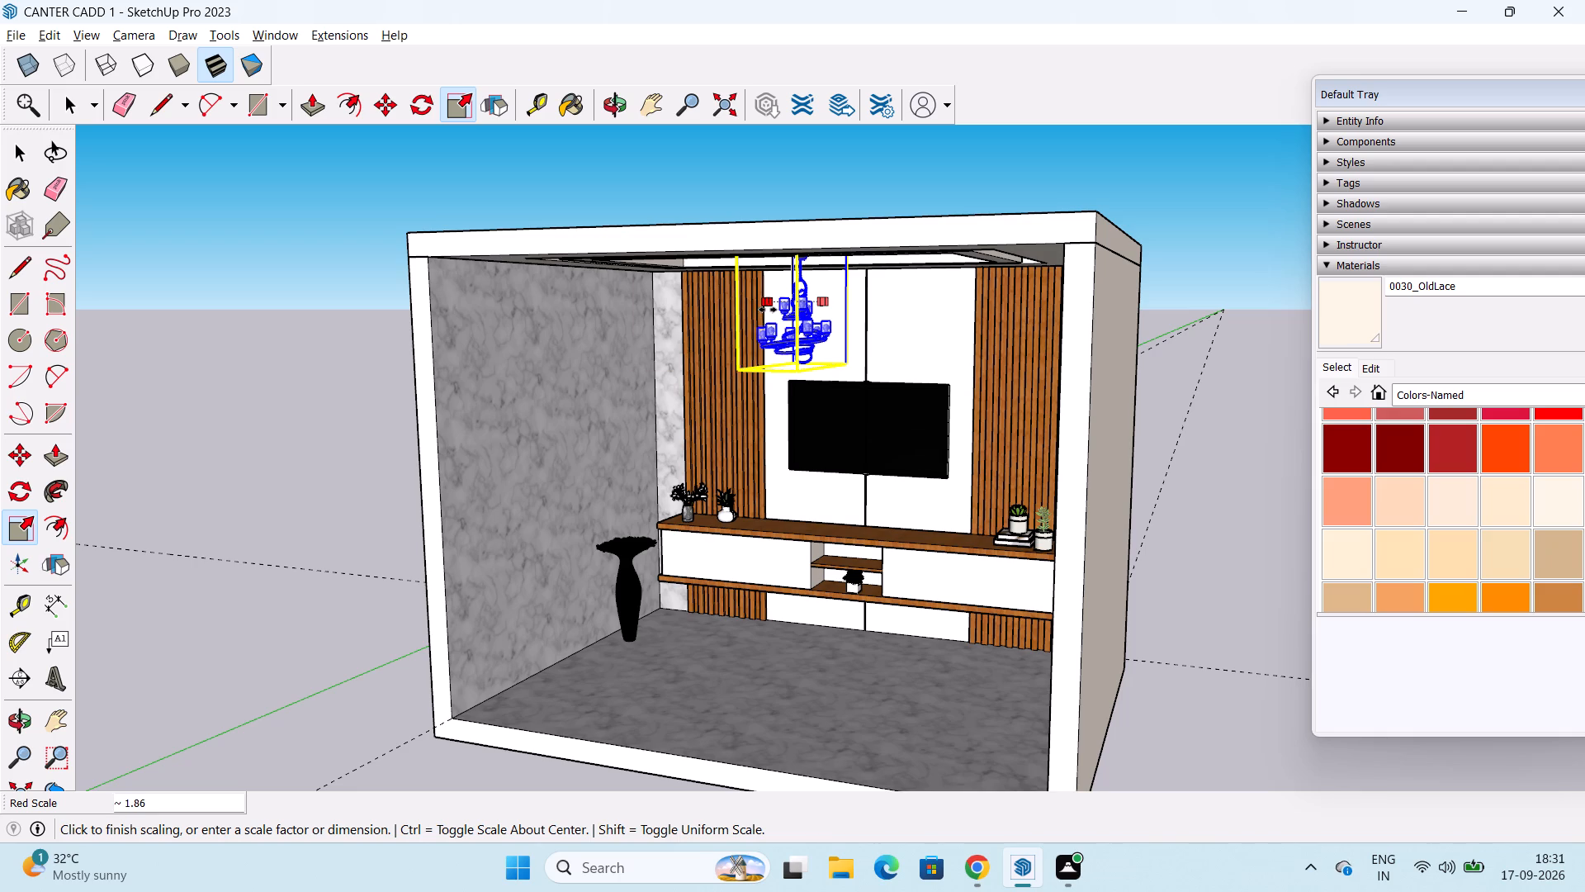
drag(768, 310, 778, 311)
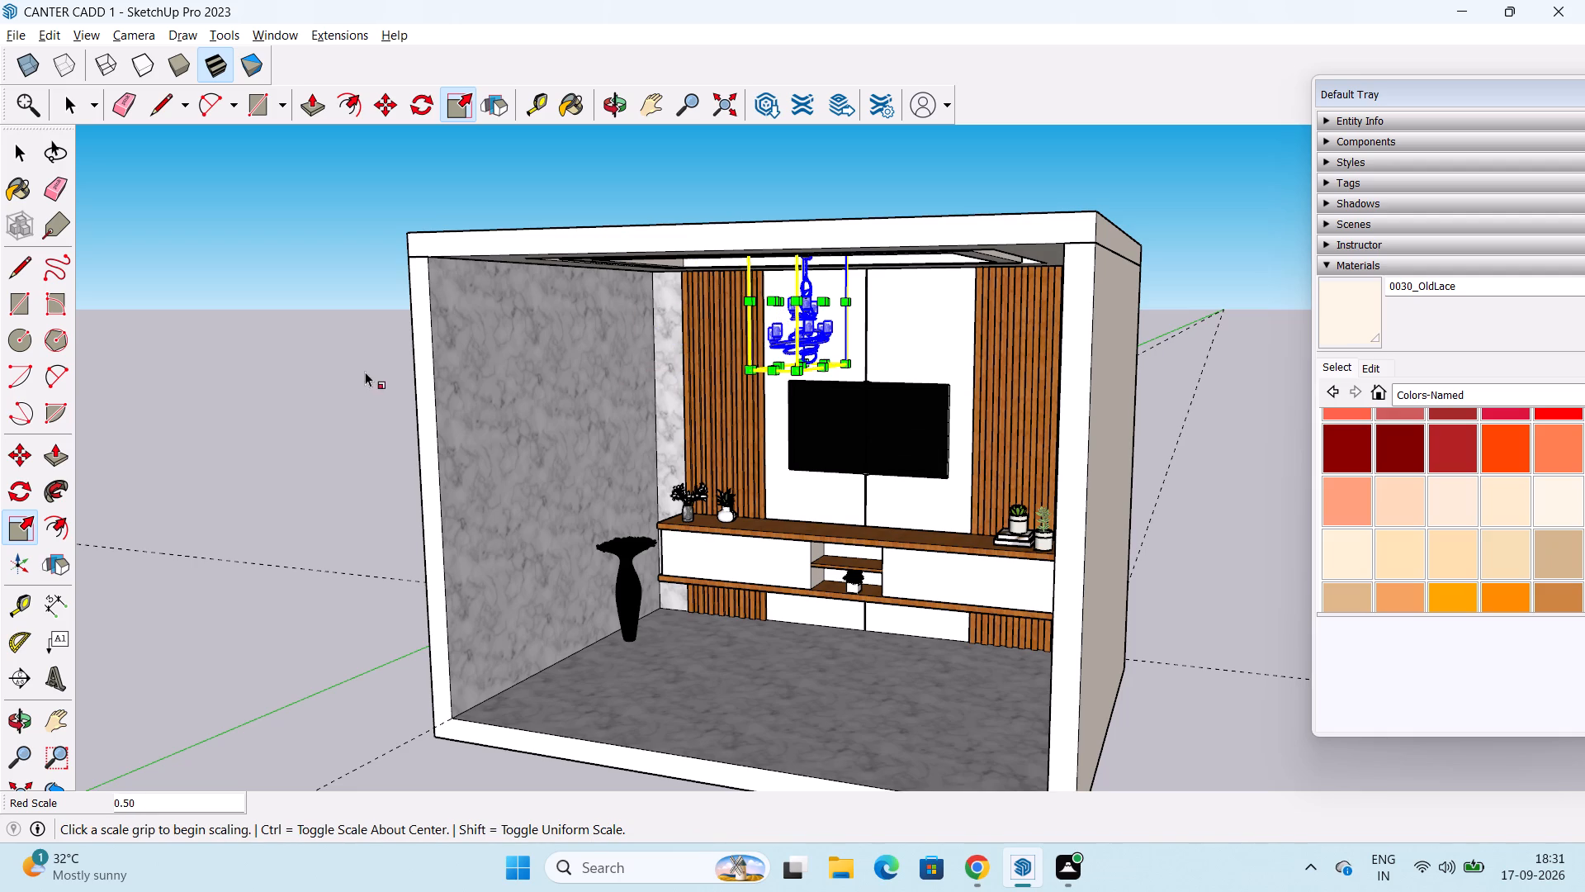
key(space)
click(305, 365)
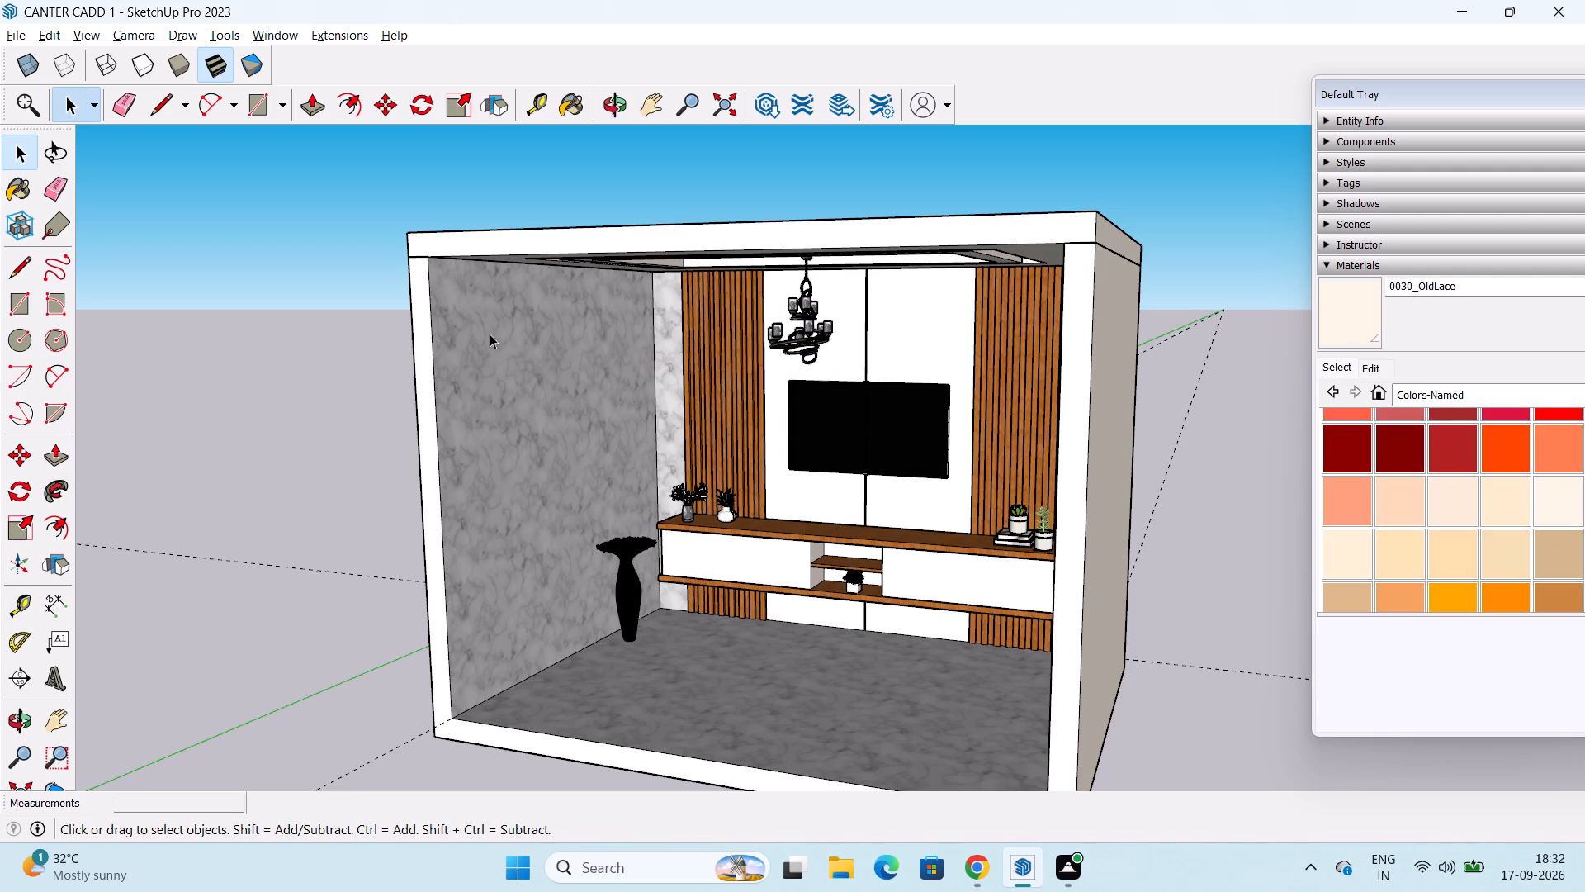
Scale the chandelier along the green axis to about 0.66 from its opposite side.
middle_drag(765, 340, 722, 269)
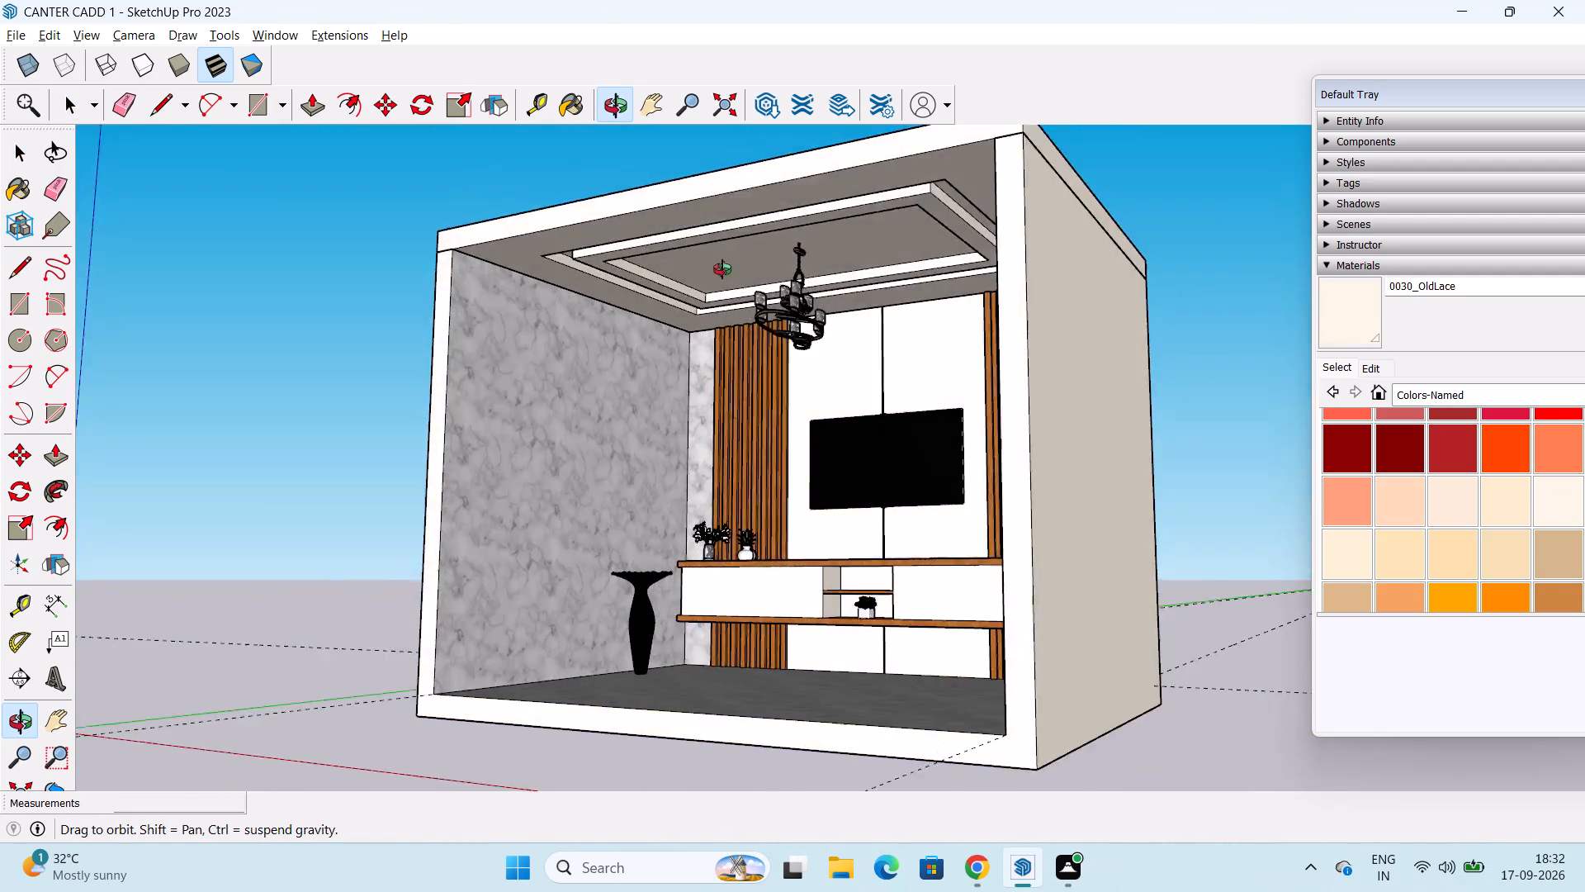
middle_drag(722, 269, 712, 336)
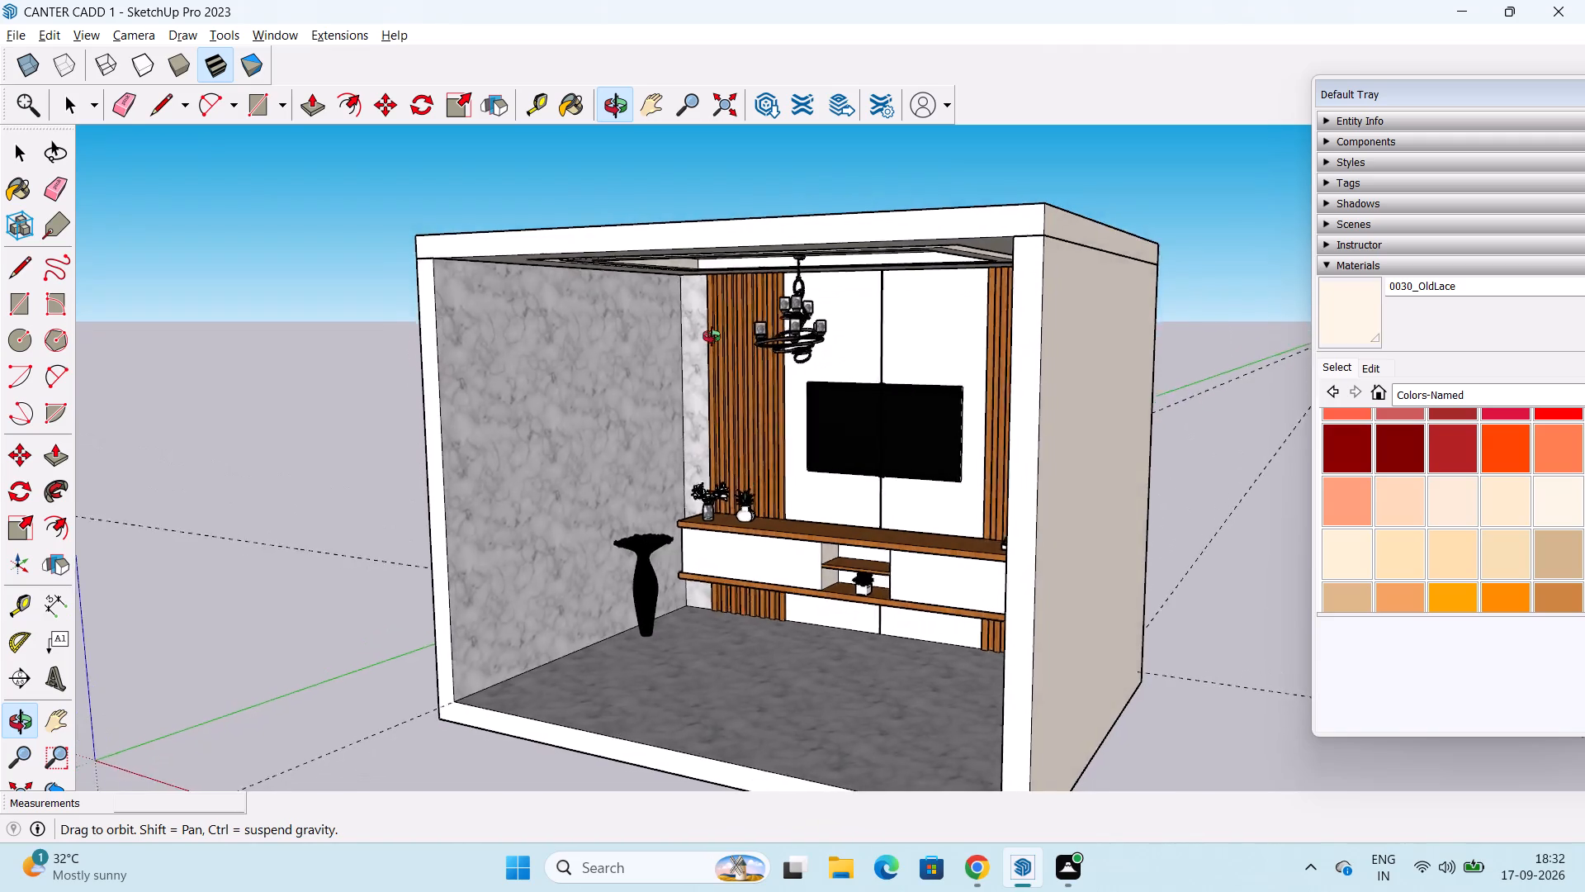
middle_drag(712, 336, 547, 404)
click(755, 330)
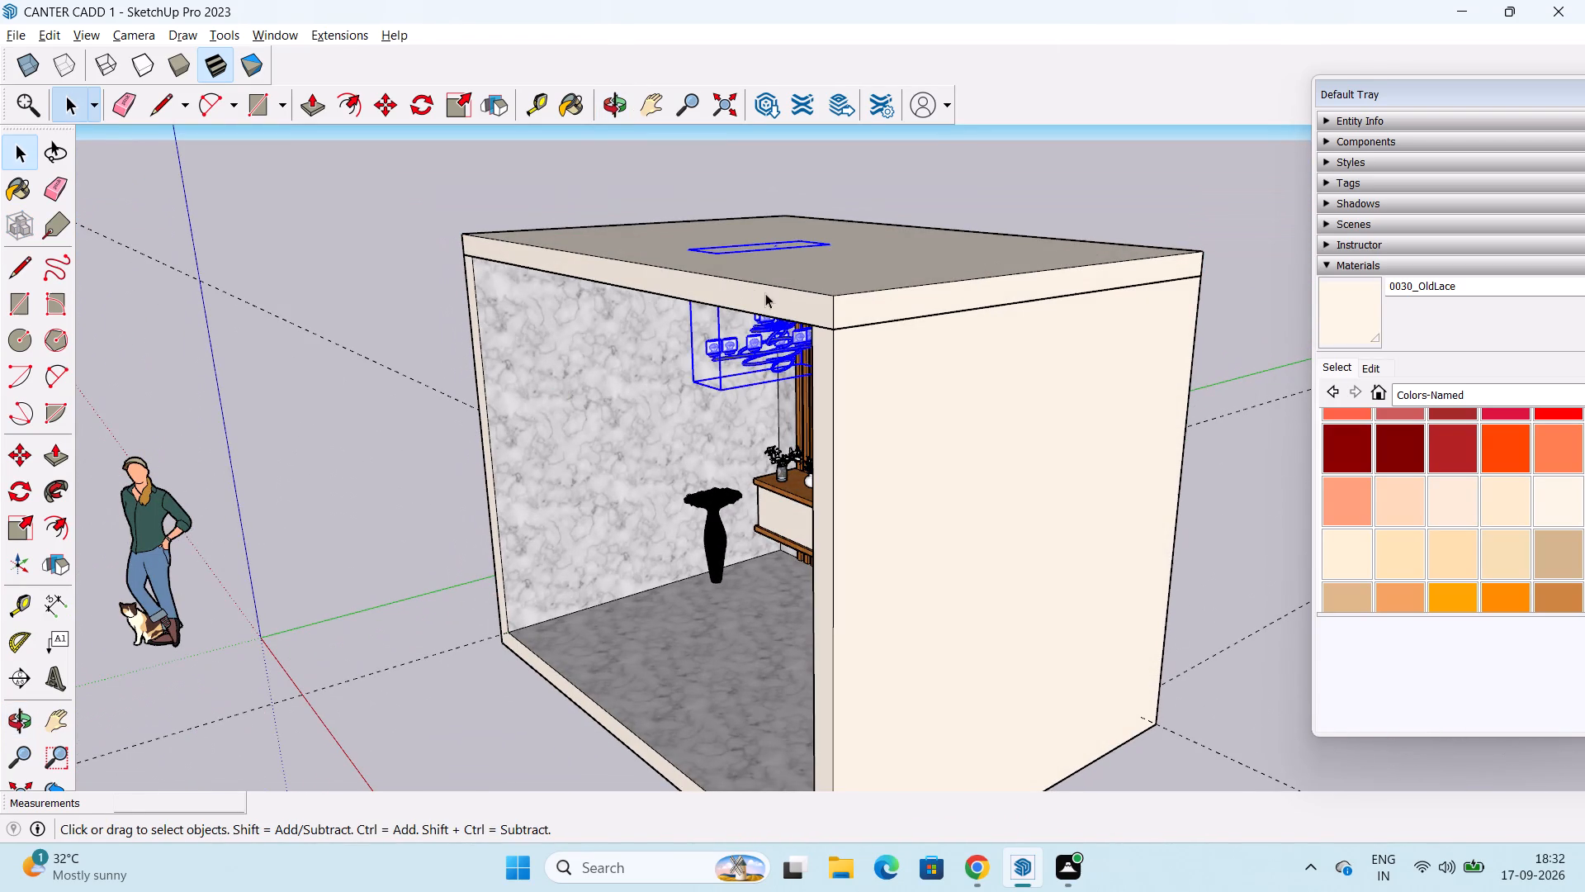
middle_drag(772, 265, 778, 327)
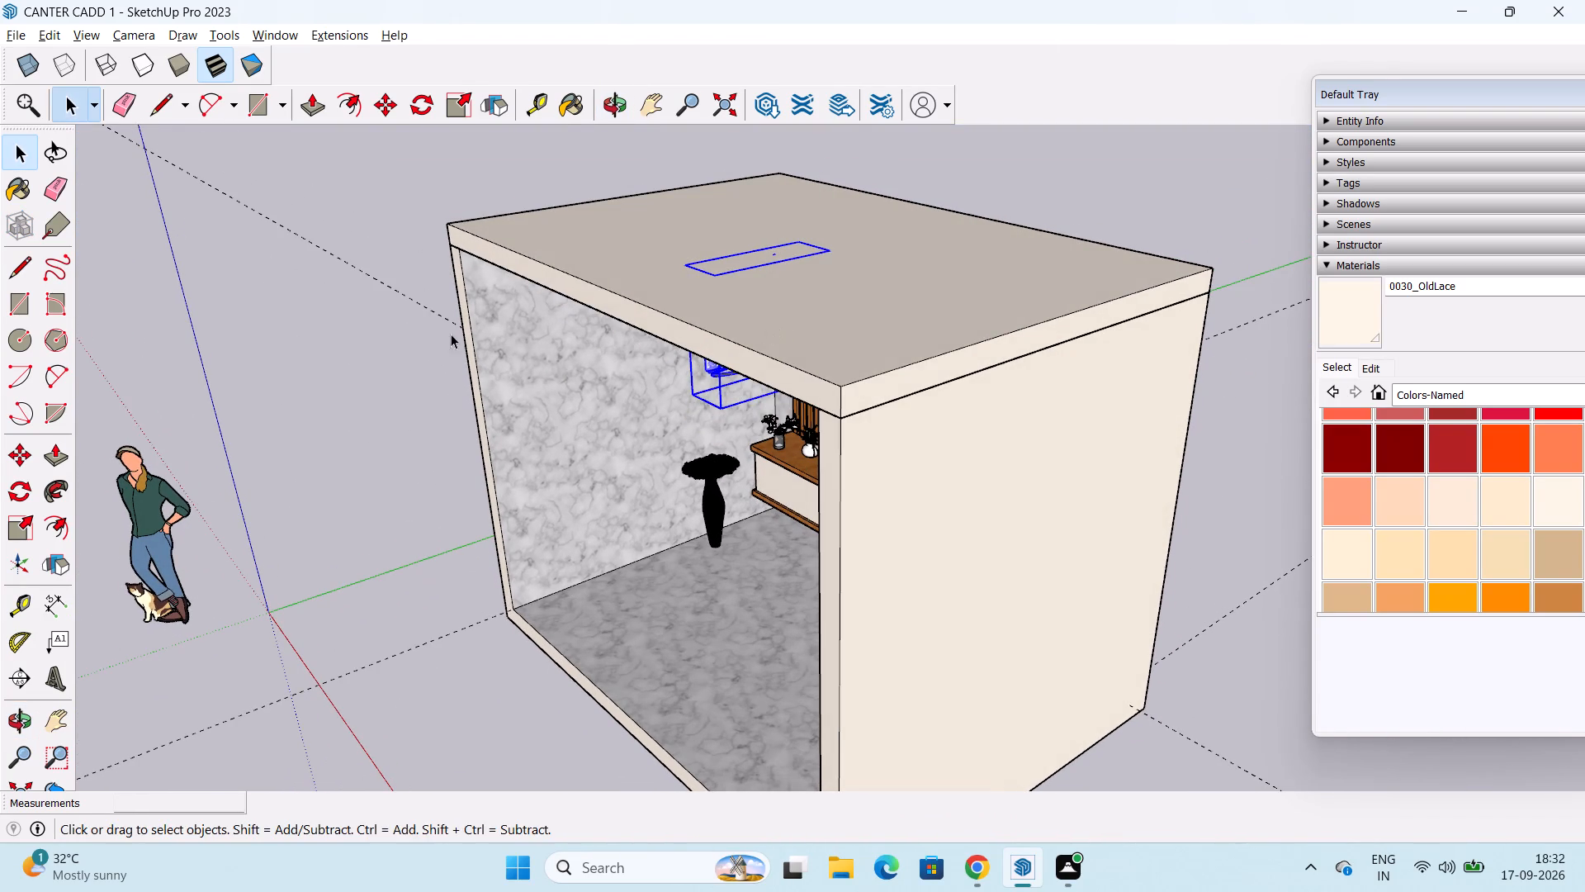
click(20, 526)
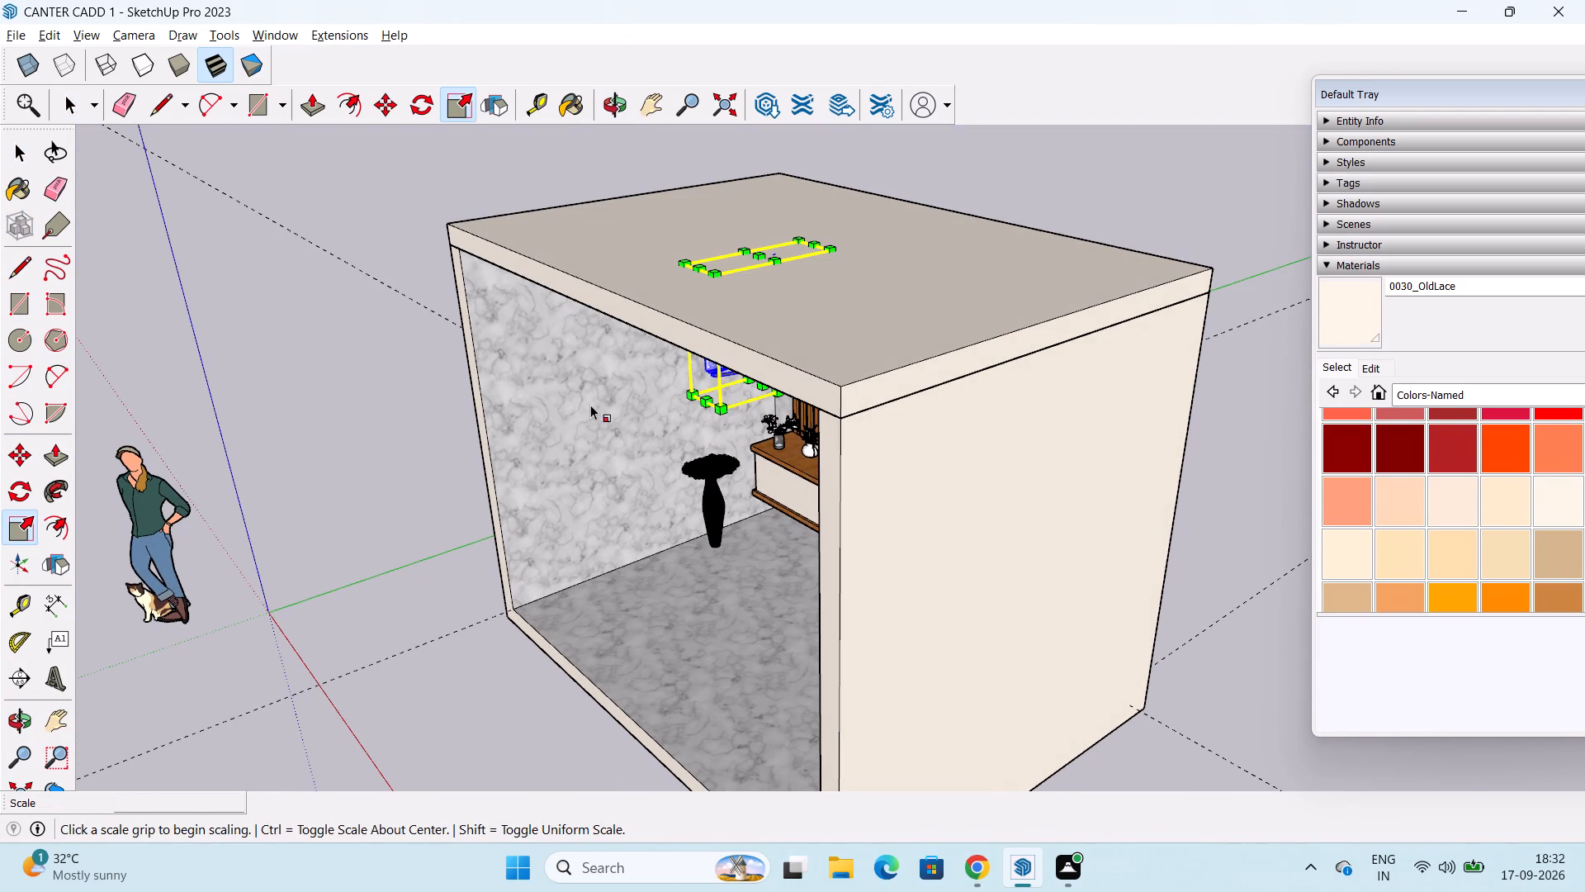
middle_drag(699, 372, 769, 332)
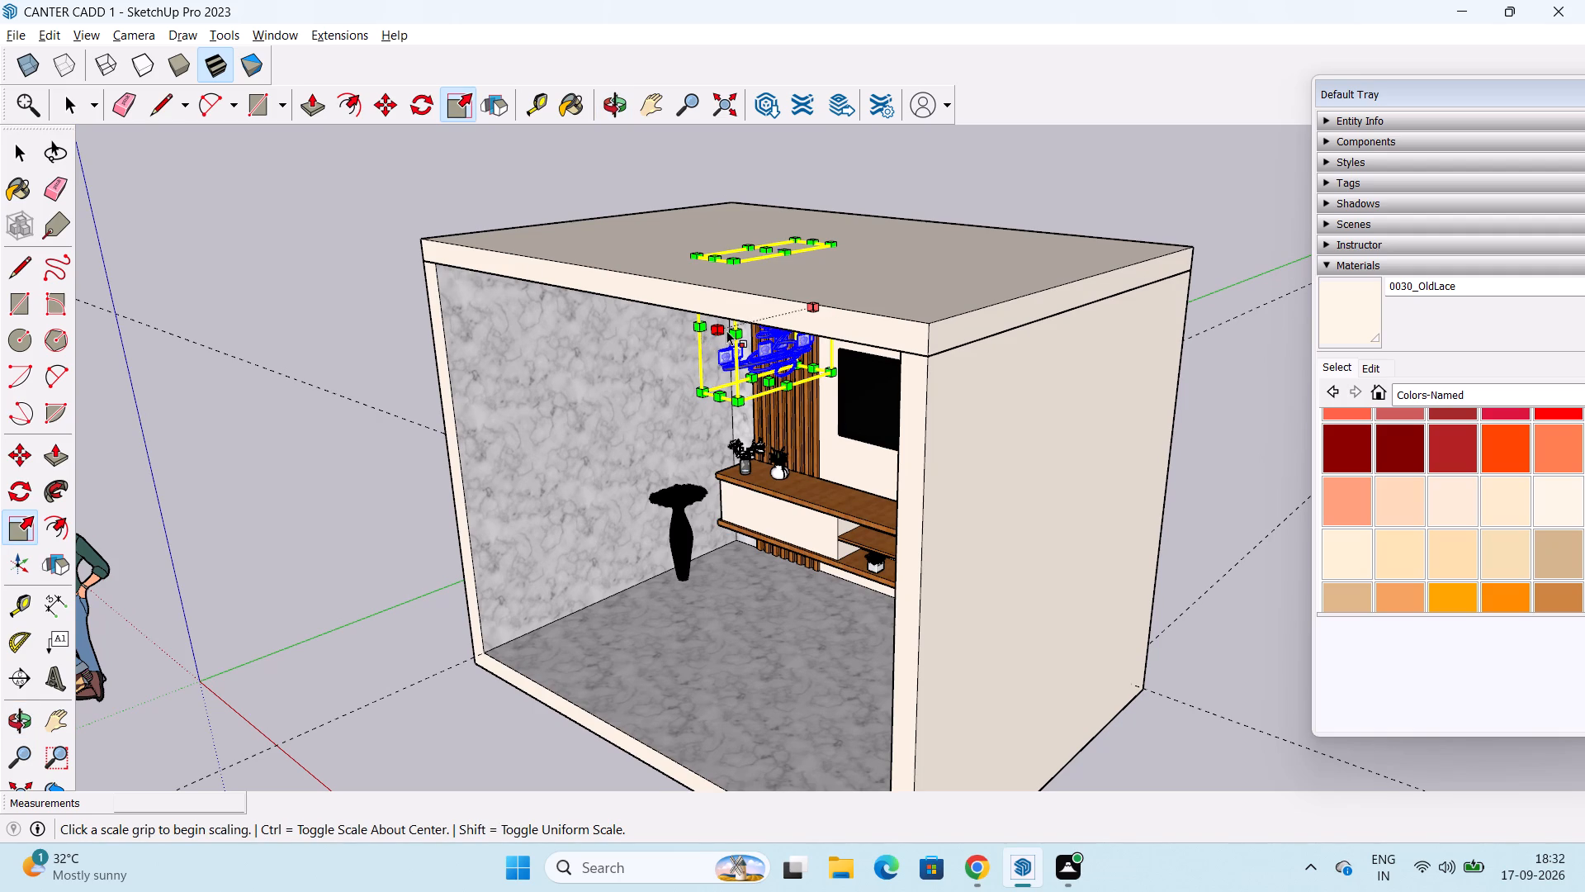
drag(722, 332, 733, 325)
scroll(730, 331, up, 10)
middle_drag(730, 332, 765, 268)
drag(457, 307, 489, 297)
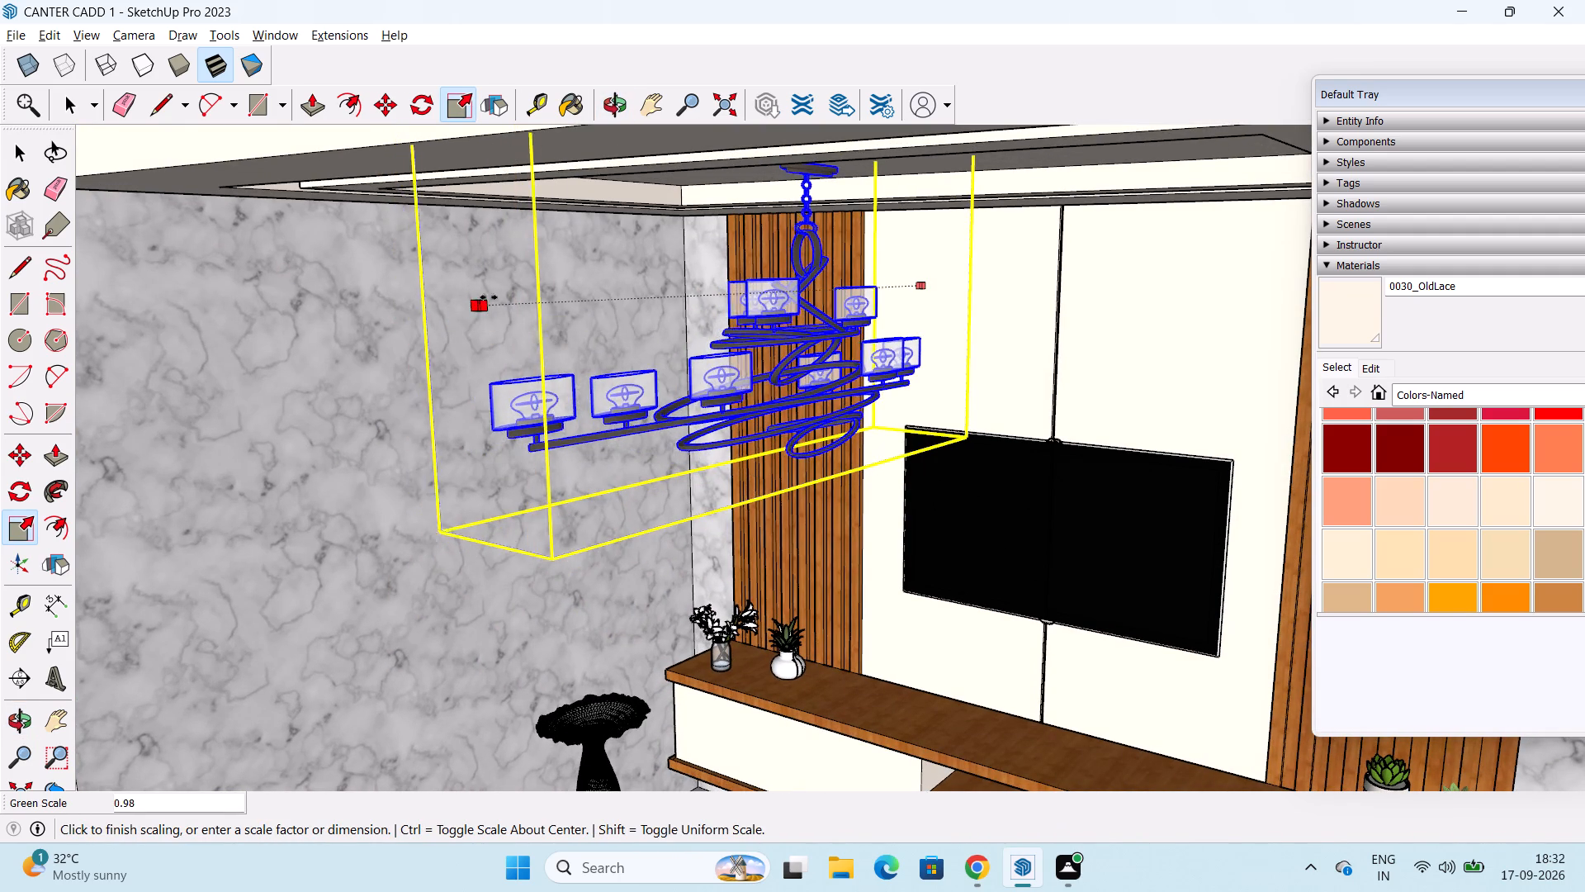
drag(489, 297, 706, 276)
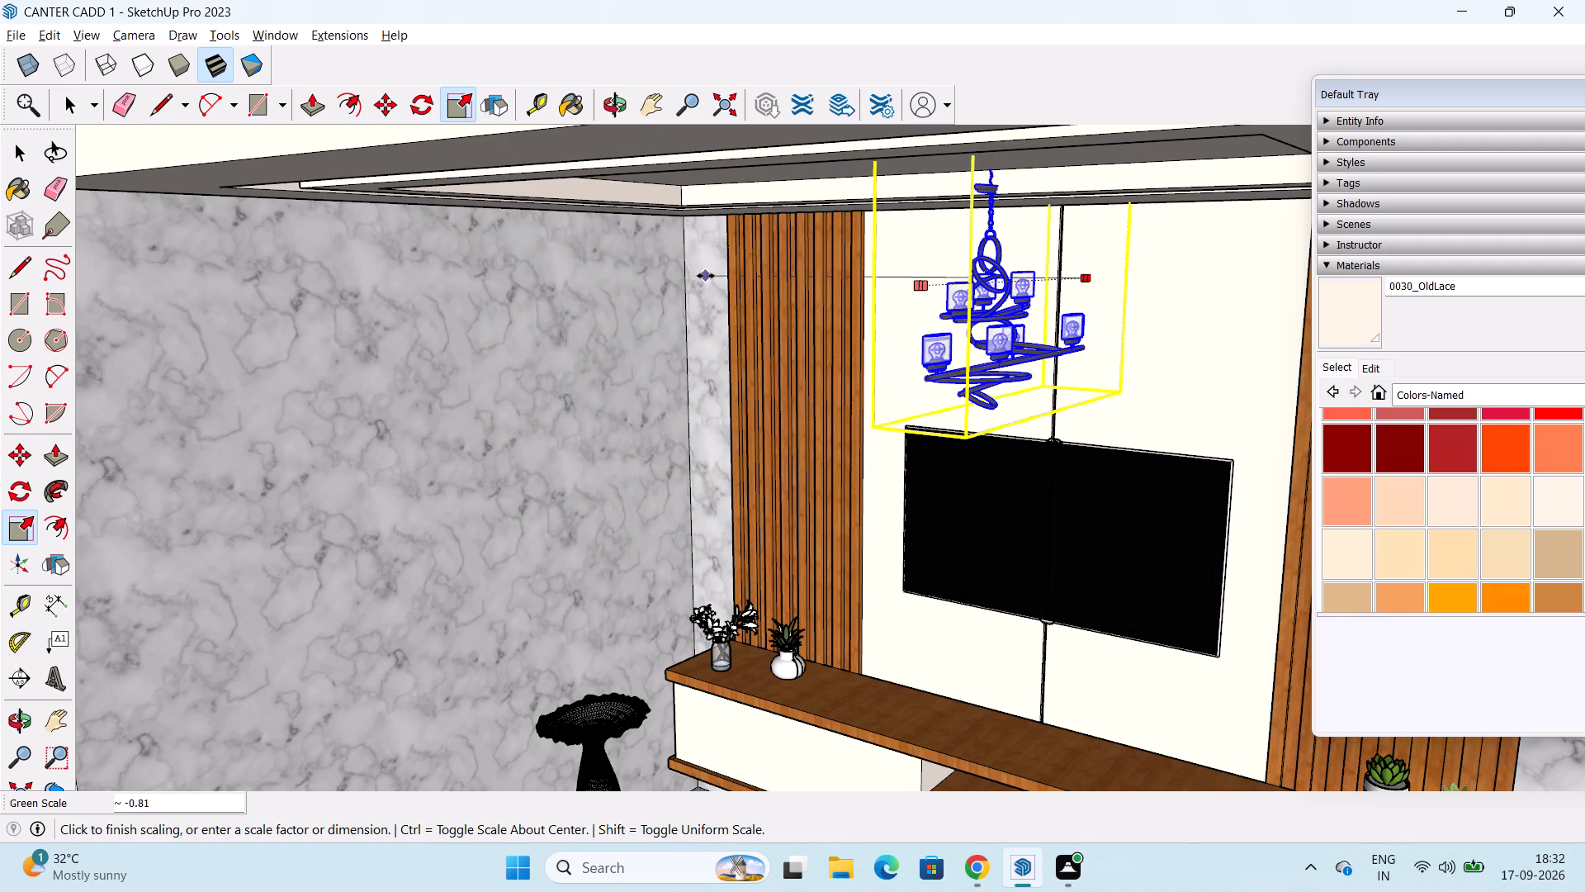
drag(706, 276, 677, 305)
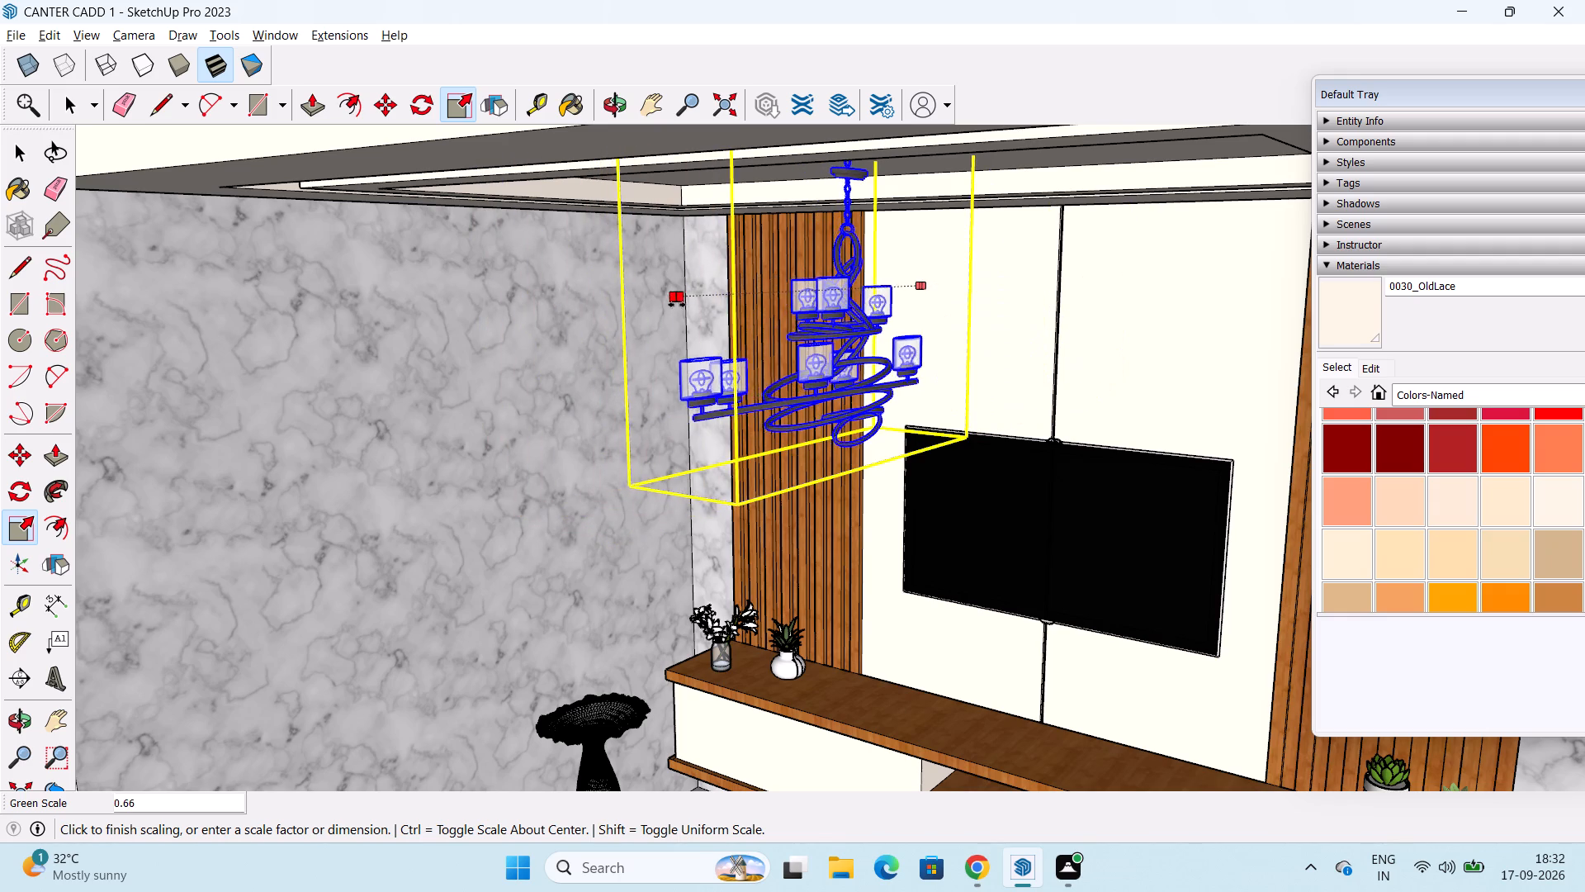
drag(677, 305, 666, 315)
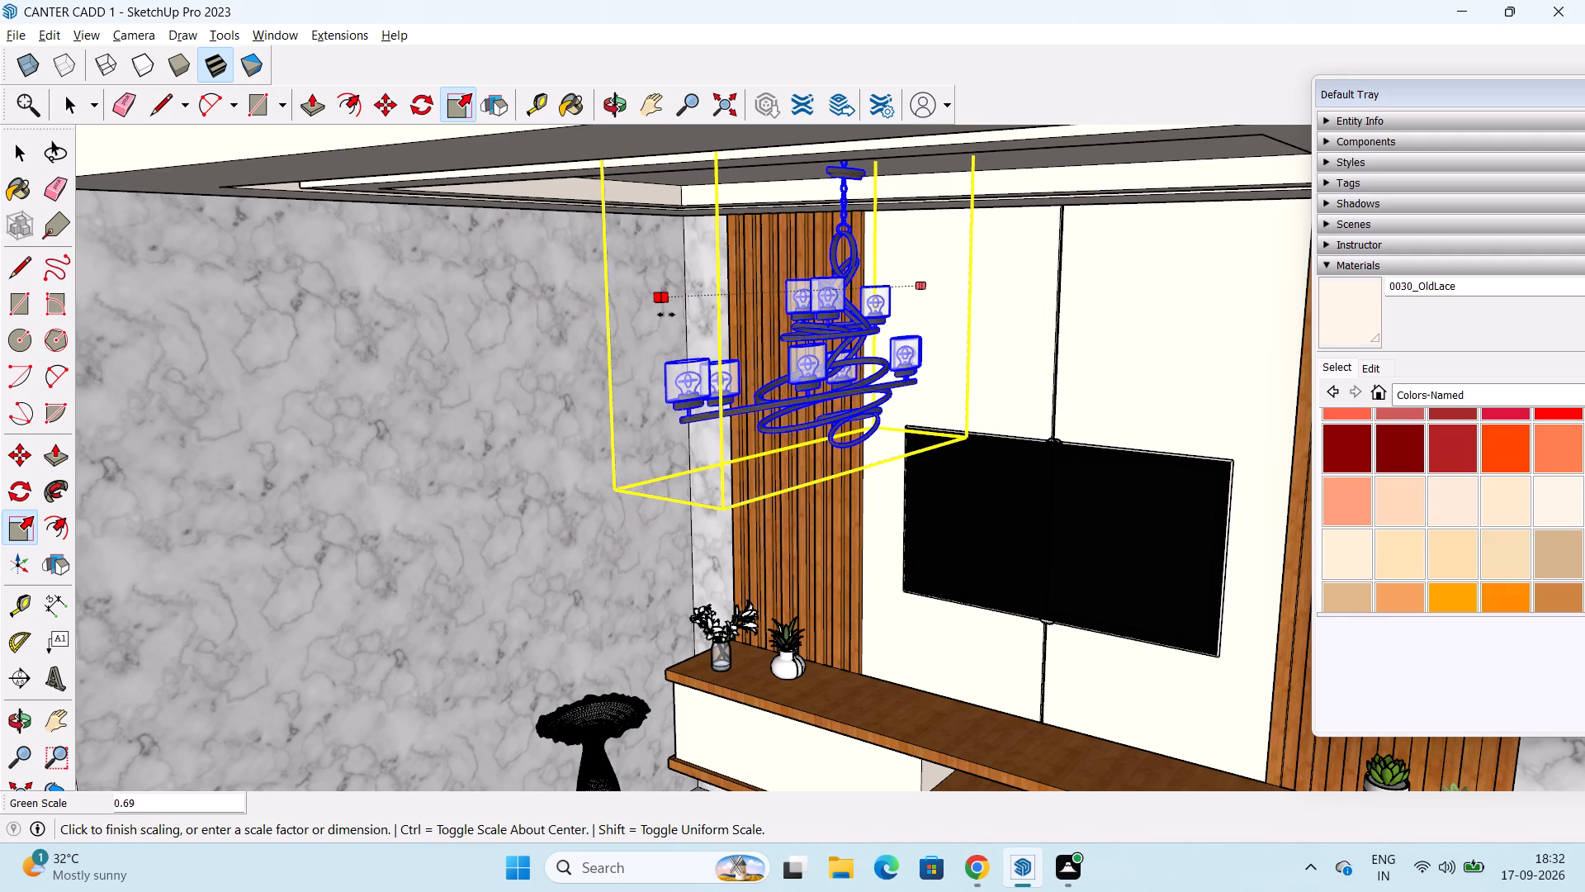
drag(666, 315, 684, 310)
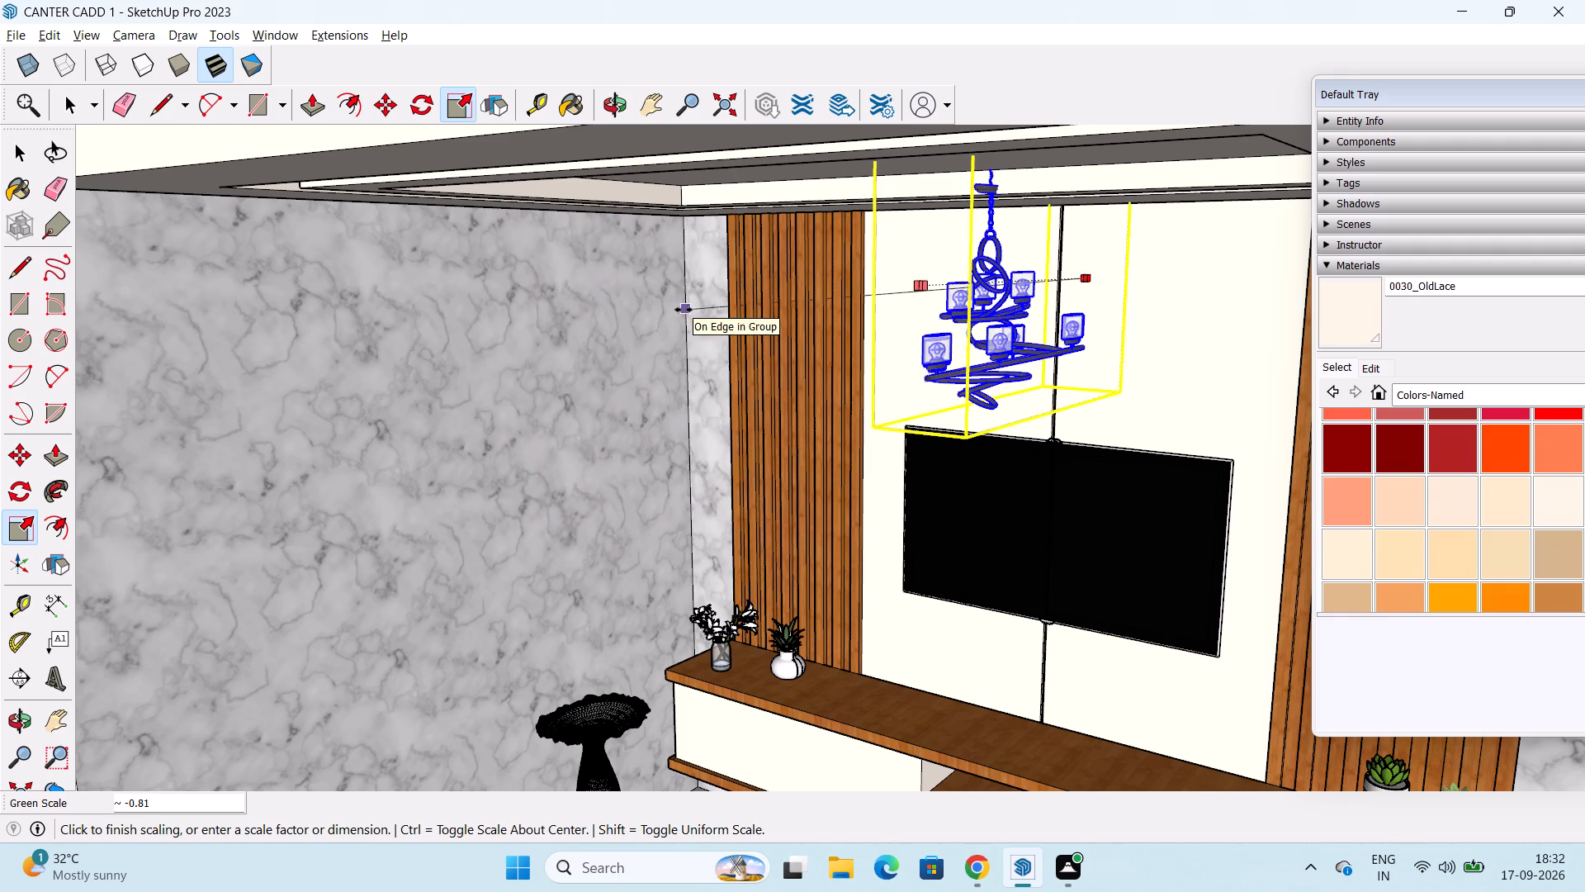
drag(684, 310, 679, 314)
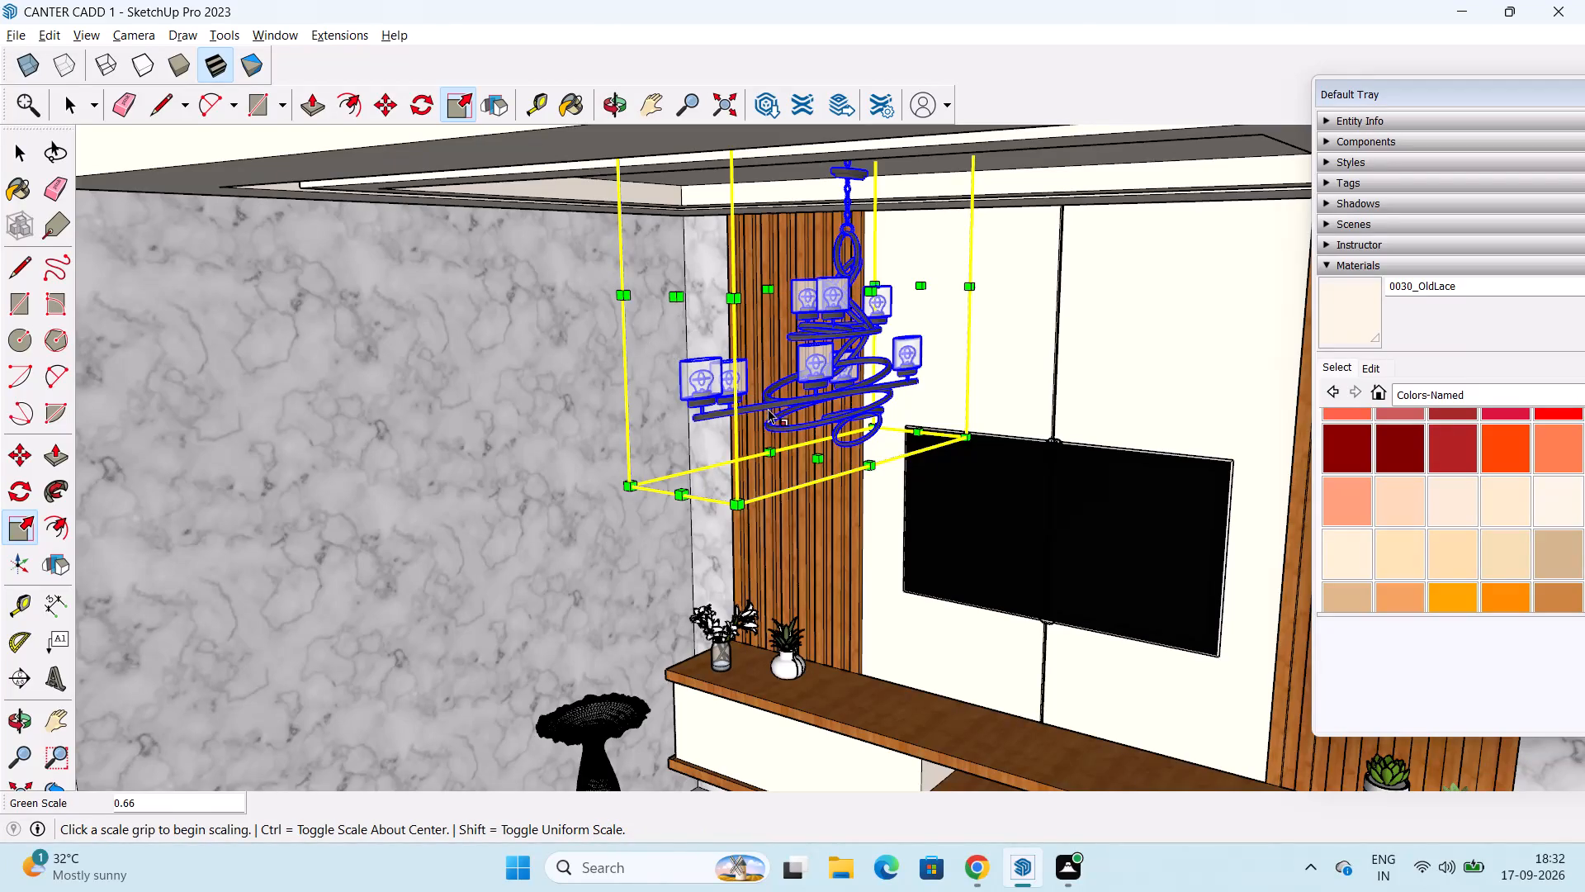
Widen the chandelier along the red axis by a factor of about 1.71.
drag(870, 298, 920, 311)
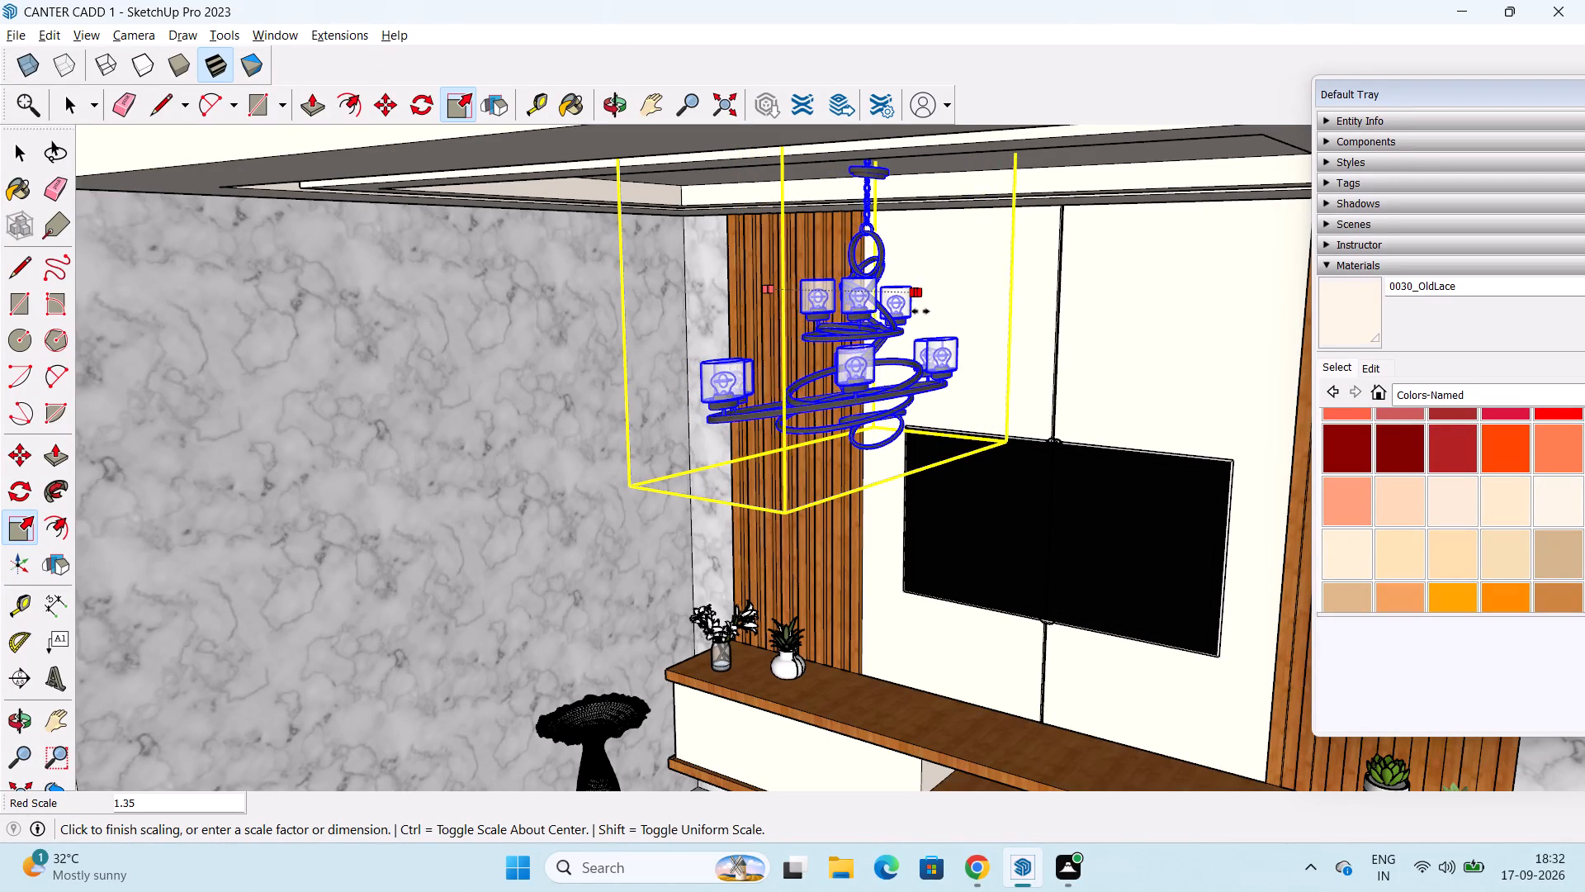
drag(920, 311, 949, 314)
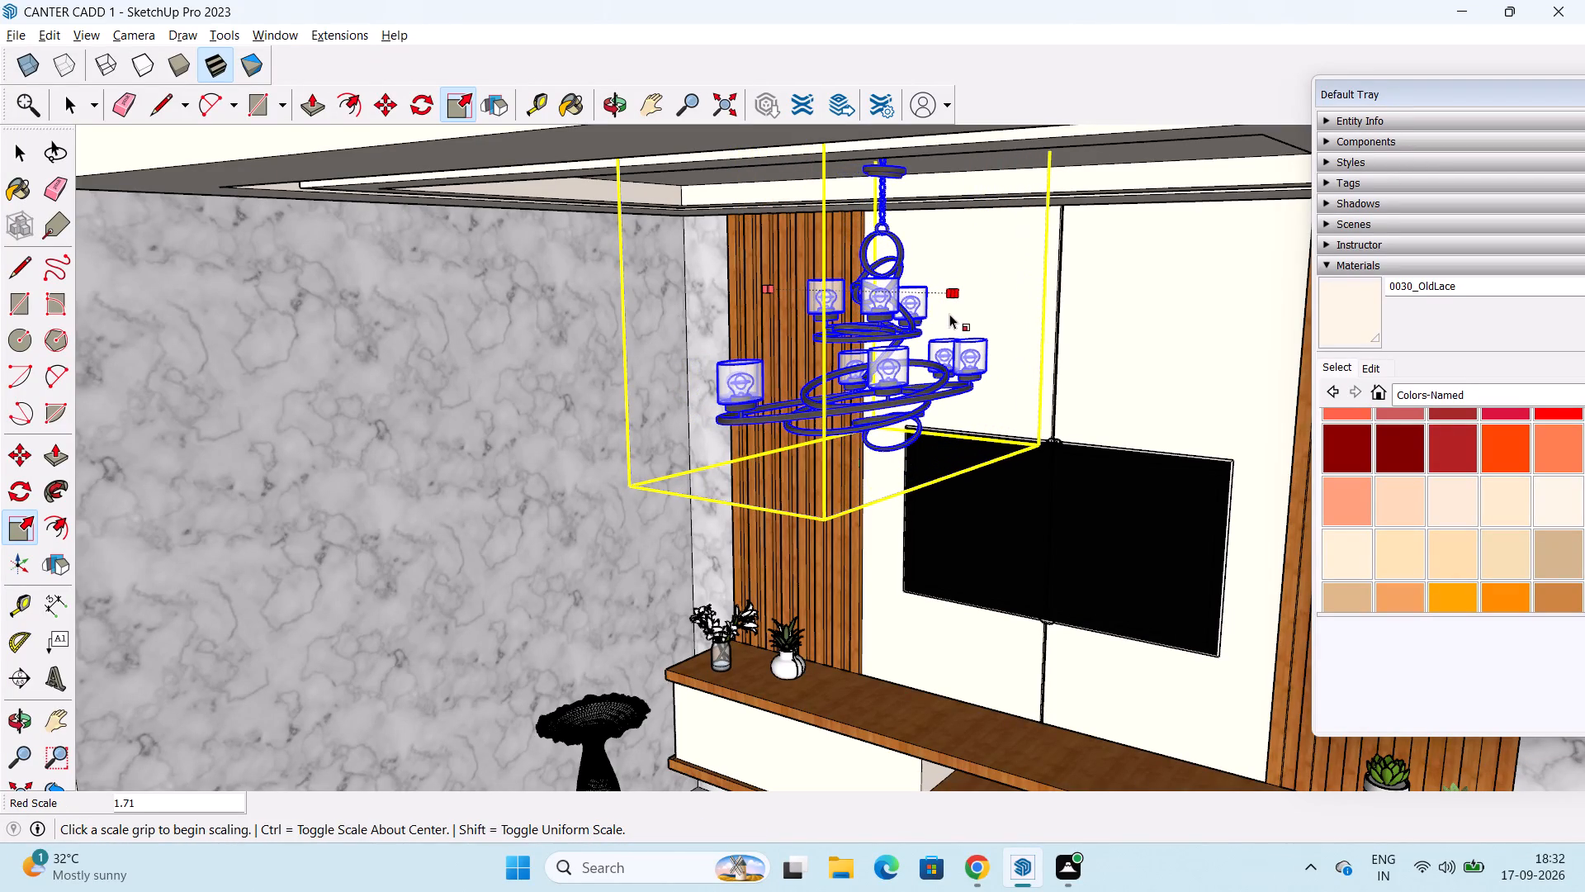
Scale the chandelier's height along the blue axis to about 0.89 from its bottom and clear the selection.
drag(859, 462, 870, 435)
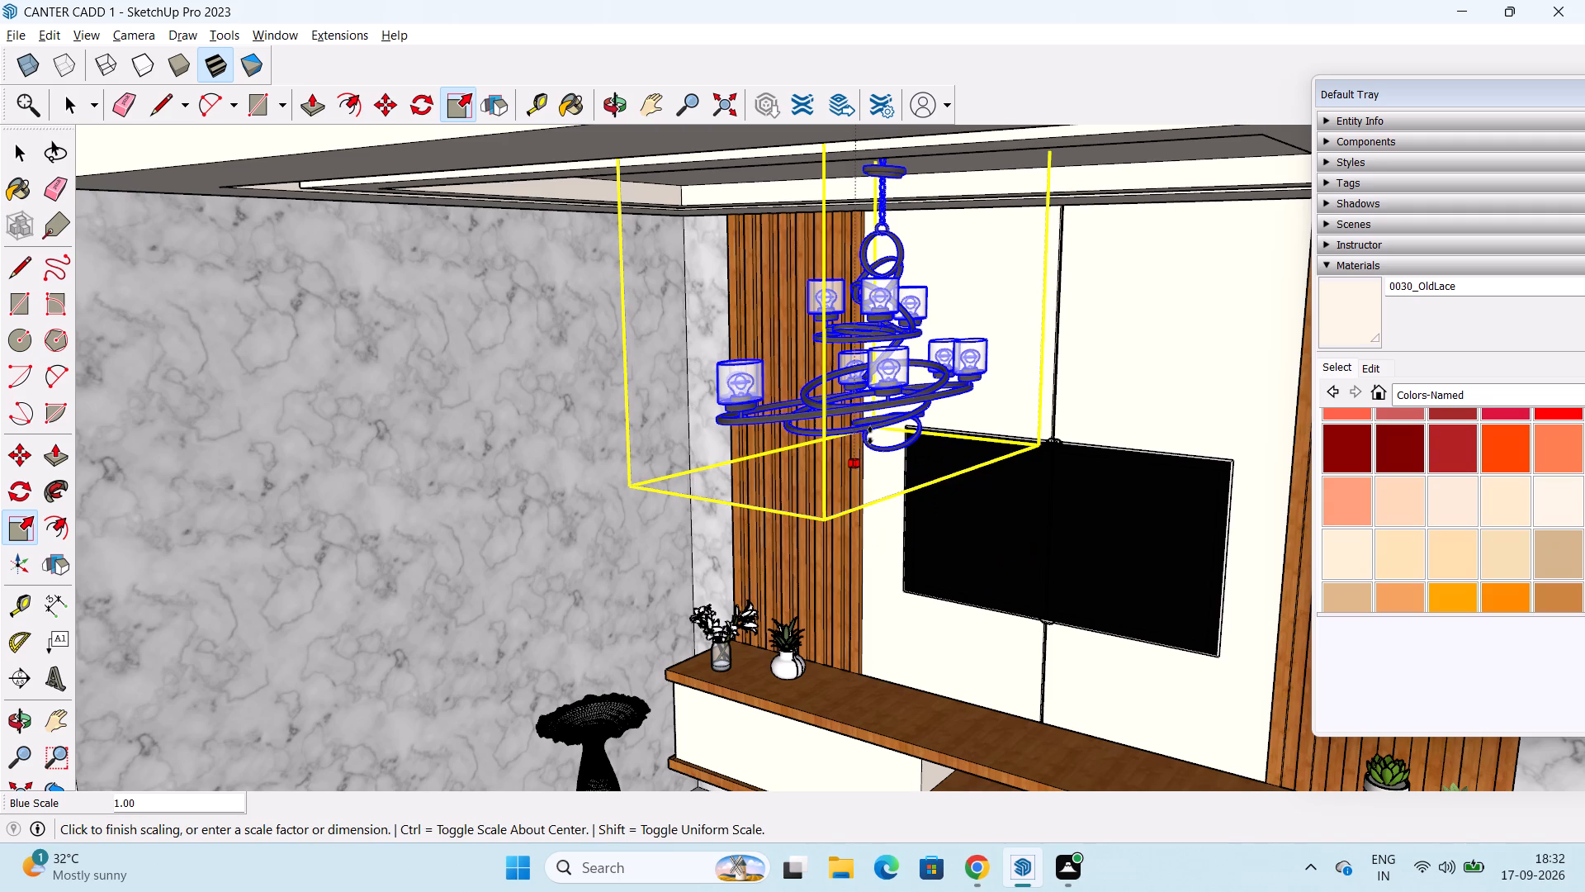
drag(870, 435, 873, 425)
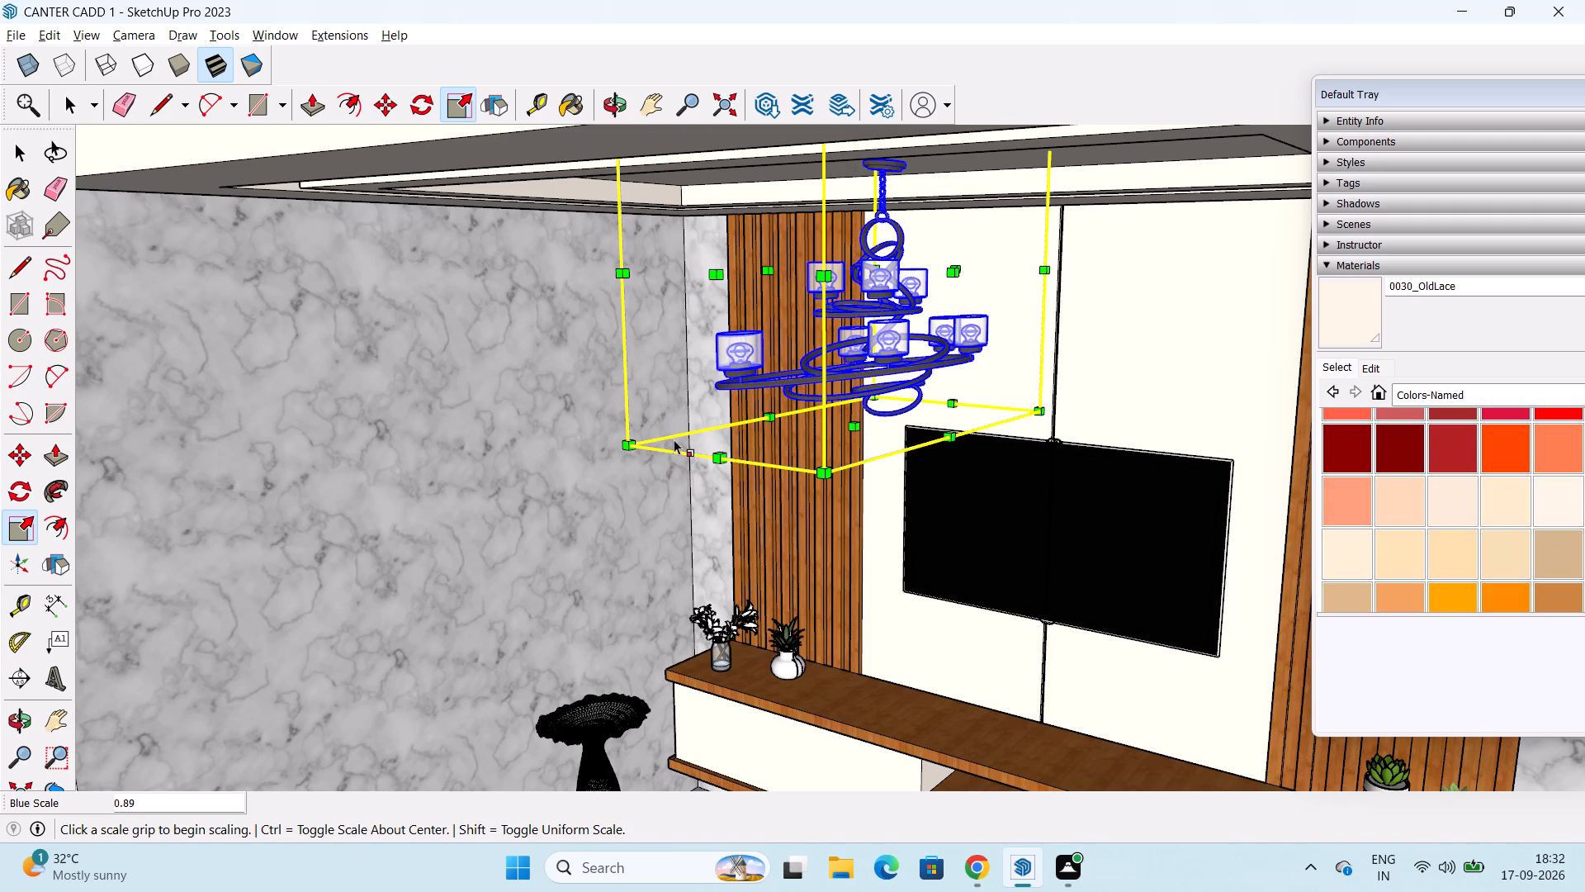
key(space)
scroll(479, 510, down, 2)
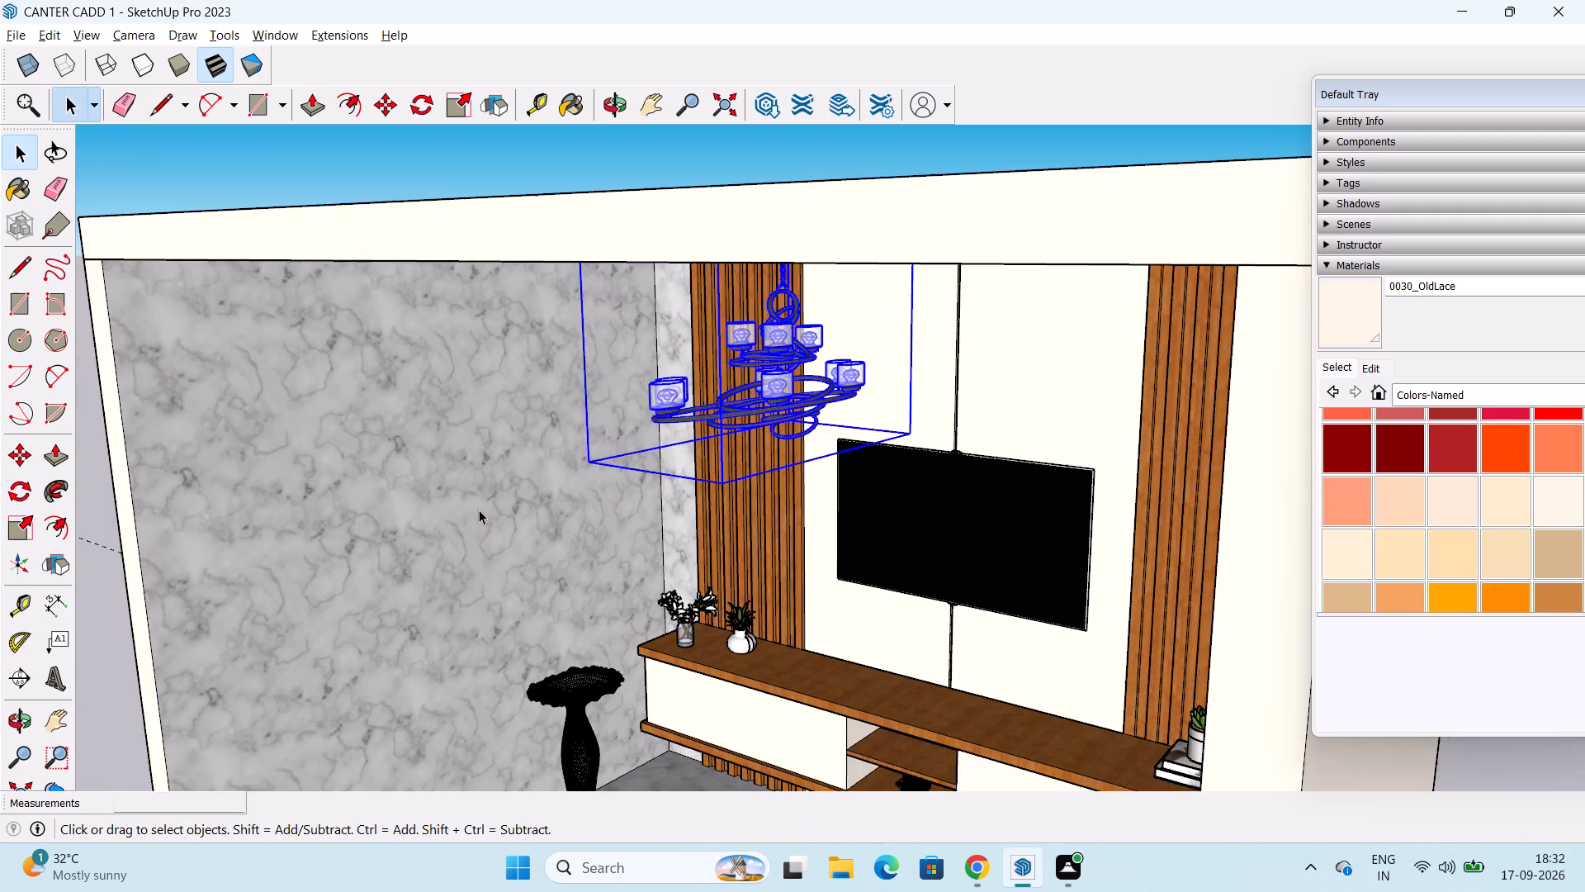
scroll(479, 510, down, 5)
click(116, 614)
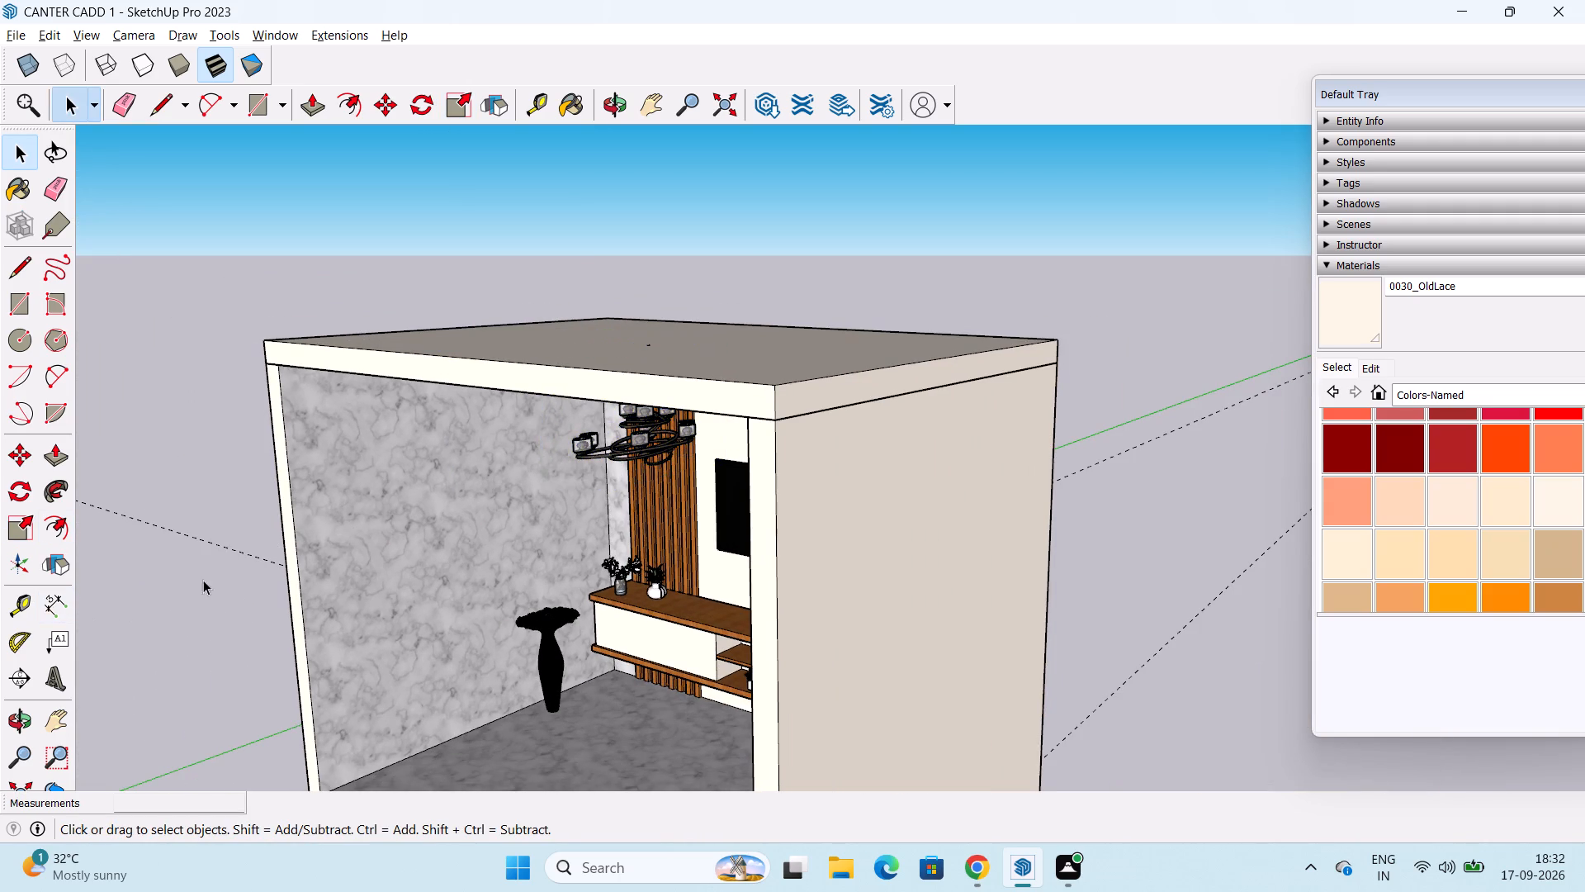
Move the chandelier about 11 5/16" along the red axis toward the stepped ceiling's centre.
middle_drag(629, 478, 752, 127)
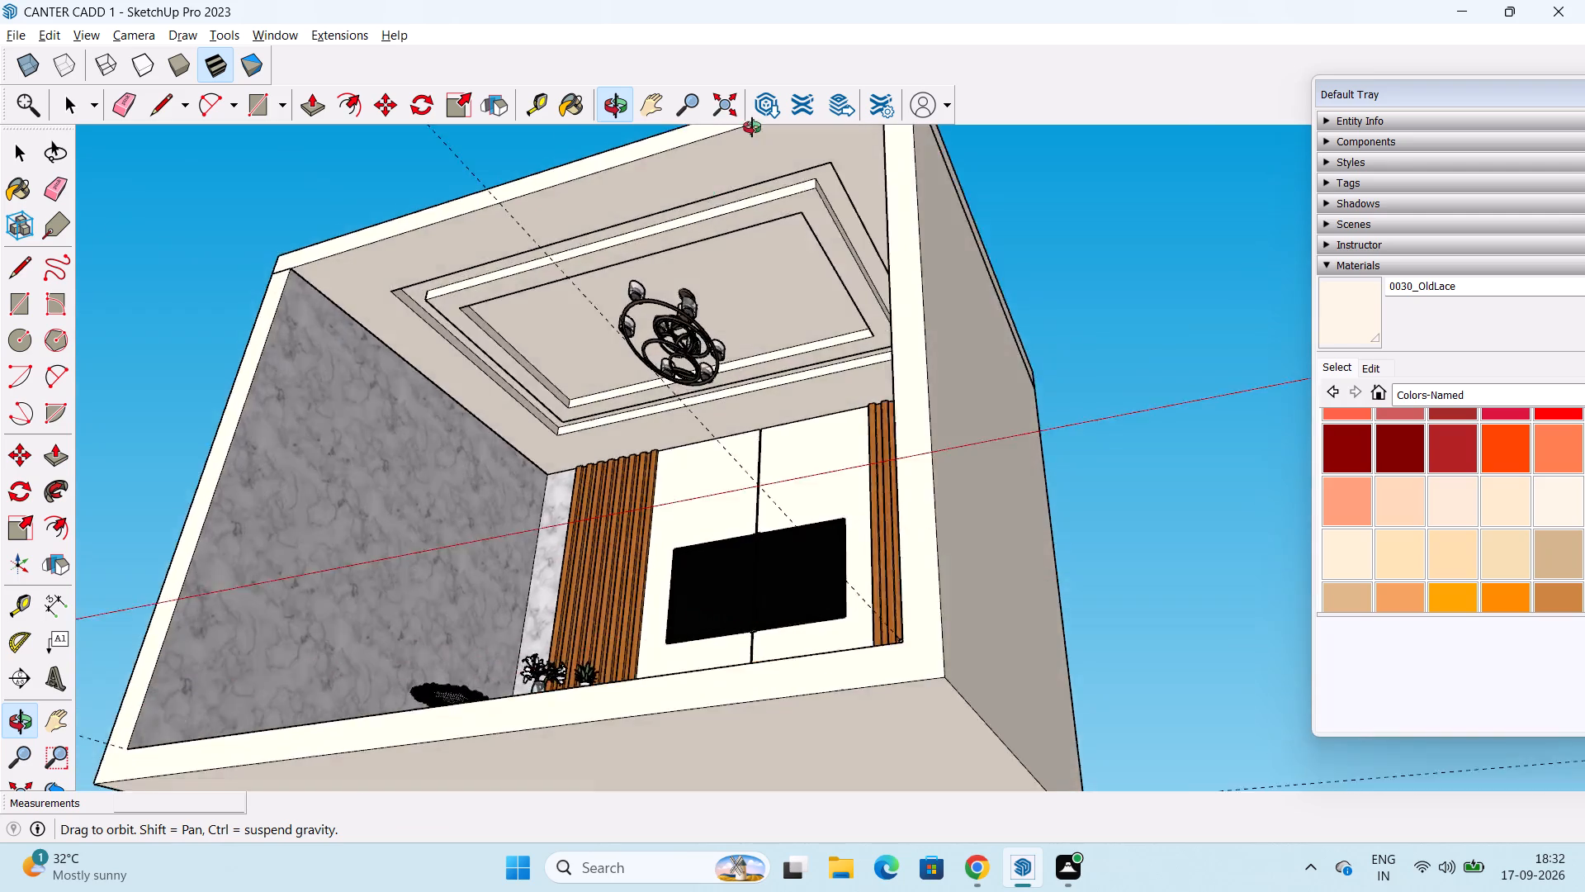
middle_drag(752, 127, 1006, 191)
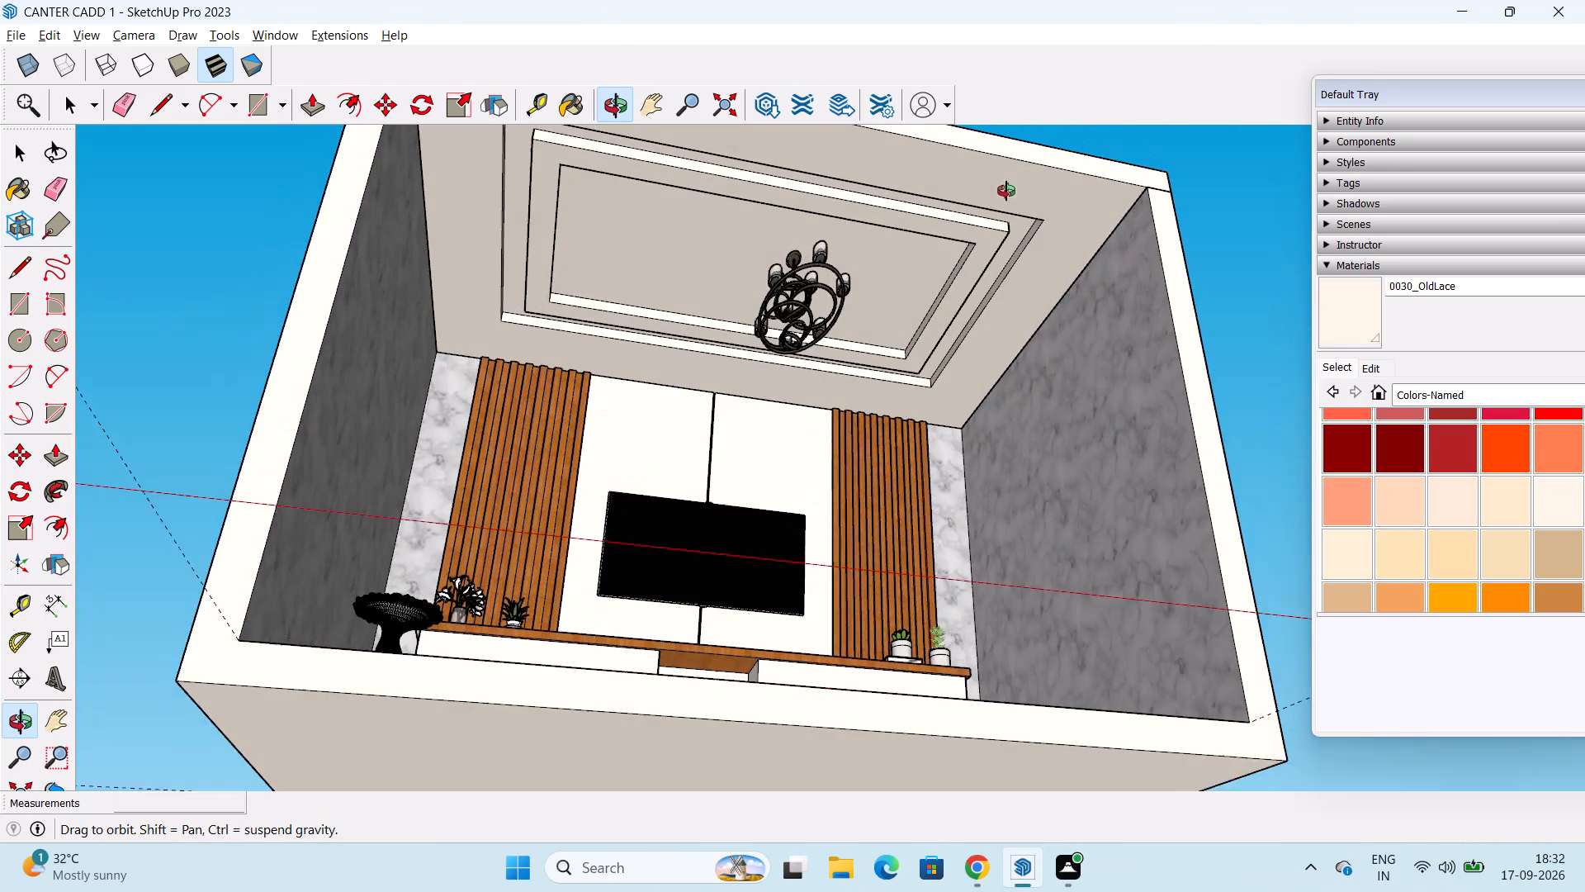
middle_drag(1006, 191, 1006, 192)
scroll(846, 282, up, 3)
click(811, 292)
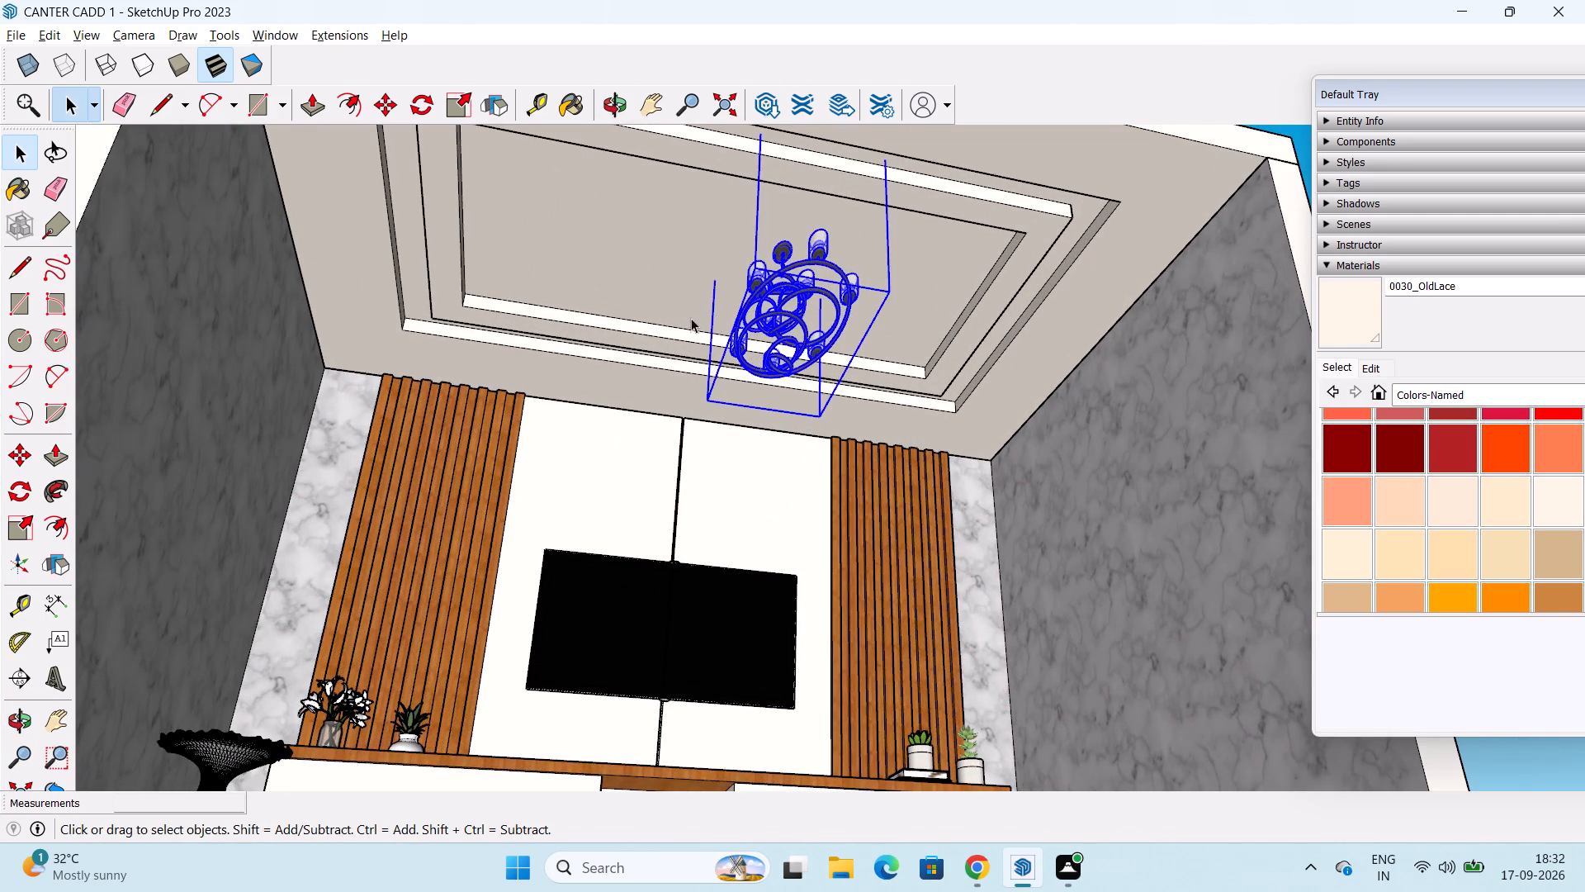
scroll(753, 230, down, 5)
middle_drag(753, 230, 708, 680)
key(m)
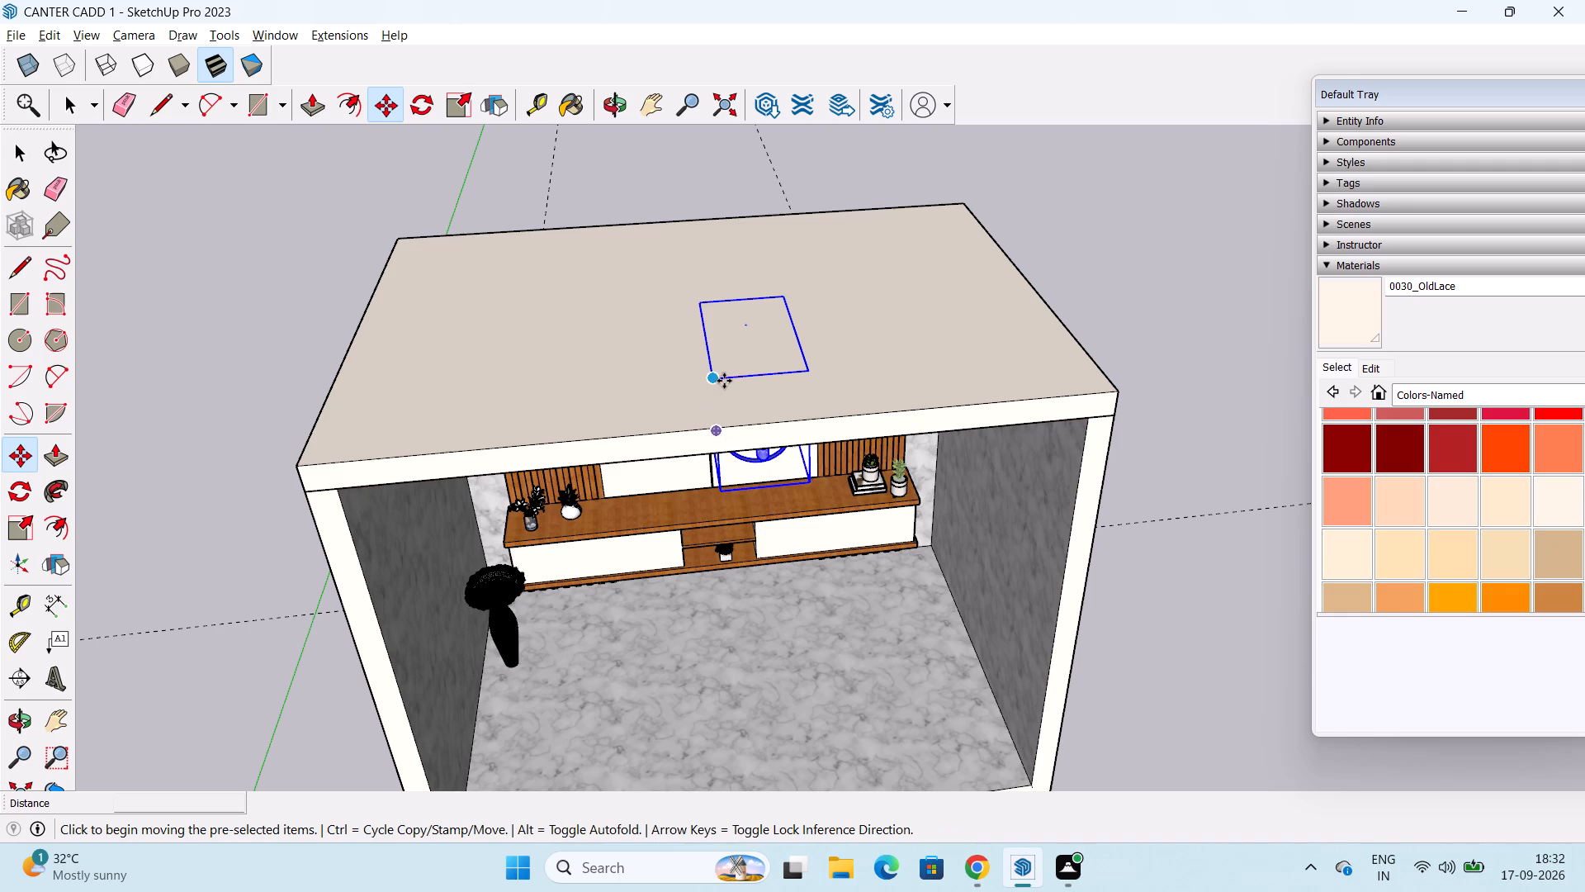
click(745, 322)
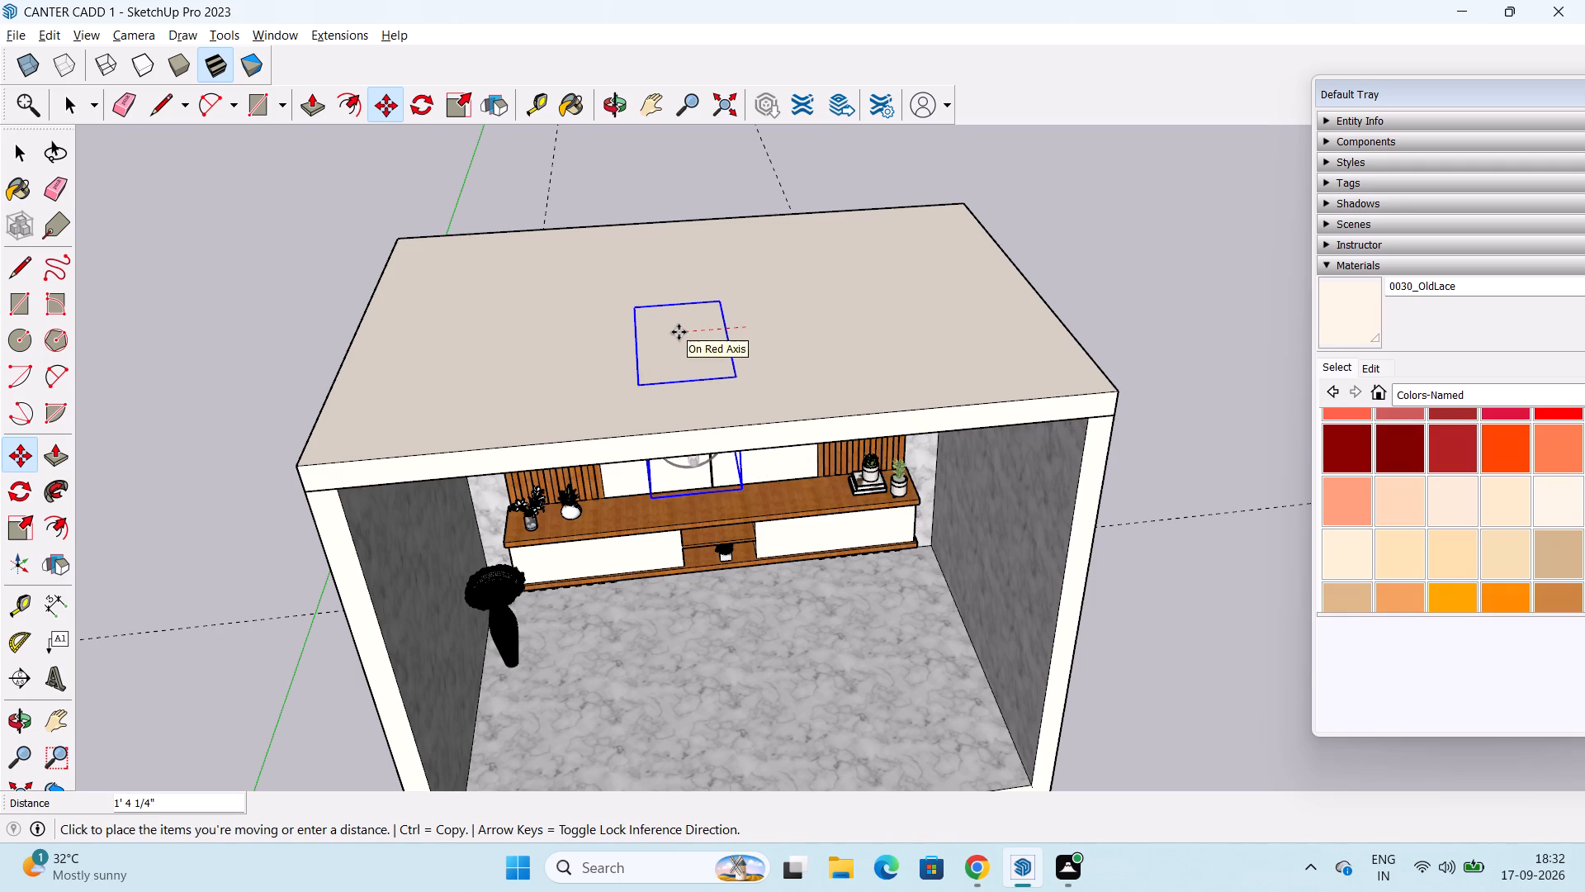
click(699, 330)
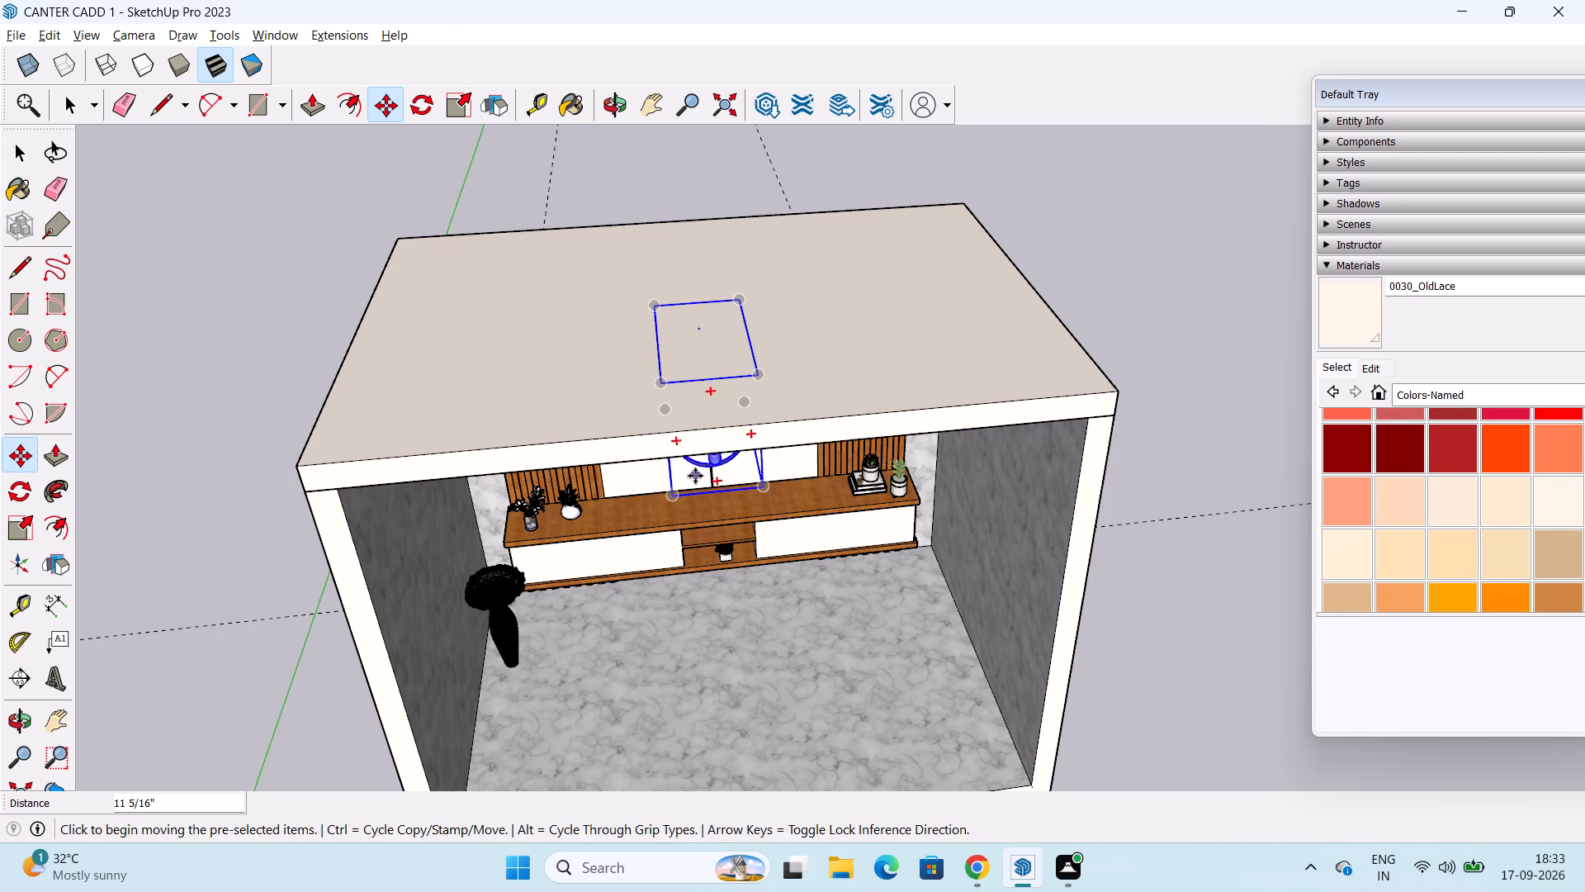
Scale the chandelier along the green axis to about 0.69 from its opposite side and clear the selection.
scroll(695, 476, down, 2)
middle_drag(692, 494, 694, 50)
middle_drag(636, 486, 330, 583)
scroll(758, 380, up, 3)
middle_drag(737, 407, 693, 571)
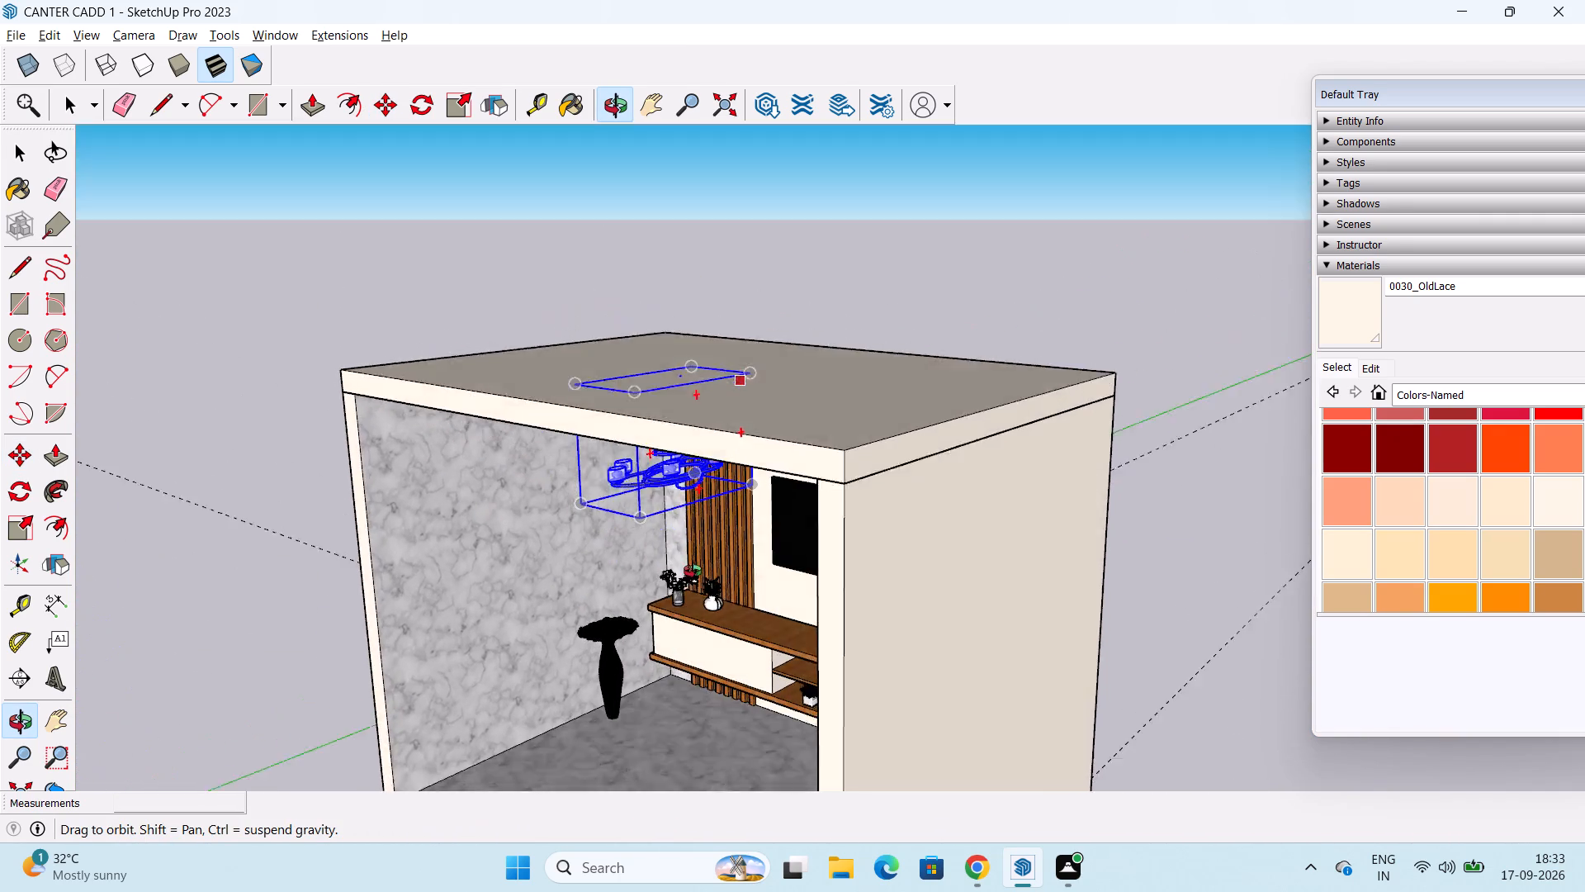
middle_drag(693, 571, 699, 529)
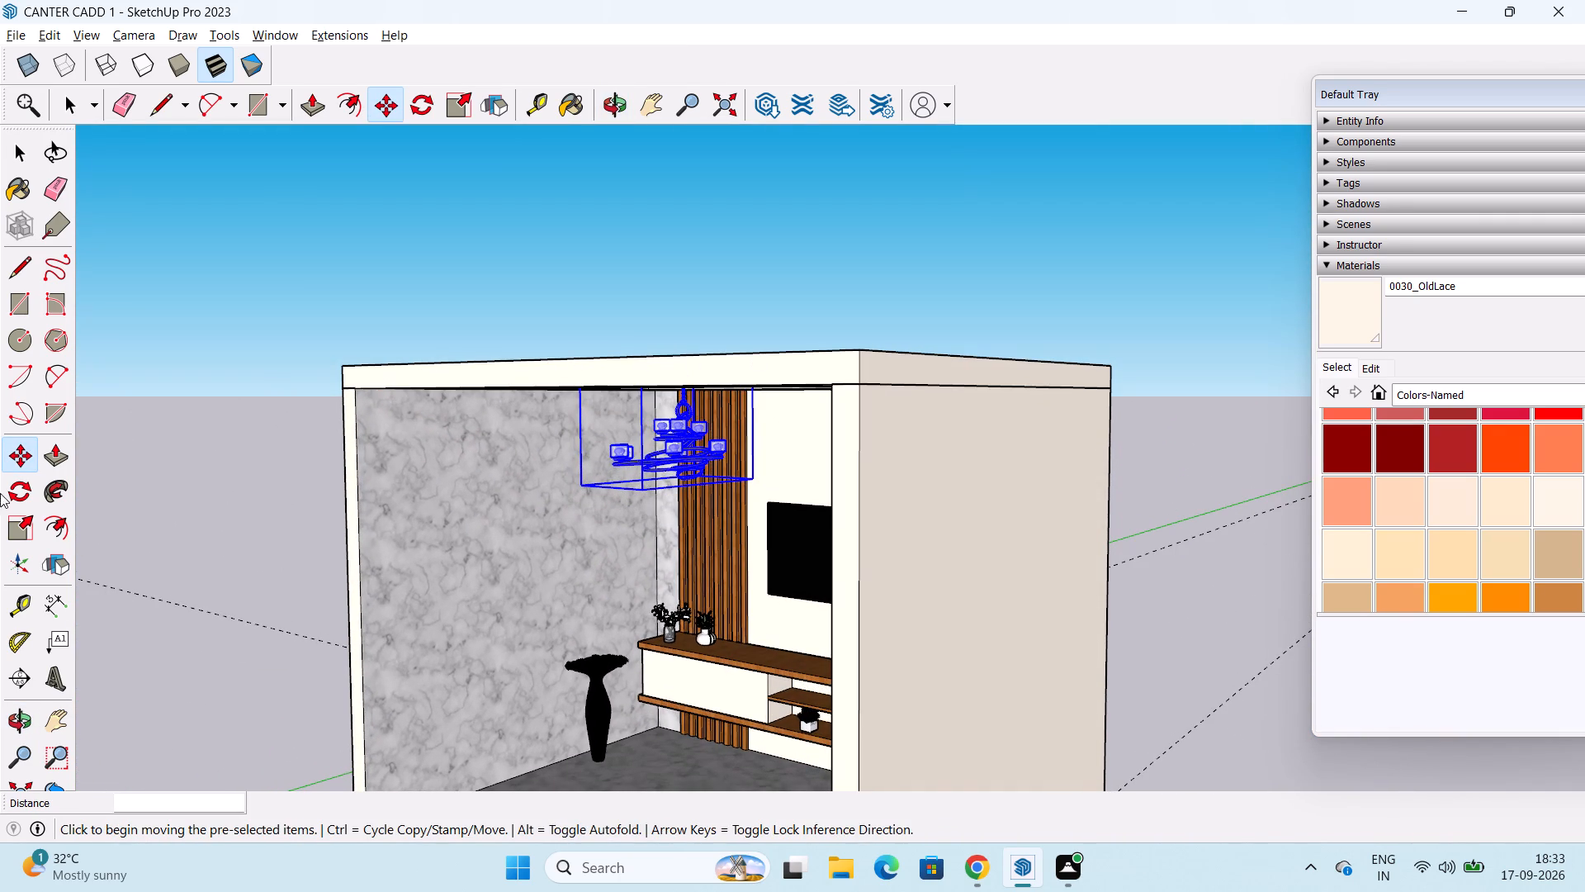
click(10, 533)
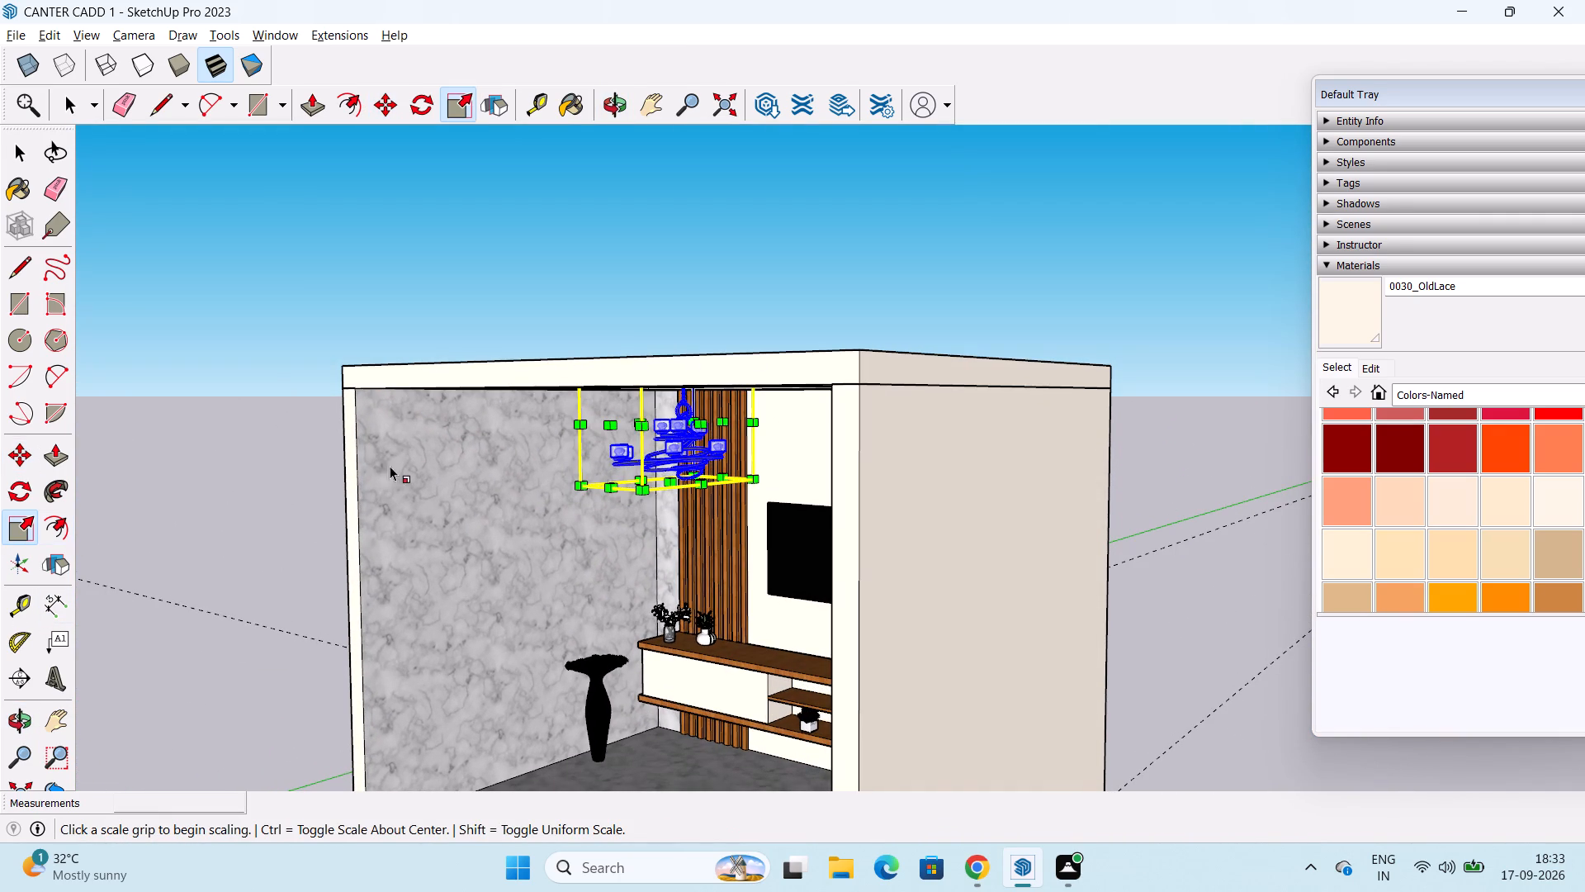
drag(610, 429, 626, 429)
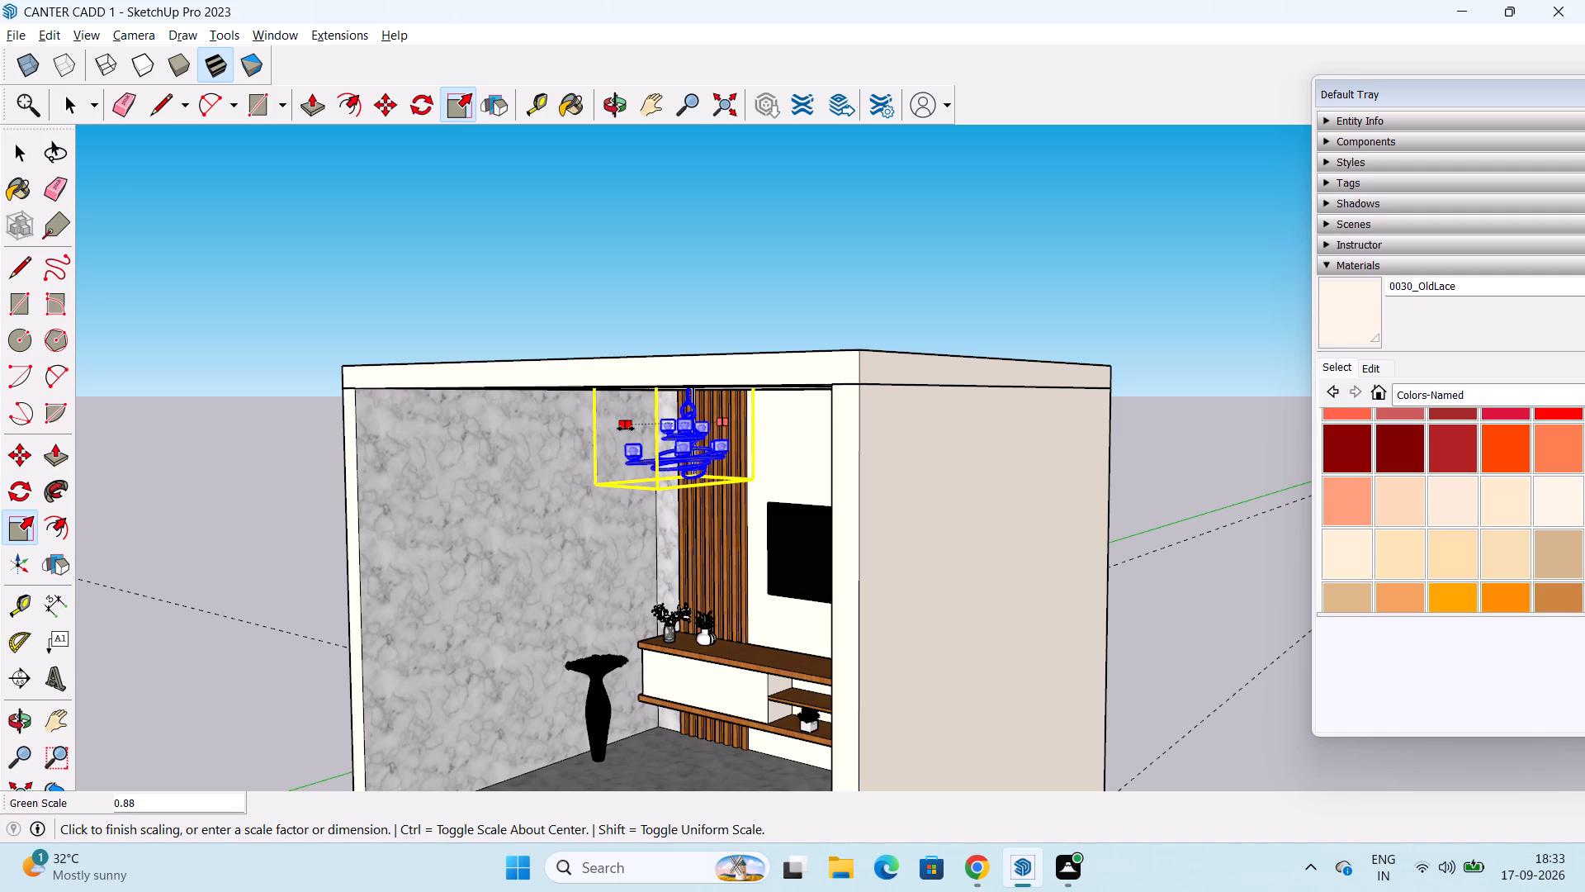
drag(626, 429, 627, 428)
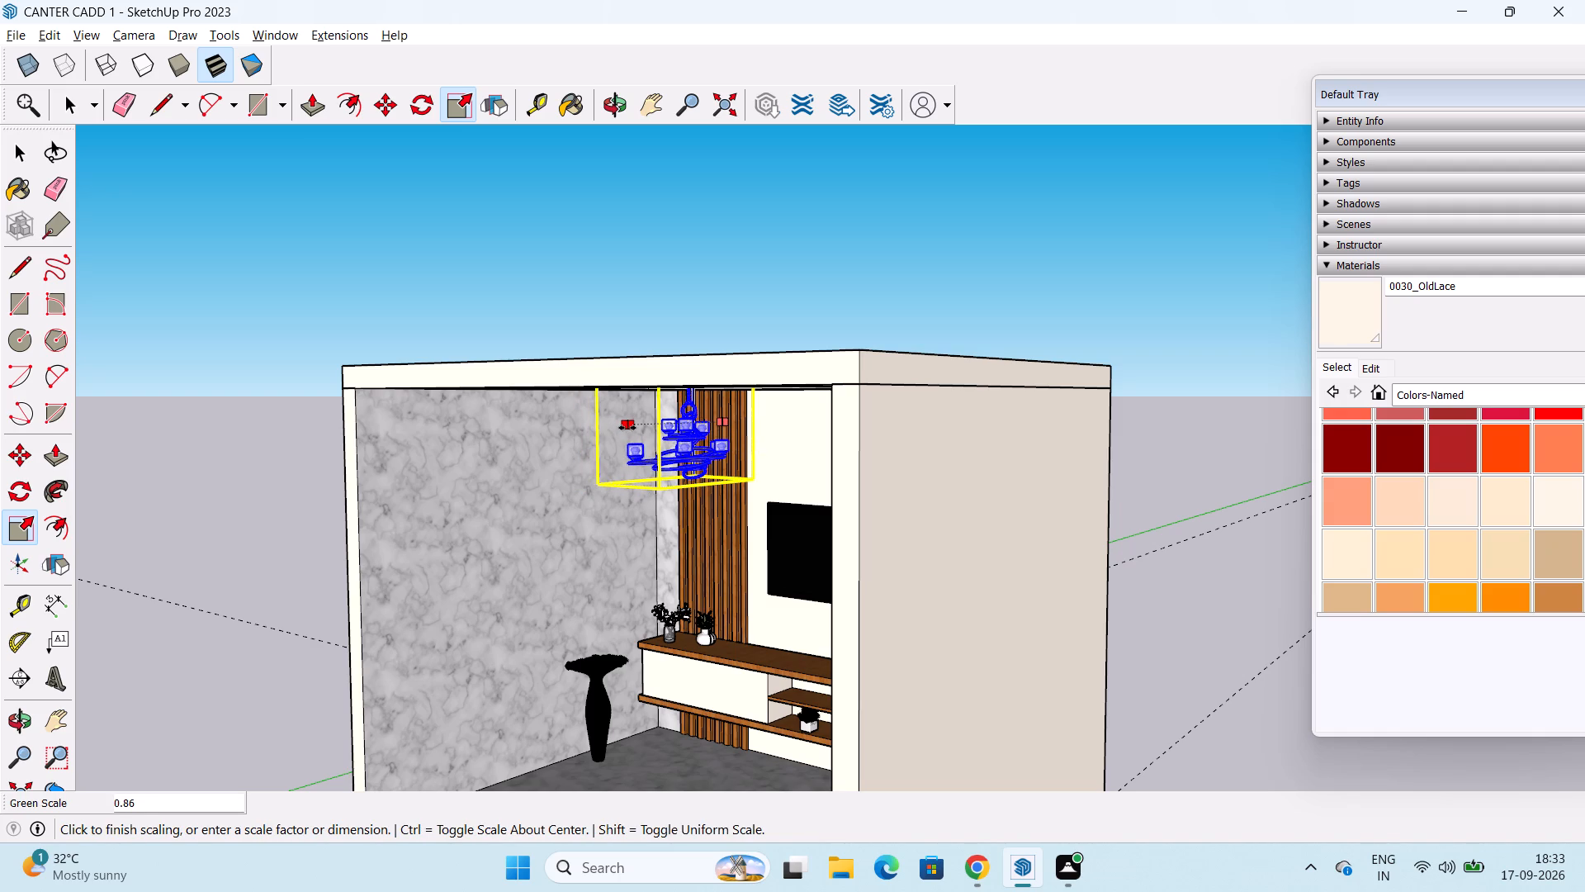
drag(627, 428, 636, 425)
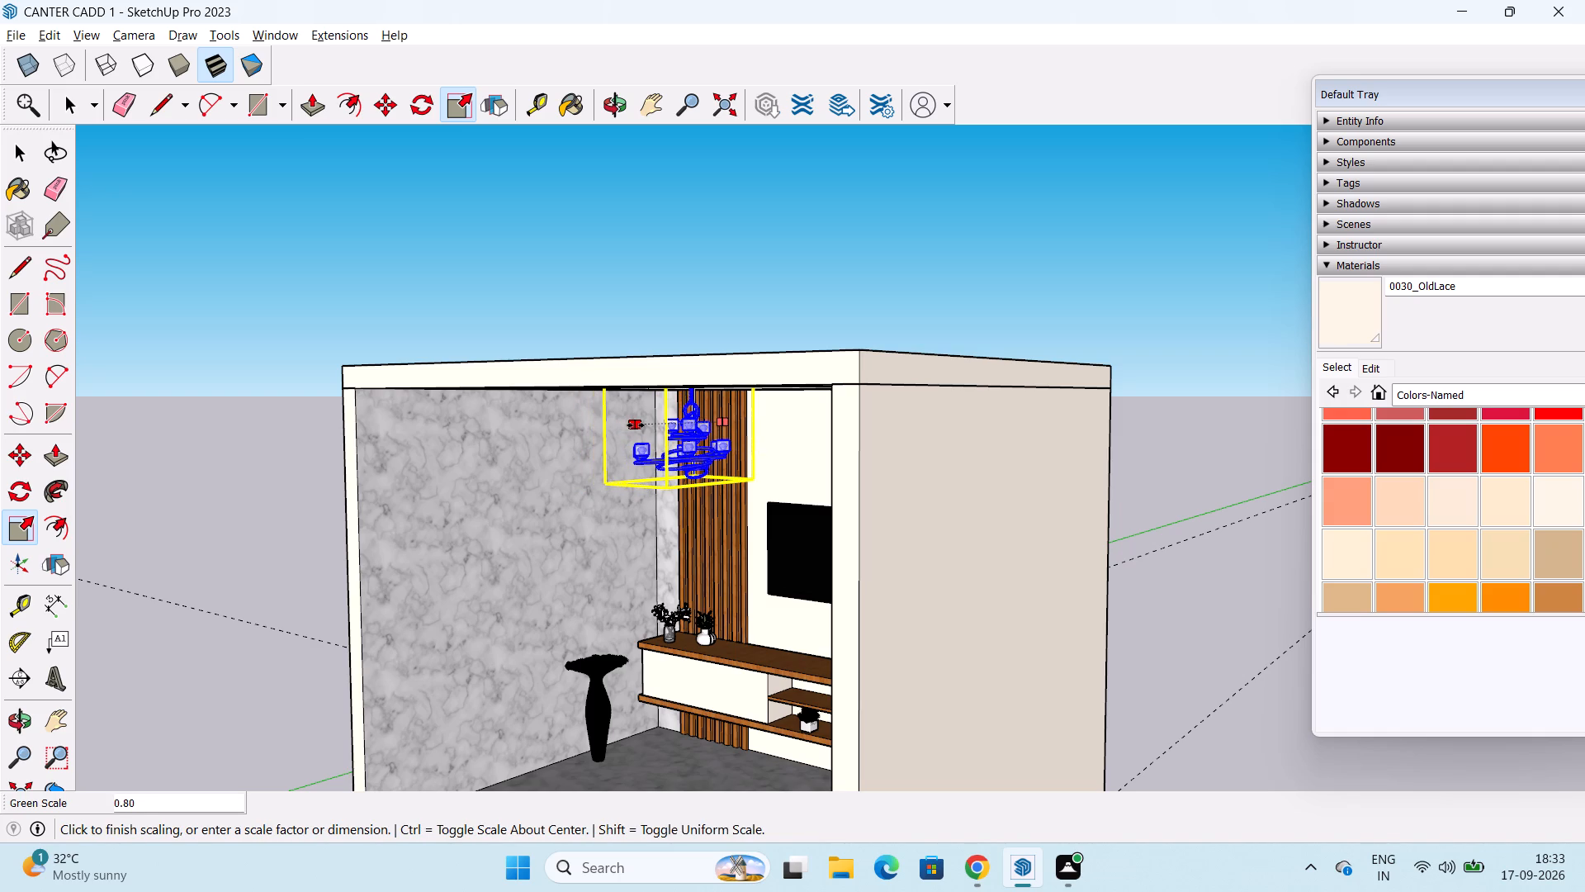
drag(636, 425, 650, 422)
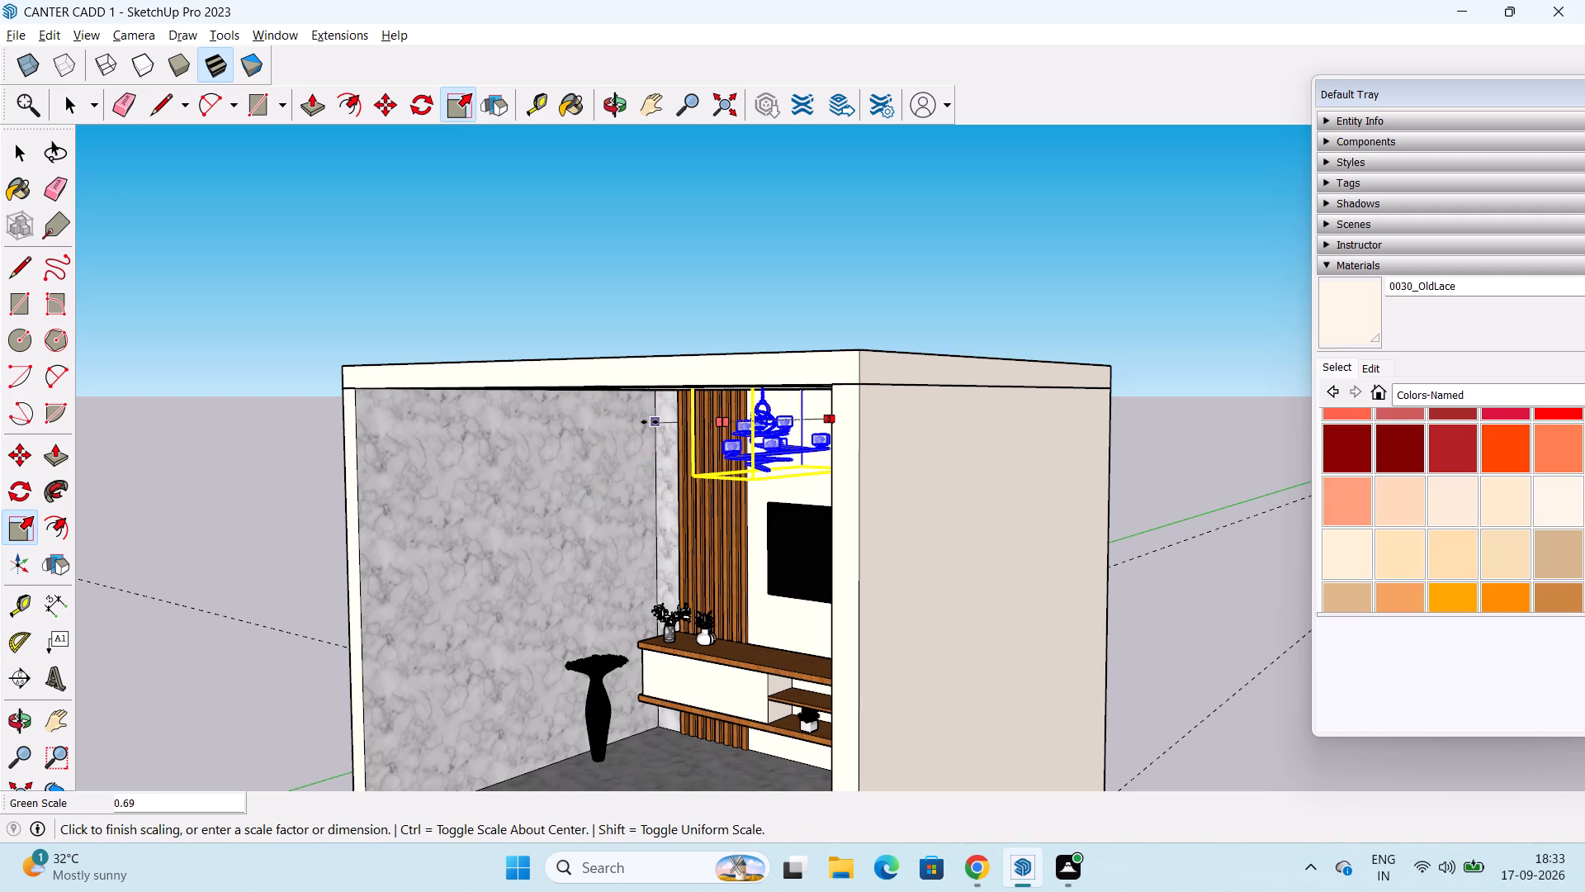
drag(650, 422, 651, 422)
drag(651, 422, 648, 425)
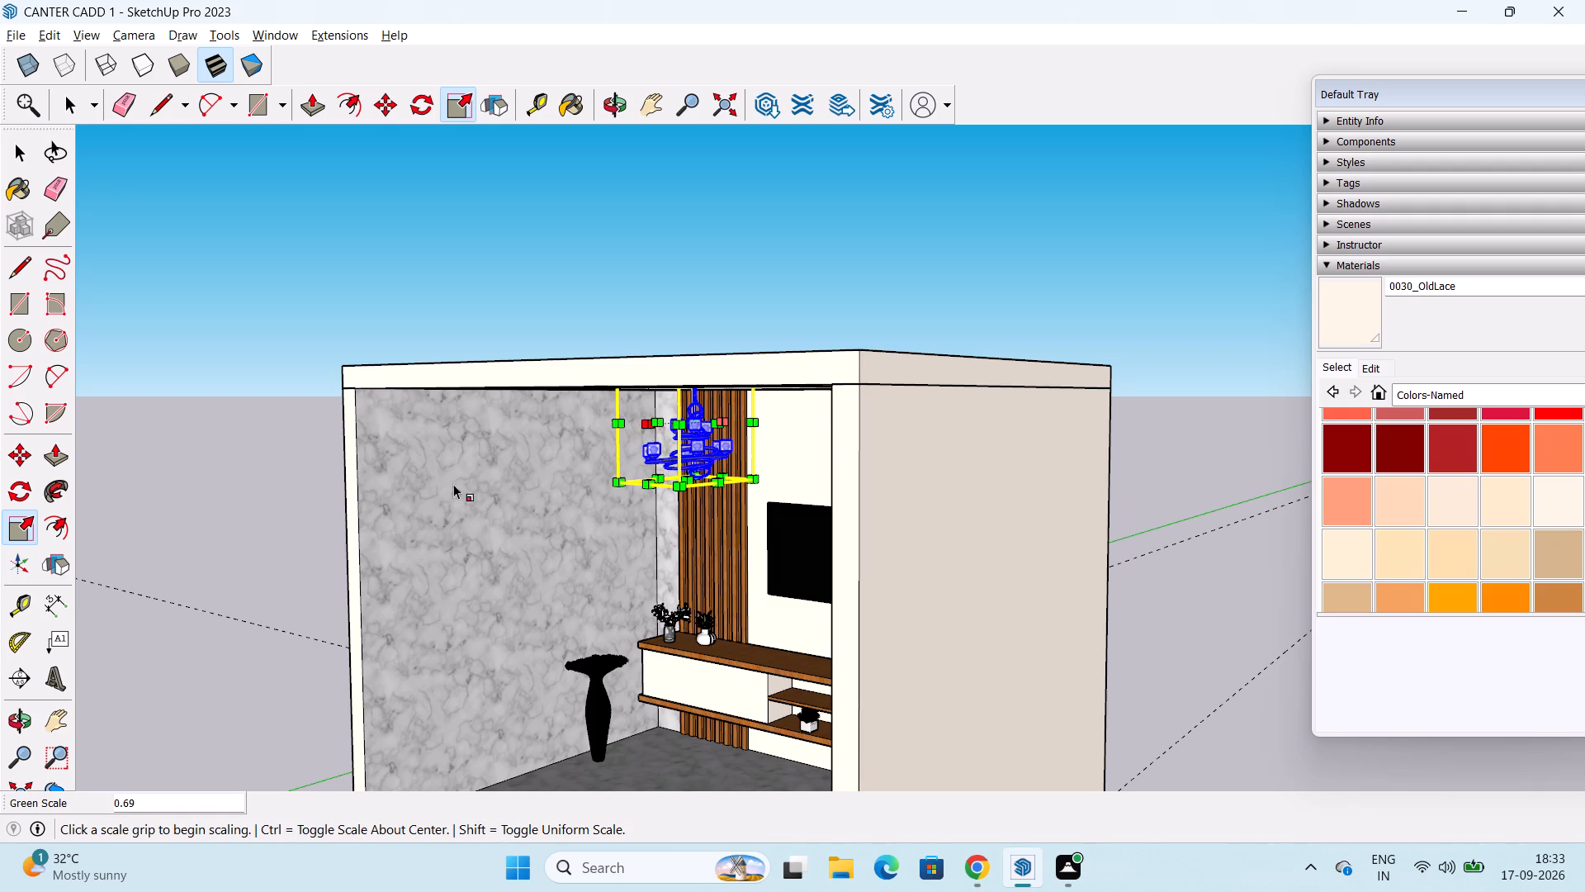
key(space)
click(229, 531)
Select the chandelier through the roof and check its placement under the stepped ceiling from above and below.
scroll(698, 510, down, 1)
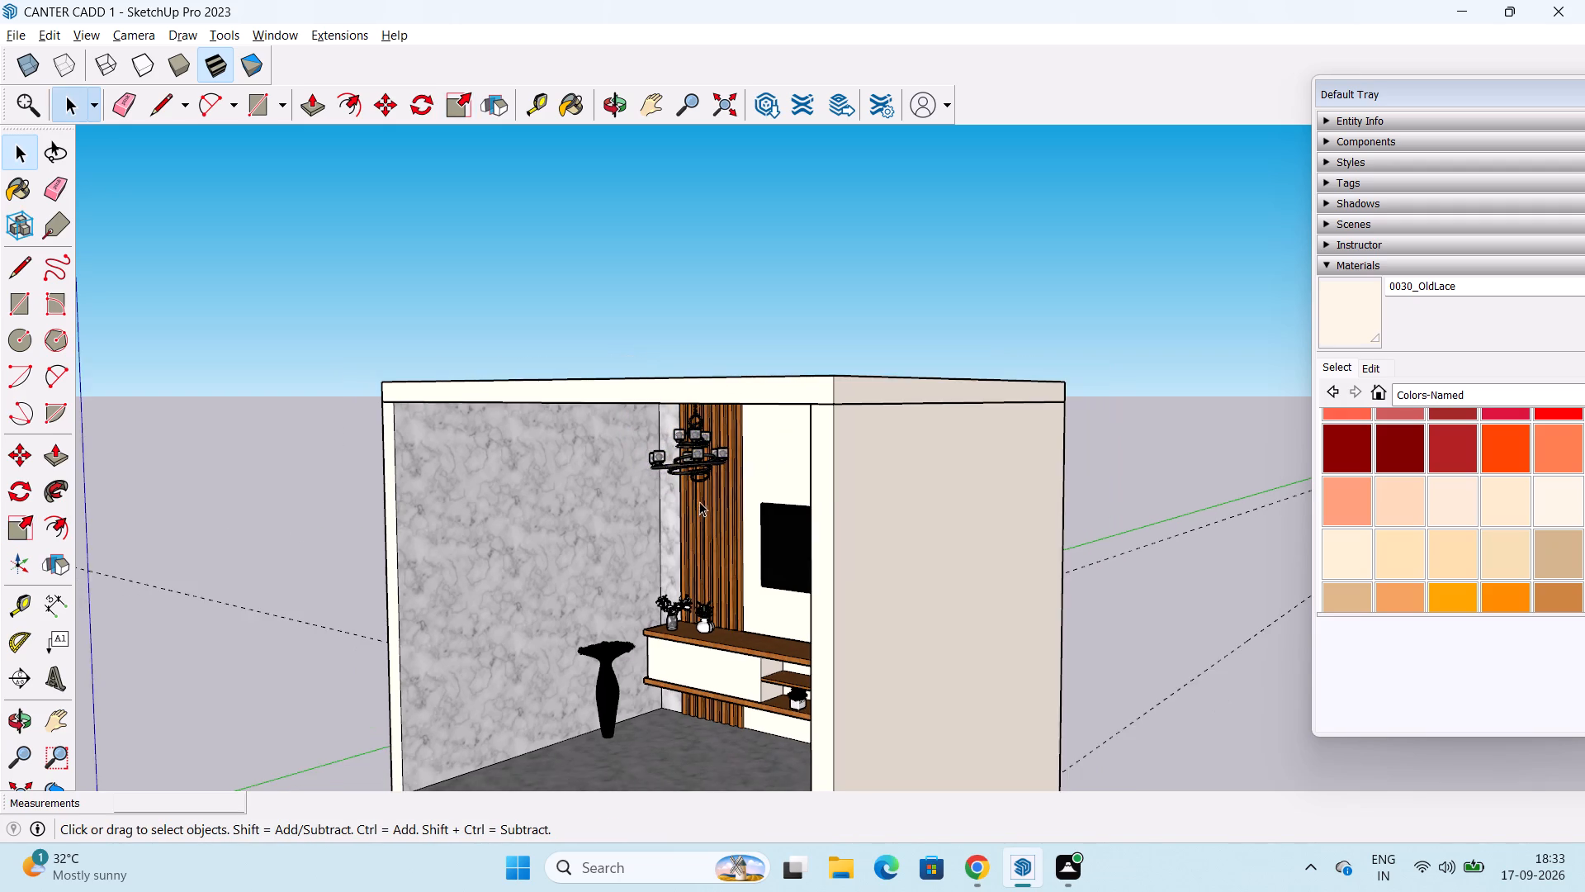
middle_drag(699, 501, 717, 681)
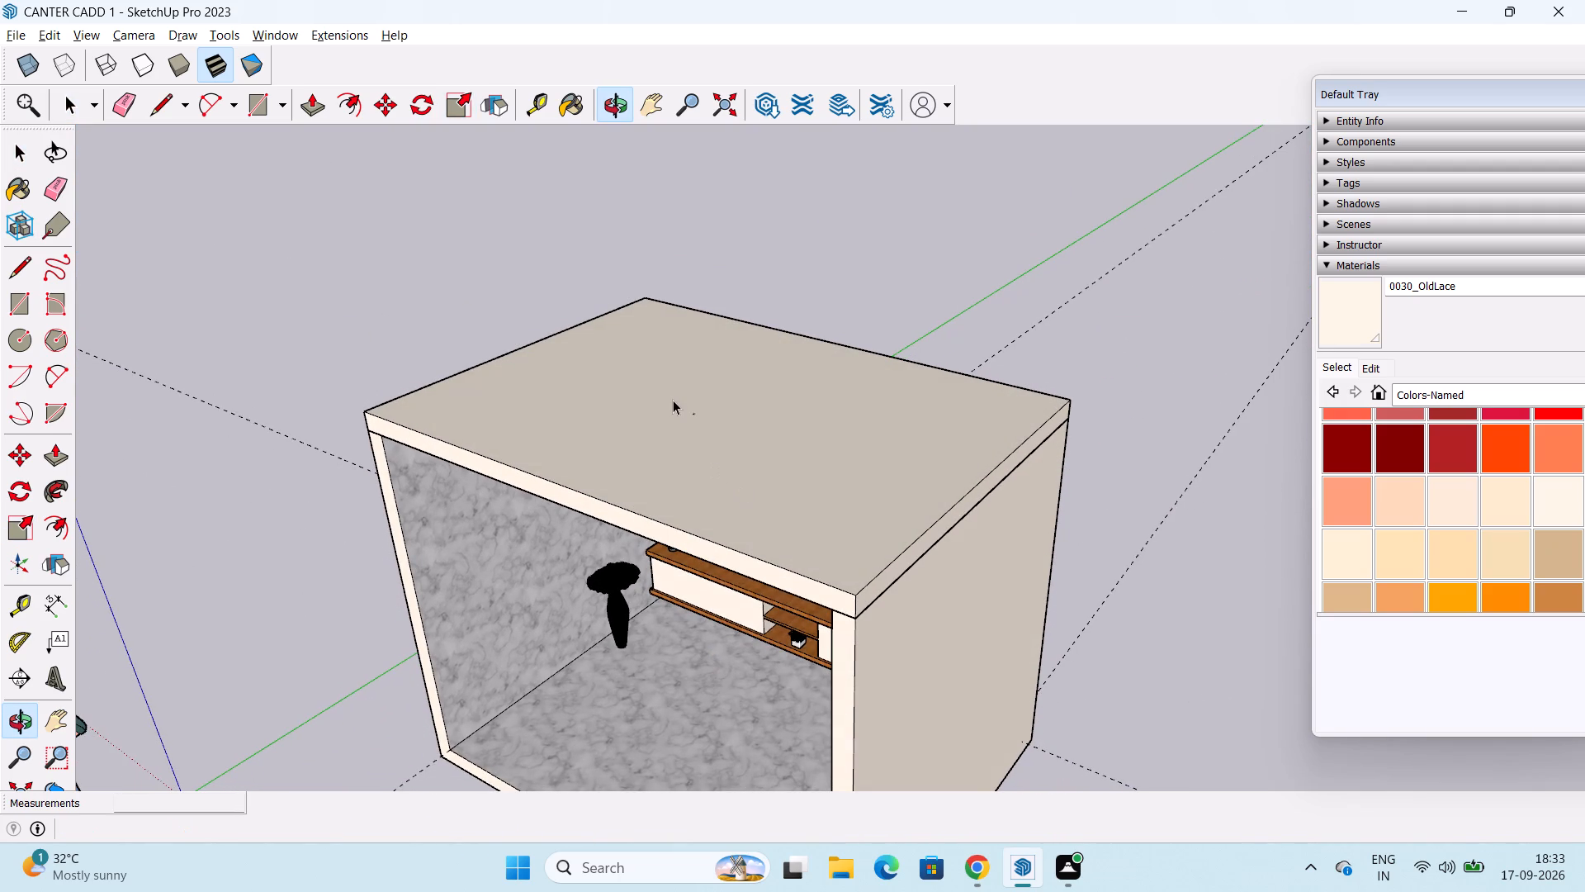
click(692, 414)
scroll(653, 538, down, 1)
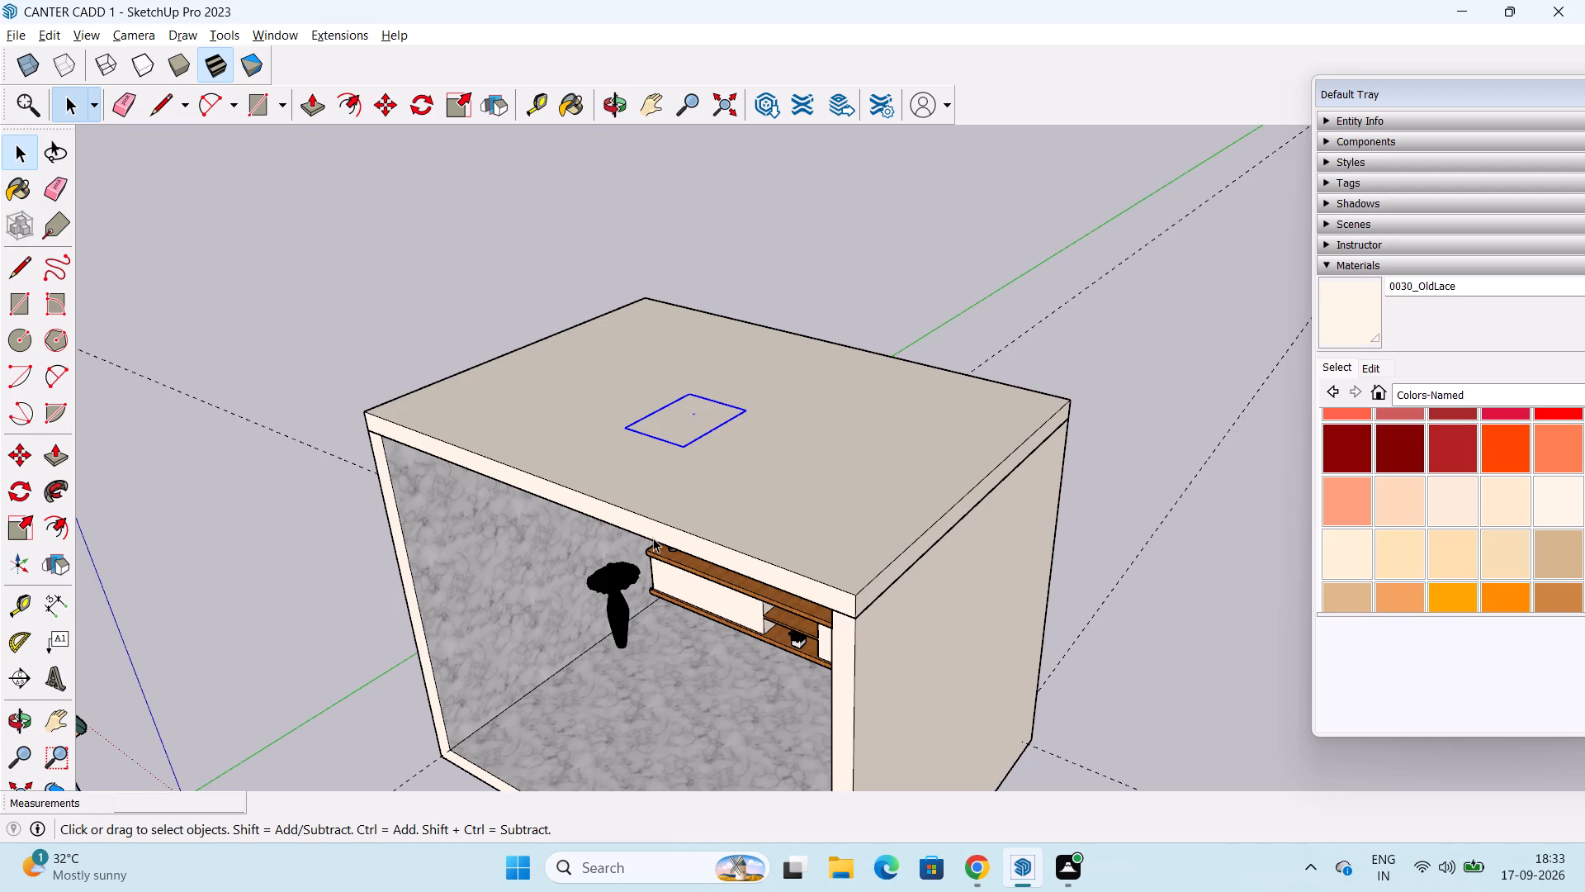
scroll(653, 538, down, 1)
middle_drag(651, 559, 739, 243)
middle_drag(663, 614, 694, 528)
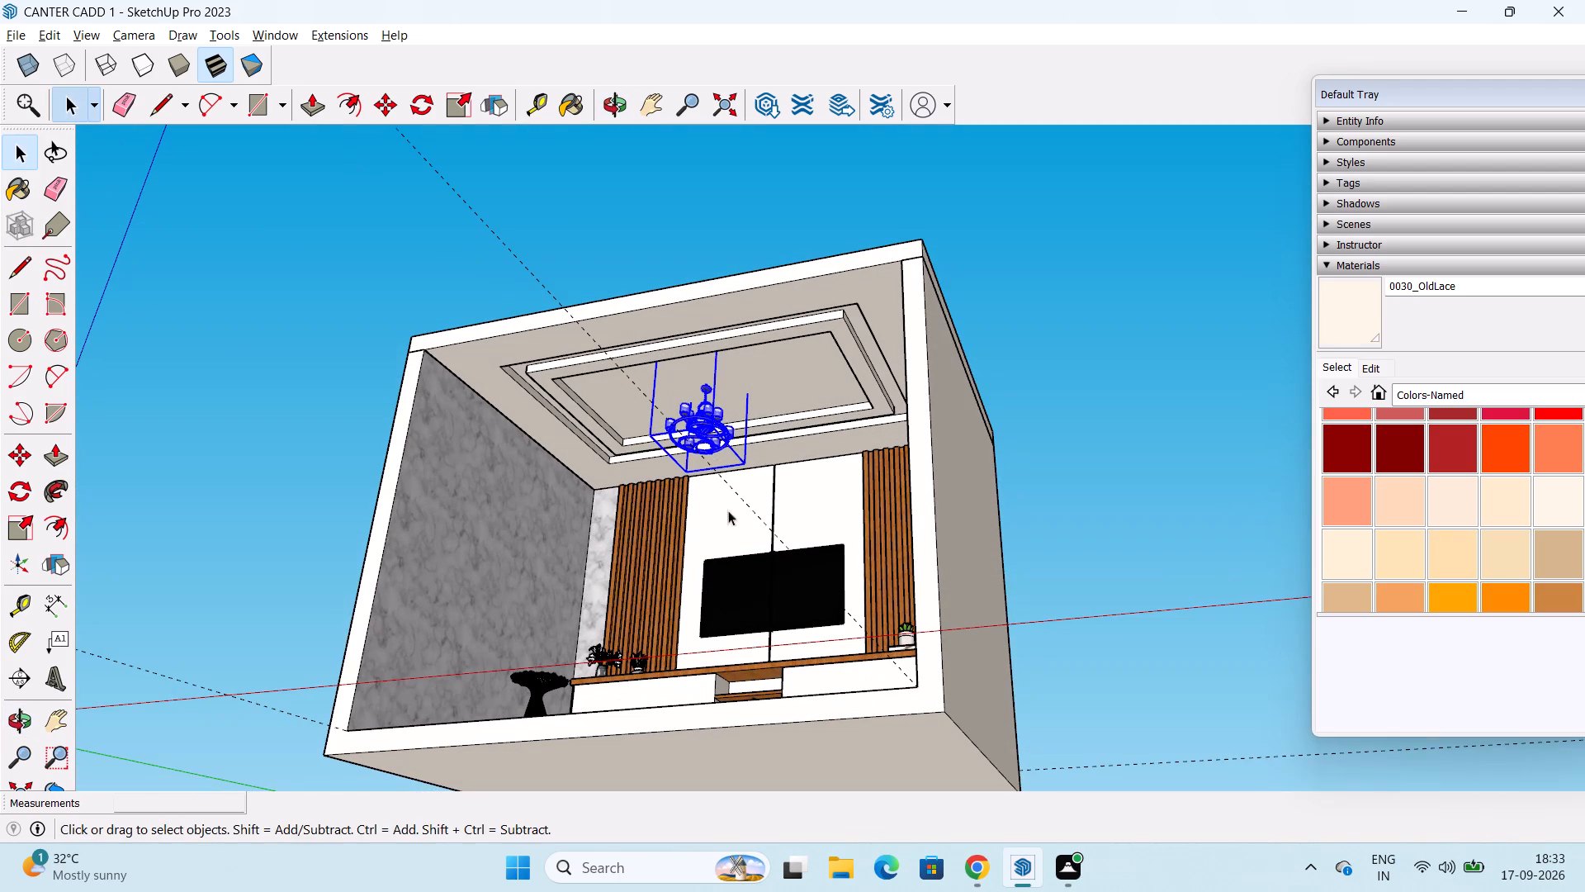
click(1129, 665)
Examine the chandelier, the stepped ceiling and the TV wall up close and within the whole room.
middle_drag(778, 448, 776, 454)
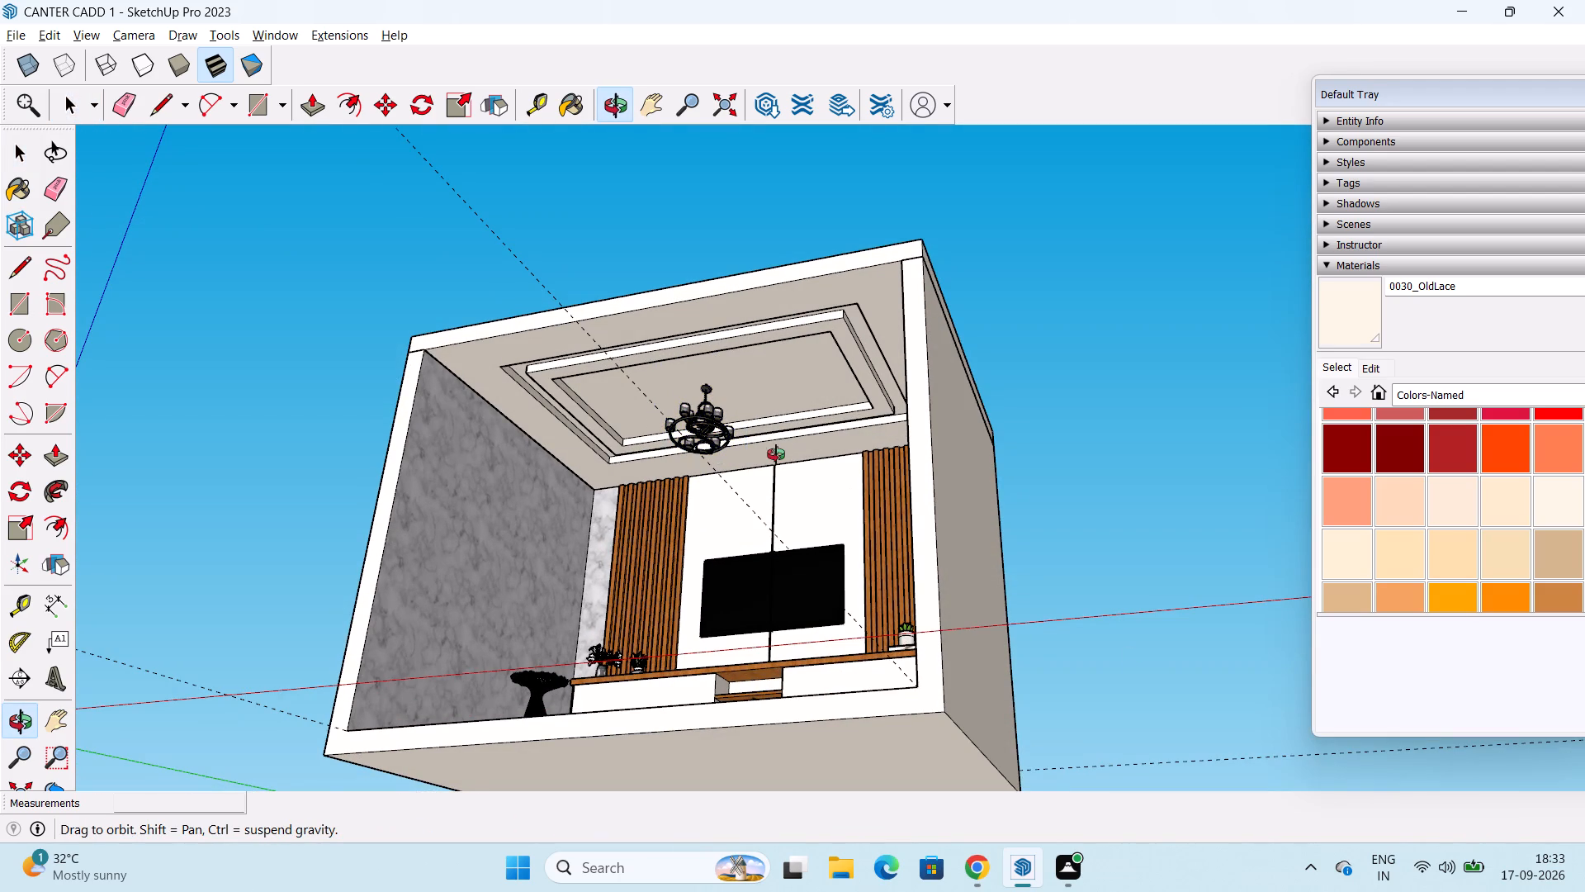
middle_drag(776, 454, 718, 577)
scroll(691, 509, up, 5)
middle_drag(750, 384, 661, 537)
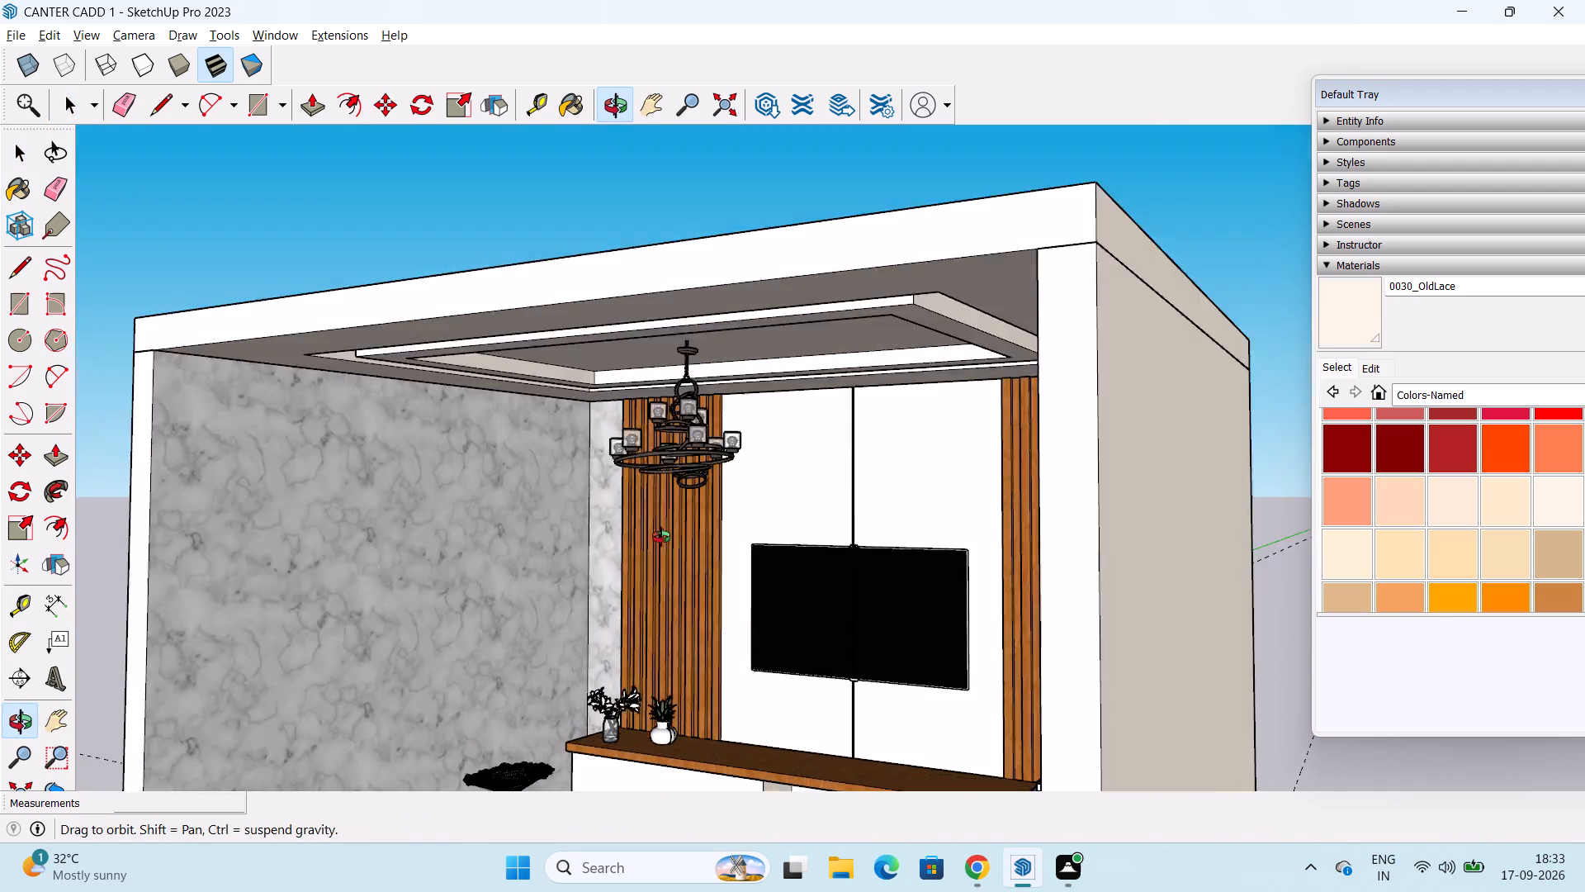
middle_drag(661, 537, 659, 541)
middle_drag(675, 524, 790, 433)
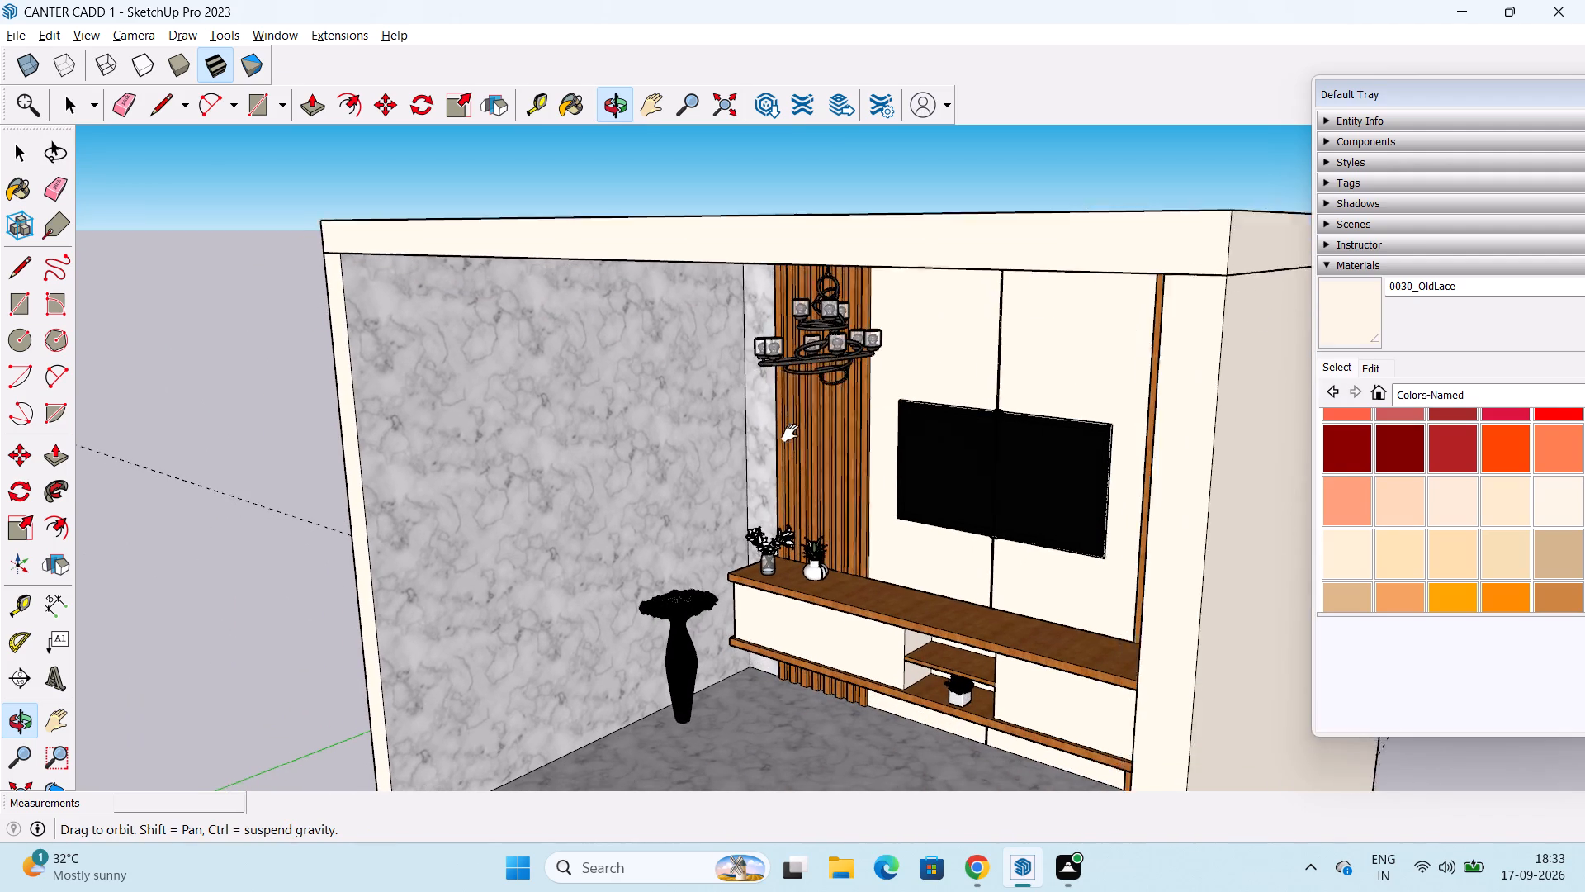
middle_drag(790, 433, 792, 432)
middle_drag(826, 554, 878, 452)
scroll(888, 445, down, 1)
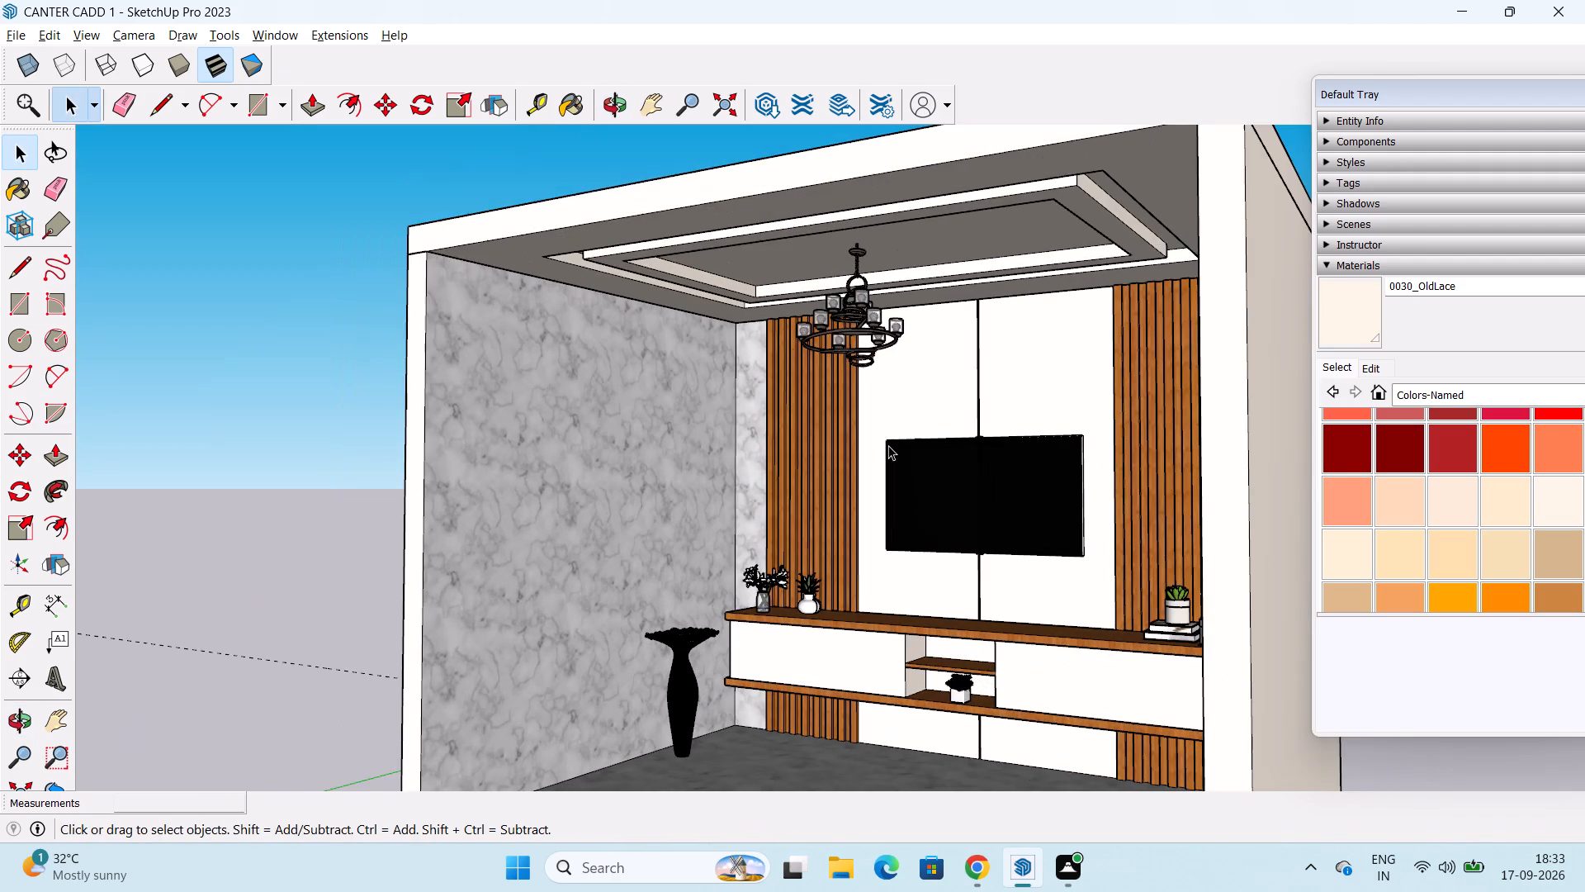
scroll(888, 445, down, 1)
middle_drag(895, 440, 1022, 436)
scroll(906, 206, up, 10)
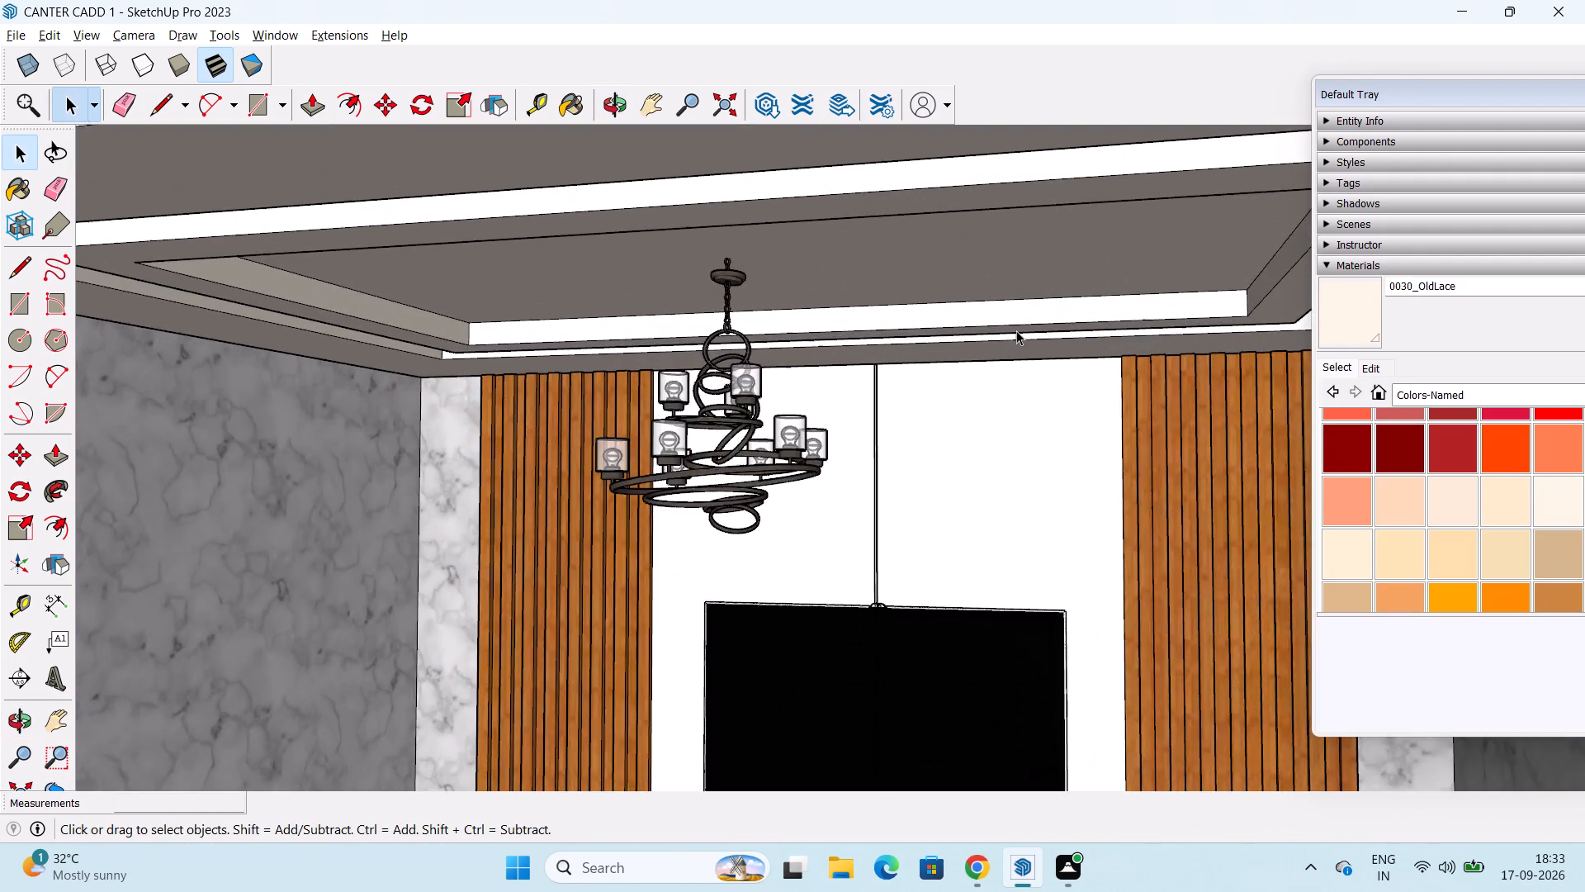
scroll(1016, 330, up, 5)
middle_drag(1027, 314, 804, 314)
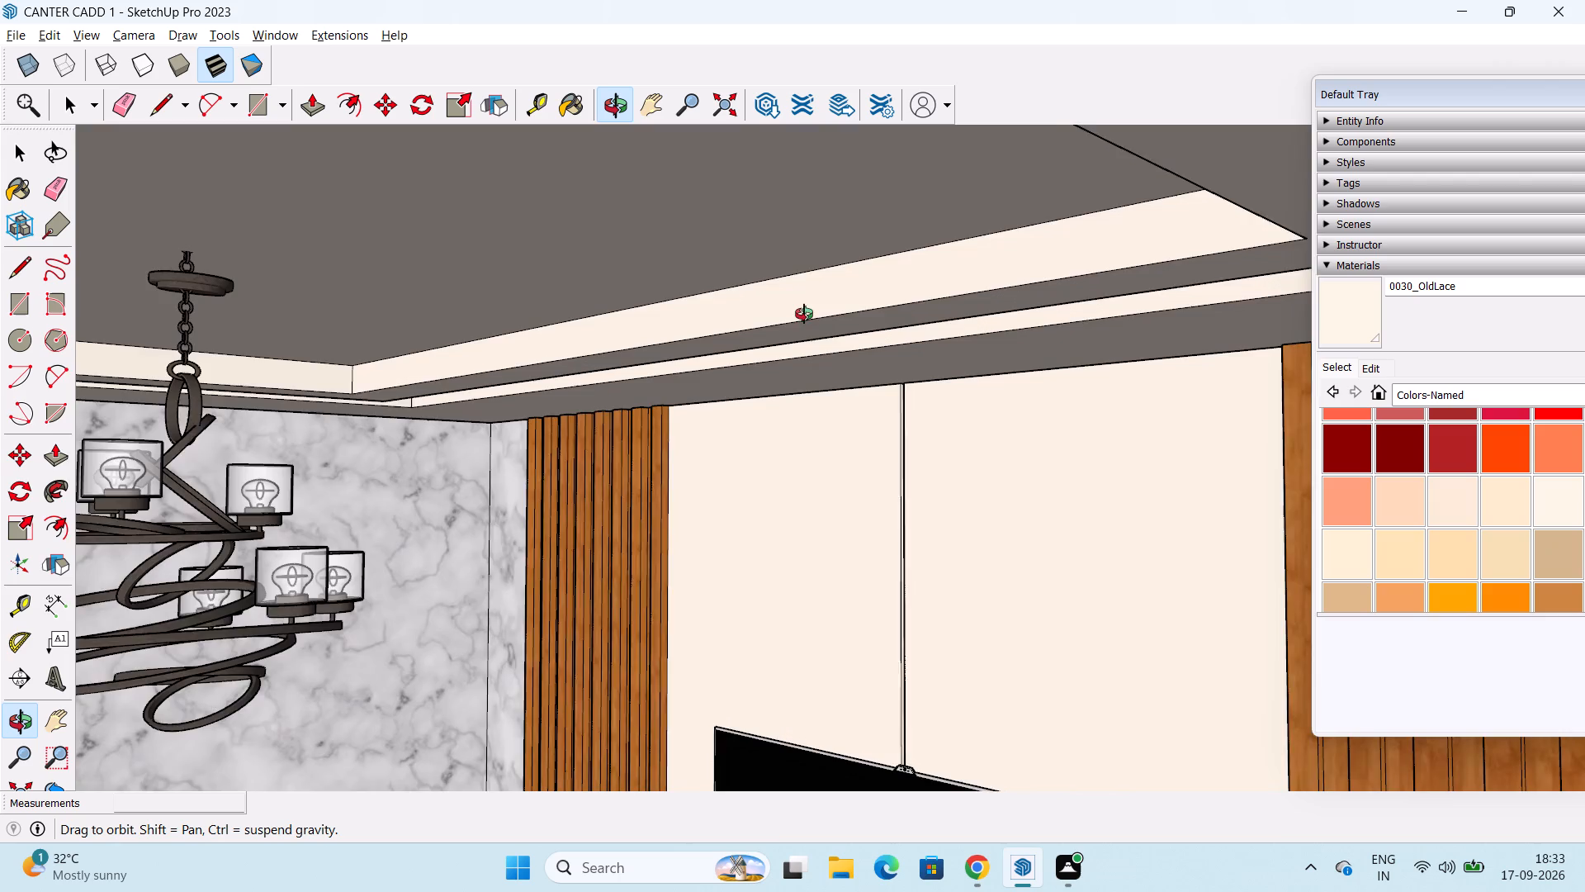
middle_drag(804, 314, 720, 360)
scroll(722, 352, down, 7)
click(732, 99)
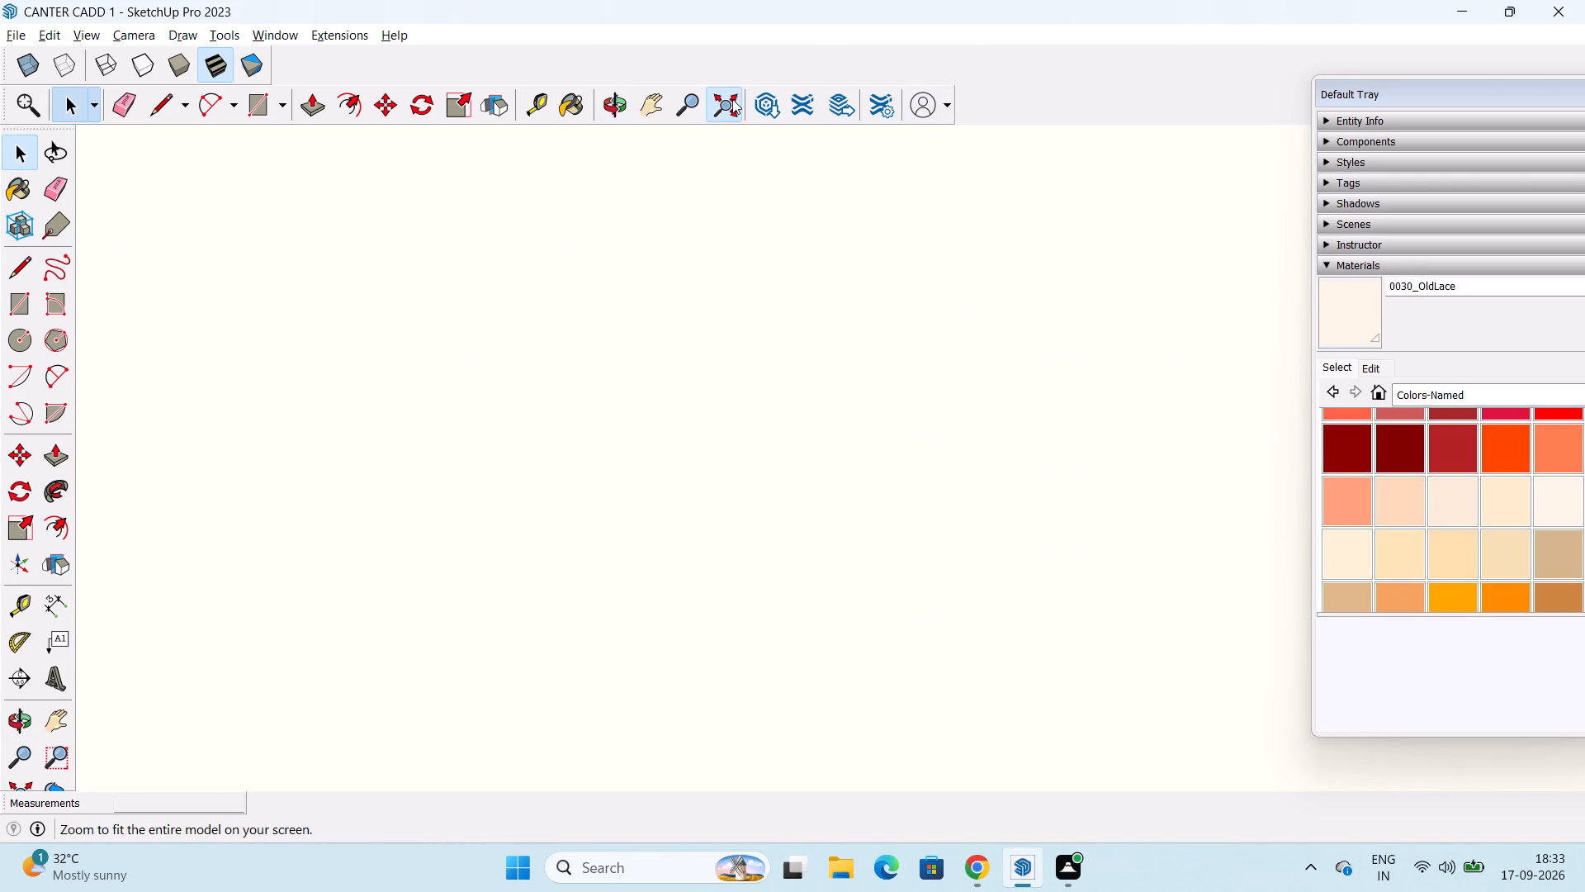
middle_drag(728, 379, 1012, 393)
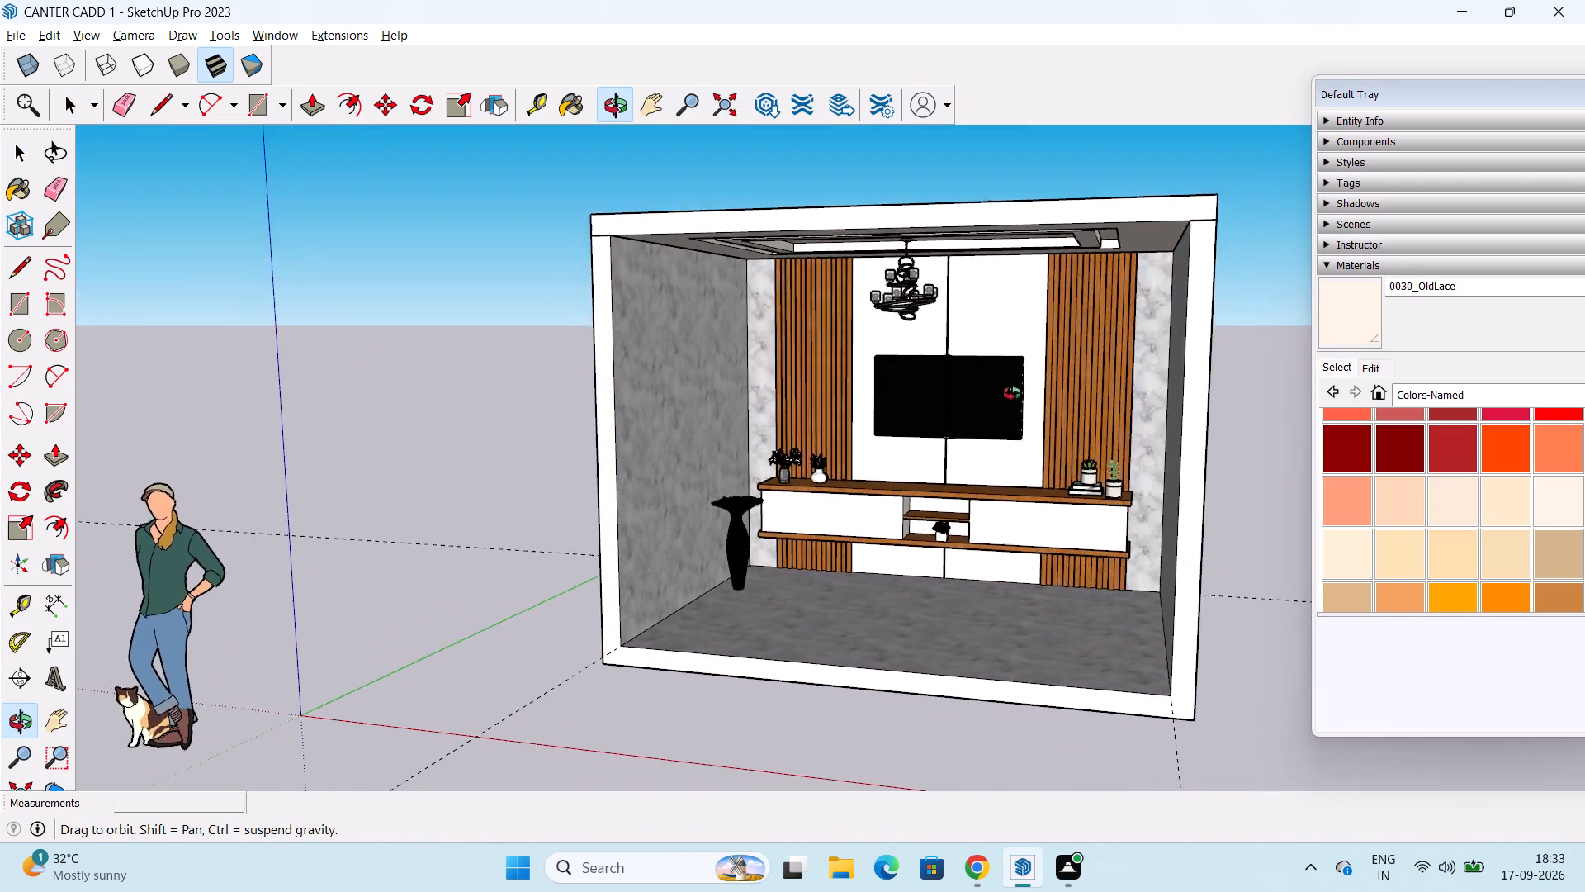
middle_drag(1012, 393, 963, 376)
scroll(967, 370, up, 2)
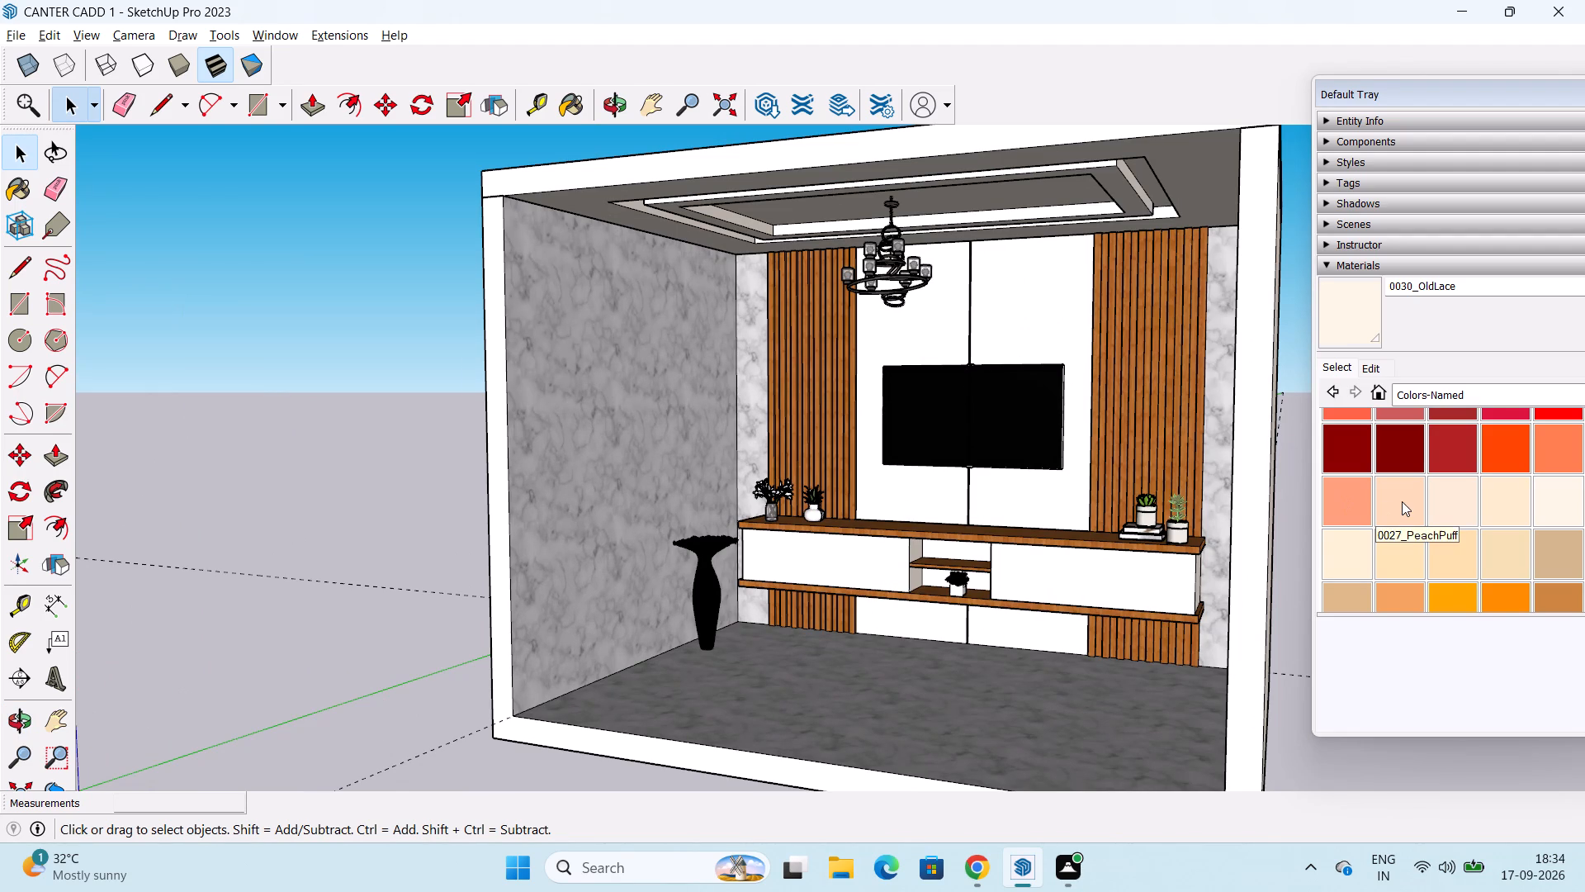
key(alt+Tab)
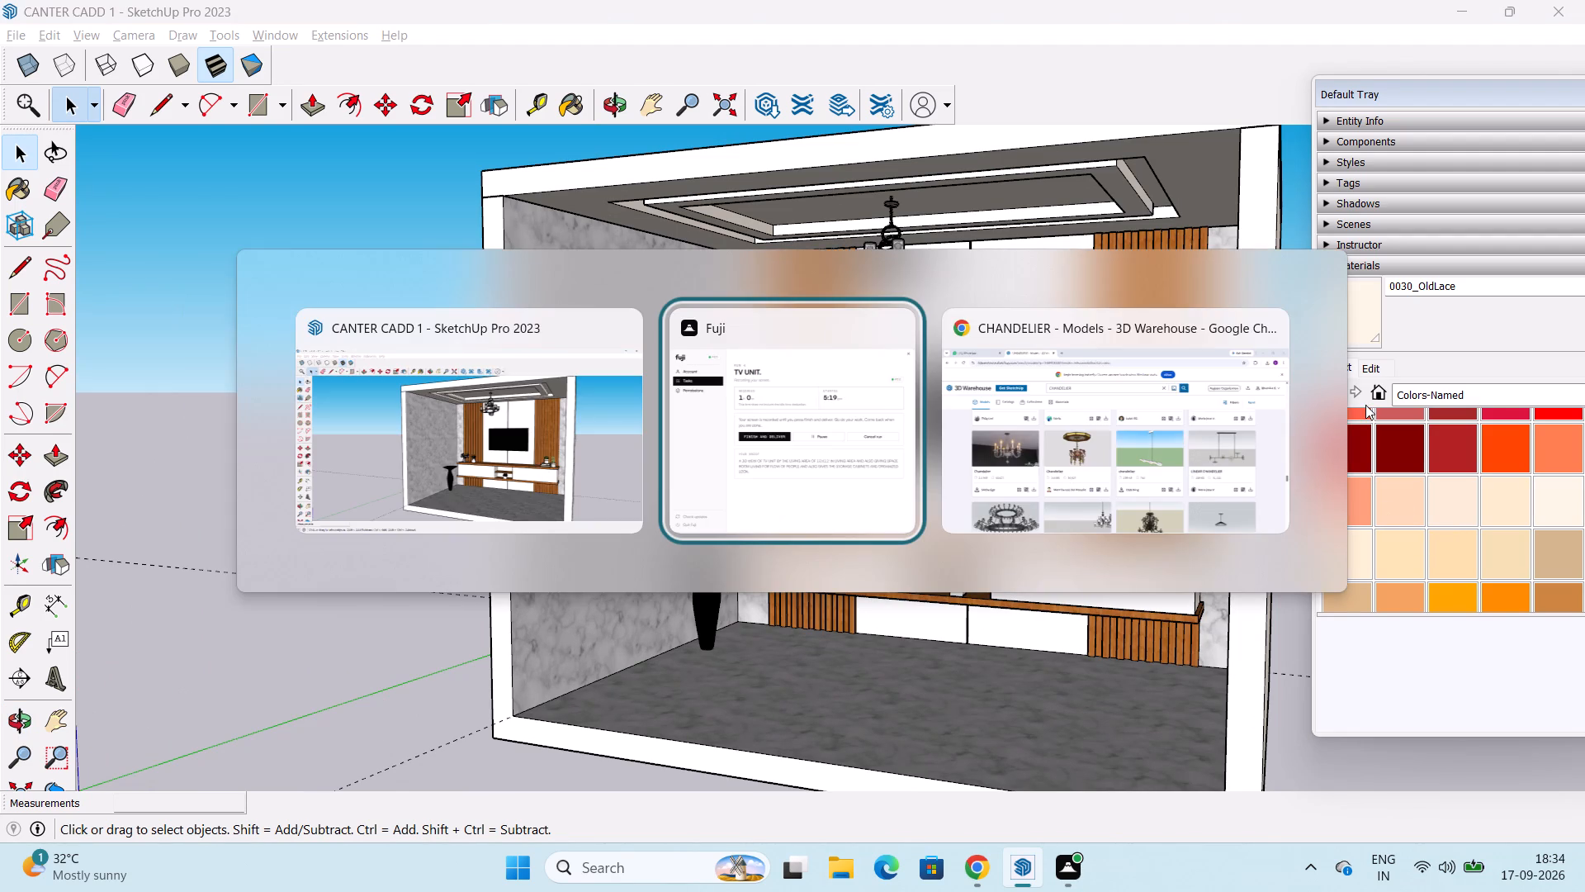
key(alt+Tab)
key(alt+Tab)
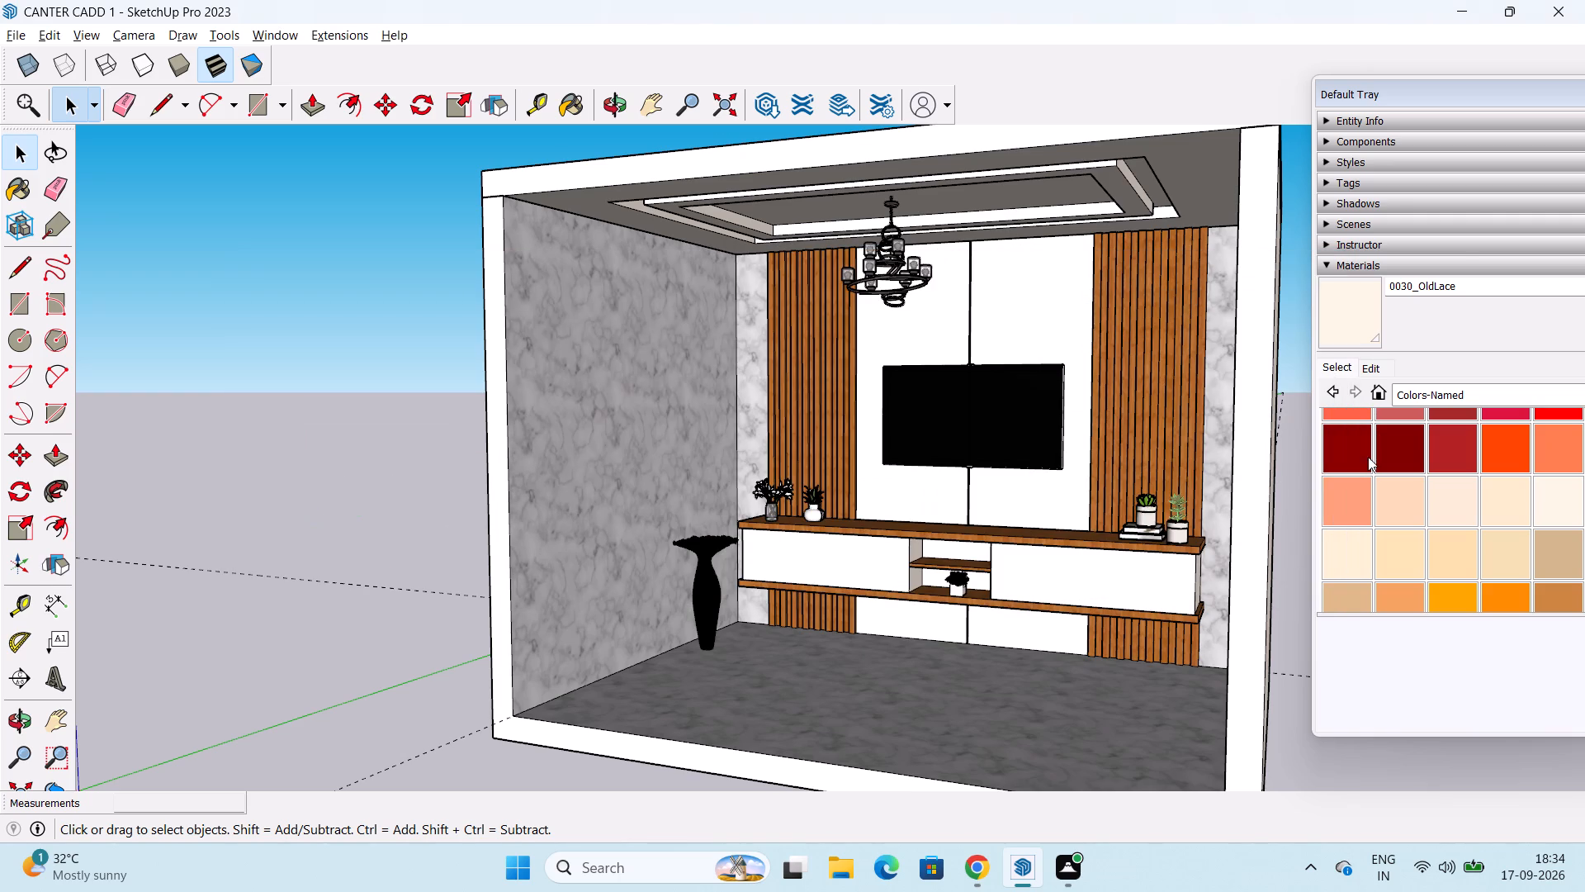
Save the room model and clear the selection.
scroll(1065, 523, down, 2)
middle_drag(1065, 523, 1105, 543)
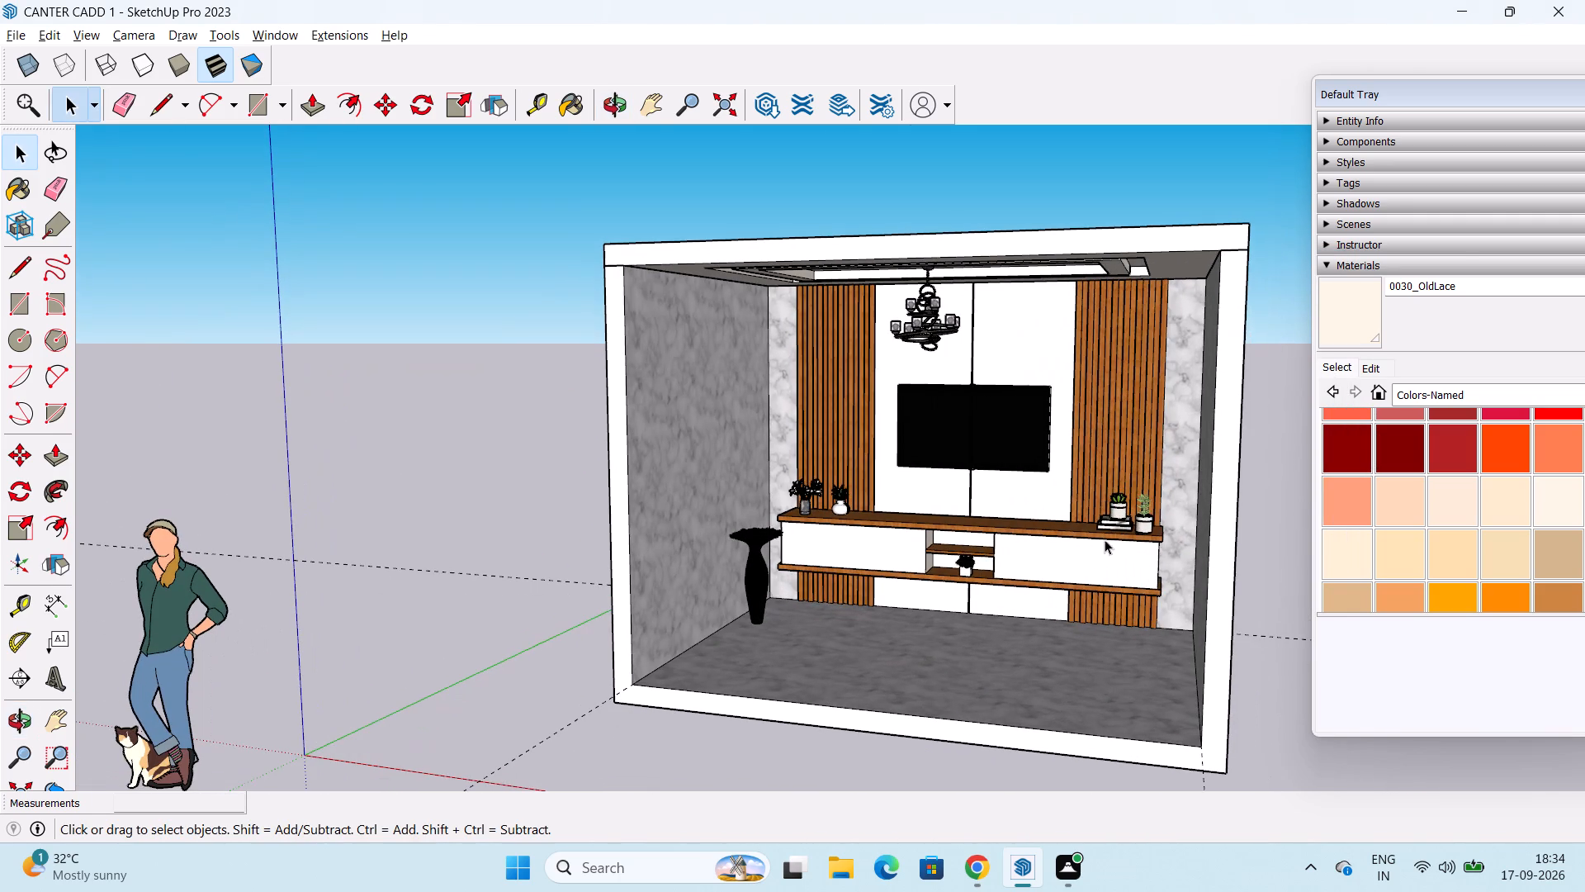
click(1105, 501)
key(ctrl+s)
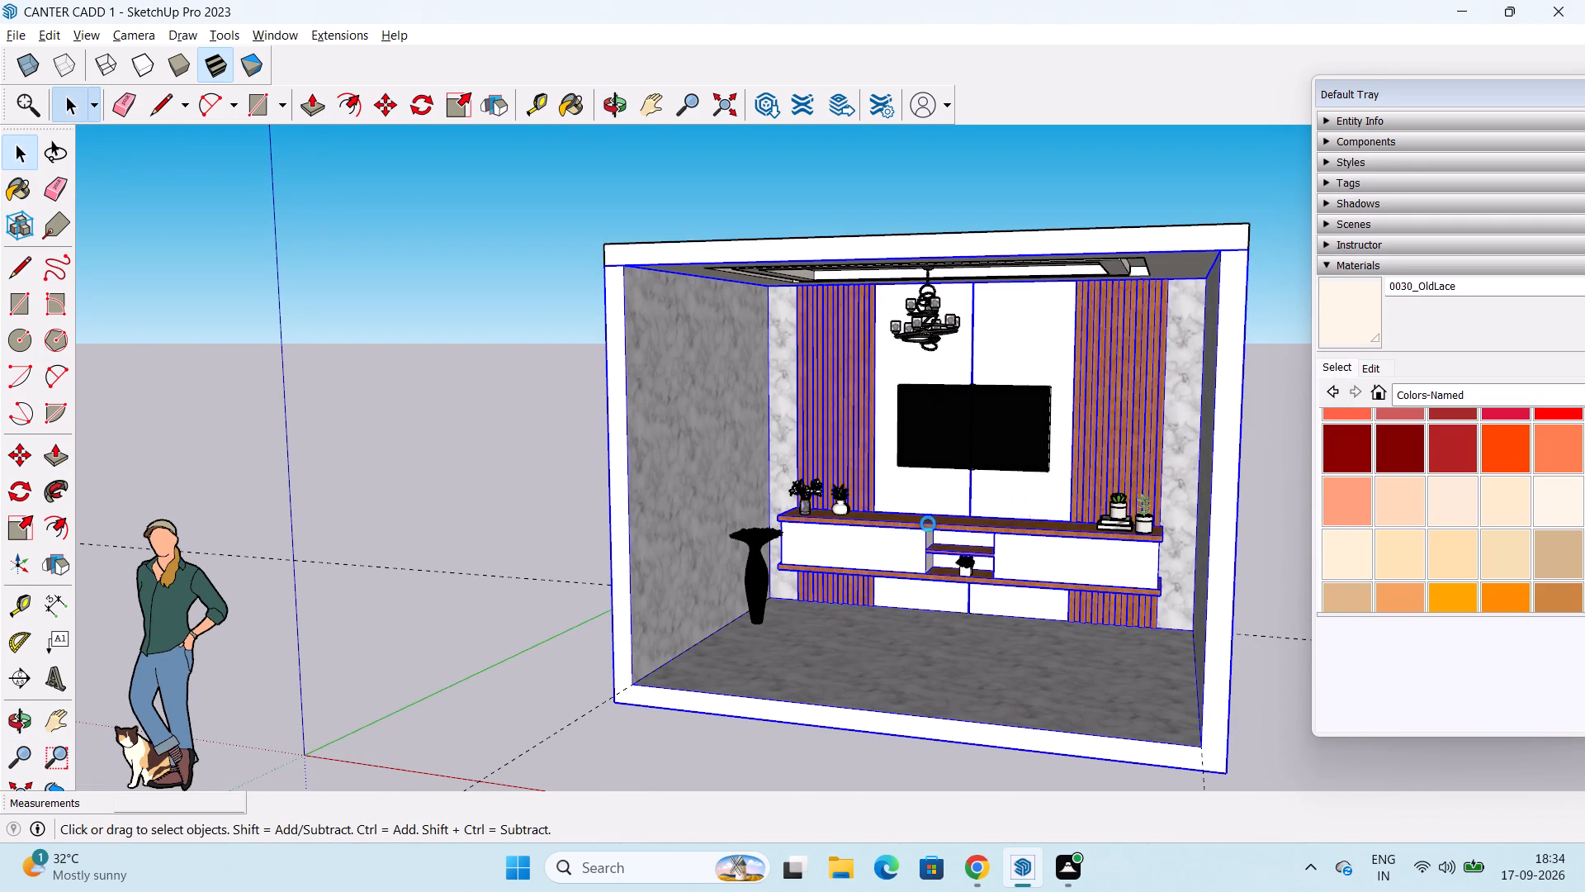
click(537, 450)
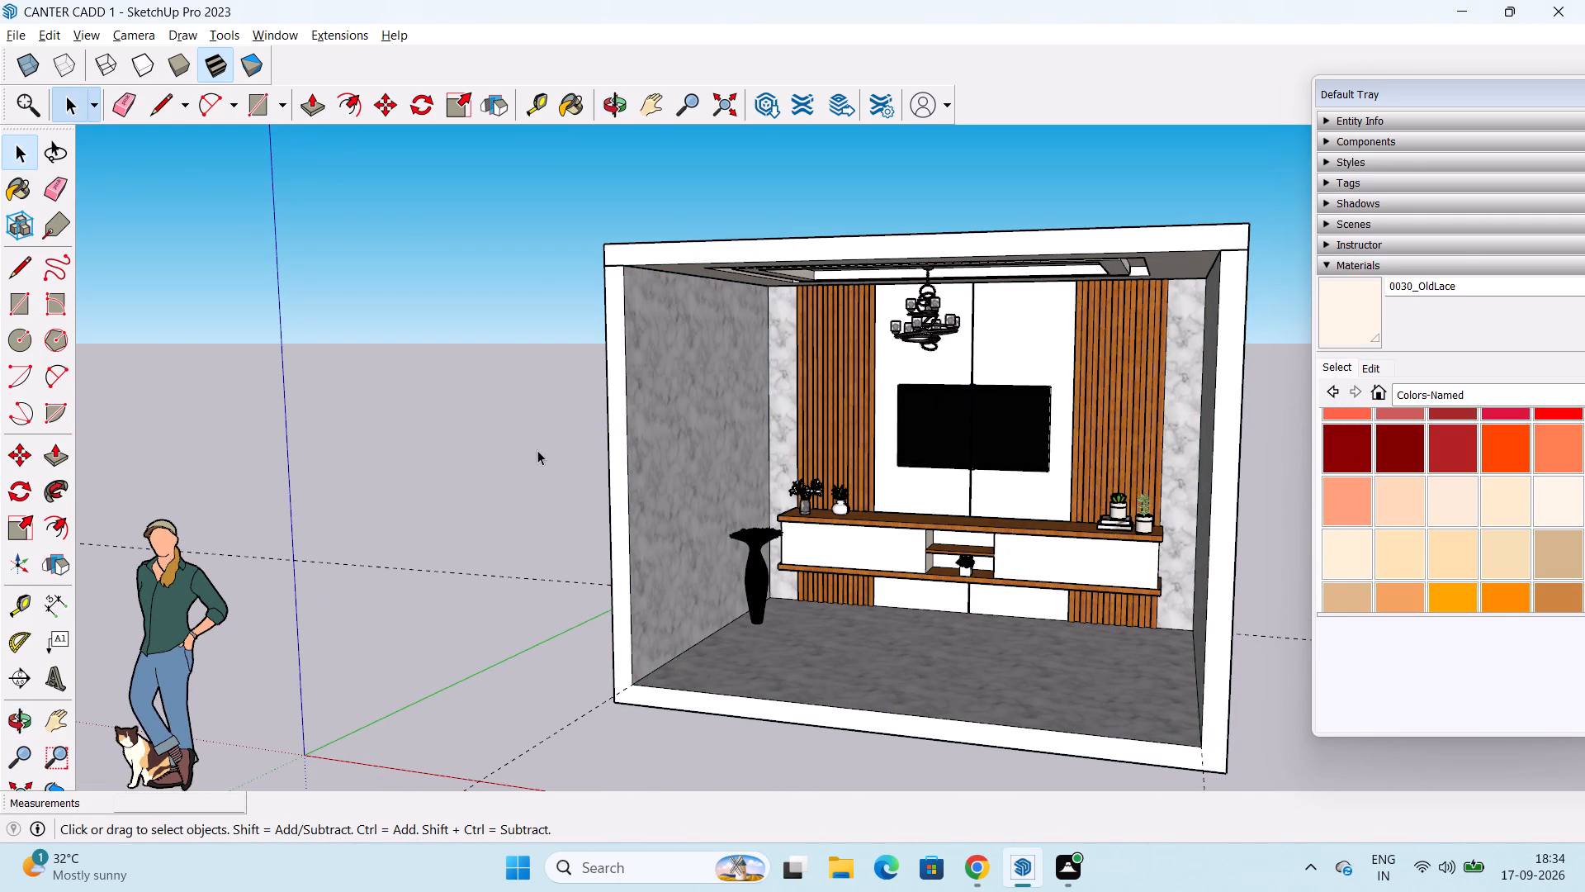
Select the entire room with all its furnishings, explode it and clear the selection.
scroll(665, 384, down, 2)
middle_drag(681, 360, 699, 535)
scroll(727, 516, down, 2)
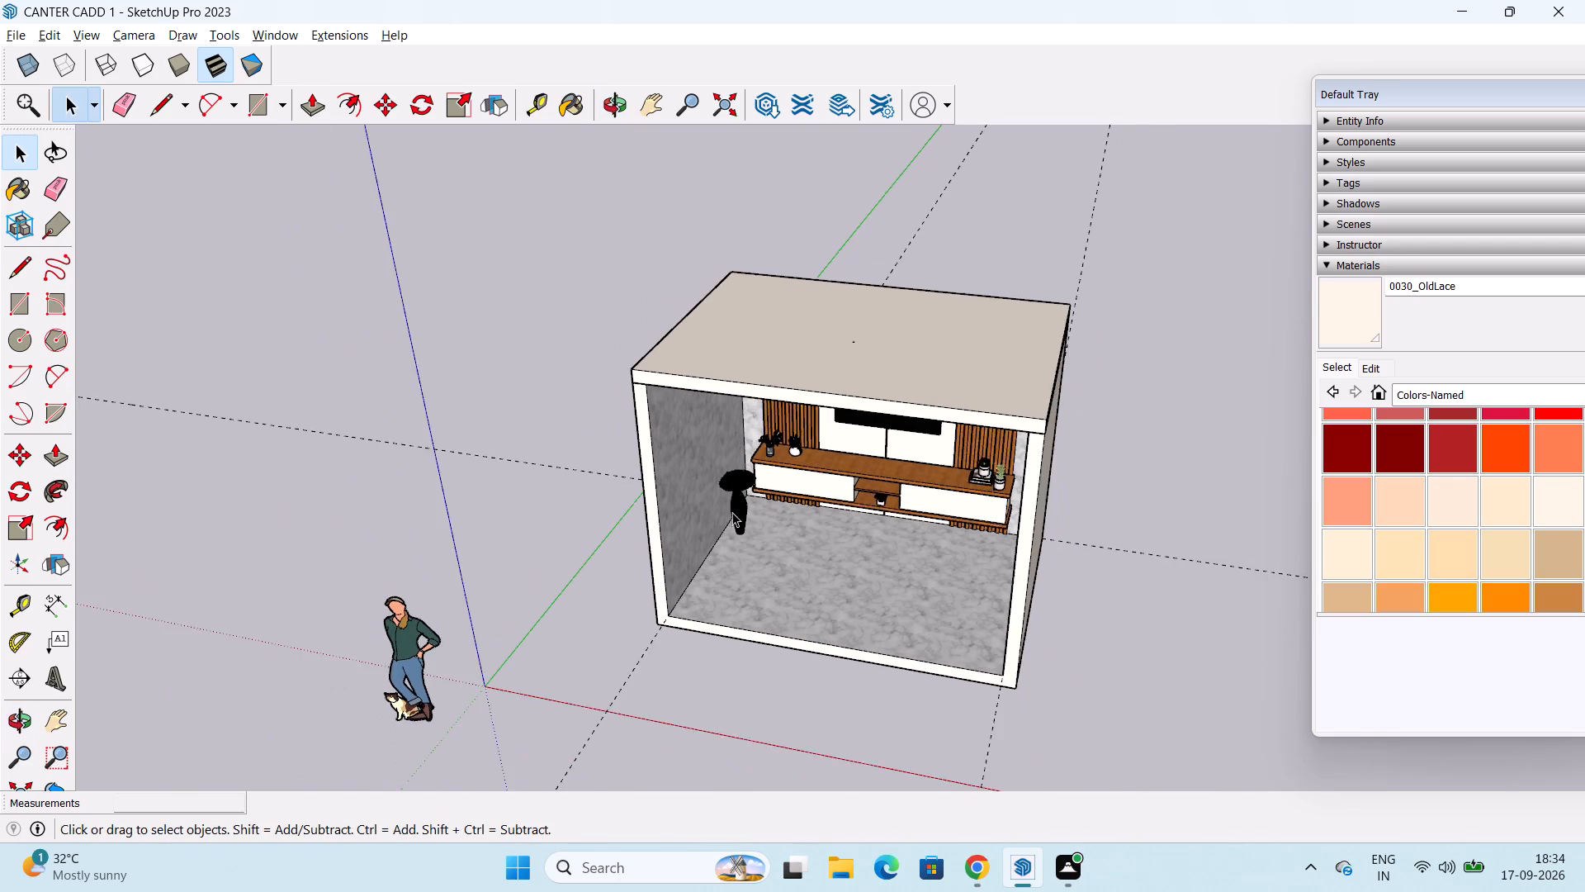
scroll(740, 505, down, 4)
drag(644, 288, 892, 592)
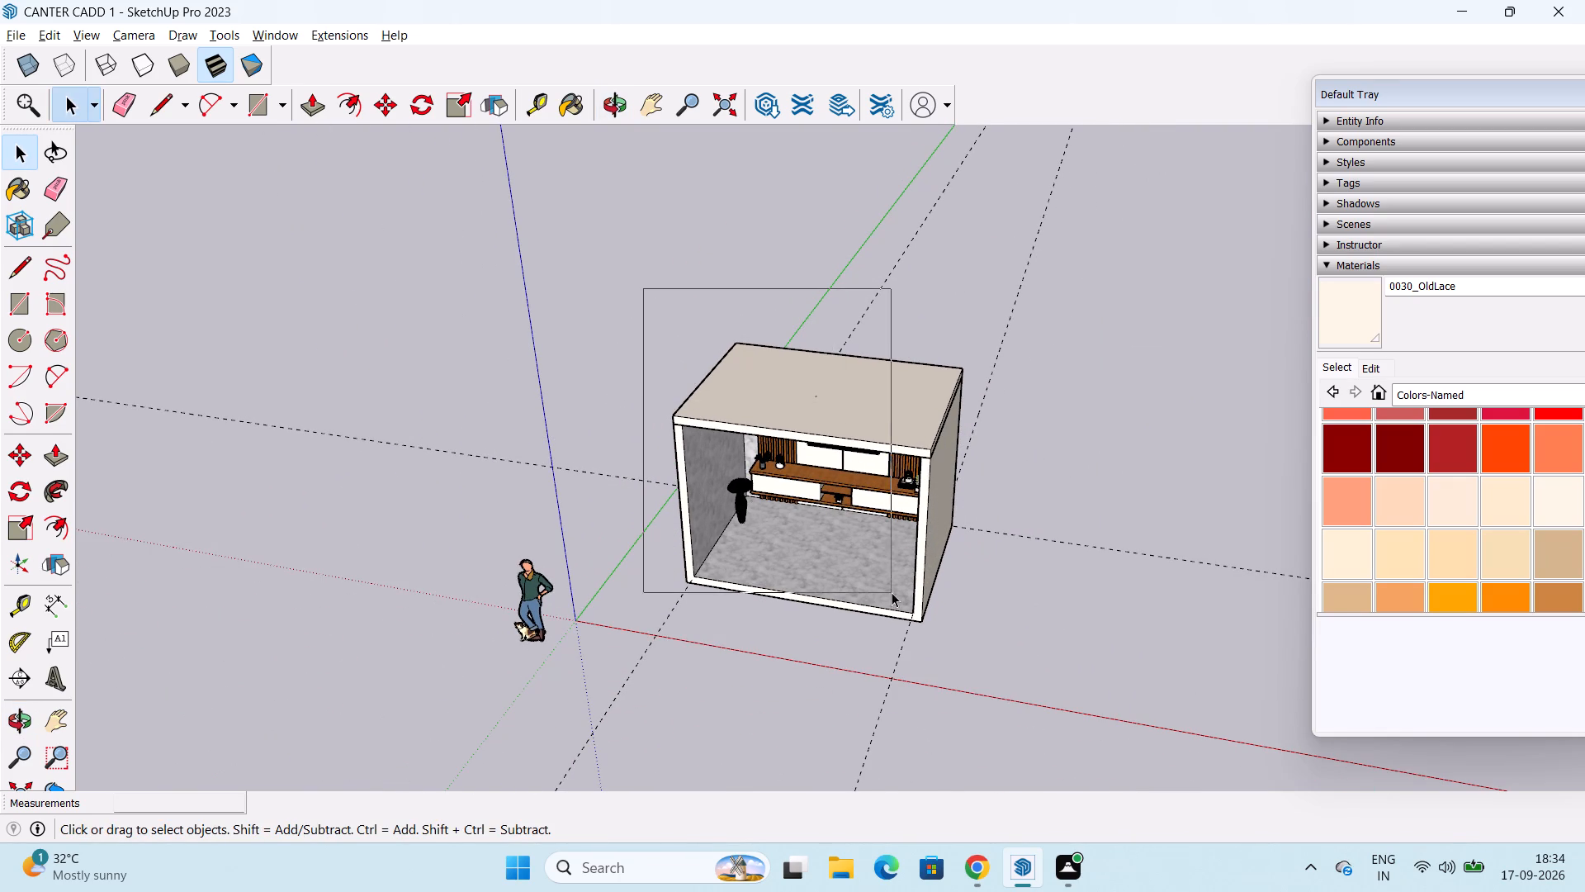
drag(892, 592, 1000, 686)
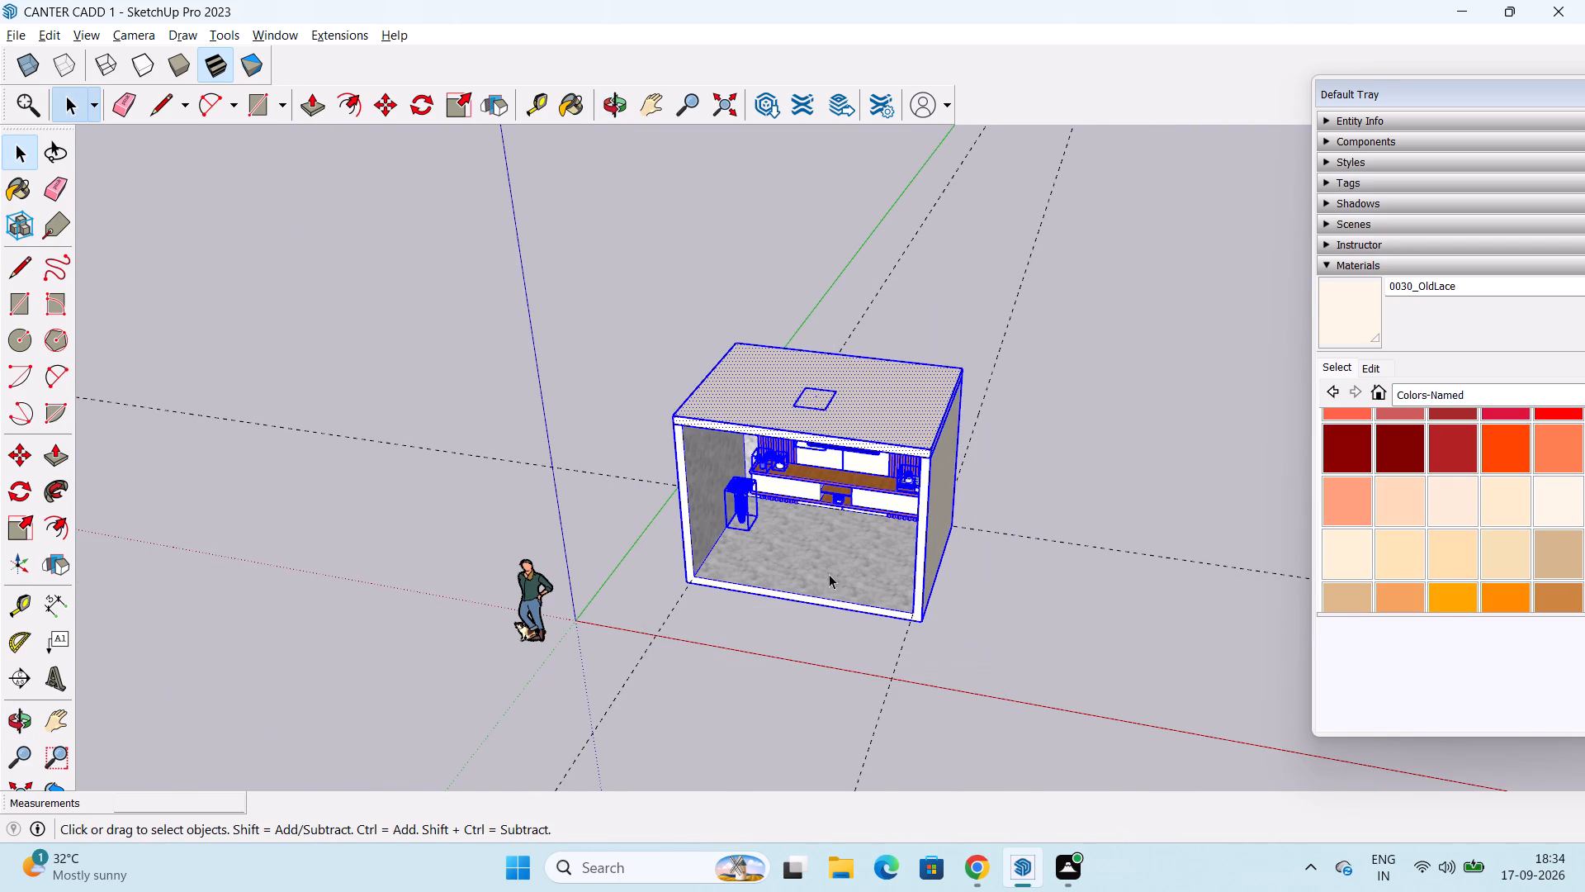
right_click(828, 572)
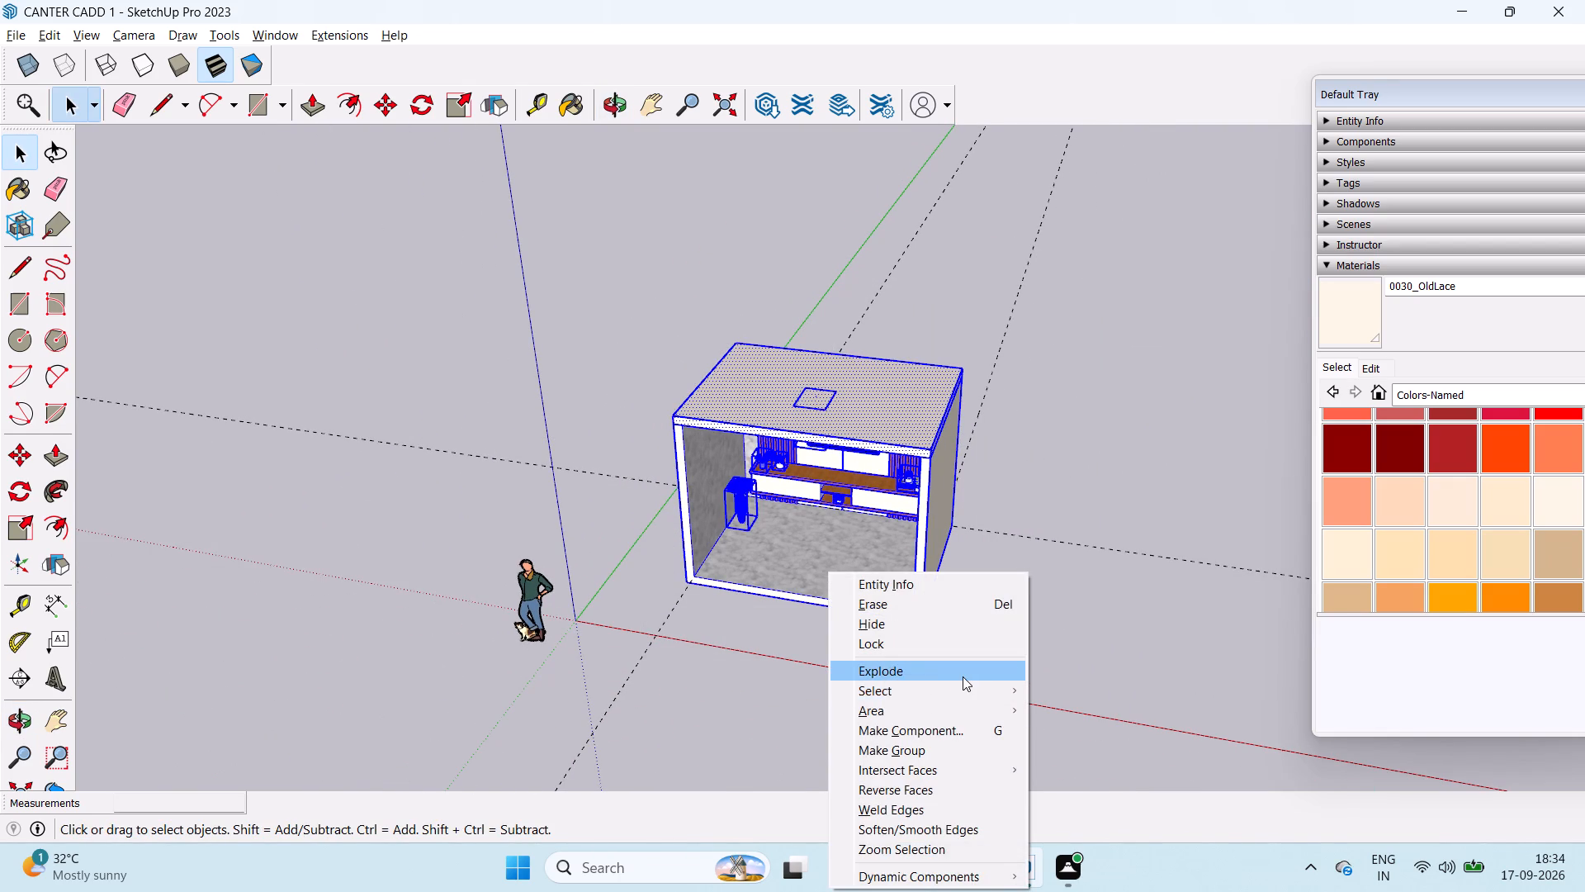
click(963, 676)
click(1018, 638)
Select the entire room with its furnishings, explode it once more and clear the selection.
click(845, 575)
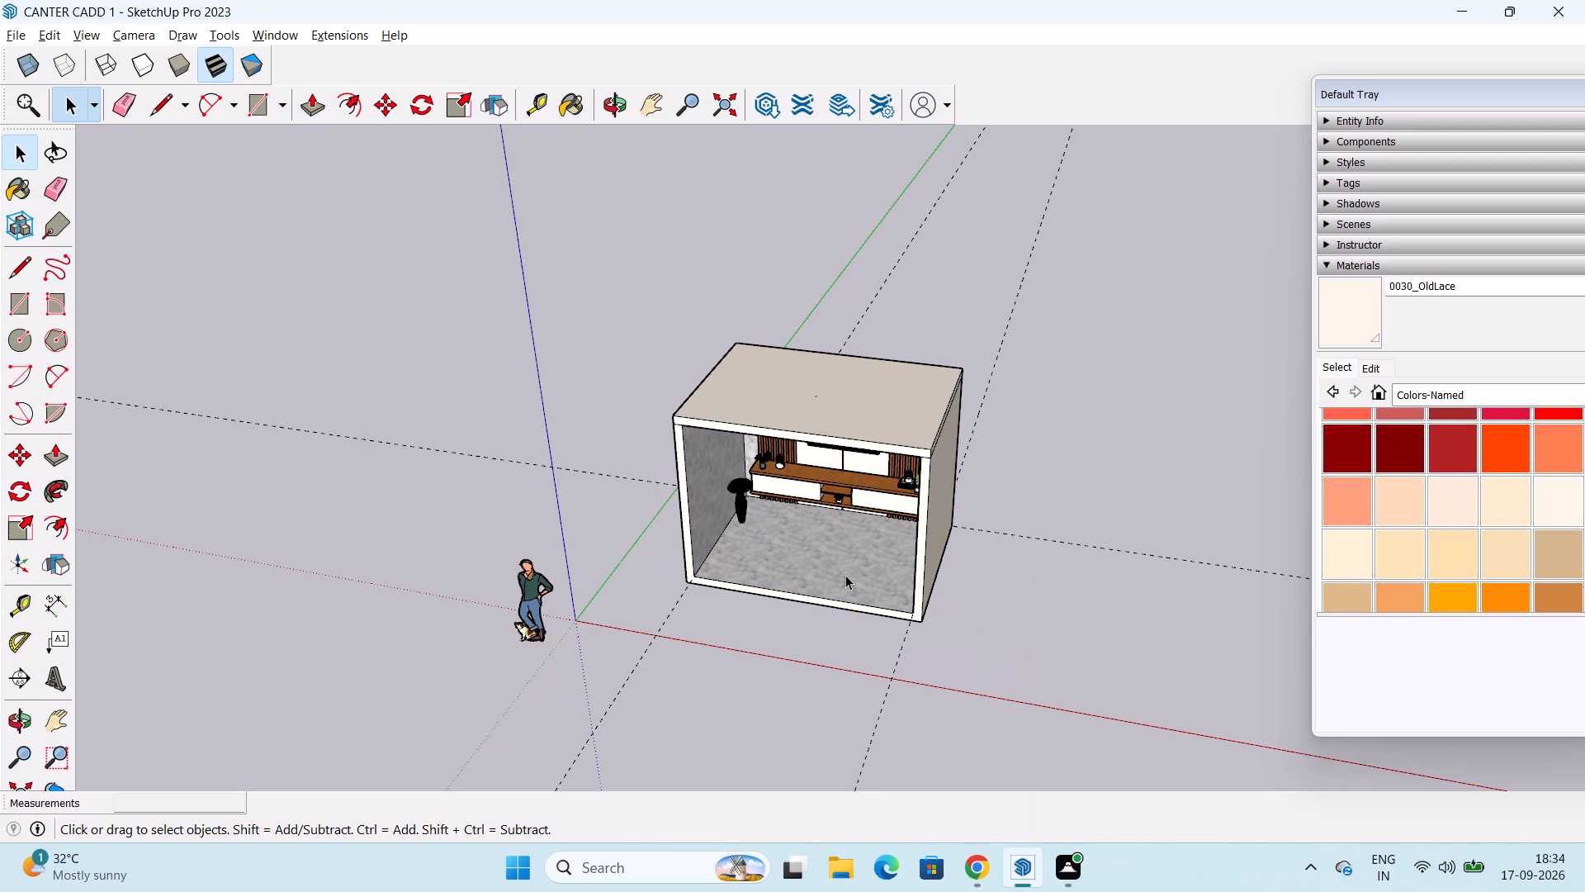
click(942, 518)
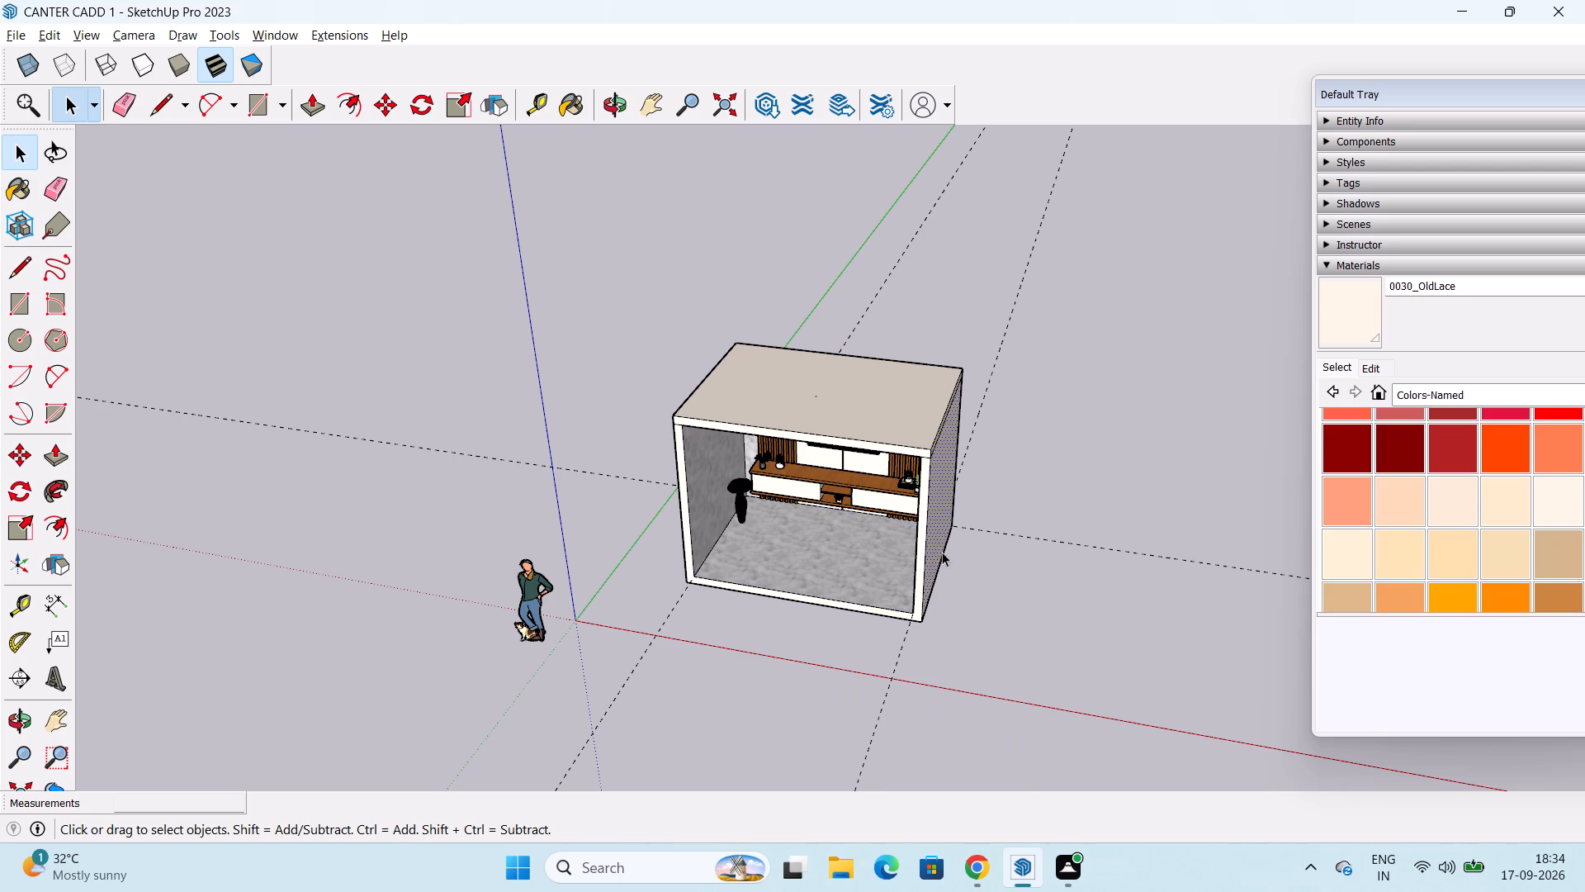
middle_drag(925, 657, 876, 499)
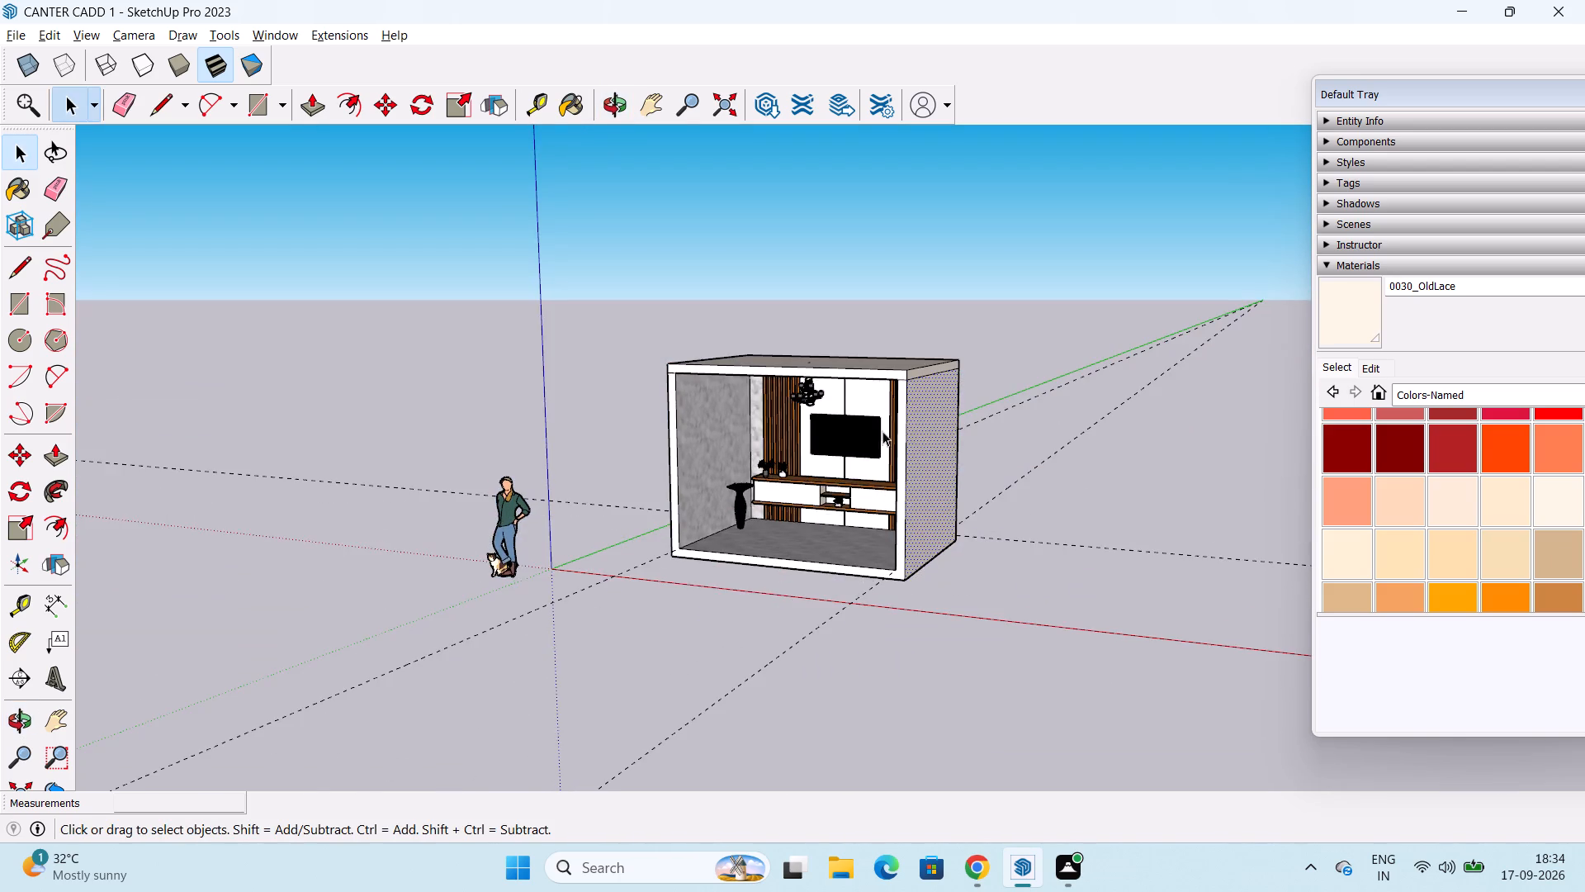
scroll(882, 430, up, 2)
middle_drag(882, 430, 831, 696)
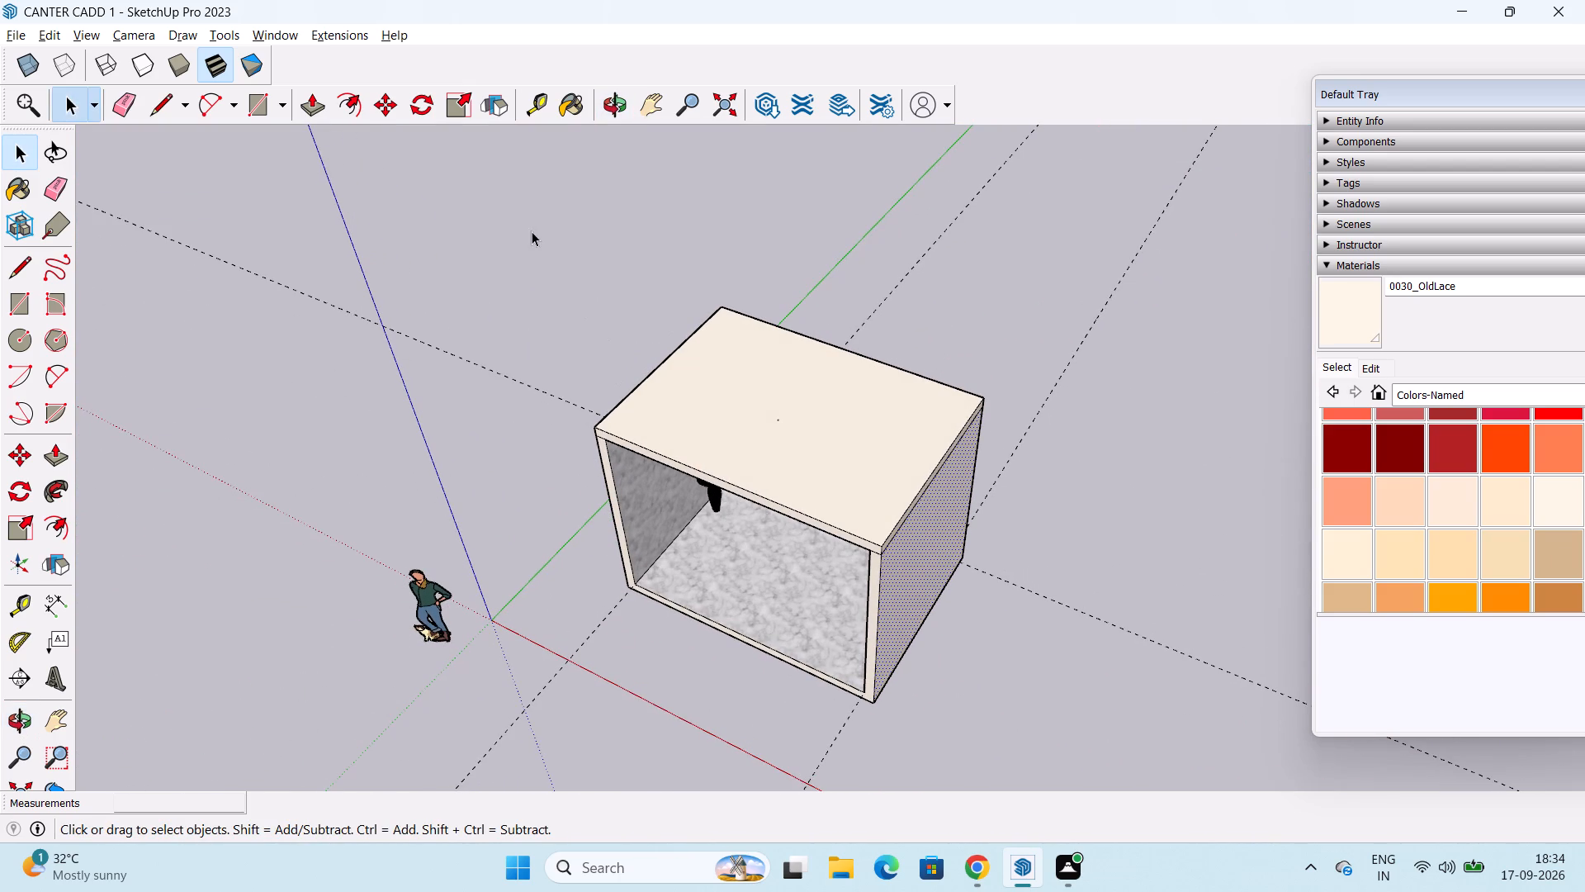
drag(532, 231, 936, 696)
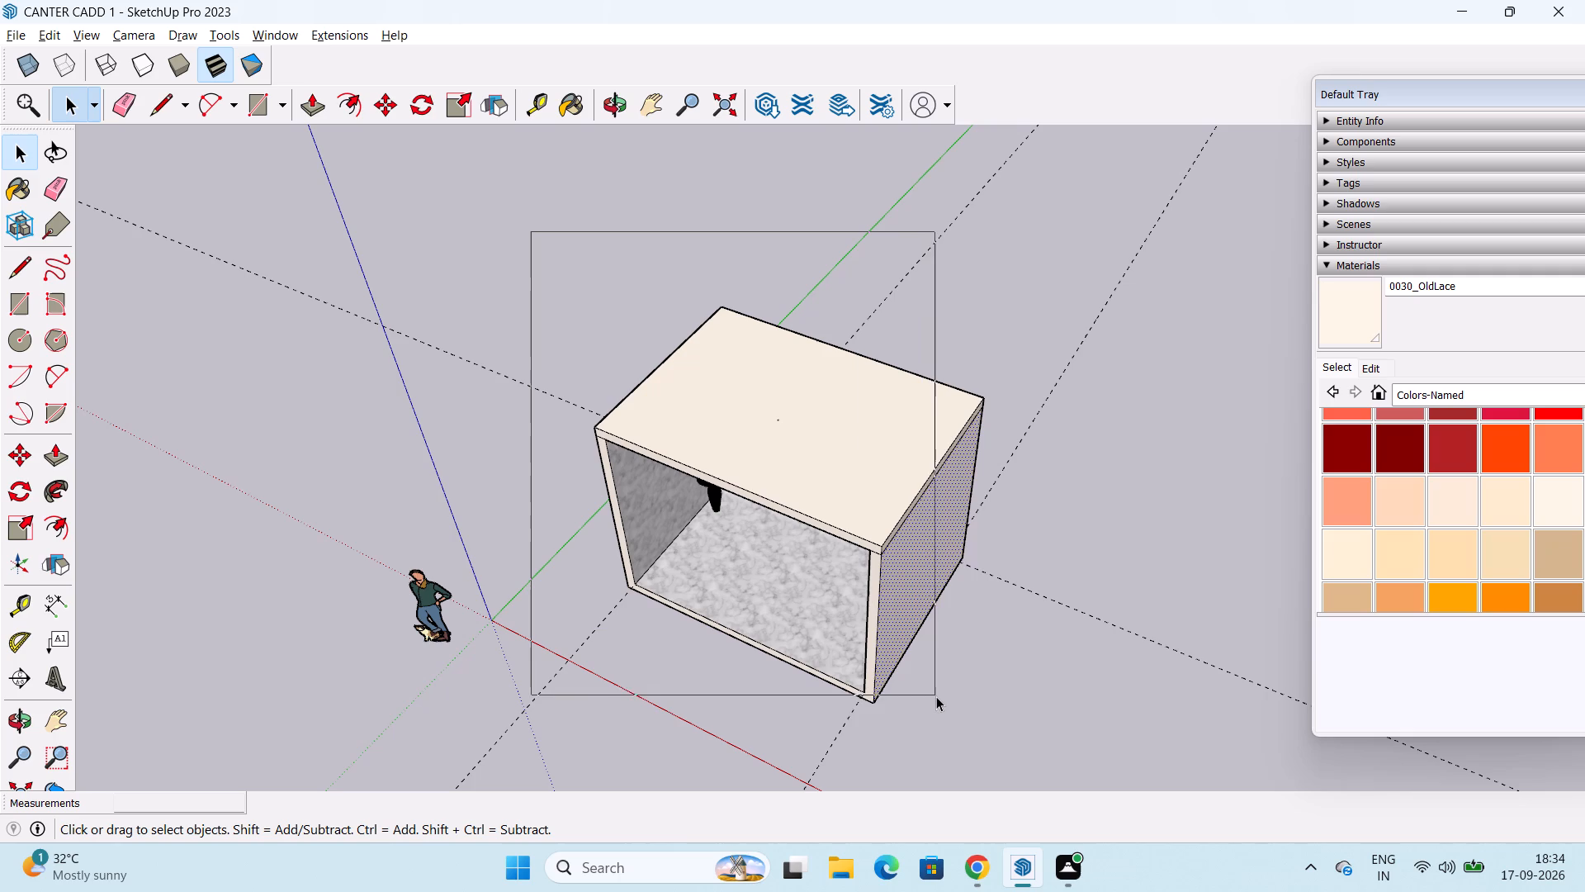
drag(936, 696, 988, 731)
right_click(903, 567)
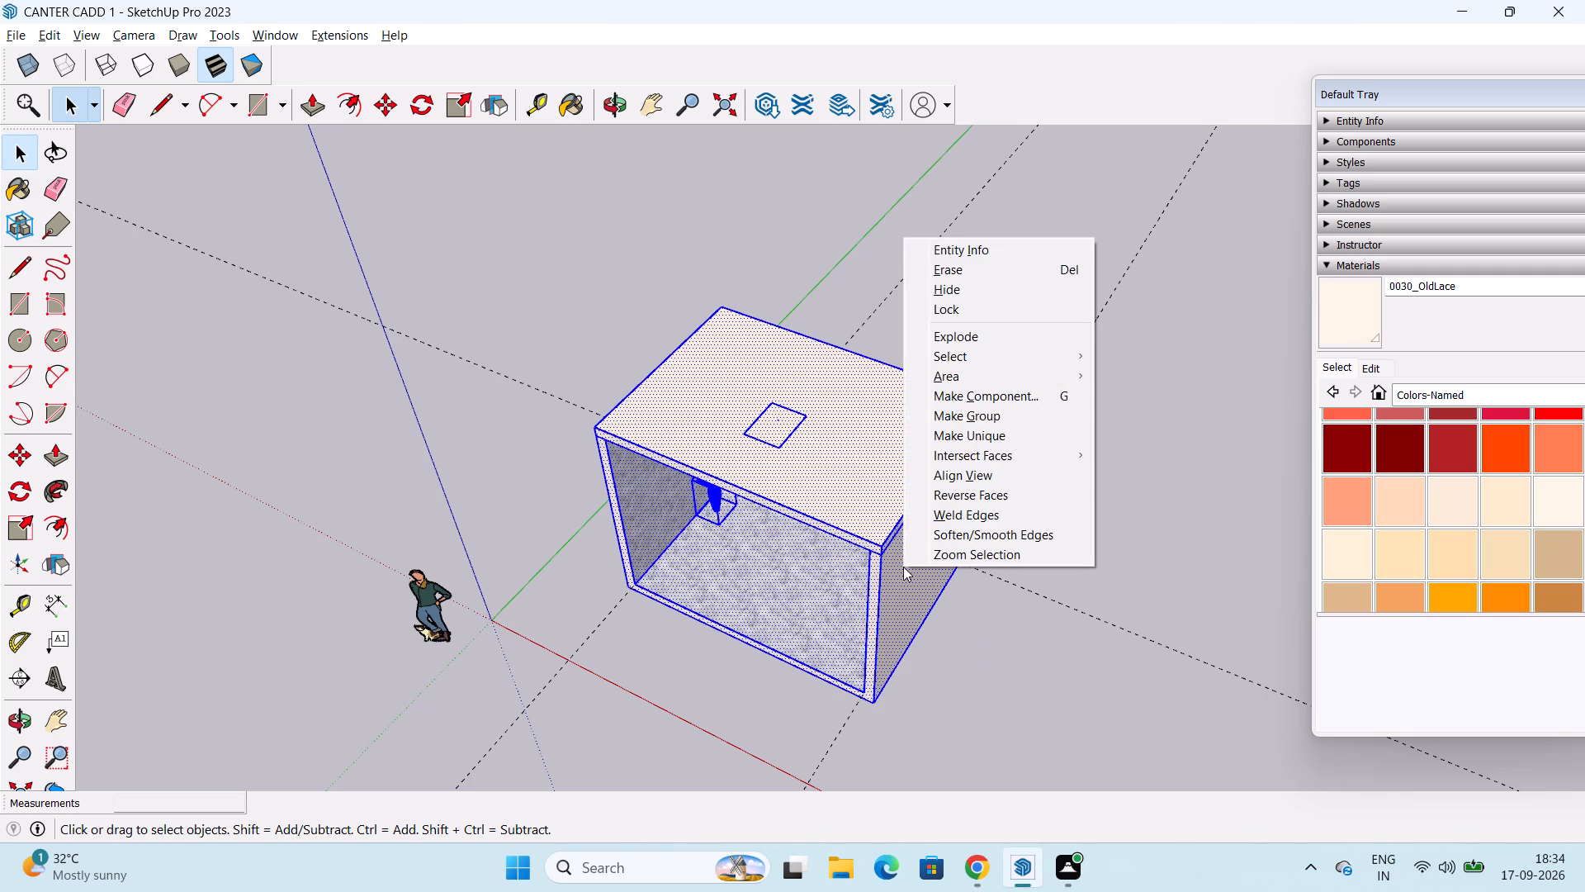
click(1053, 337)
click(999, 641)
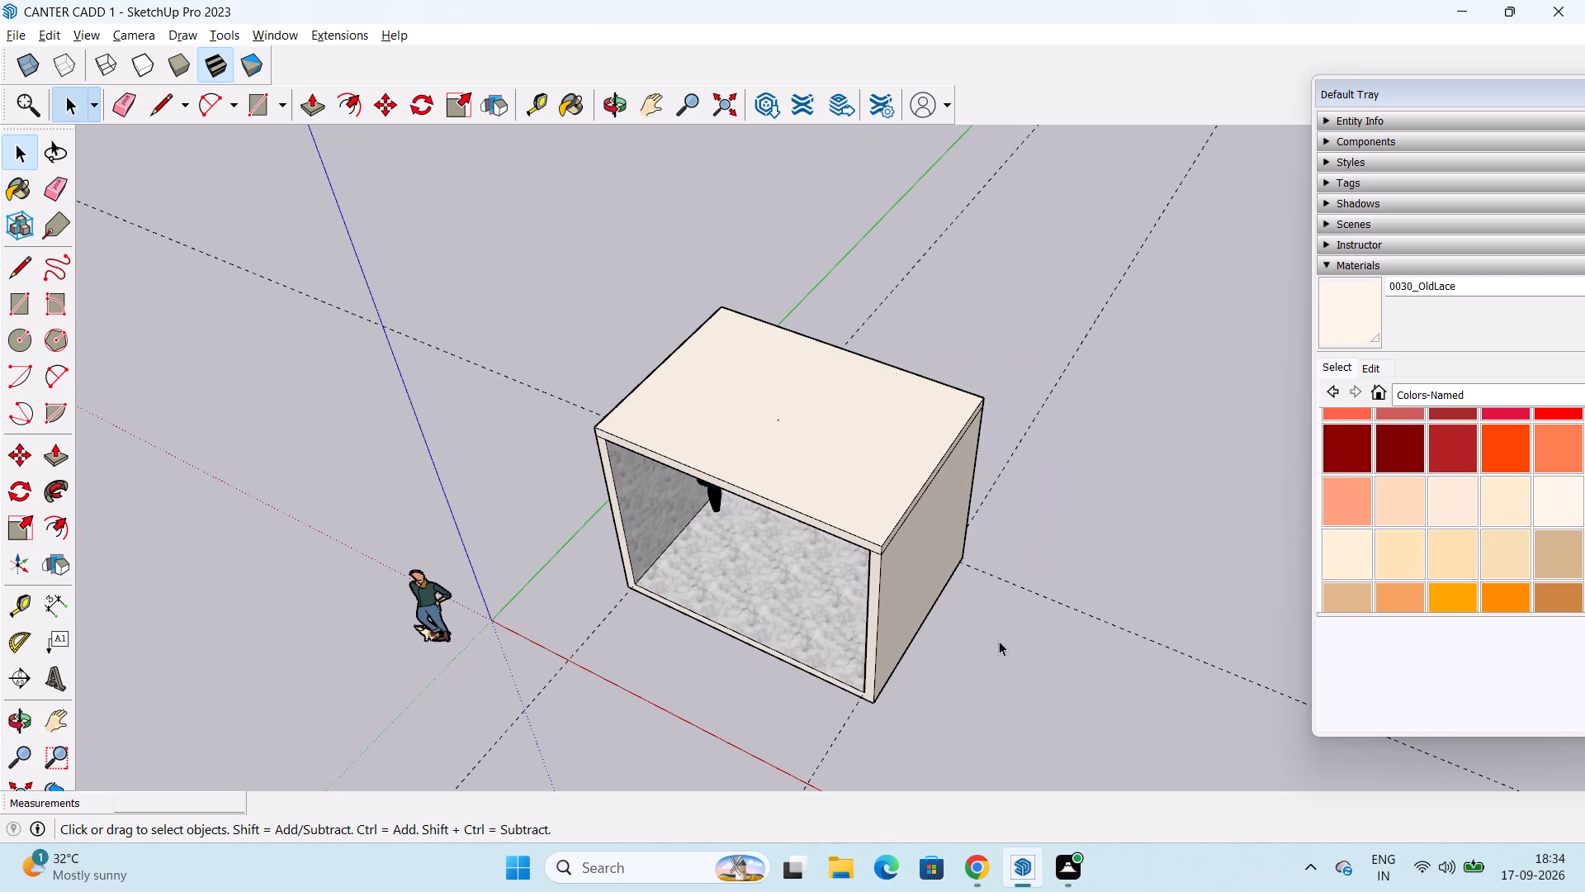
Undo the last two explode operations on the room and clear the selection.
scroll(720, 619, up, 1)
middle_drag(720, 614, 778, 386)
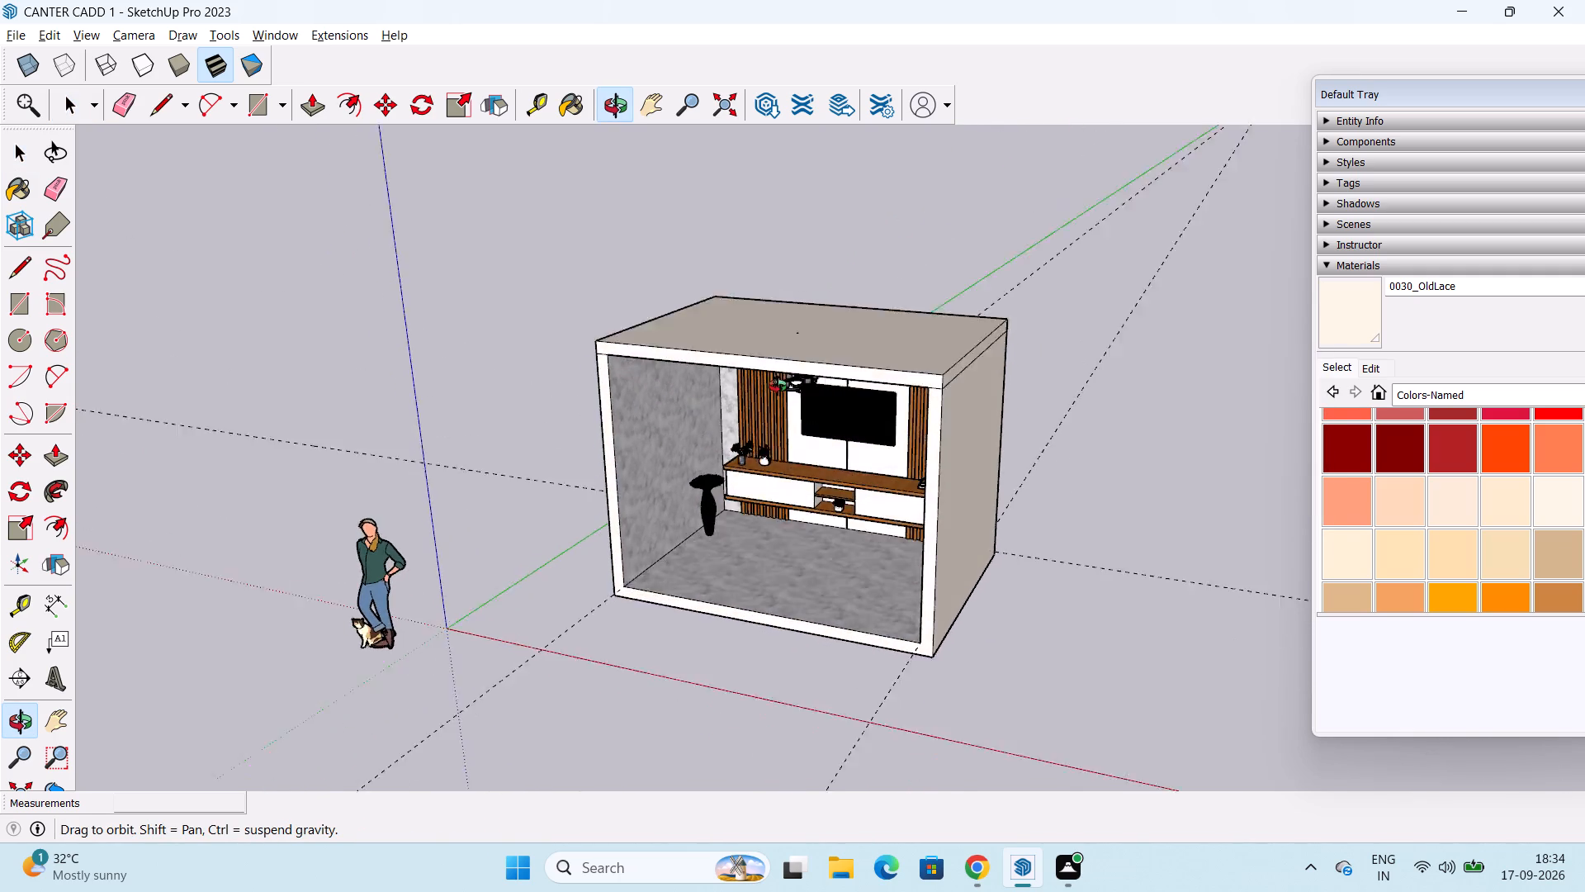
middle_drag(778, 386, 821, 225)
middle_drag(817, 300, 821, 415)
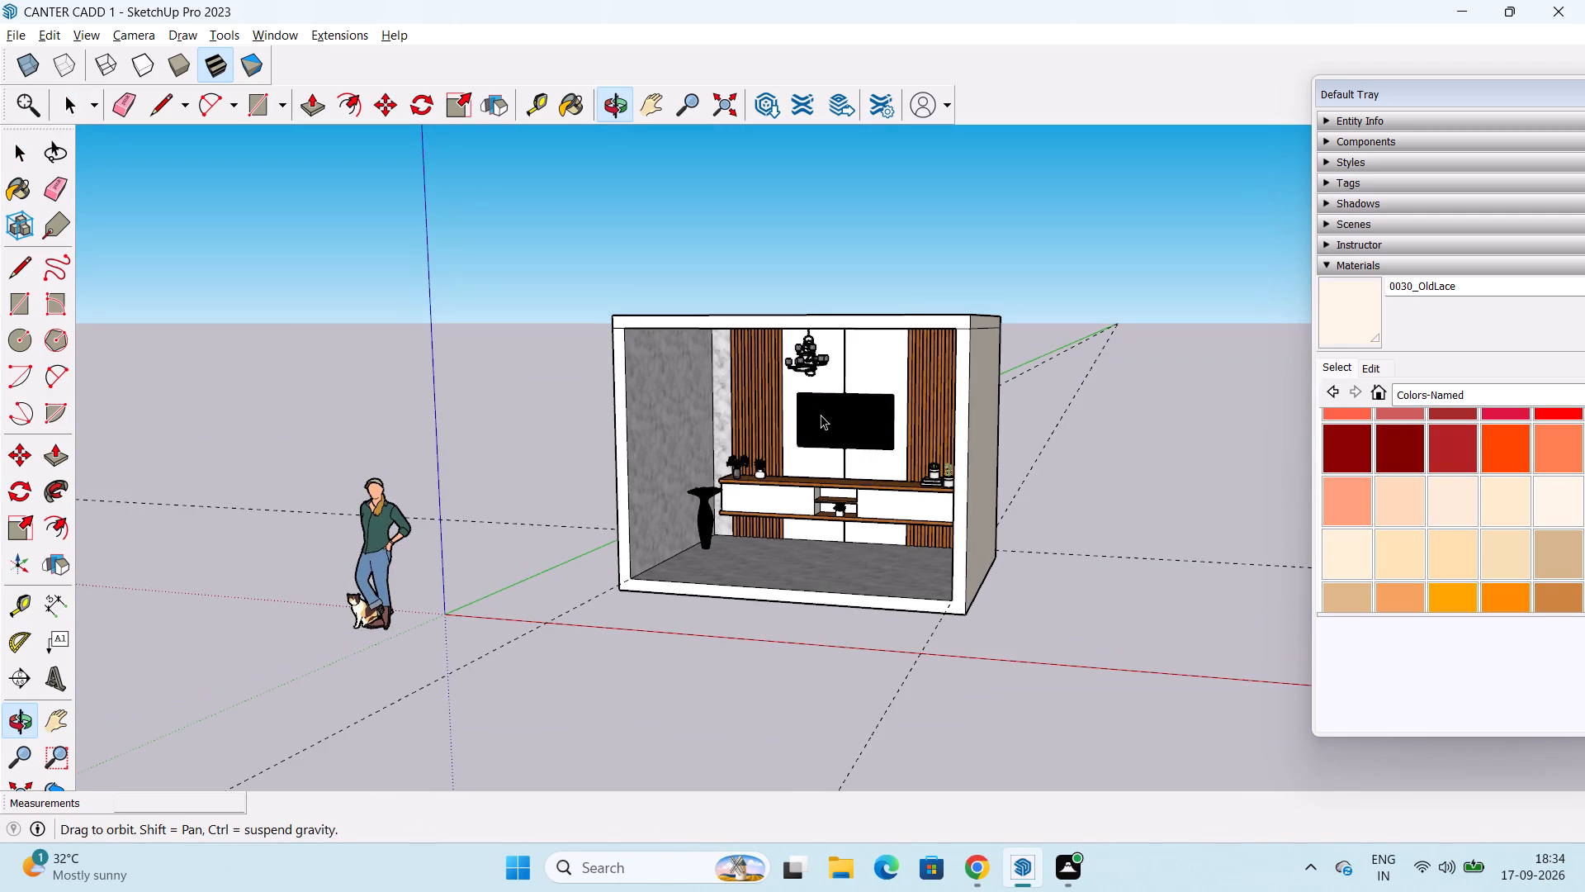
click(821, 415)
key(ctrl+z)
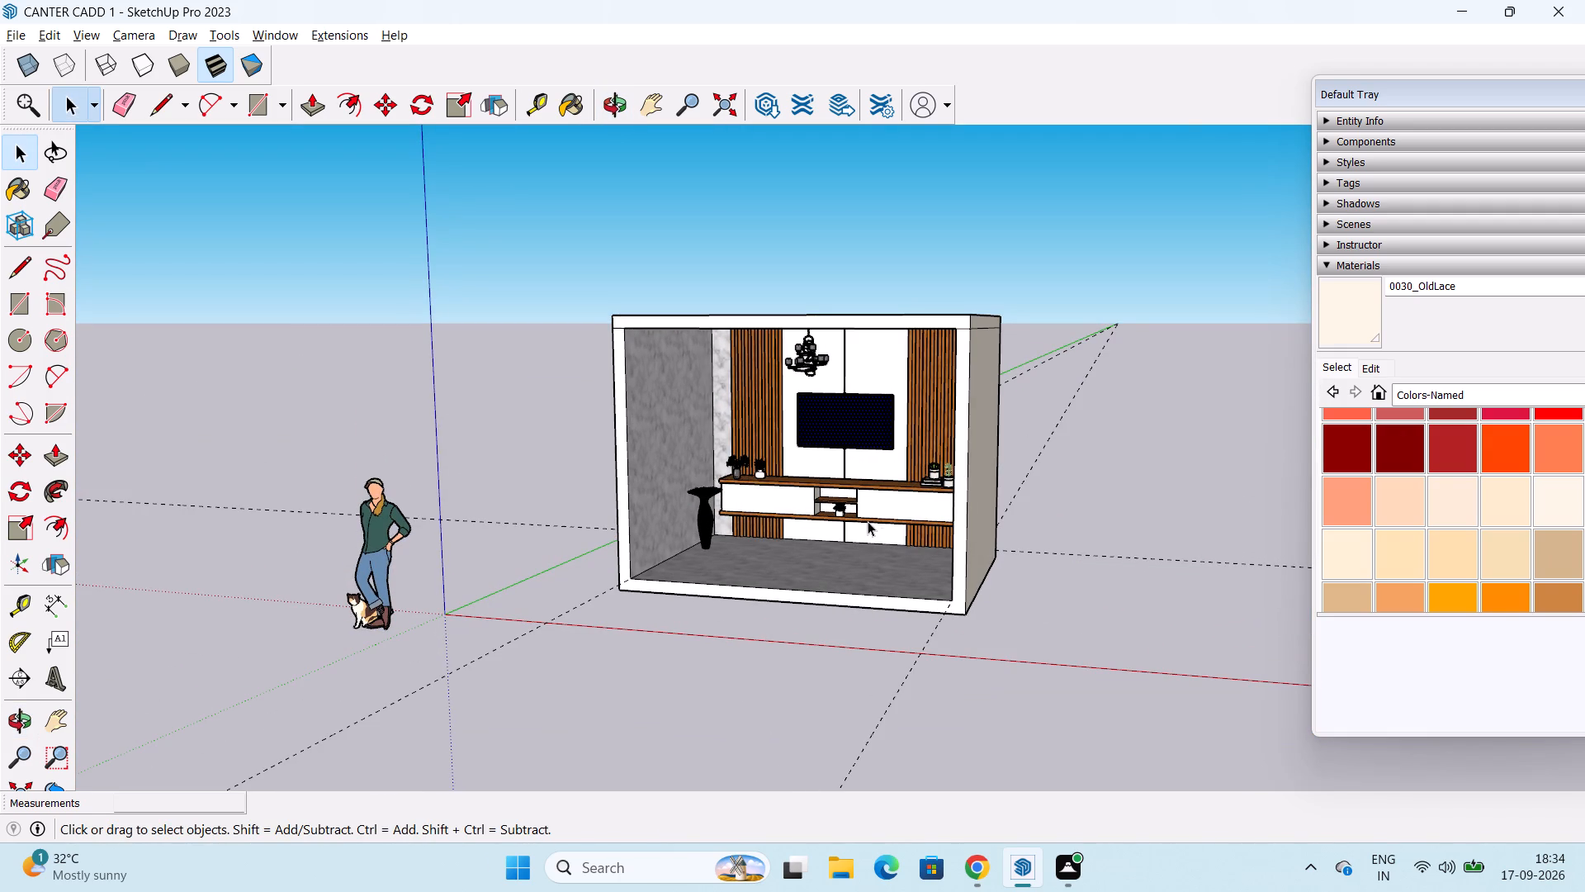
key(ctrl+z)
click(1032, 617)
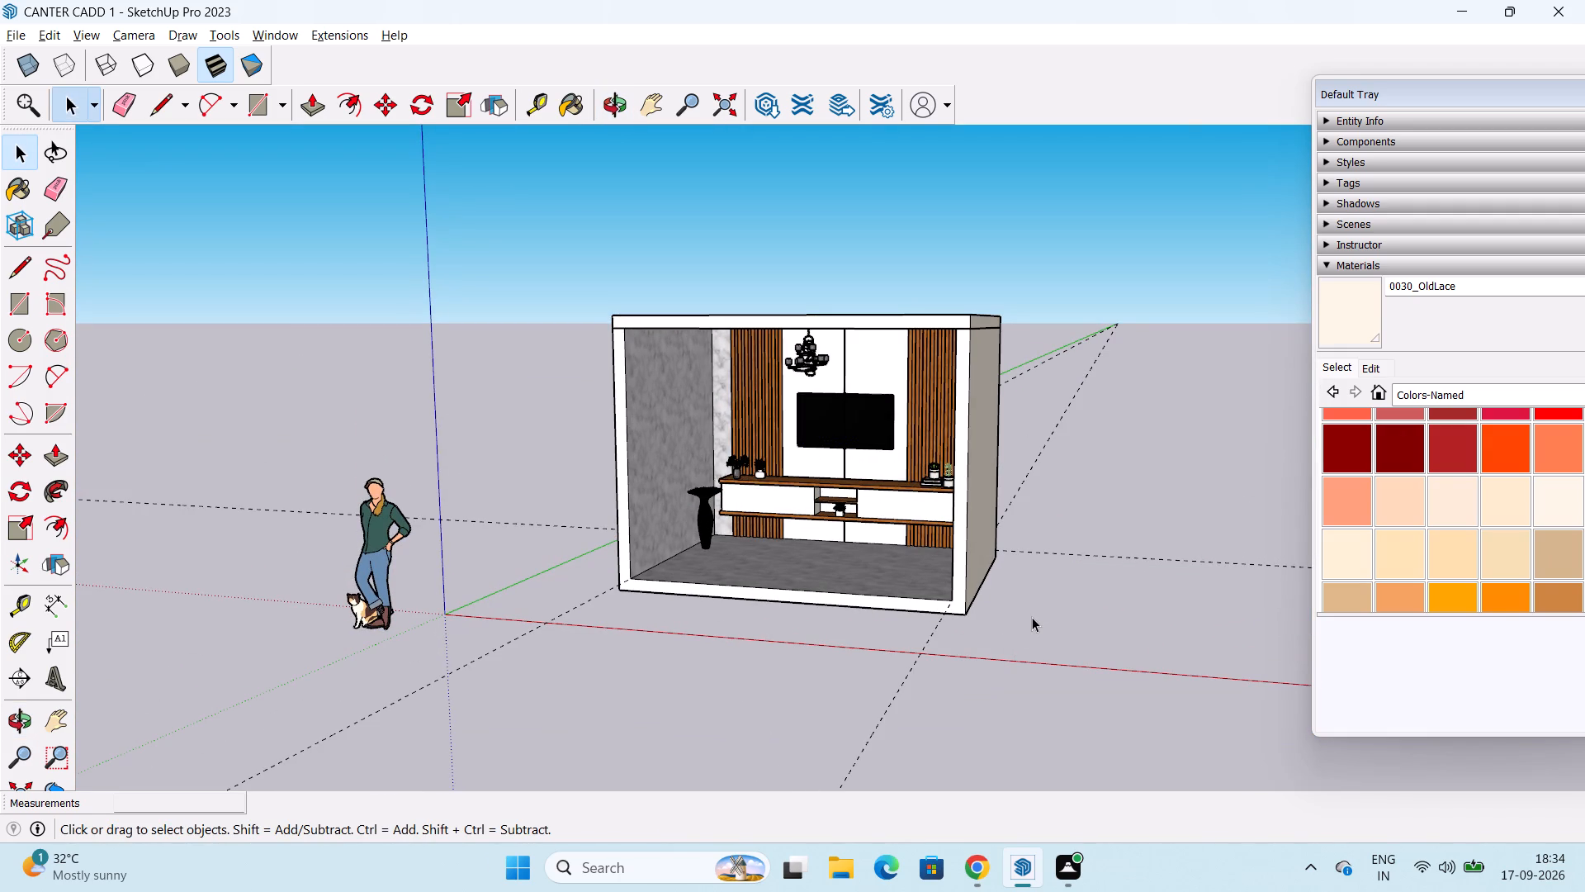
Save the room model with the view set close to the room's open front, facing the TV wall.
key(ctrl+s)
key(ctrl+s)
scroll(946, 483, up, 6)
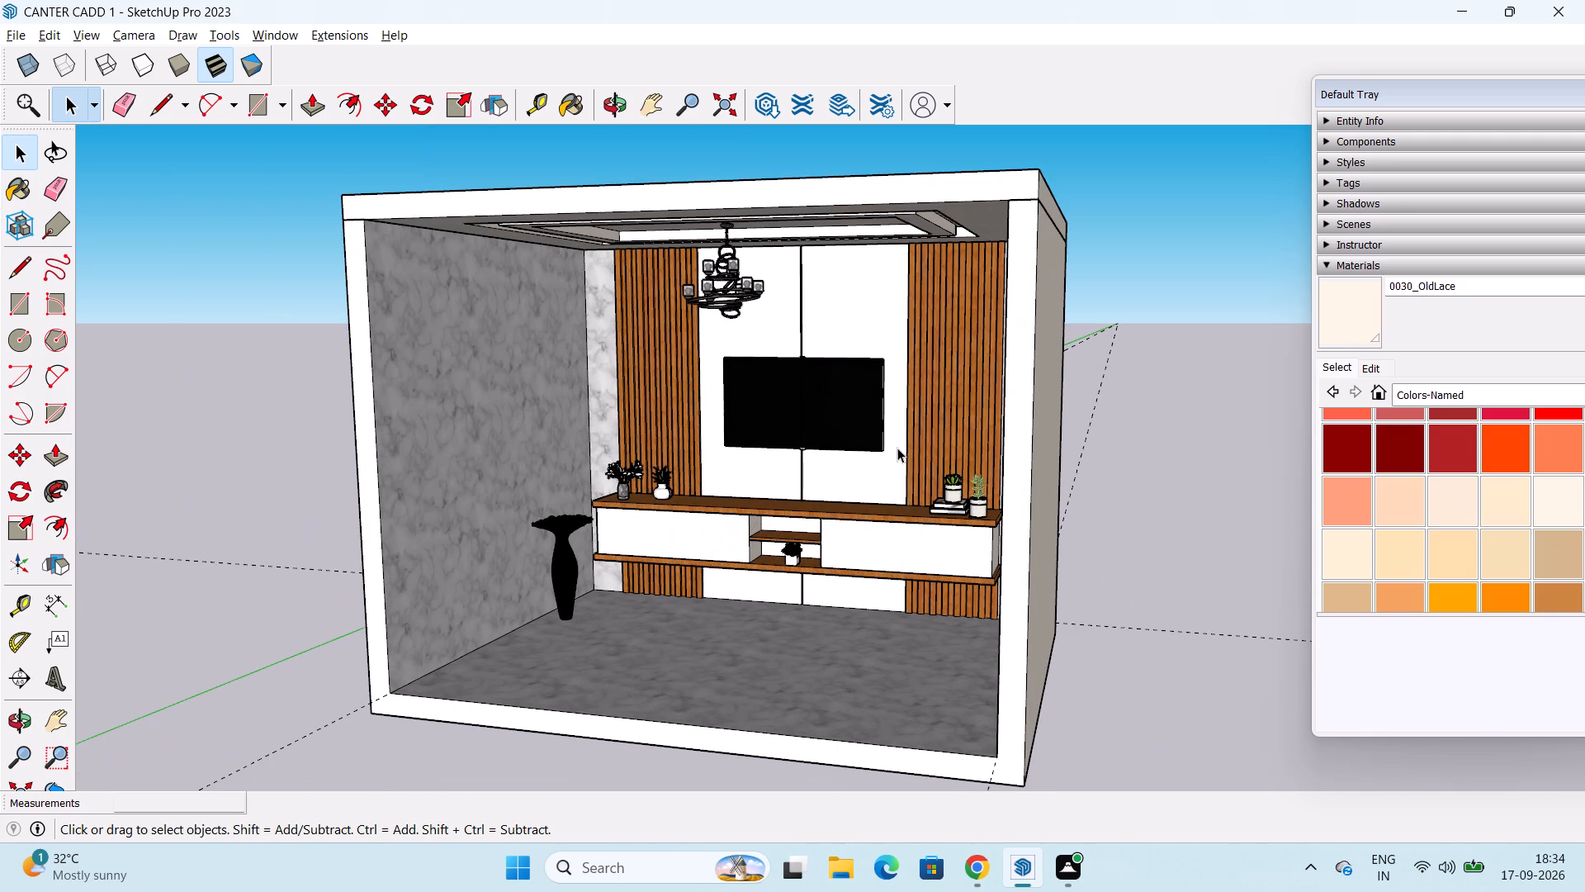
middle_drag(897, 448, 792, 501)
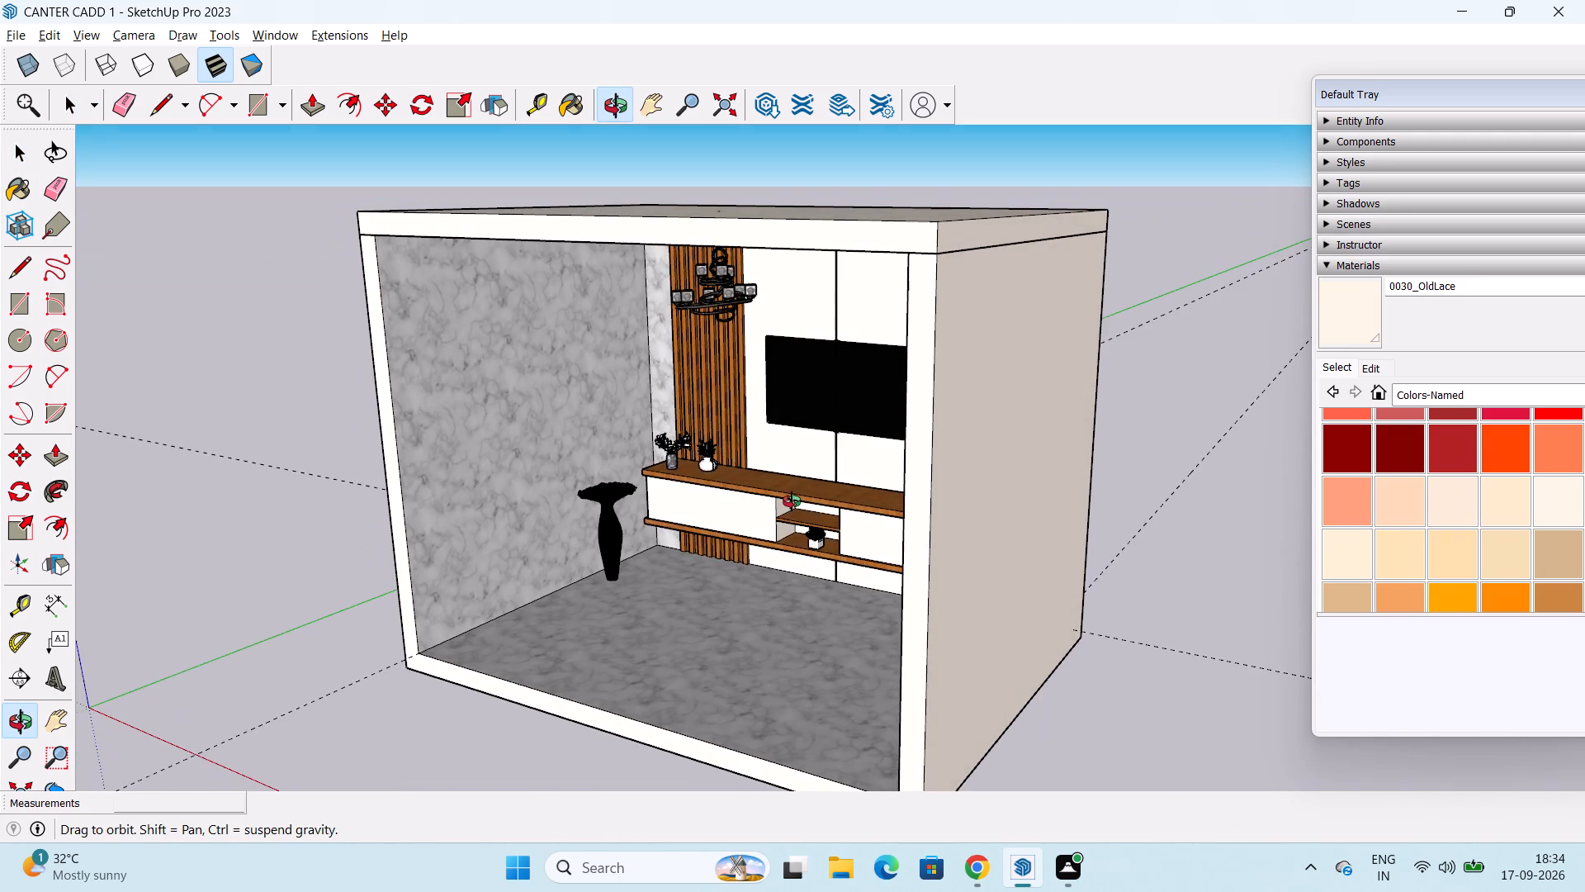
middle_drag(792, 501, 873, 514)
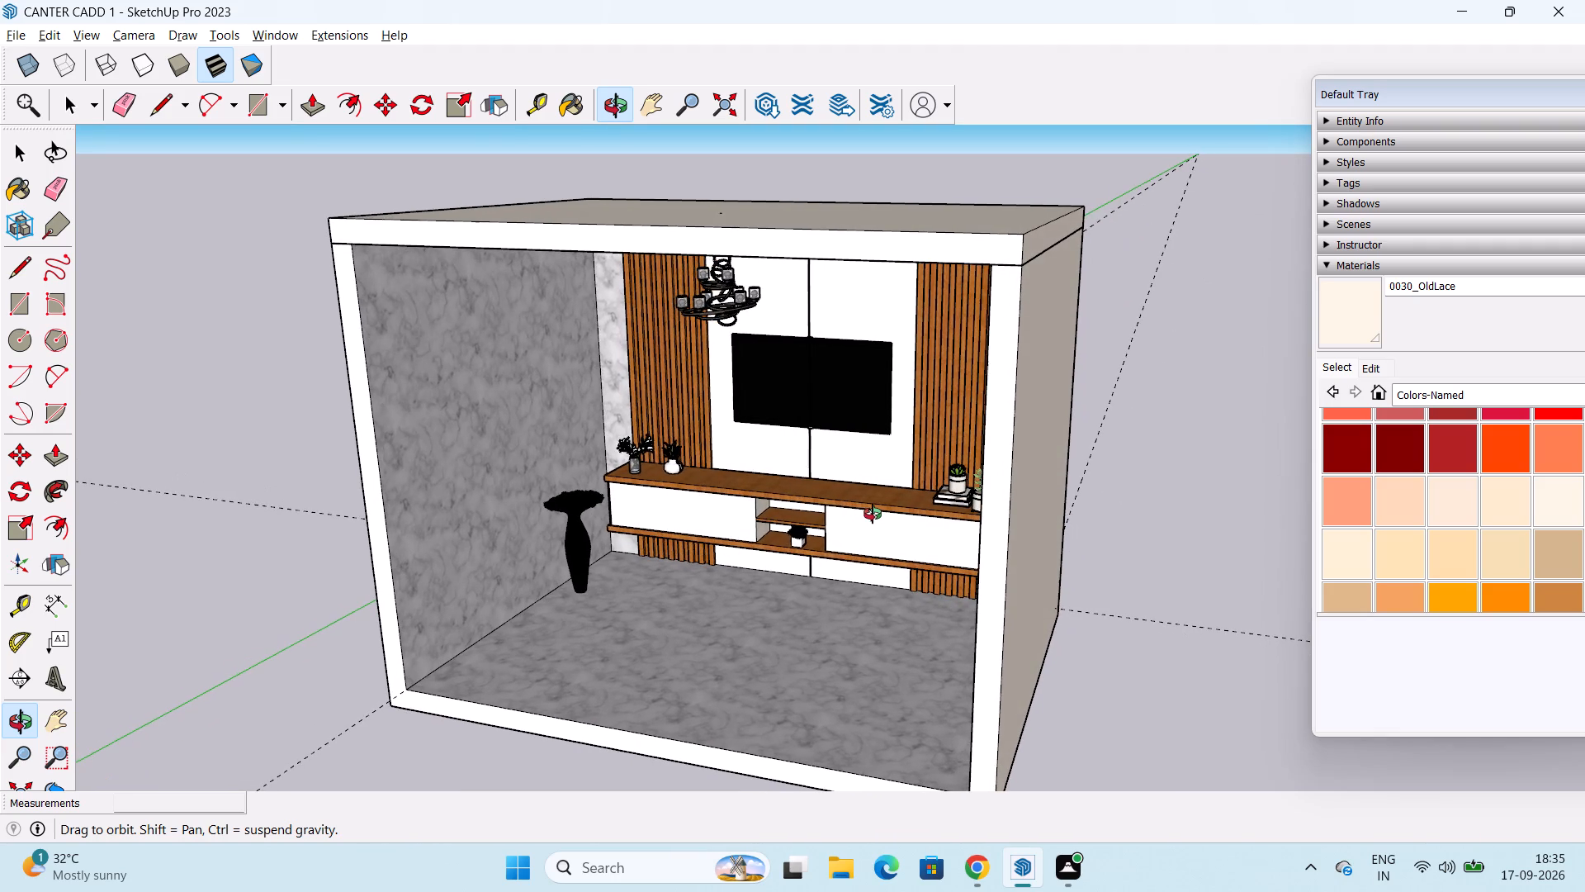
middle_drag(873, 514, 873, 514)
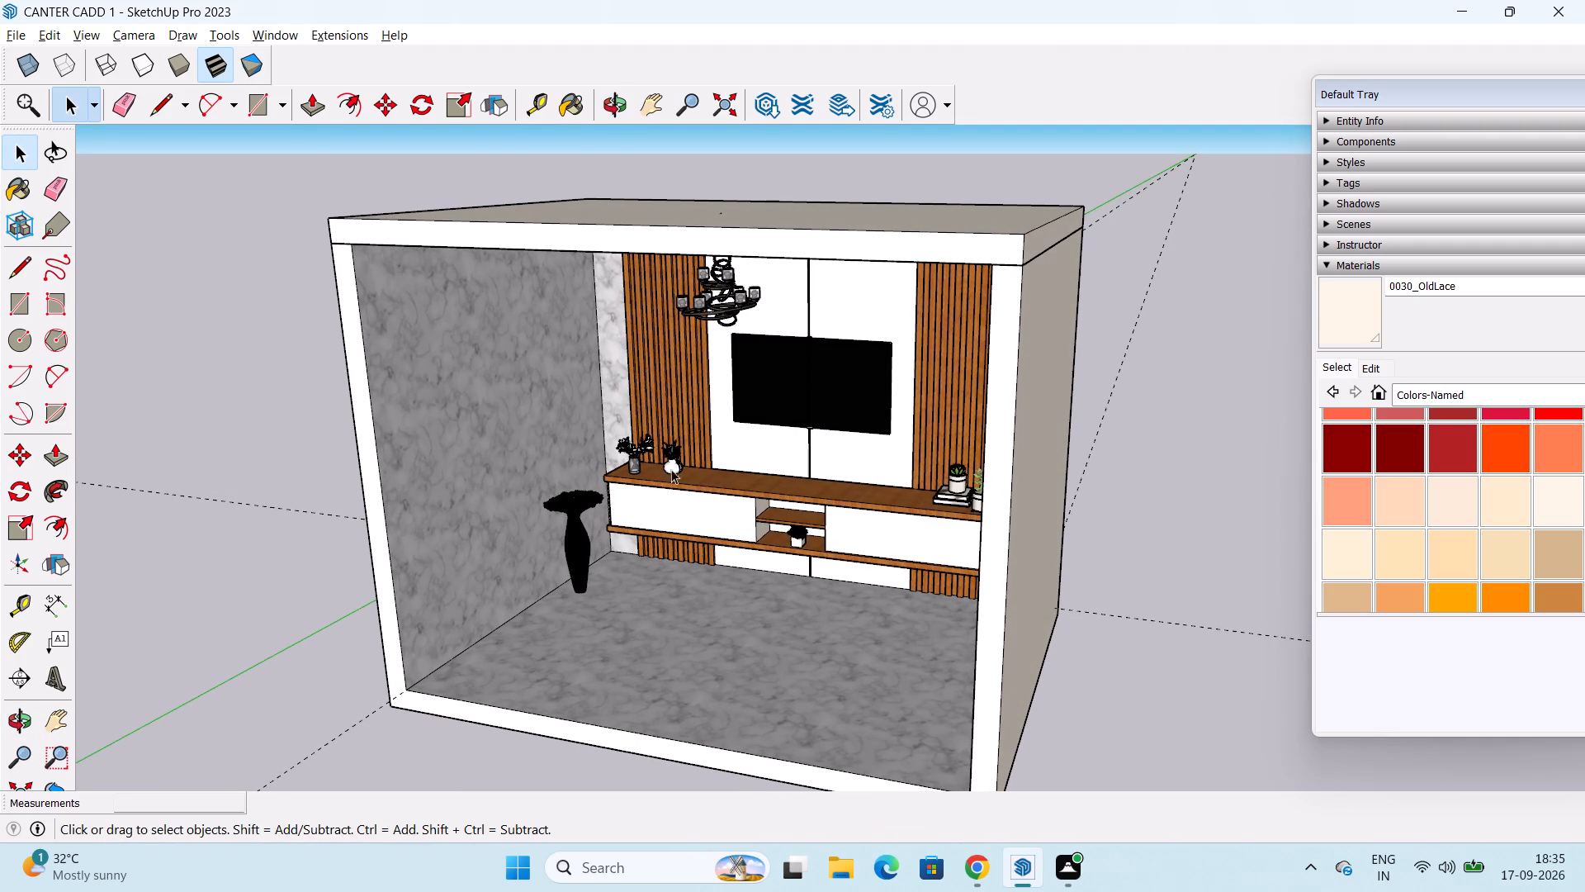
key(ctrl+s)
Delete all the dashed construction guides from the model.
click(50, 40)
click(137, 210)
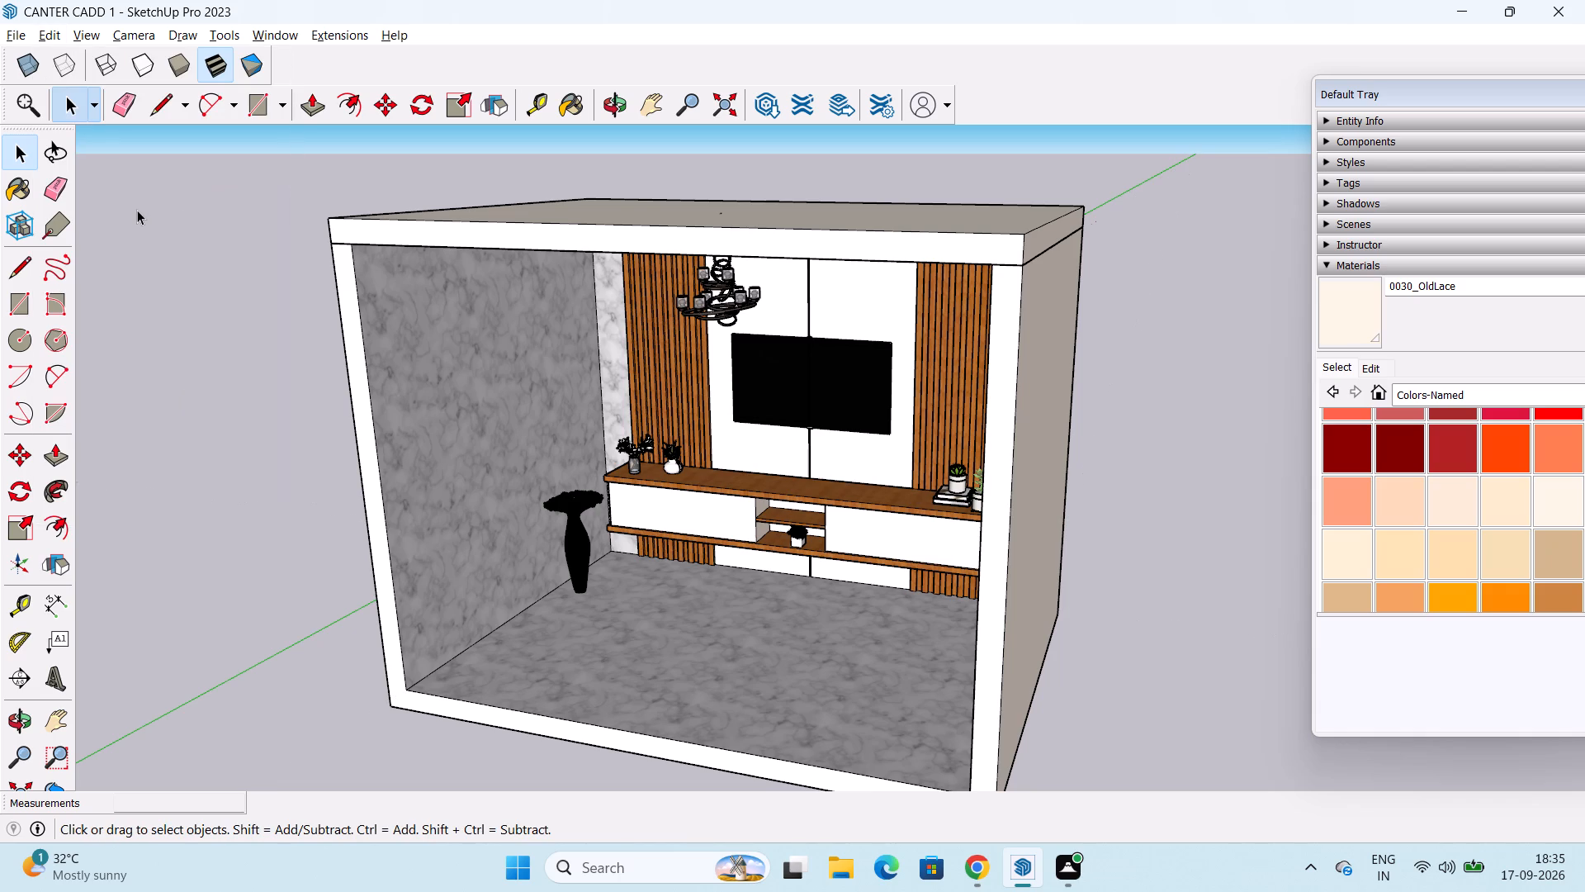
Save the room model without the guides, leaving nothing selected, and close SketchUp.
ctrl+click(747, 491)
key(ctrl+s)
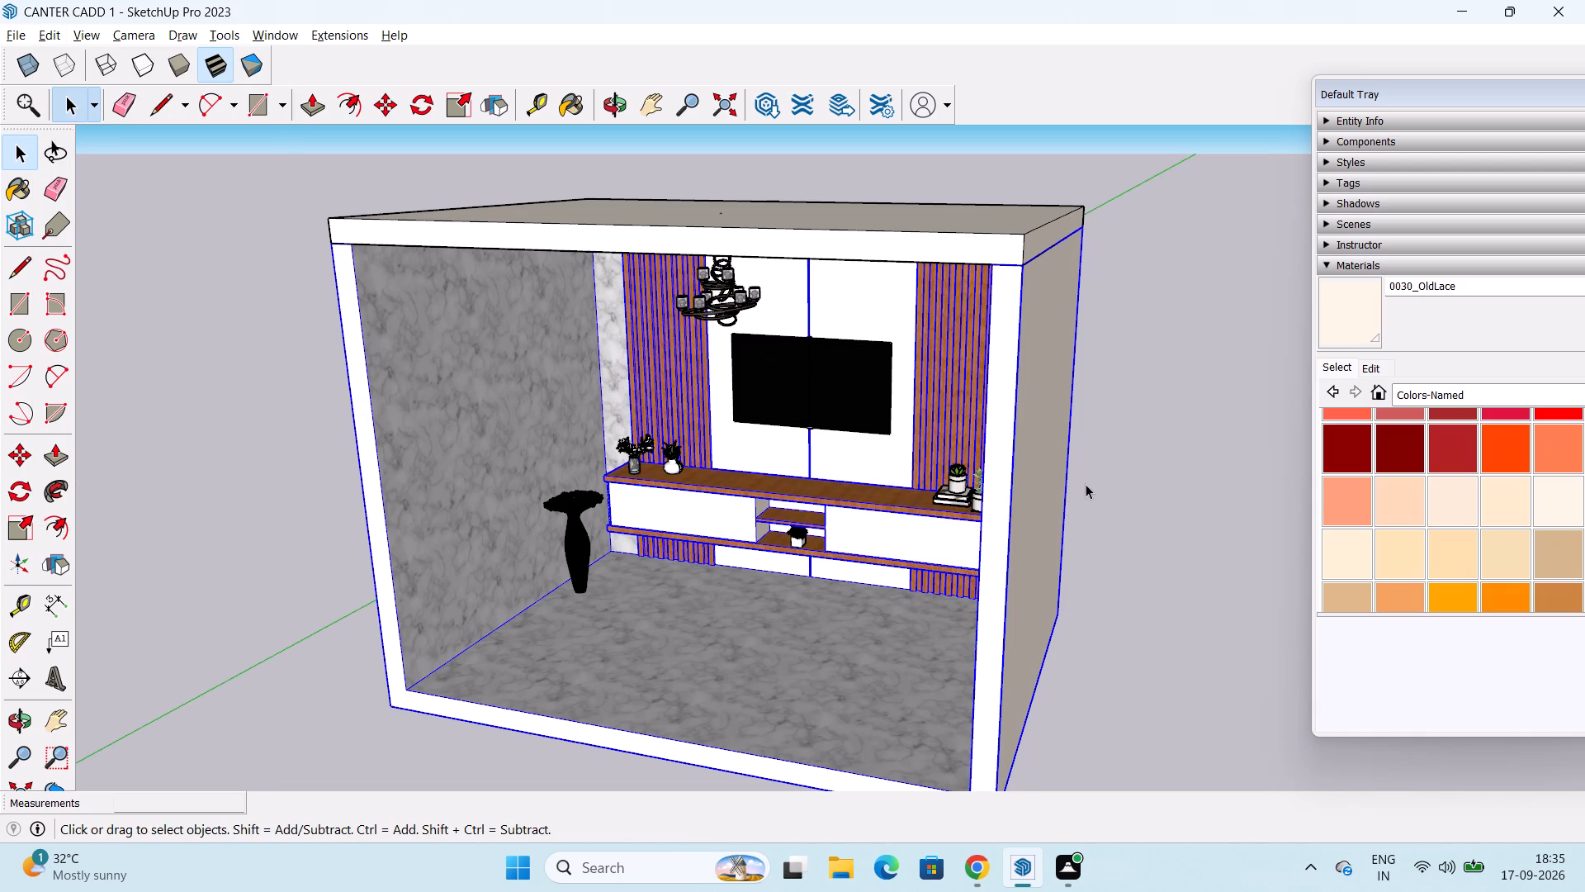
click(1102, 477)
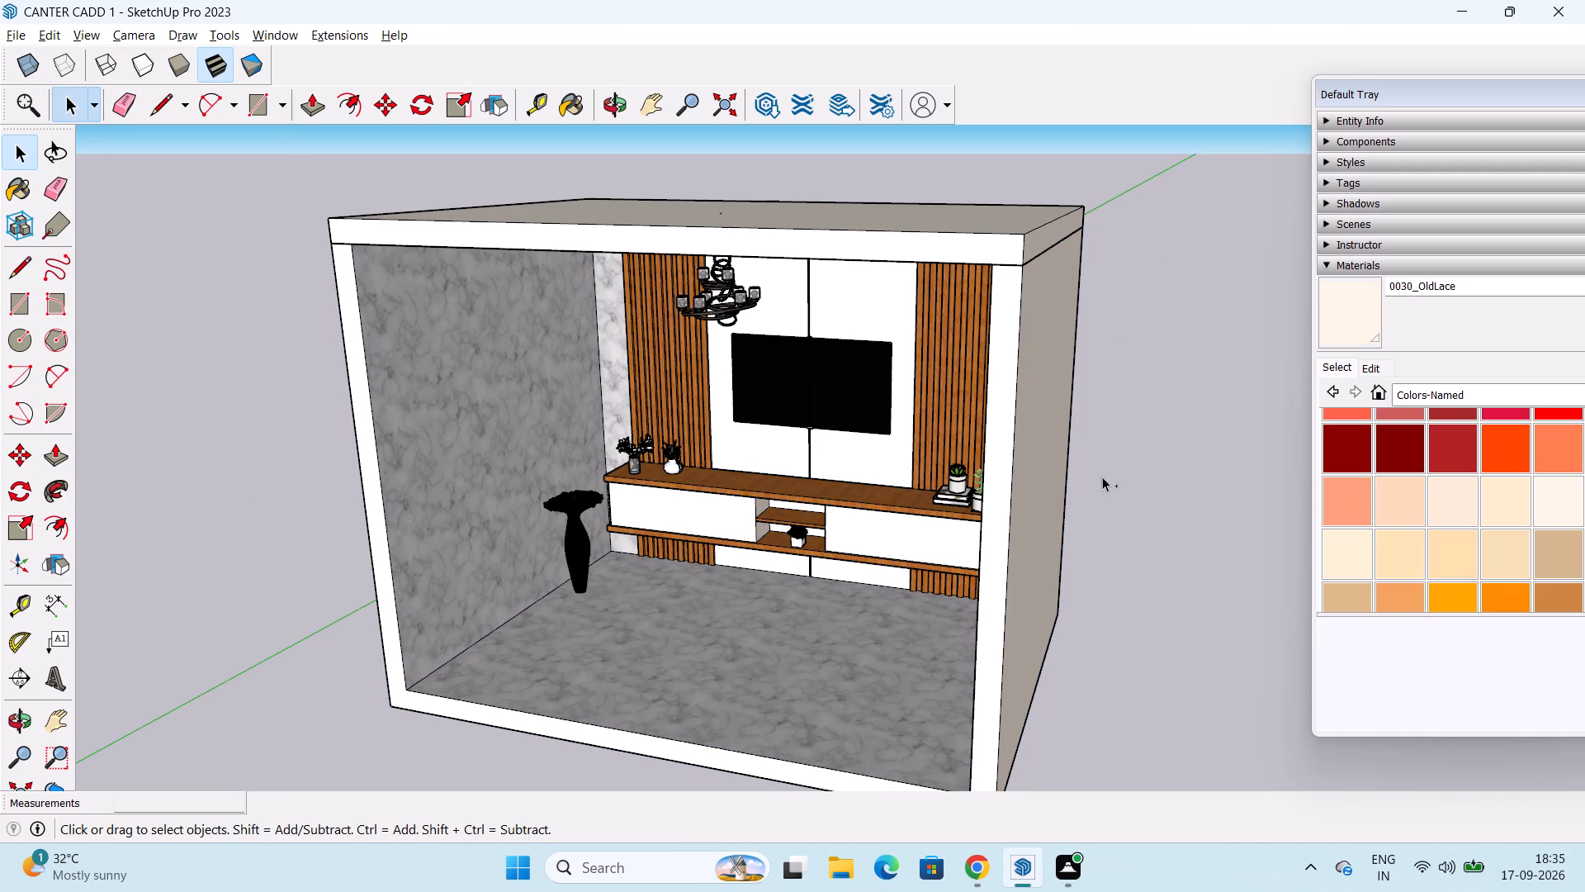
key(ctrl+s)
click(1562, 5)
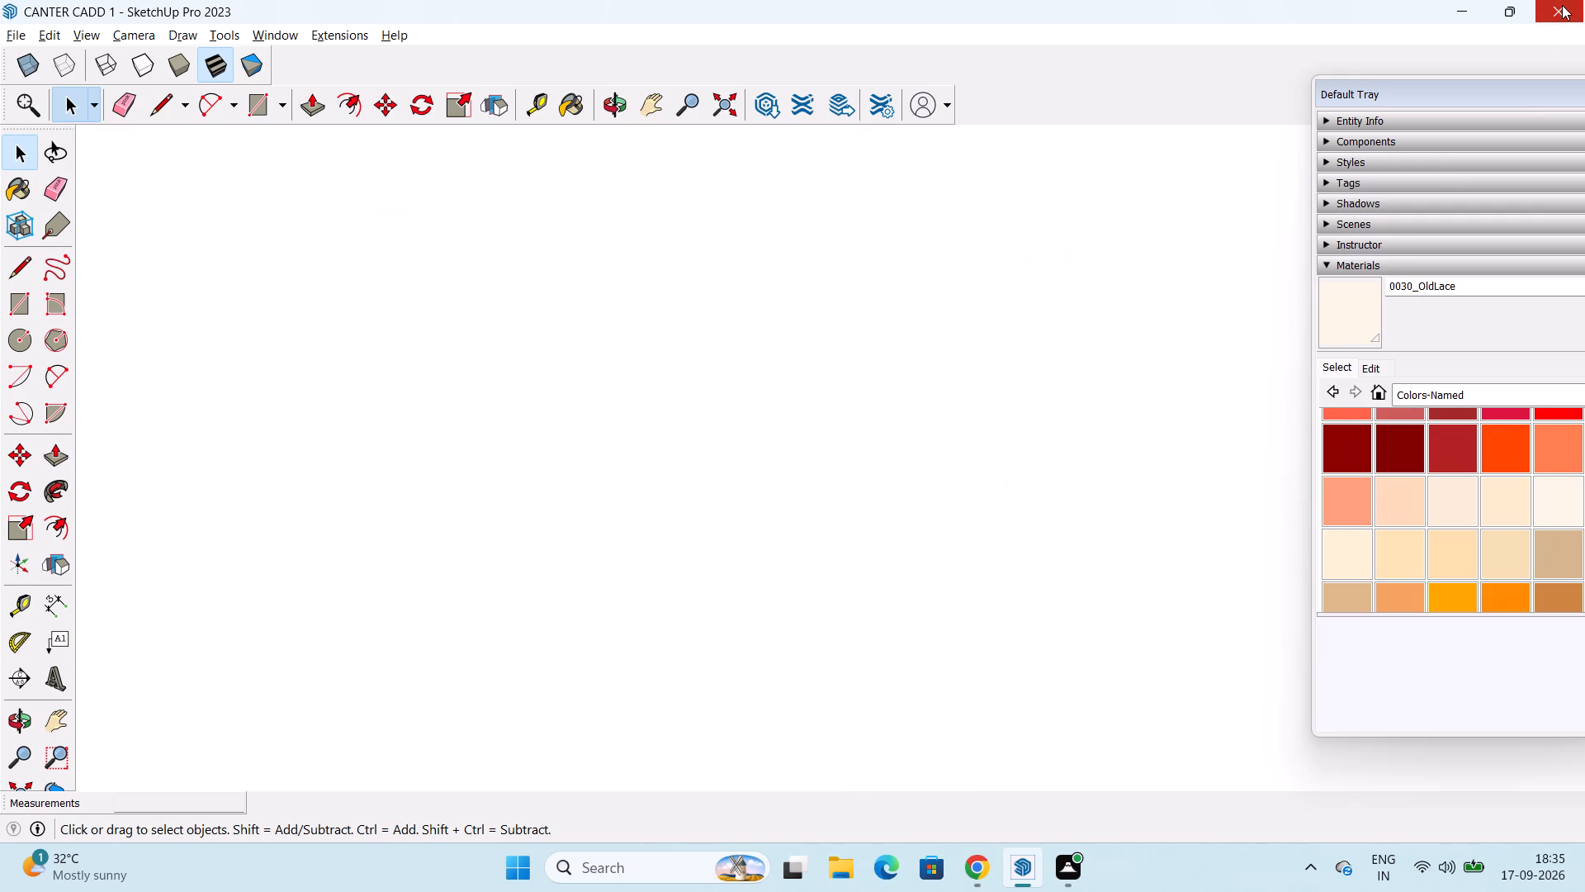